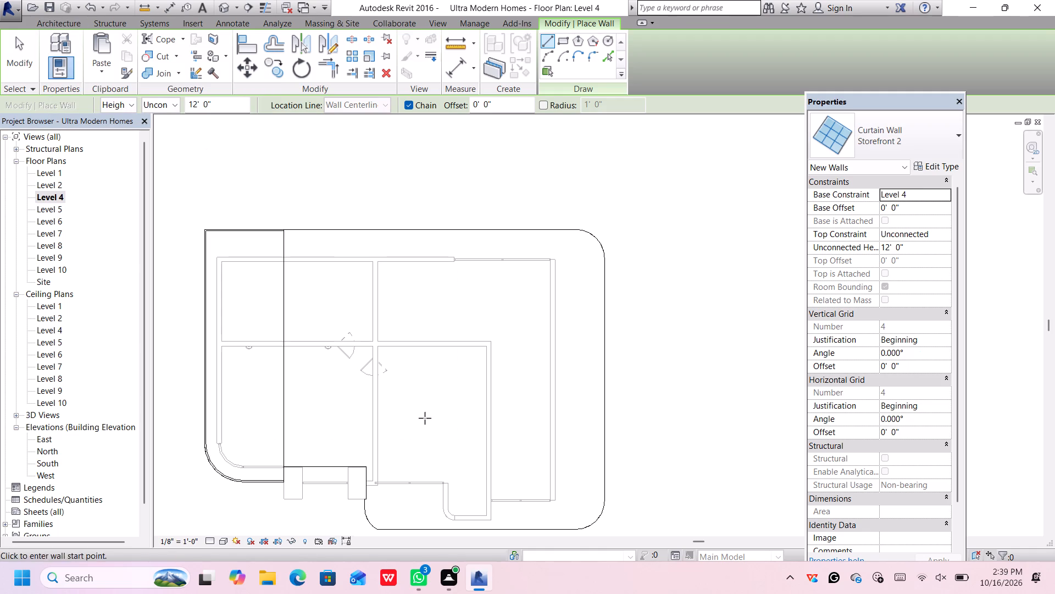
Choose the Basic Wall type Generic - 12" for the walls being placed on Level 4.
click(899, 128)
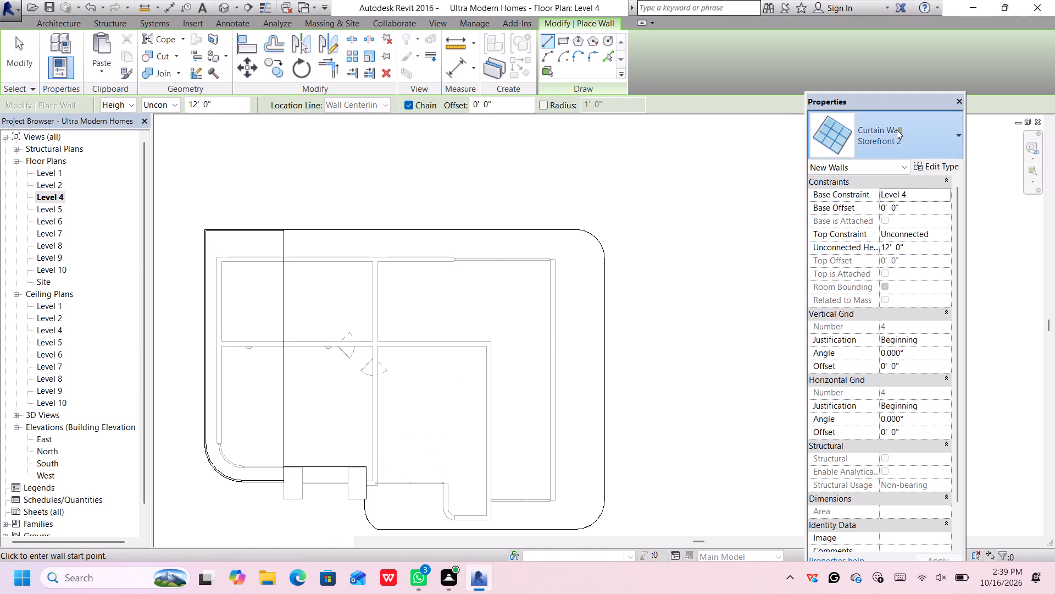
scroll(872, 273, up, 12)
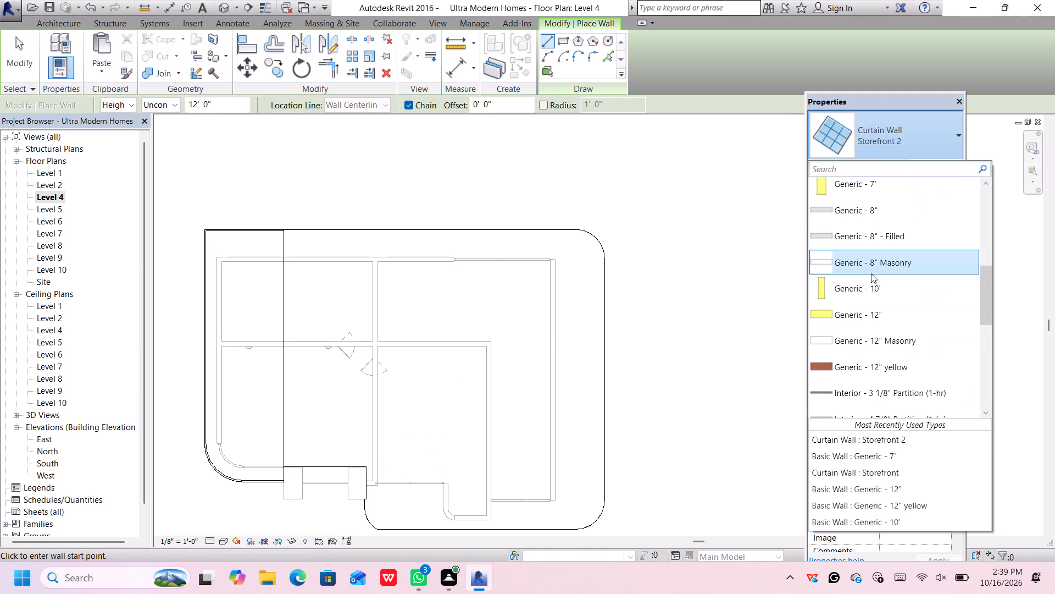
scroll(873, 287, up, 2)
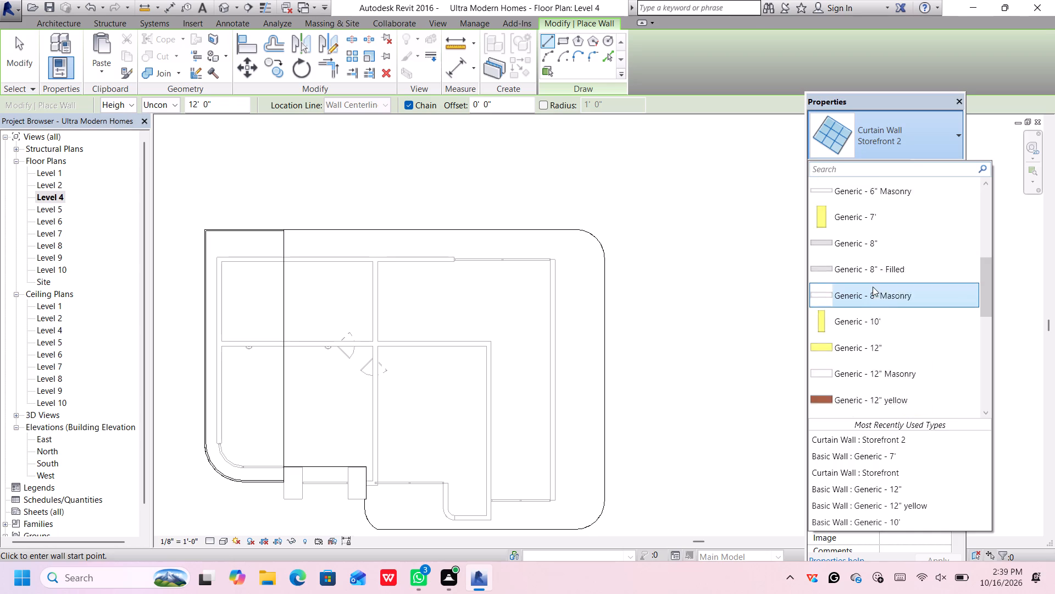
scroll(873, 287, up, 4)
scroll(875, 281, down, 3)
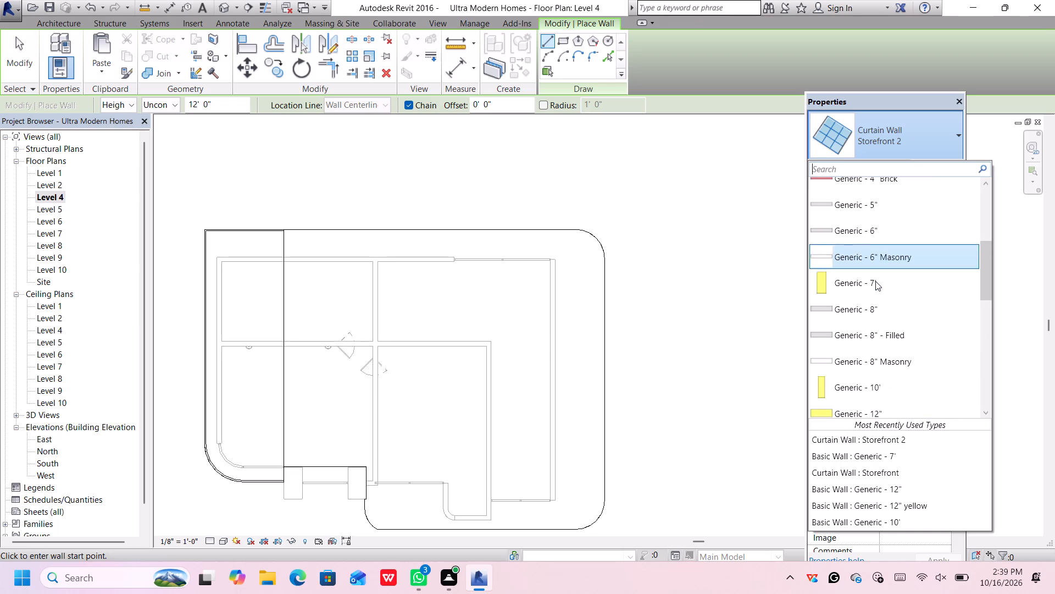
scroll(865, 354, down, 2)
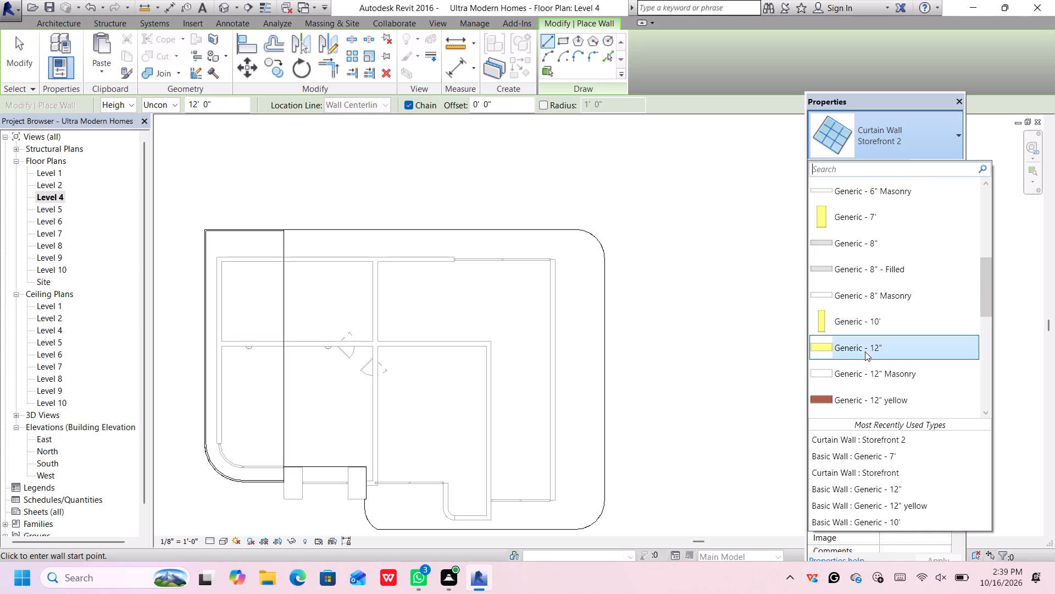
scroll(867, 348, down, 2)
click(876, 280)
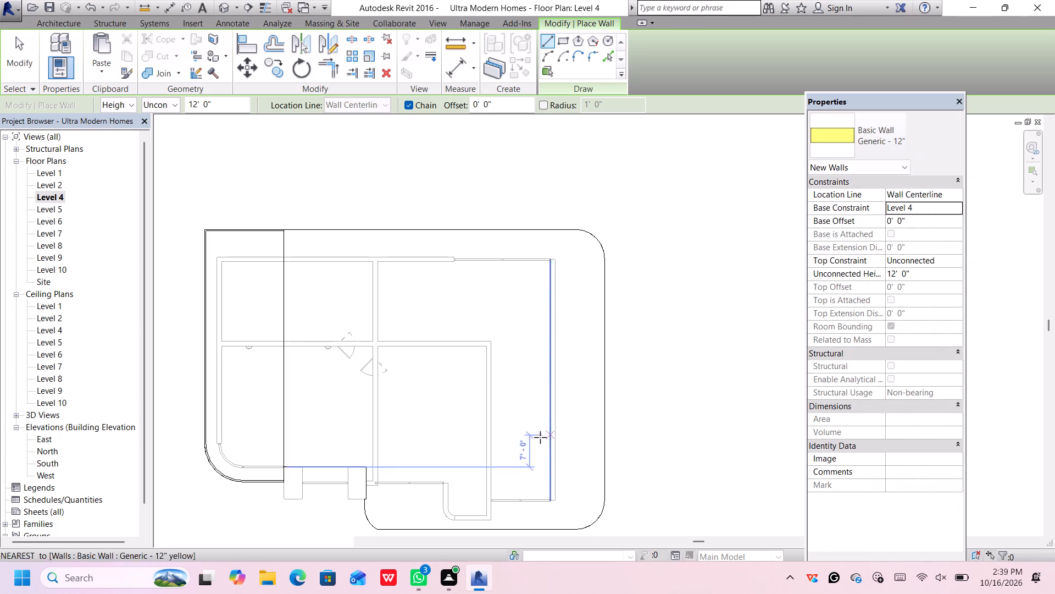
Draw a 2'-6" horizontal wall on Level 4 from the front column's outer edge across the end of the interior wall below.
middle_drag(326, 493, 346, 386)
scroll(403, 372, up, 11)
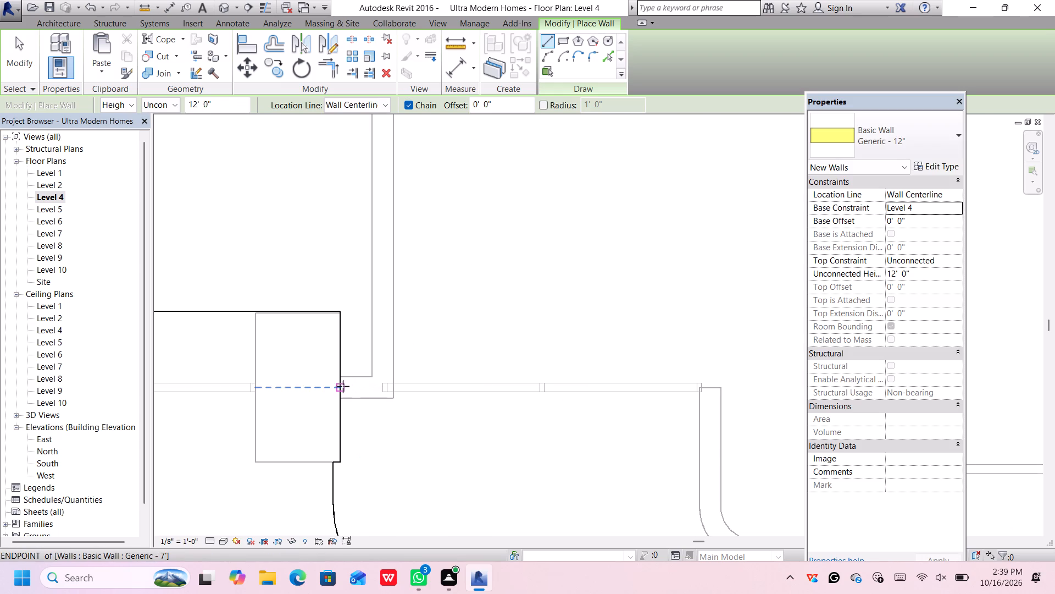
click(338, 388)
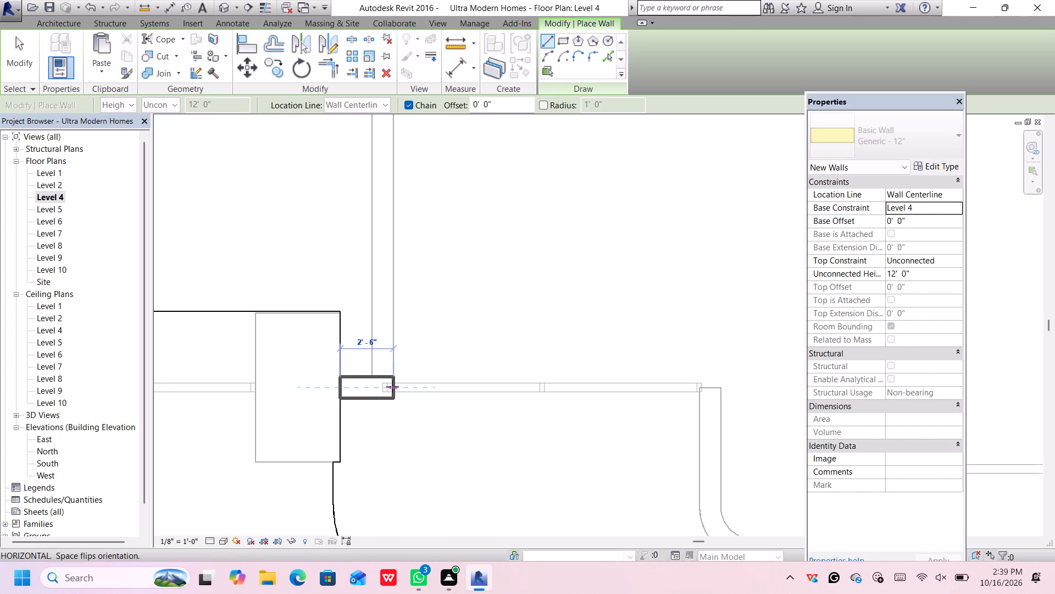
click(392, 386)
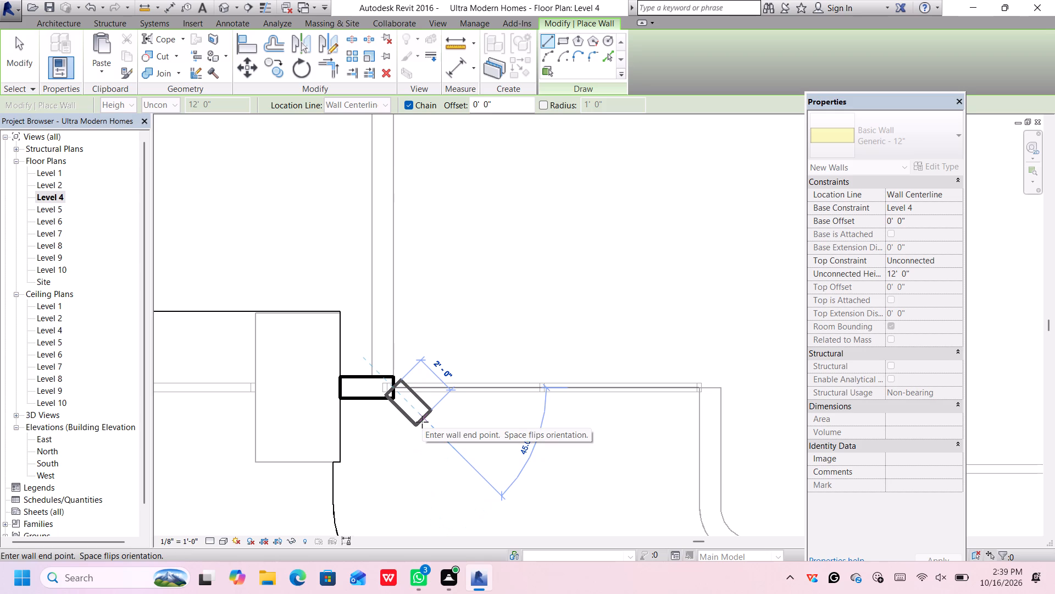
key(Escape)
scroll(445, 410, down, 5)
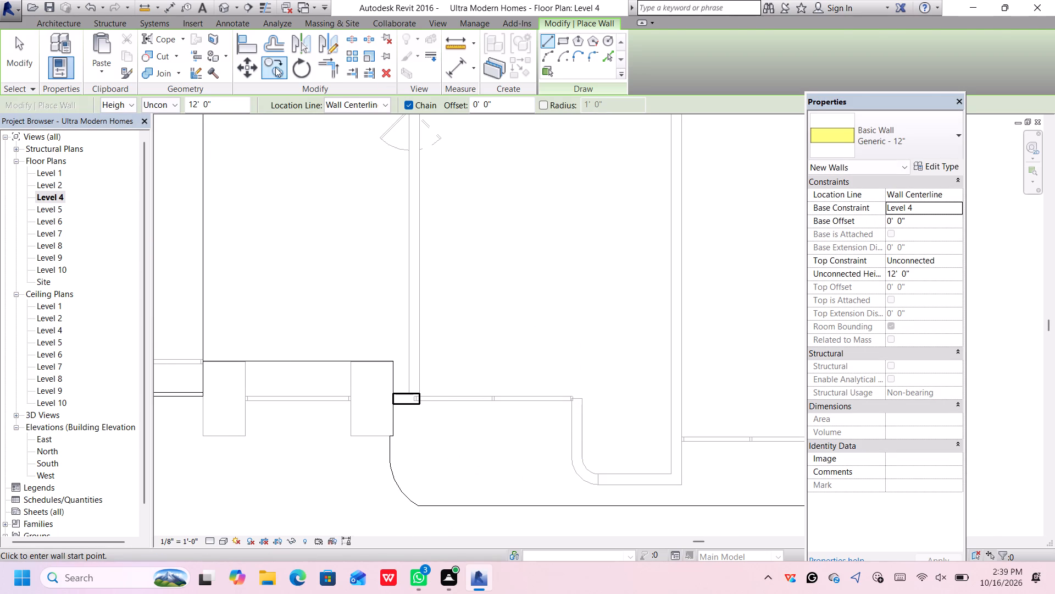
key(Escape)
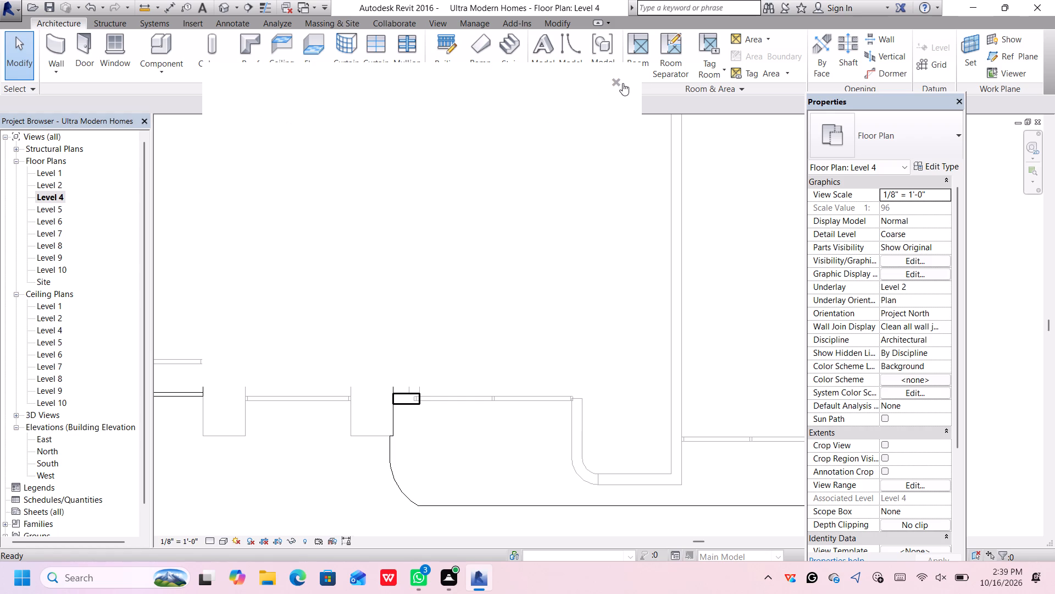
Dismiss the Autodesk Genuine notification covering the Level 4 floor plan.
click(618, 85)
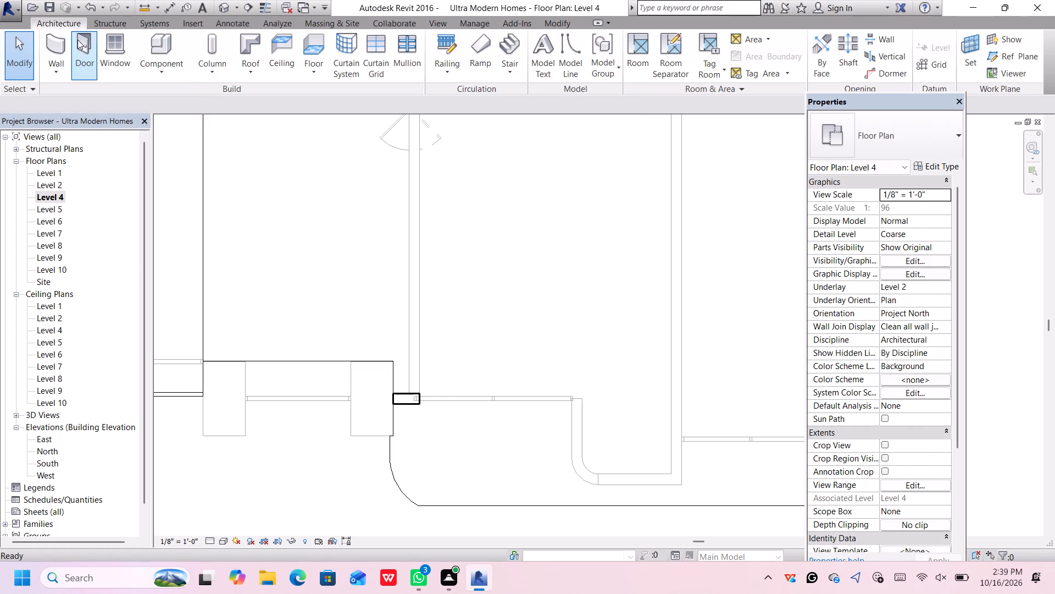
Open the default 3D view, select the new wall and examine its base against the roof slab below.
click(222, 4)
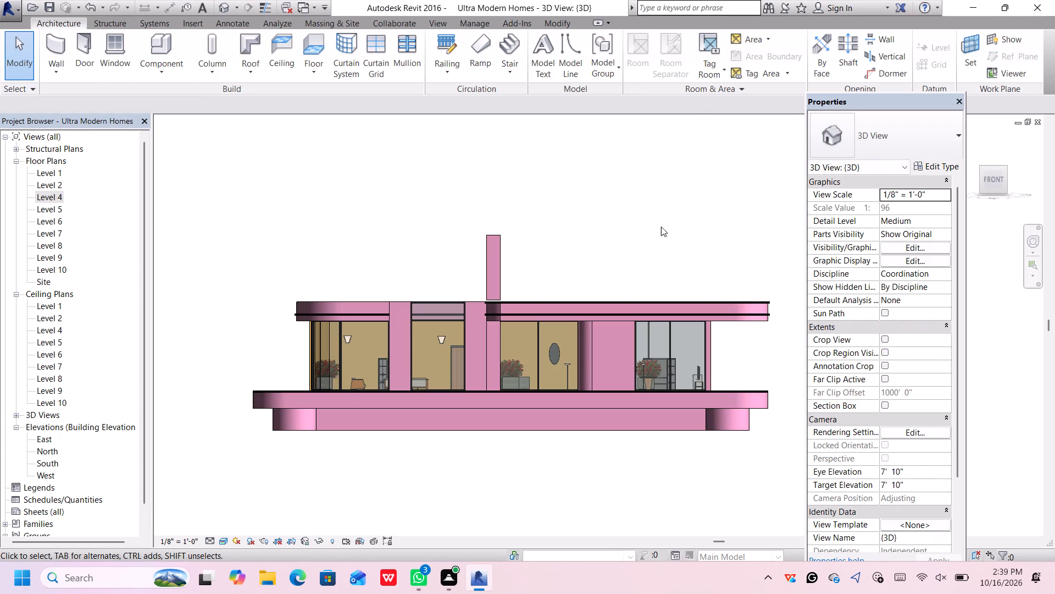
scroll(510, 271, up, 5)
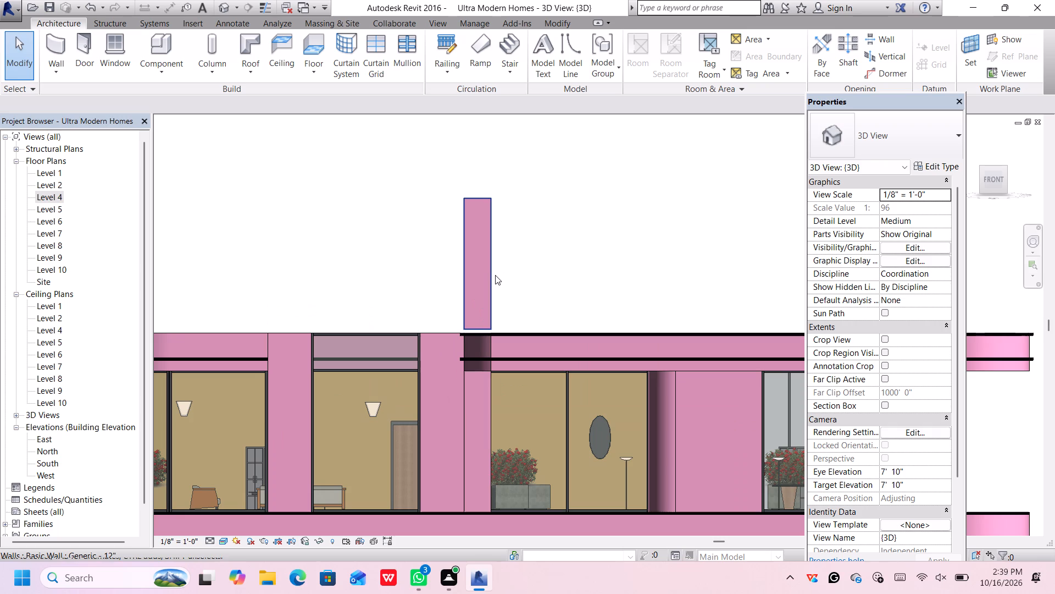
click(491, 275)
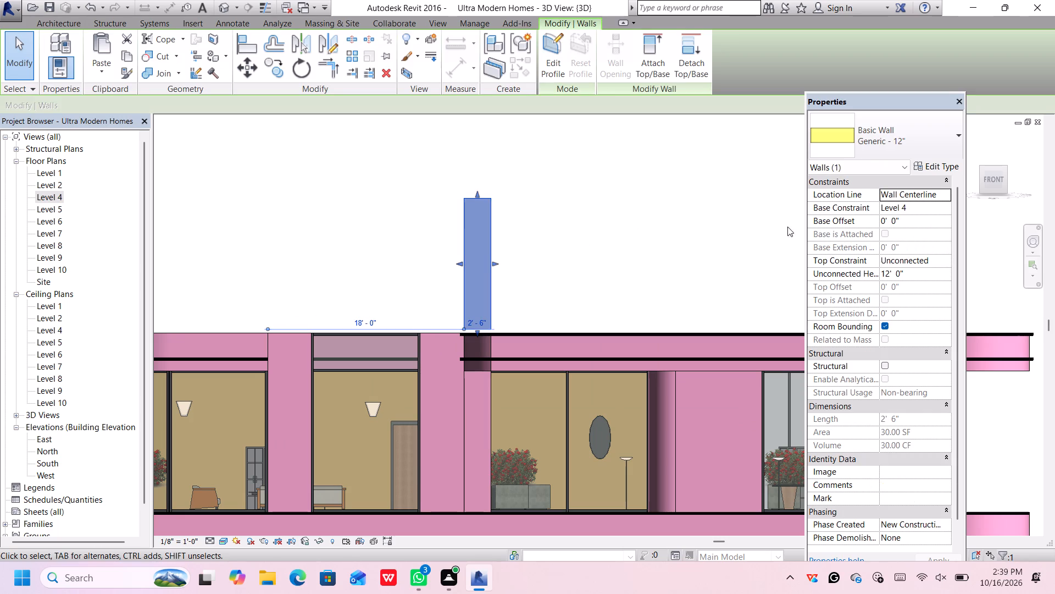
click(914, 223)
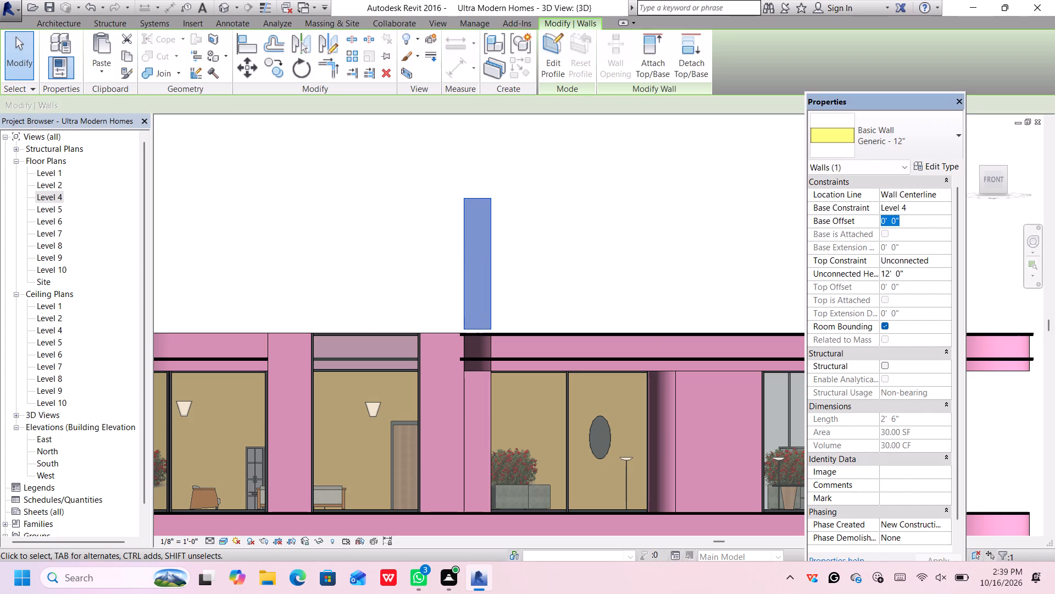
scroll(470, 317, up, 4)
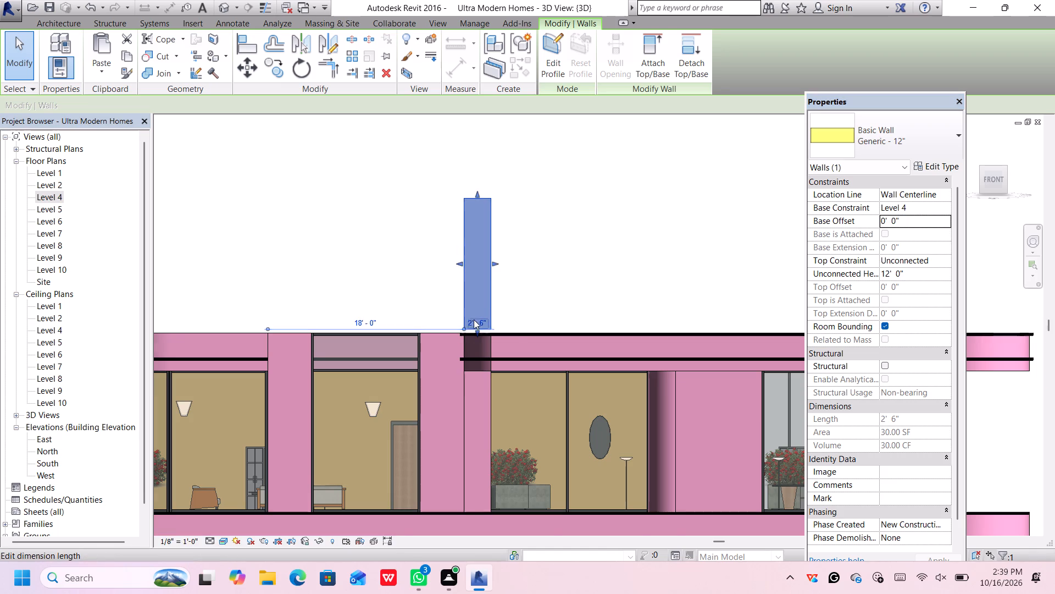
scroll(469, 337, down, 2)
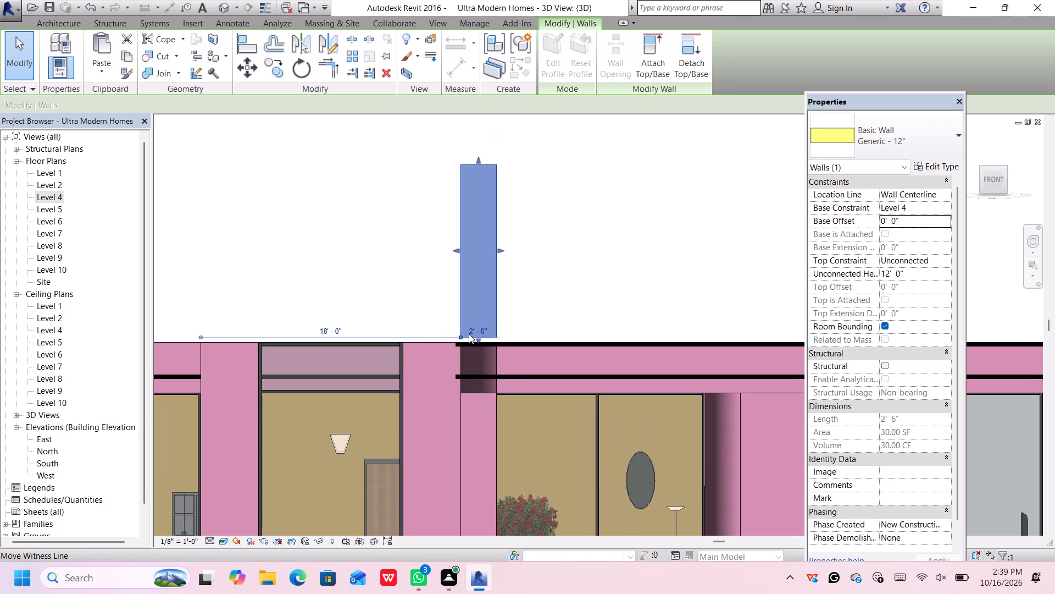
scroll(469, 334, up, 13)
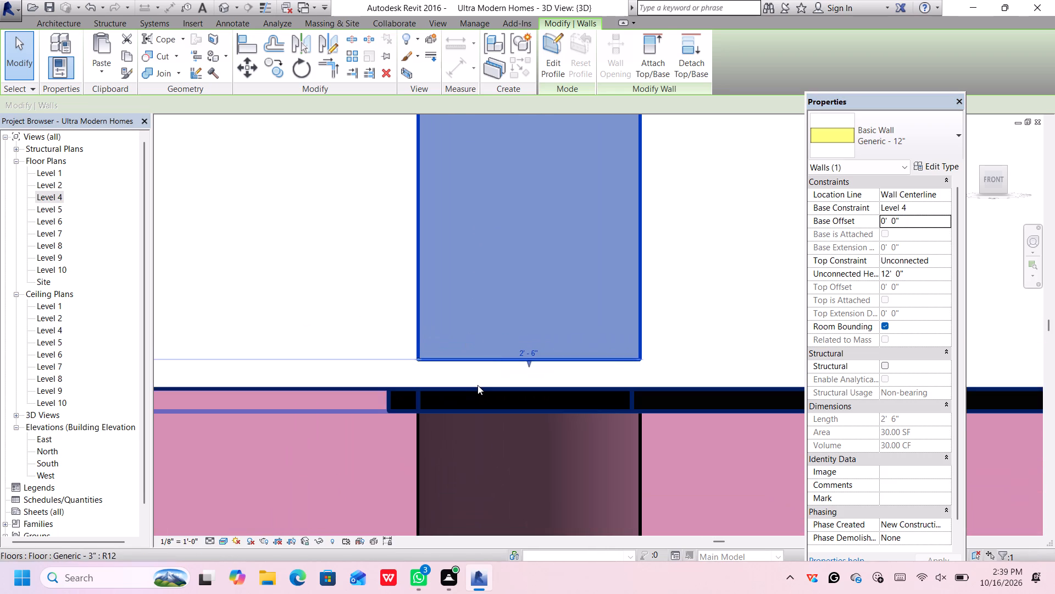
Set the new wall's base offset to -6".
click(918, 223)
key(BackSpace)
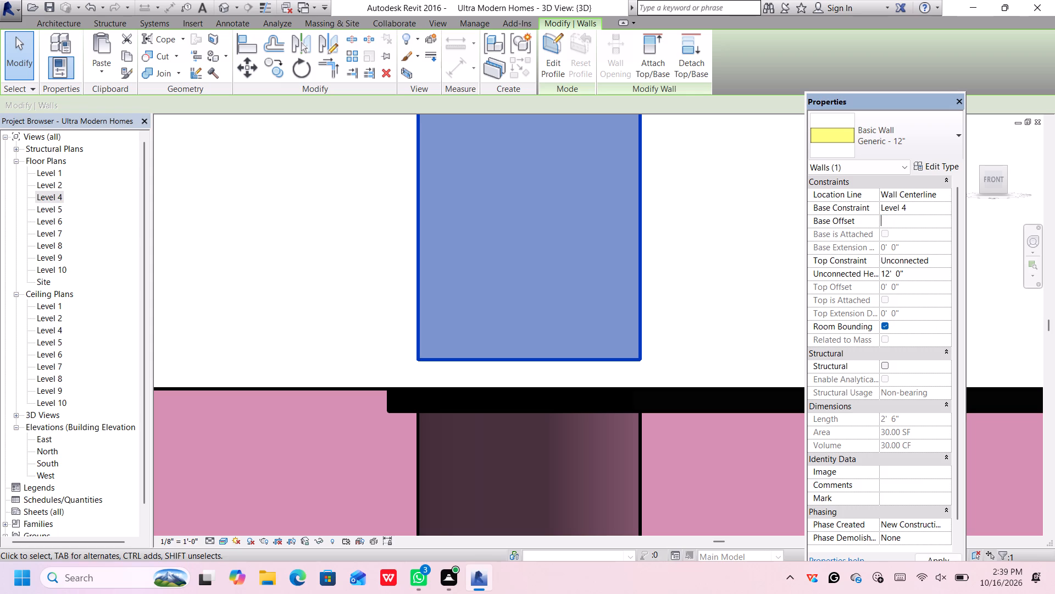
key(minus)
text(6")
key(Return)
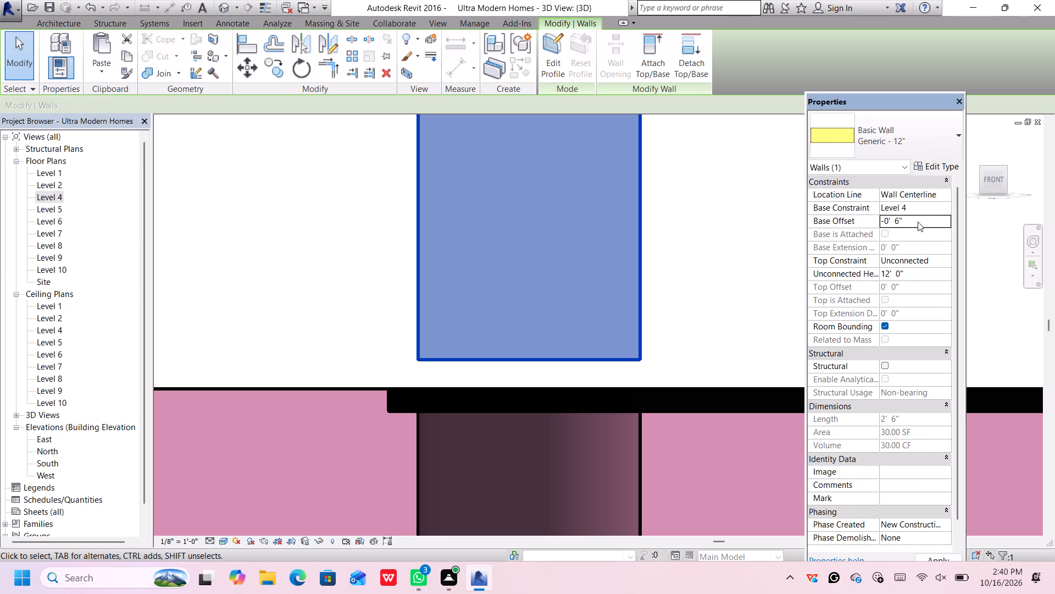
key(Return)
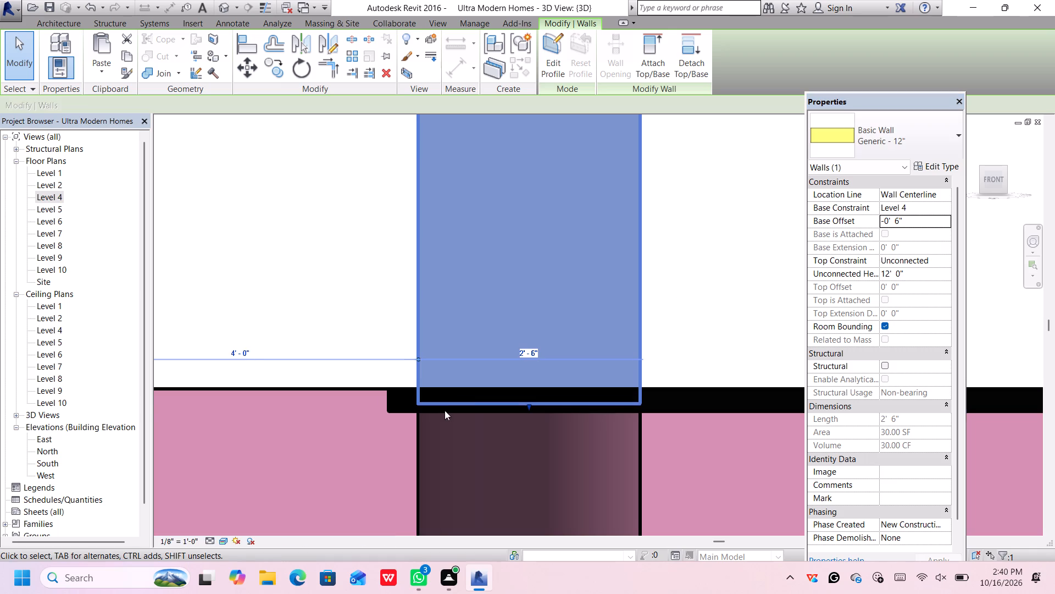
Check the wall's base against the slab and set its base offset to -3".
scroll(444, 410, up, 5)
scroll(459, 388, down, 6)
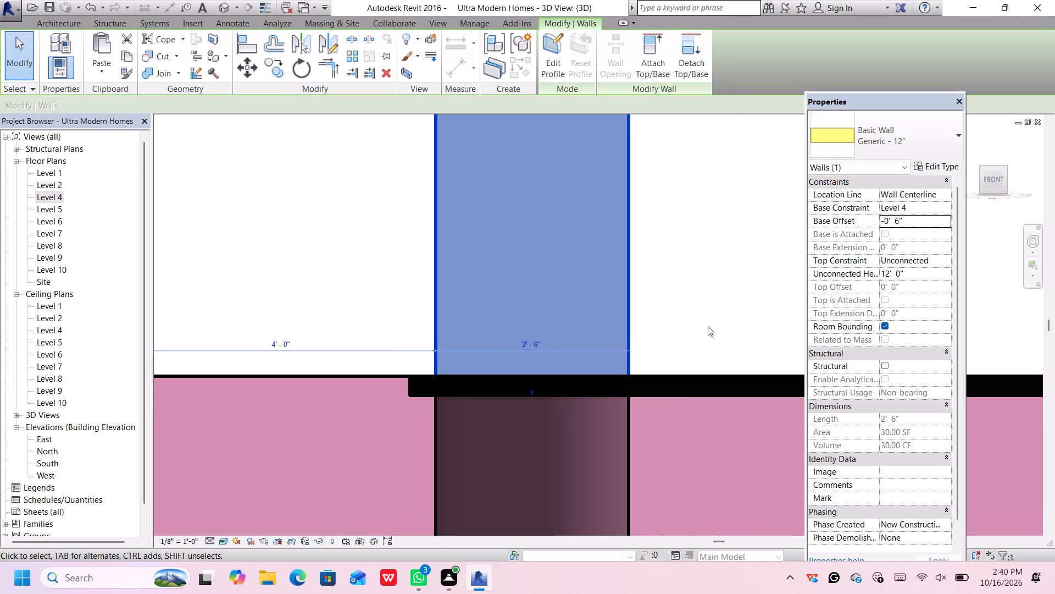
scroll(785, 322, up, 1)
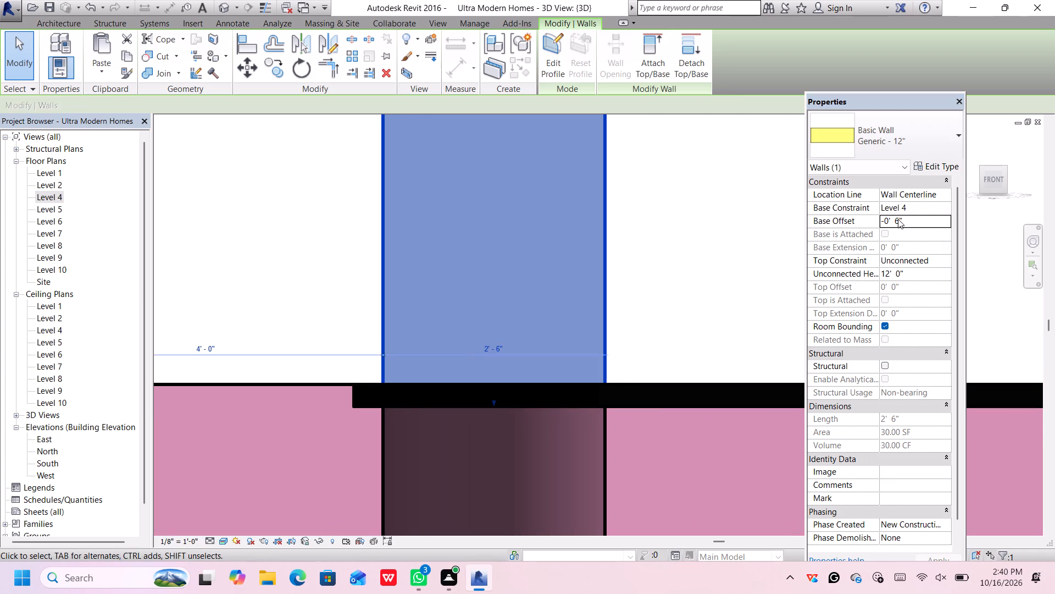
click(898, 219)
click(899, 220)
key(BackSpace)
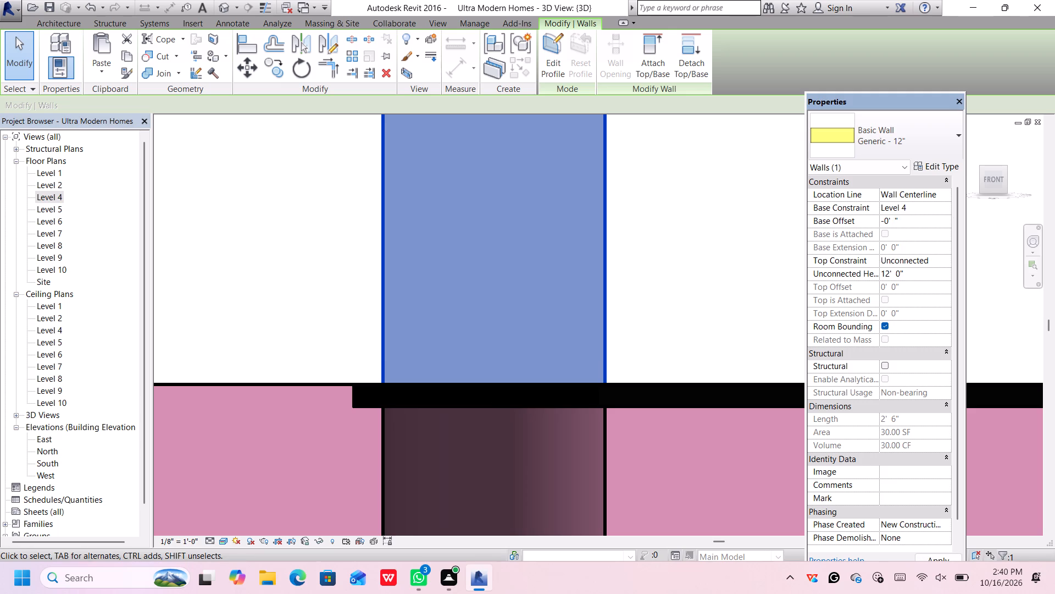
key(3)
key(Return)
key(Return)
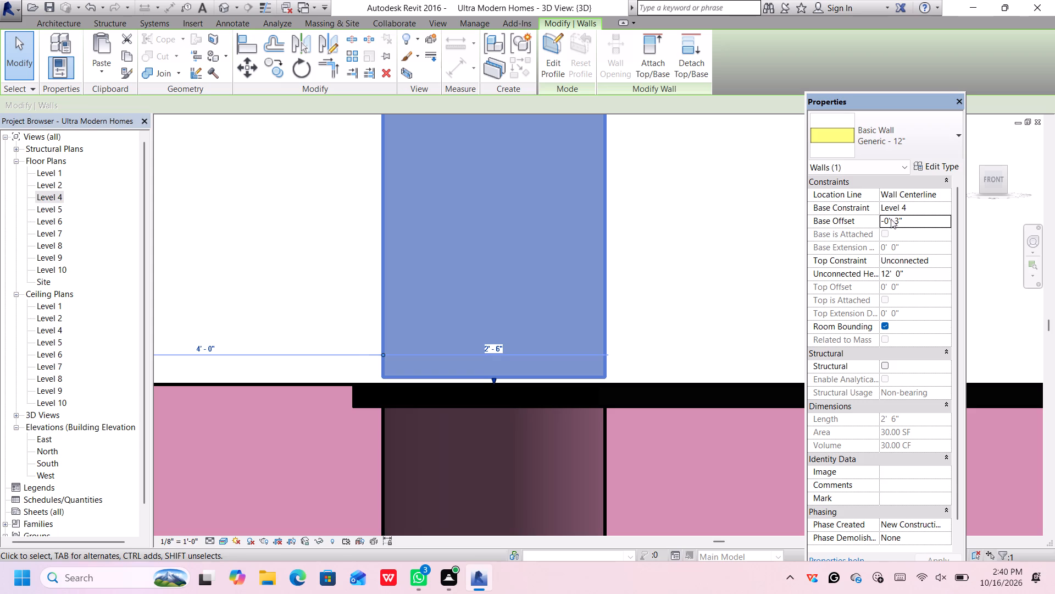
Set the new wall's base offset to -4" and check how its base meets the slab edge.
scroll(480, 402, up, 5)
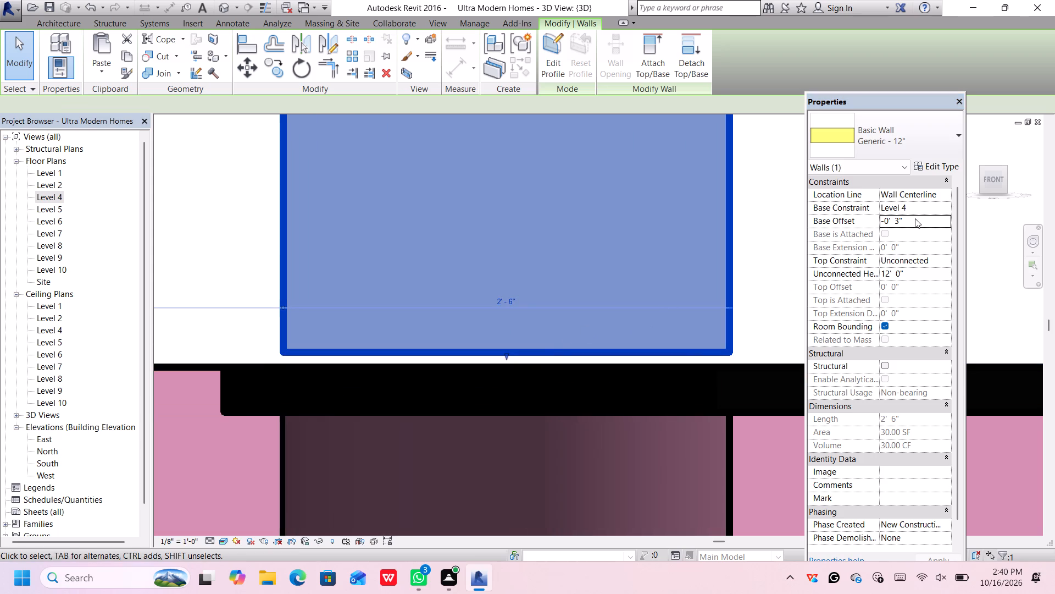
click(899, 219)
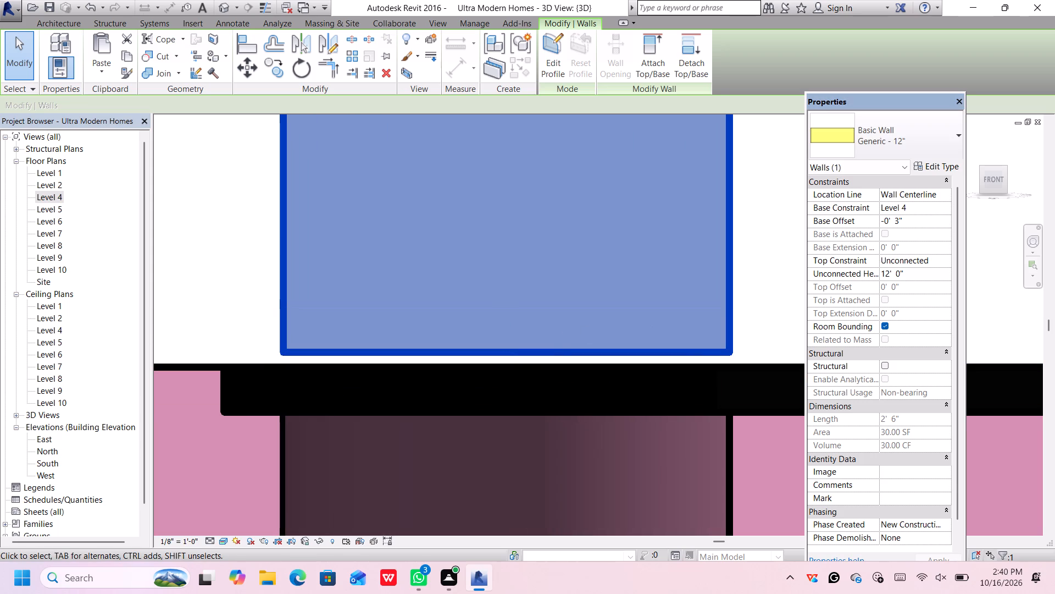
key(BackSpace)
key(4)
key(Return)
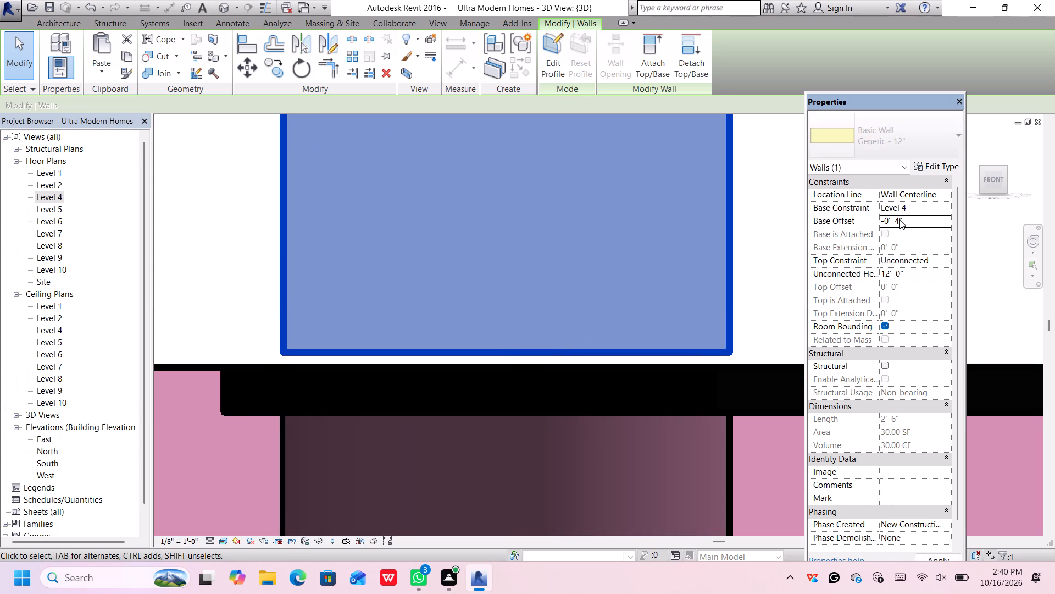
key(Return)
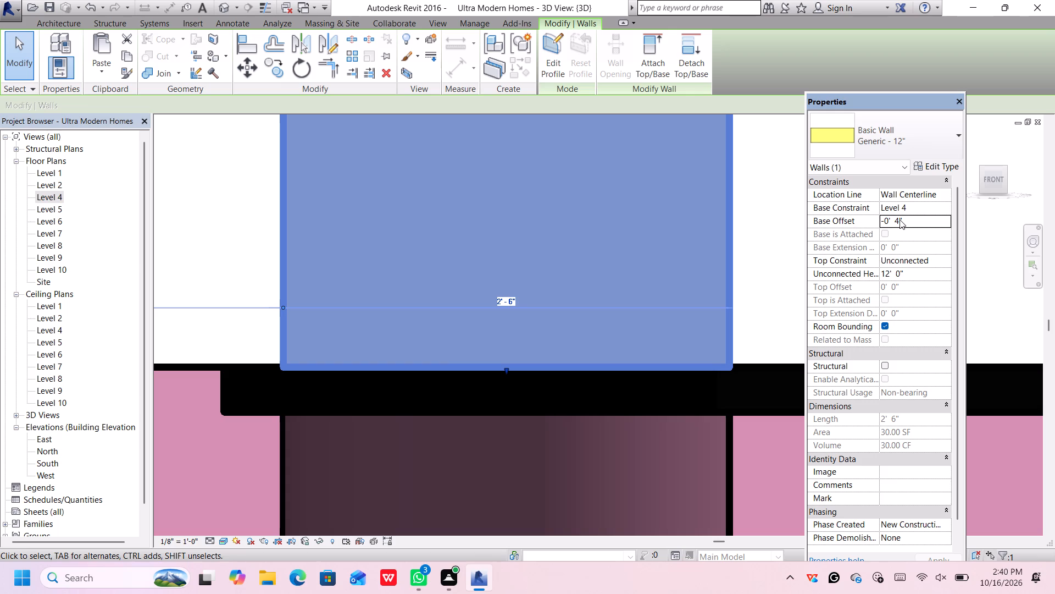
scroll(222, 367, up, 3)
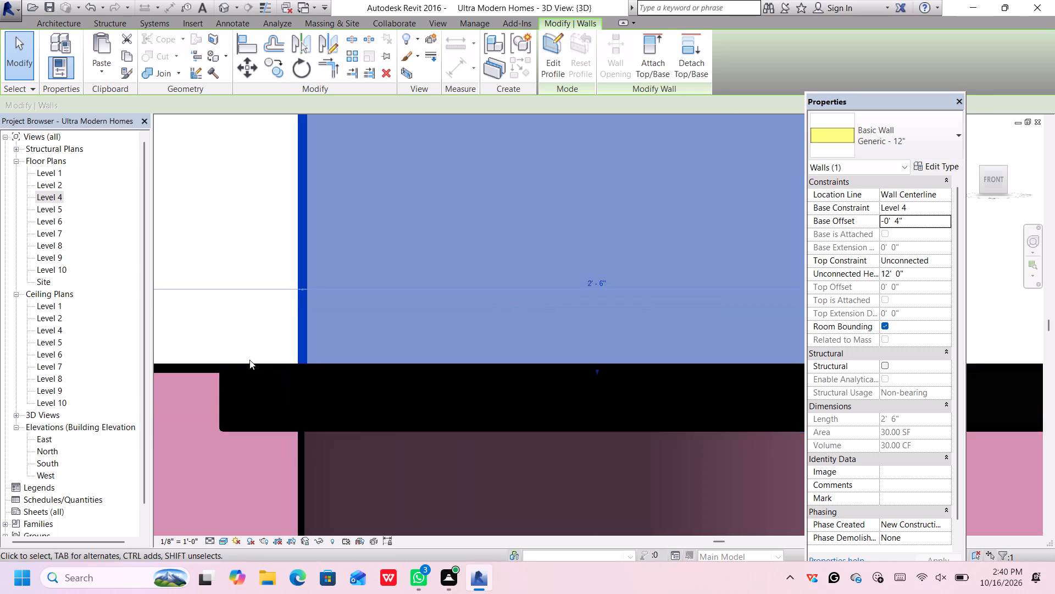
scroll(249, 360, up, 1)
scroll(338, 366, down, 7)
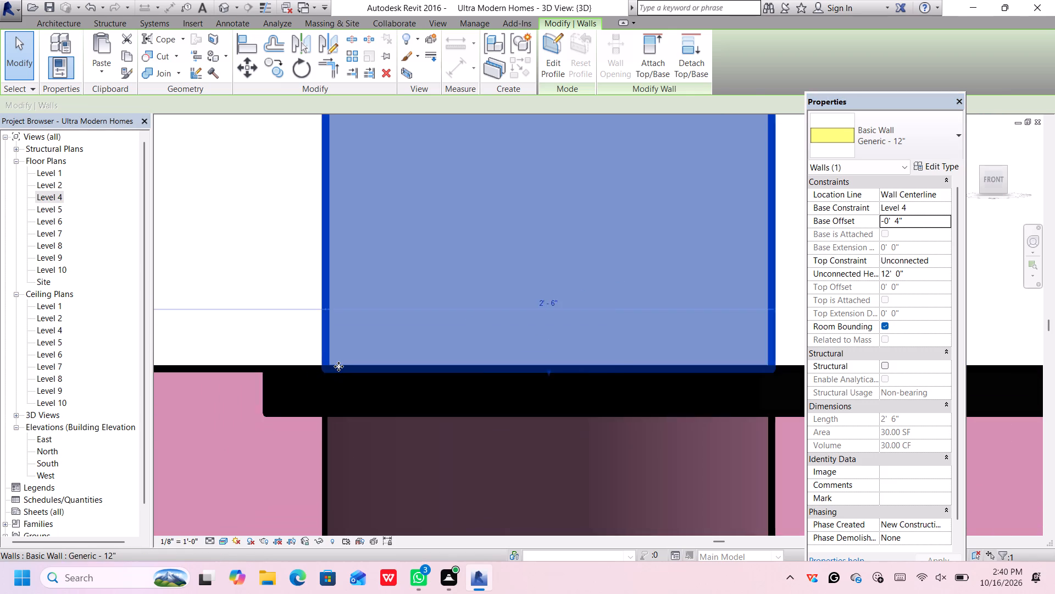
scroll(339, 367, down, 6)
scroll(414, 313, down, 5)
scroll(499, 272, down, 4)
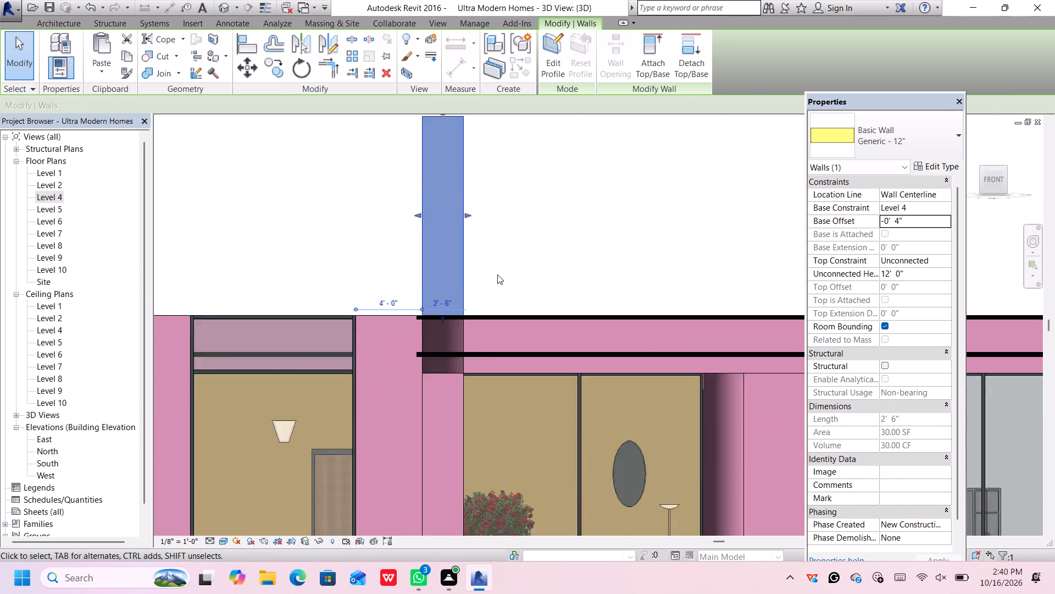
middle_drag(526, 216, 524, 219)
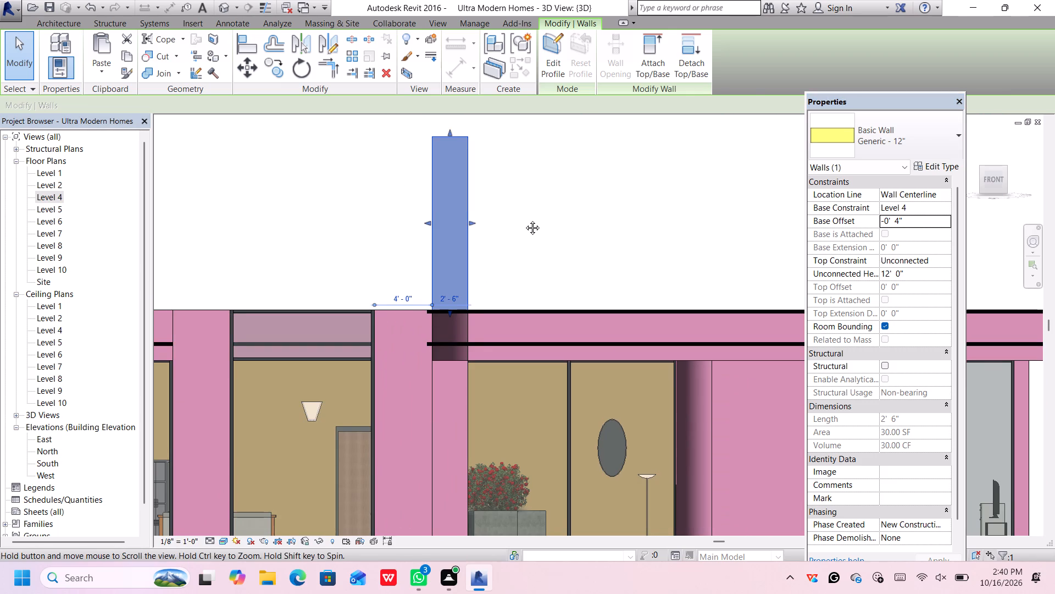
Set the selected upper-storey wall's unconnected height to 13' and deselect it.
middle_drag(524, 219, 526, 268)
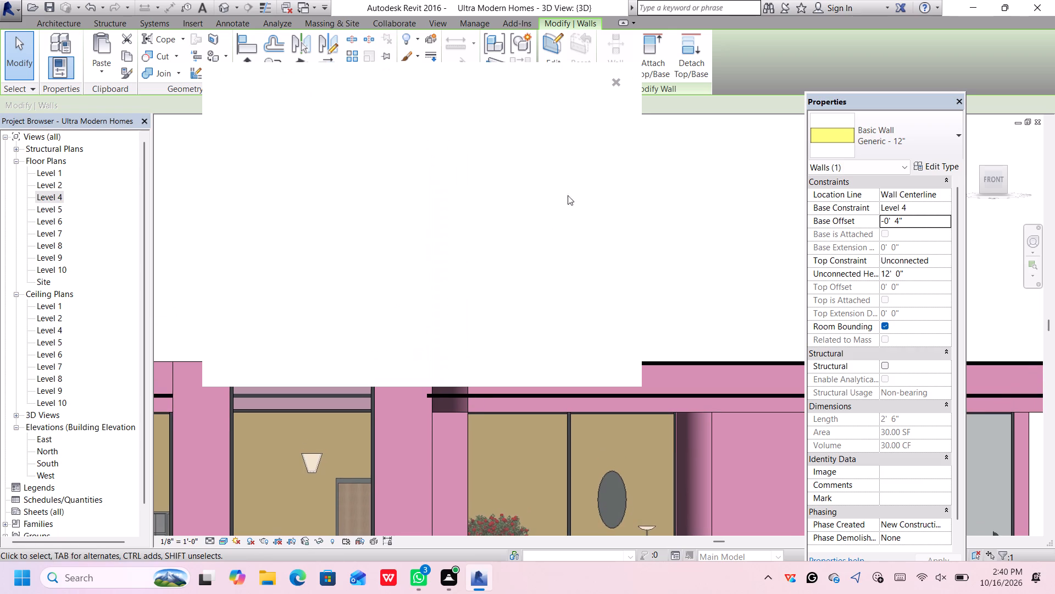
click(616, 80)
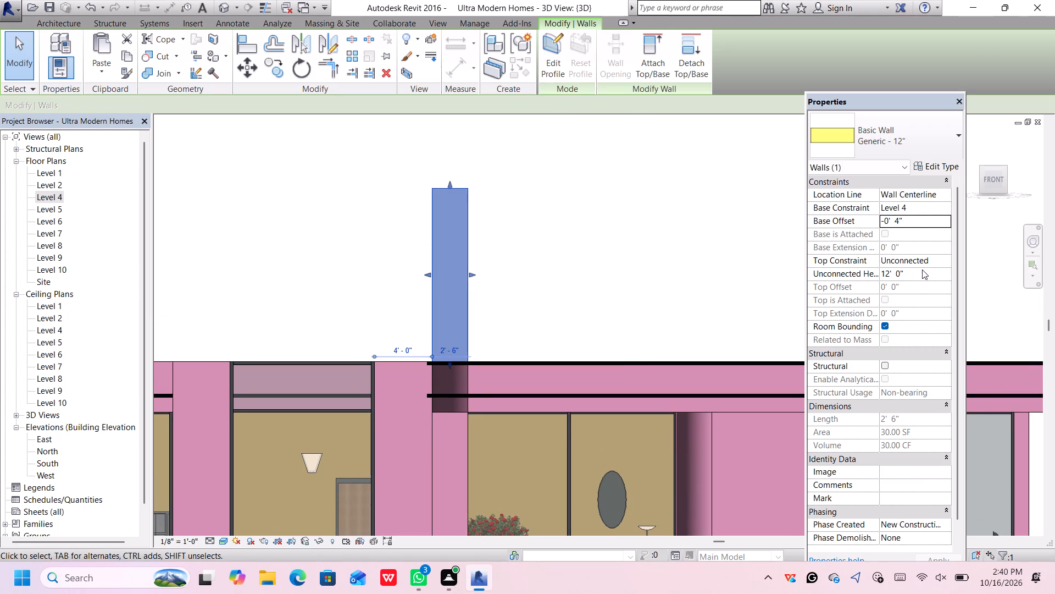
drag(926, 271, 870, 282)
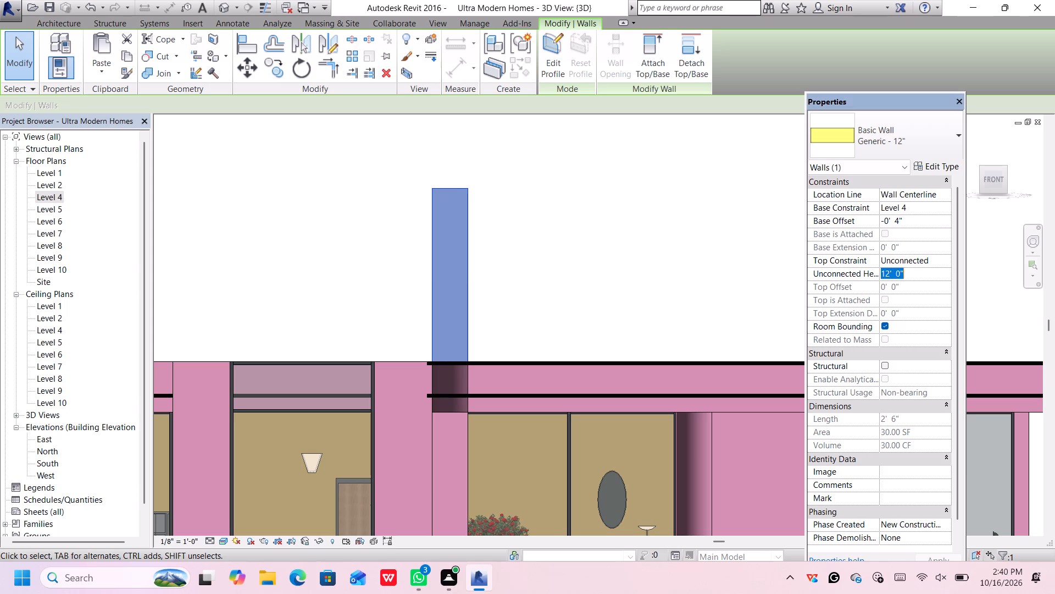
key(BackSpace)
text(13')
key(Return)
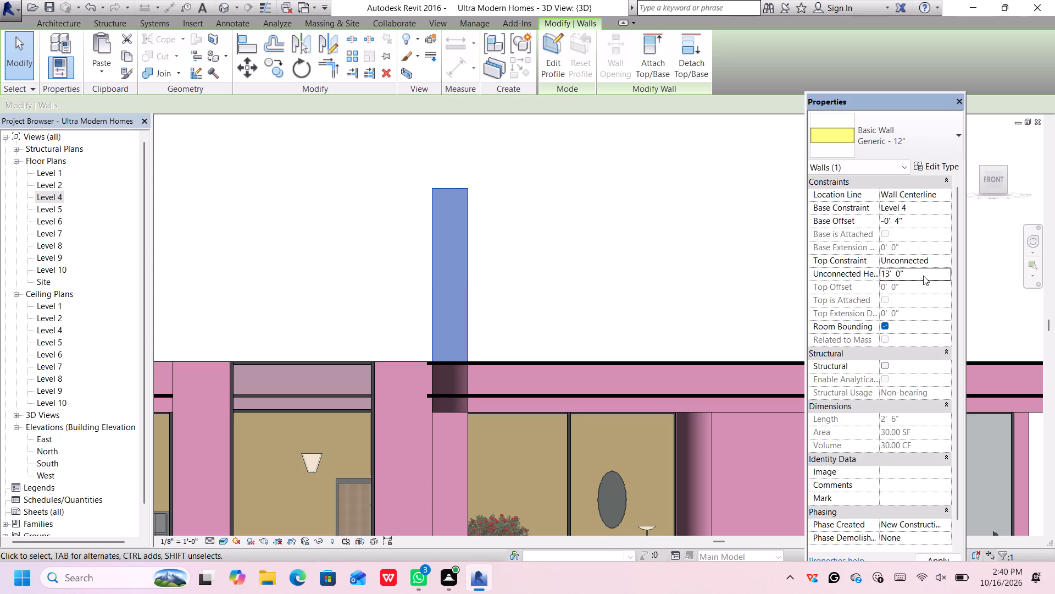
key(Return)
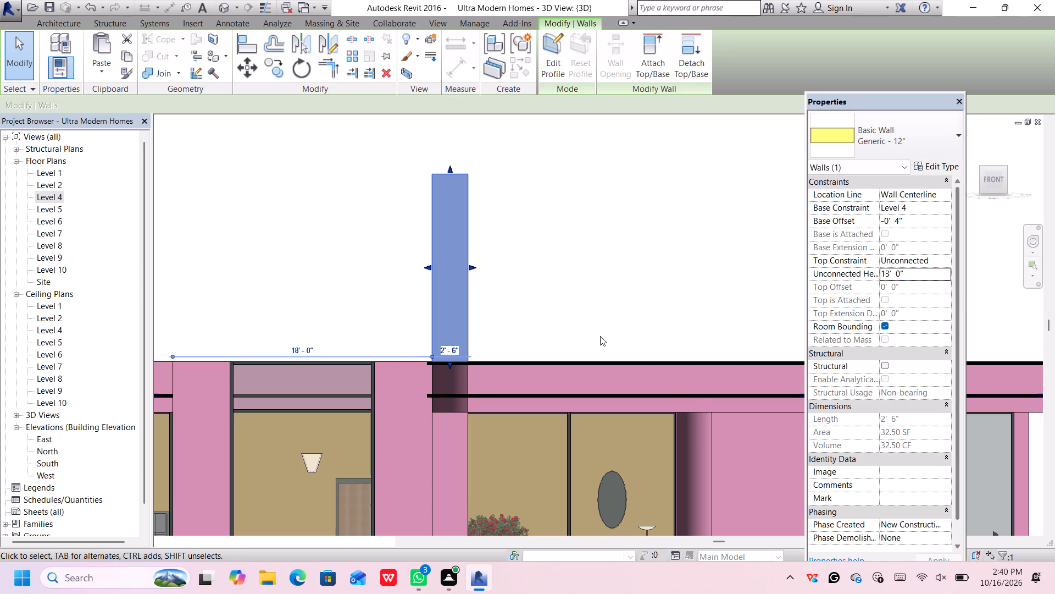
scroll(599, 328, down, 10)
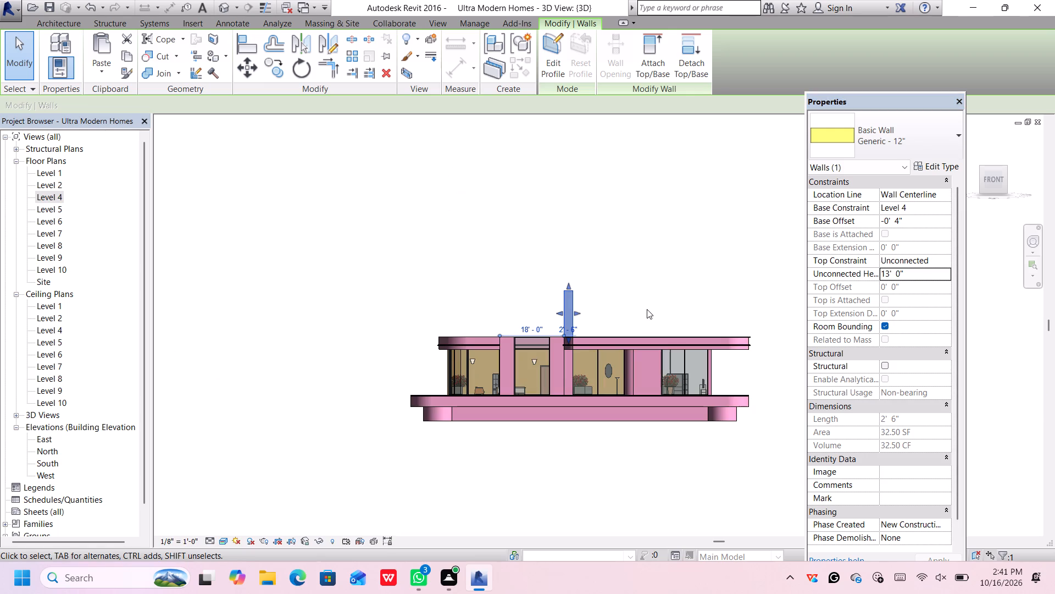
scroll(647, 309, up, 1)
click(727, 280)
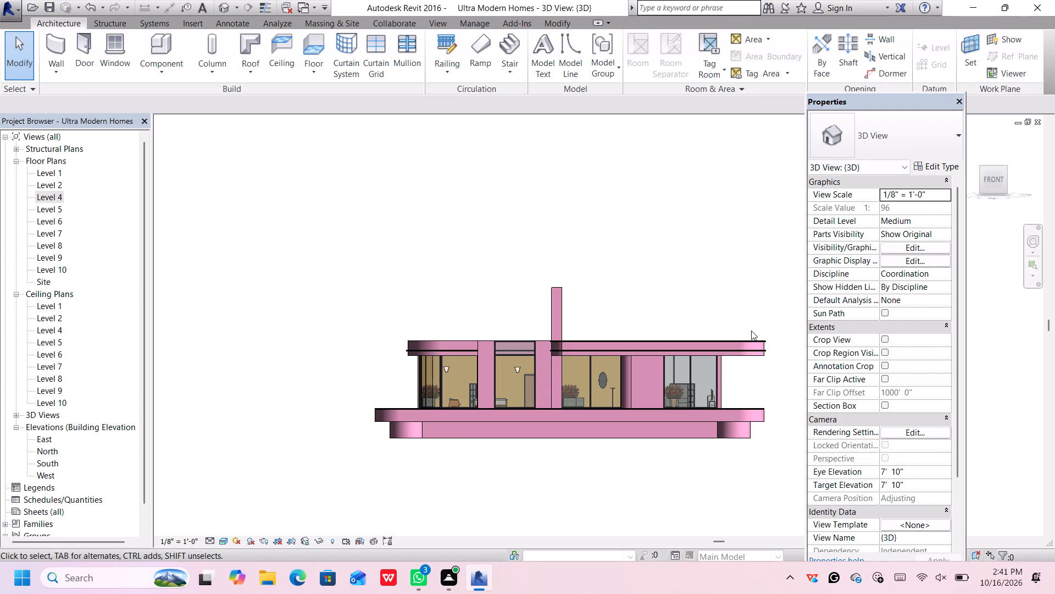
On the Level 4 floor plan, start a new Generic - 12" wall with a base offset of -4".
click(991, 167)
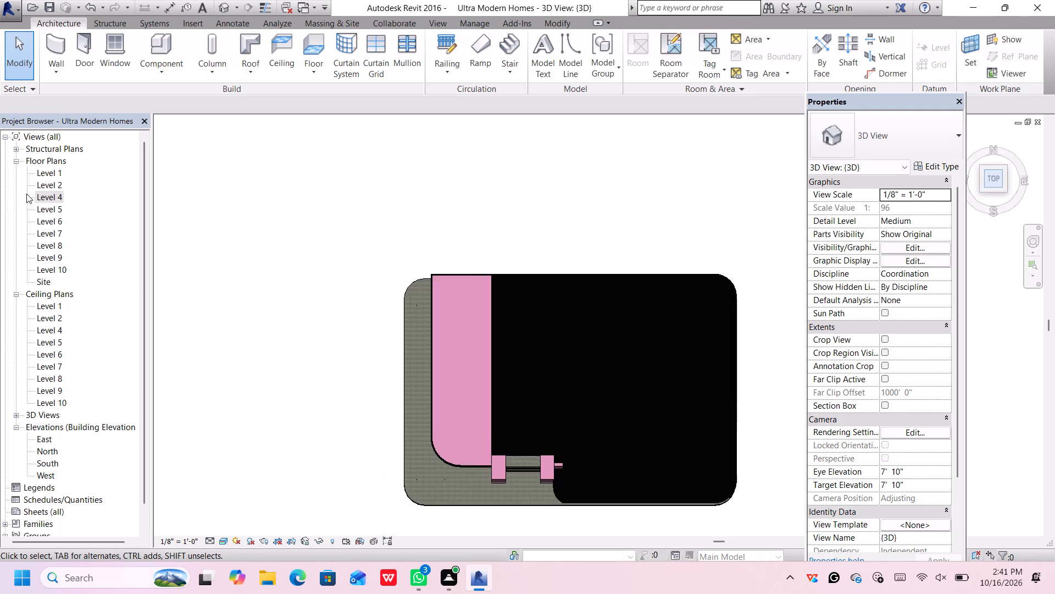
click(49, 199)
click(49, 199)
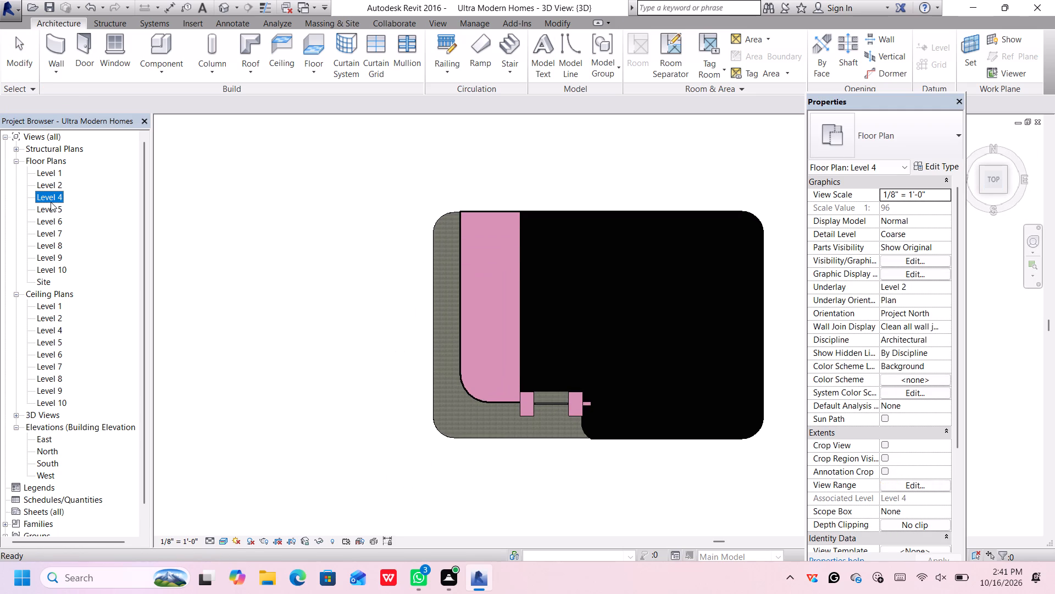
double_click(49, 197)
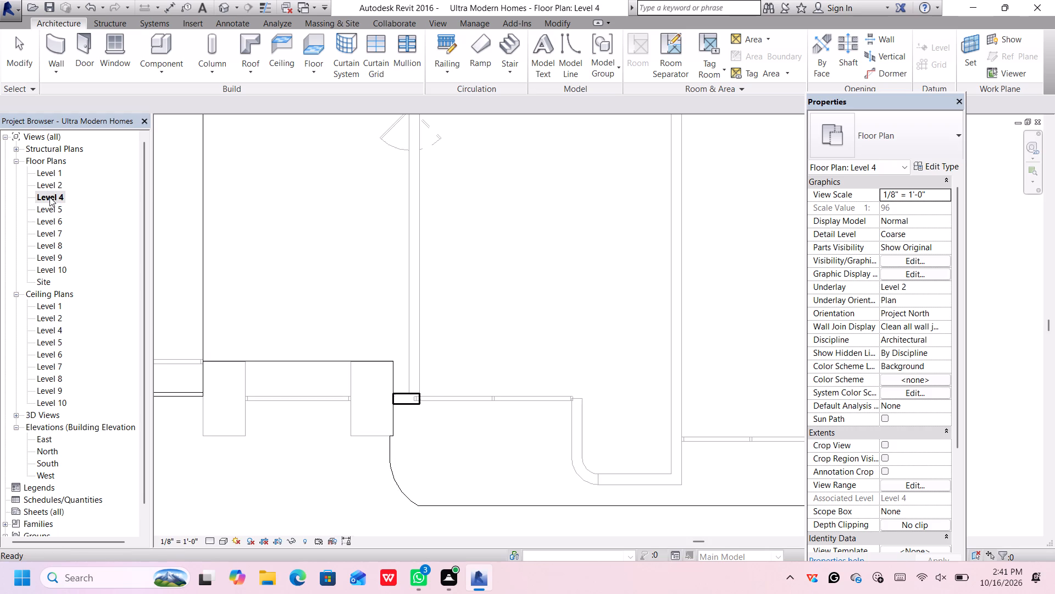
scroll(676, 382, up, 1)
scroll(679, 379, down, 1)
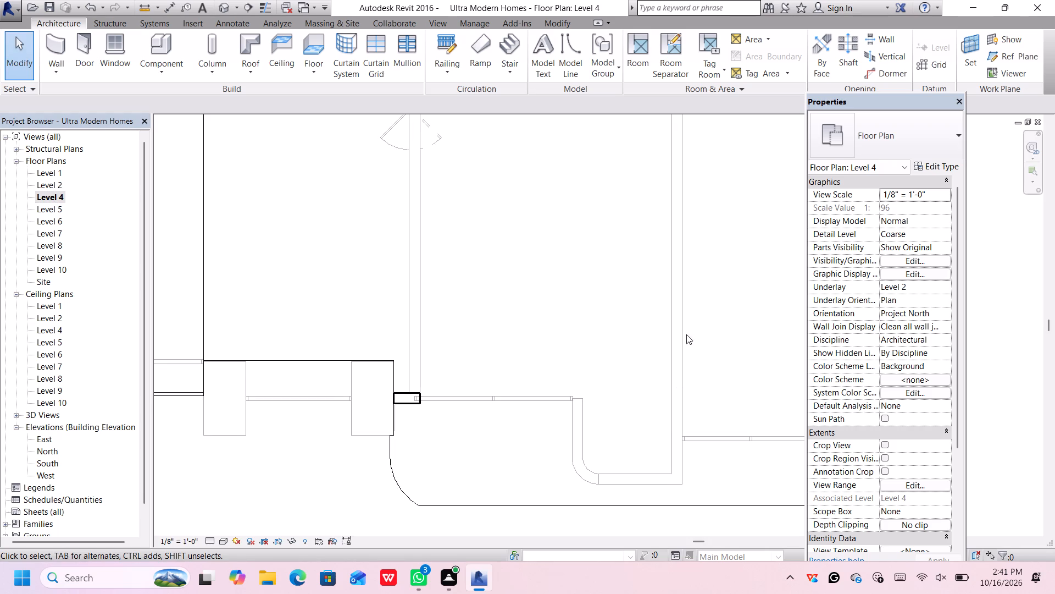
click(48, 35)
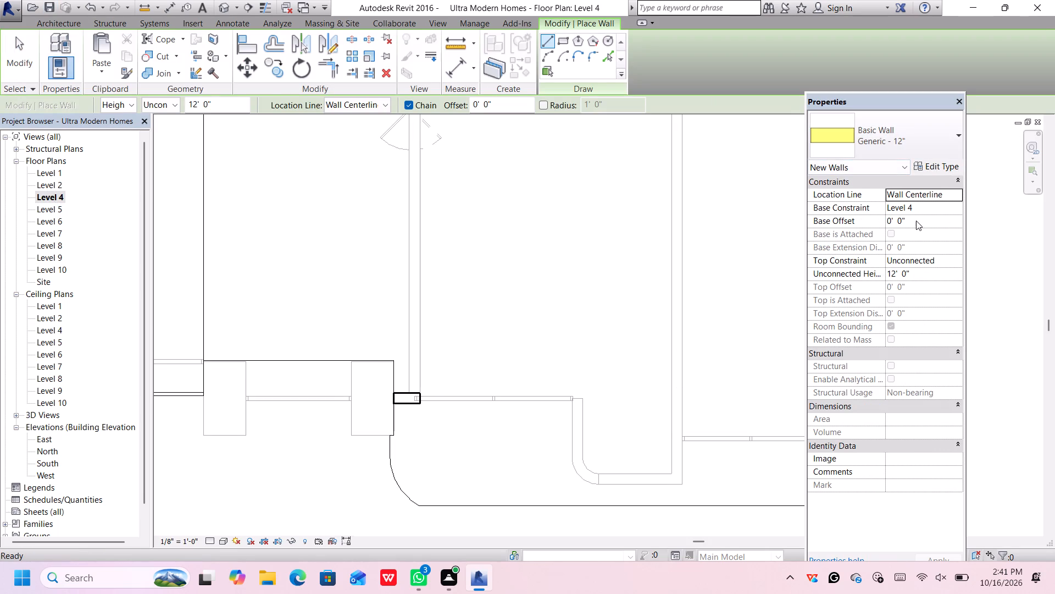
drag(916, 221, 903, 221)
drag(908, 221, 868, 220)
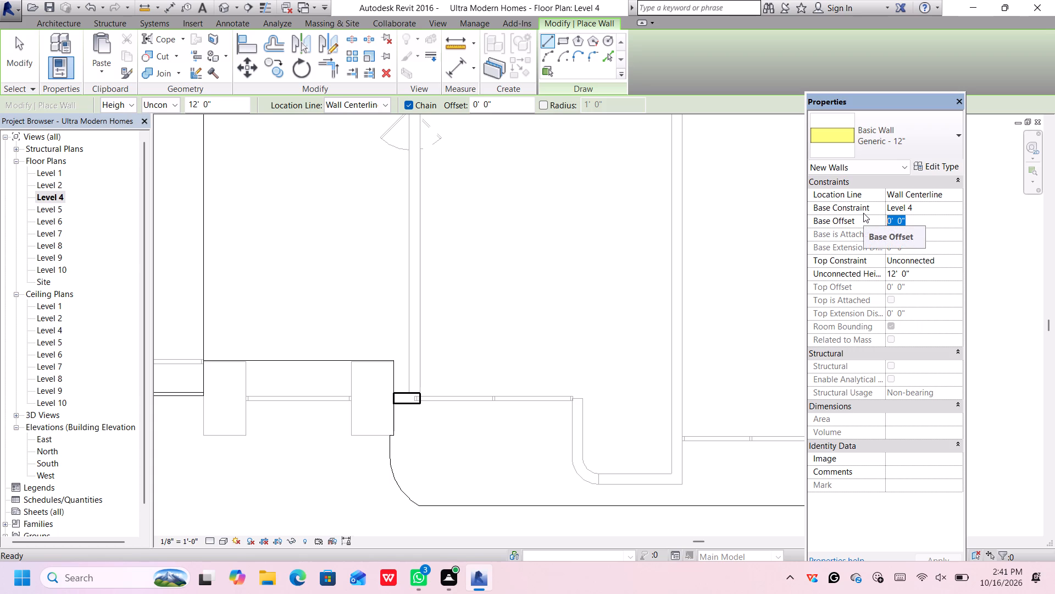
key(BackSpace)
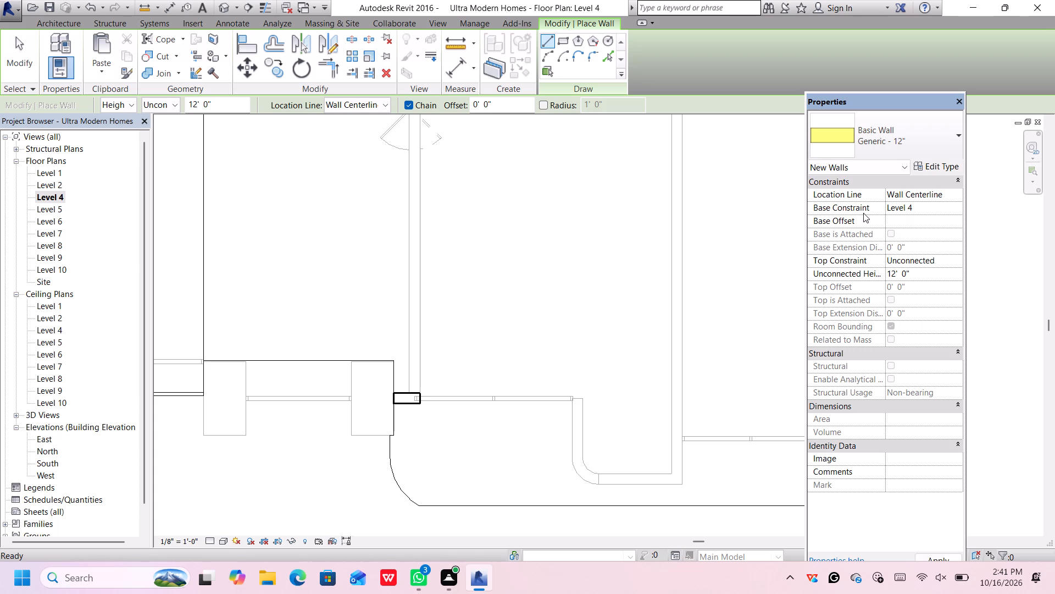
text(-4)
key(shift+quotedbl)
key(Return)
Set the unconnected height for the new walls to 13'.
click(237, 105)
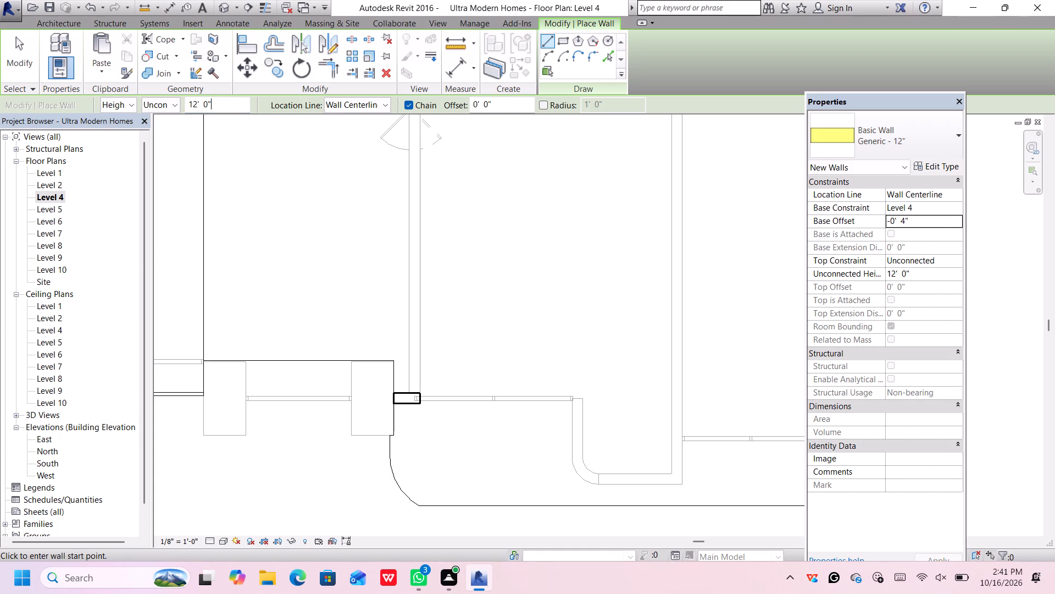
key(BackSpace)
key(BackSpace)
key(BackSpace)
key(BackSpace)
key(BackSpace)
key(BackSpace)
key(BackSpace)
key(BackSpace)
key(BackSpace)
key(BackSpace)
key(BackSpace)
key(BackSpace)
text(13')
key(Return)
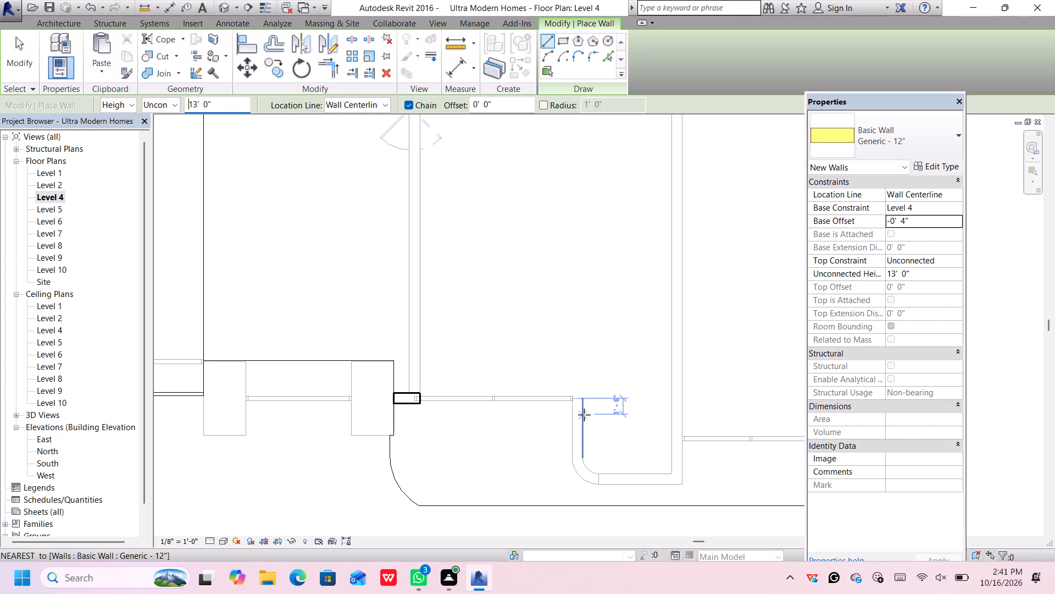
Draw a horizontal wall about 10'-4" long from the storefront curtain wall's end to the far face of the perpendicular wall below.
middle_drag(583, 415, 520, 394)
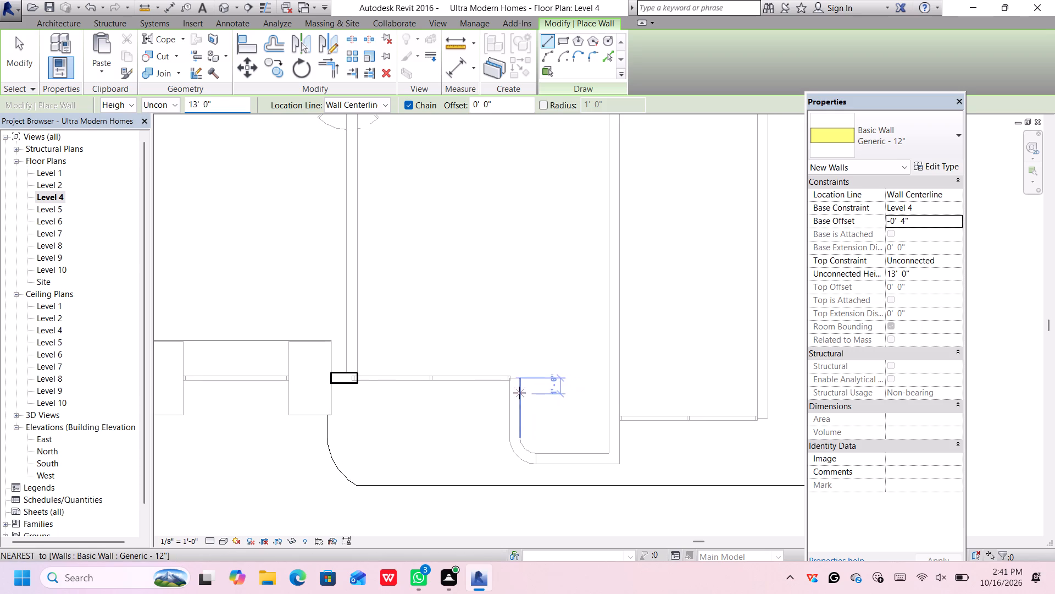
scroll(508, 382, up, 1)
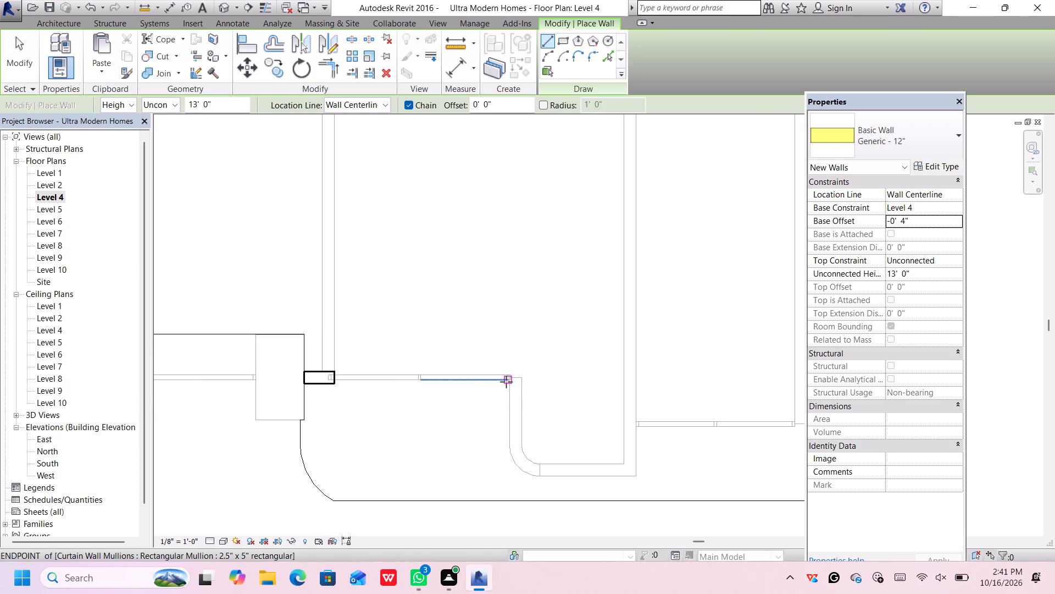
scroll(506, 382, up, 4)
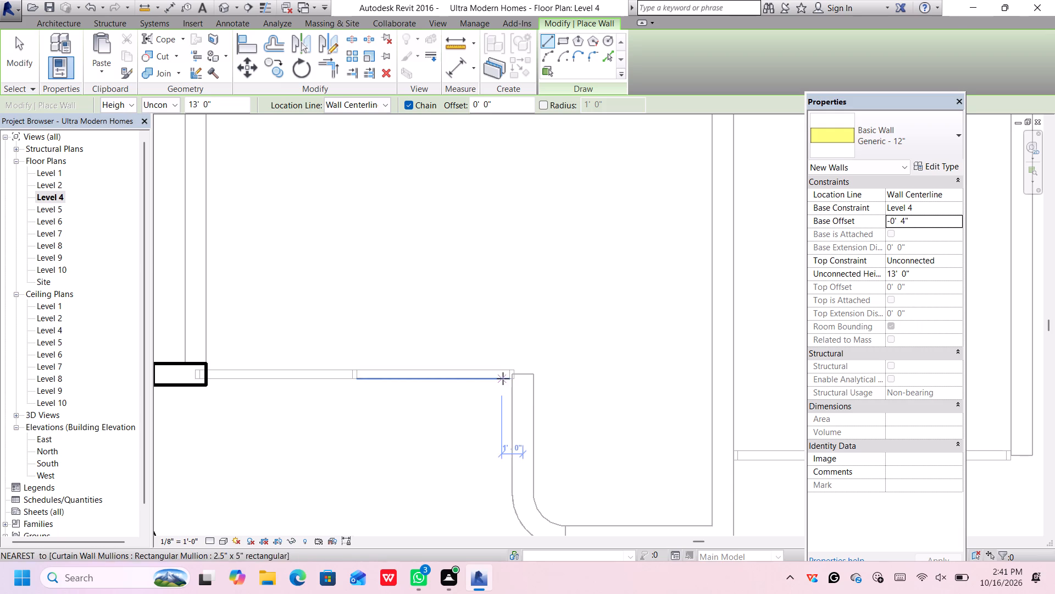
scroll(512, 370, up, 5)
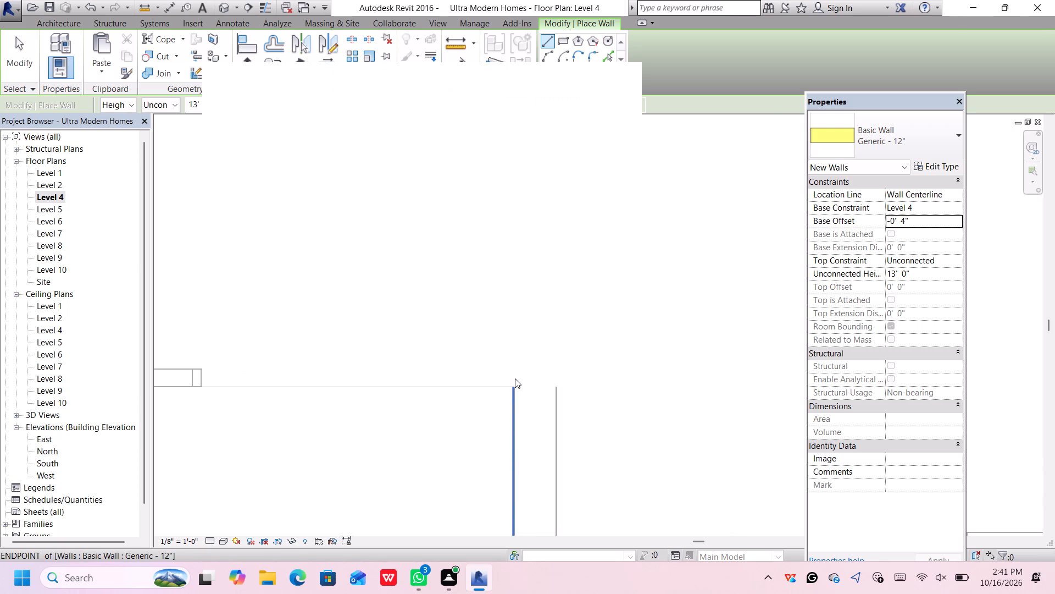
click(617, 76)
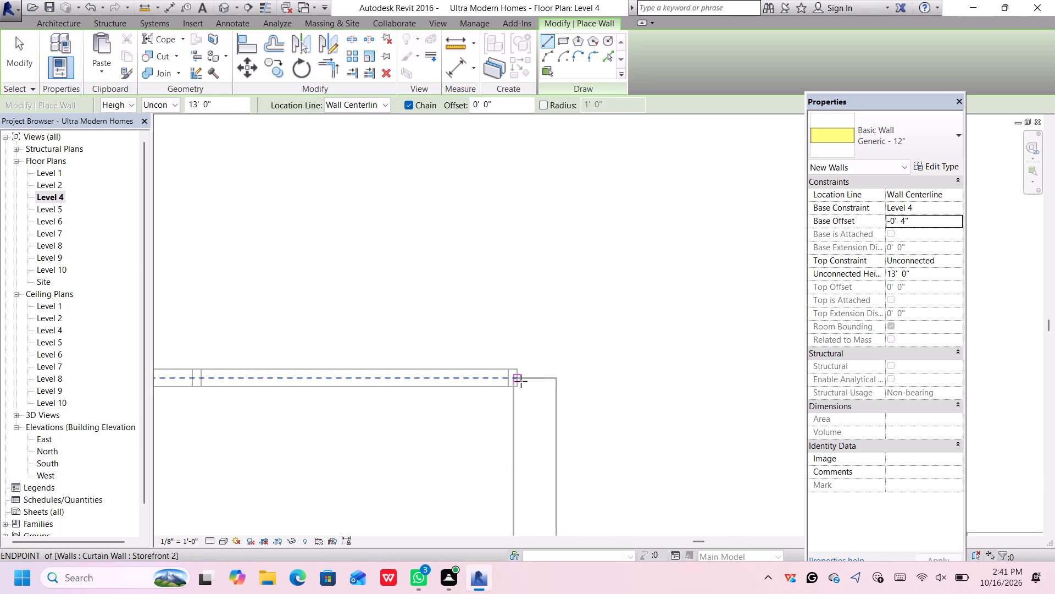
click(518, 377)
scroll(587, 362, down, 6)
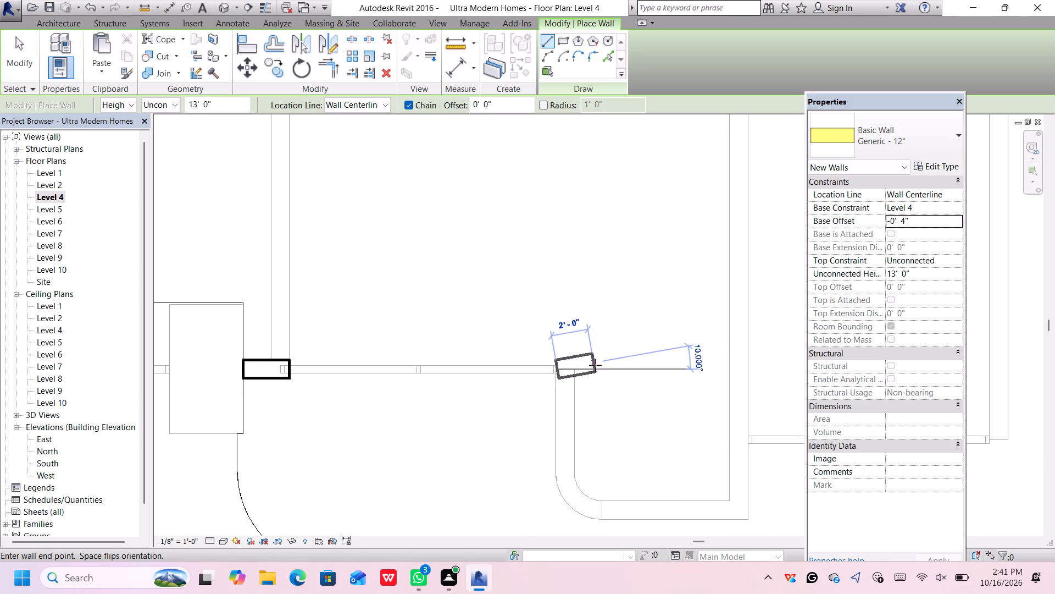
scroll(595, 365, down, 1)
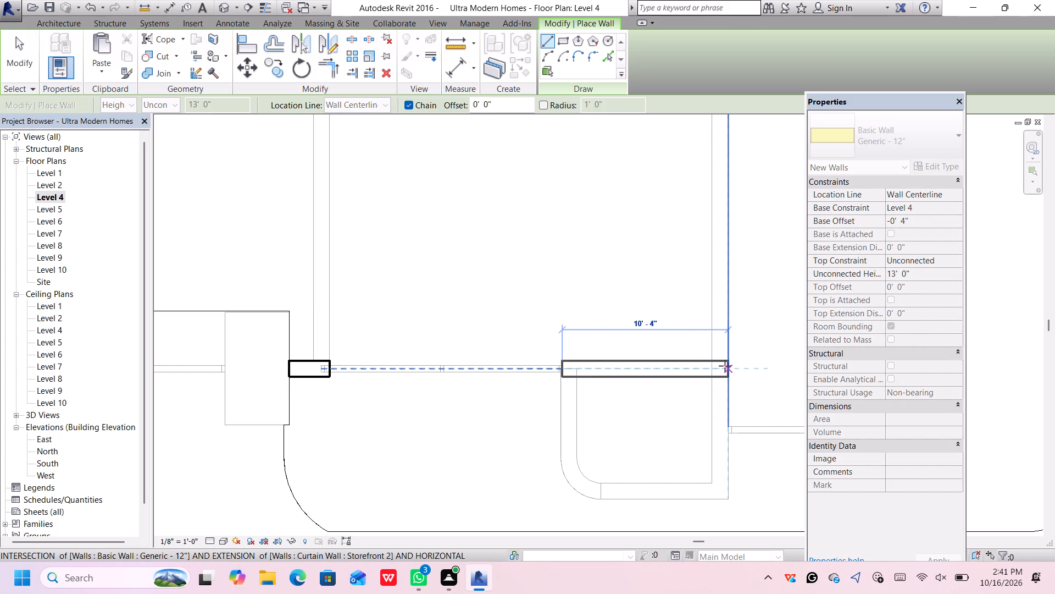
click(726, 366)
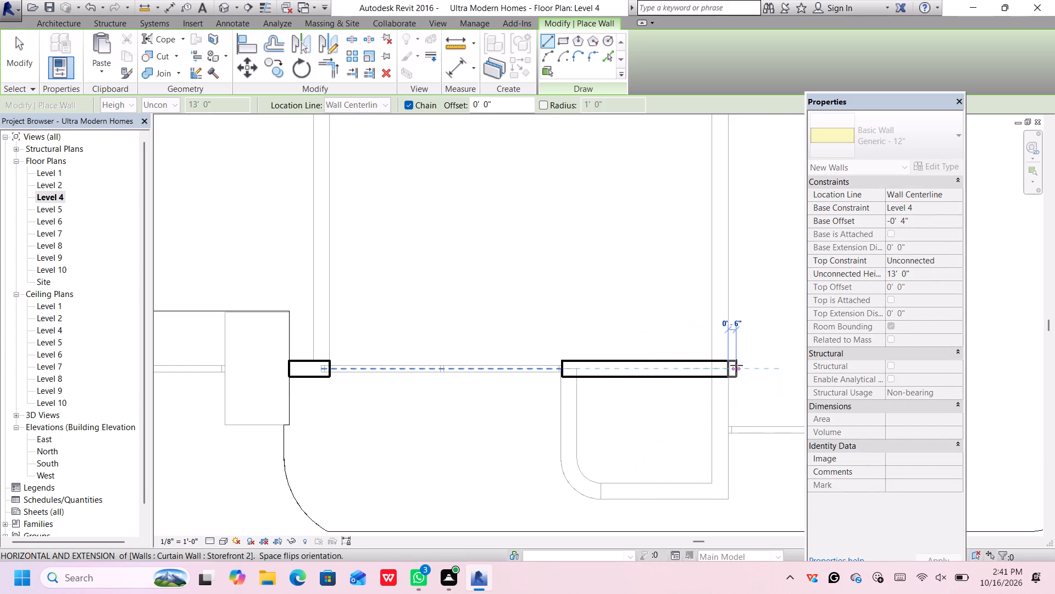
scroll(731, 339, down, 2)
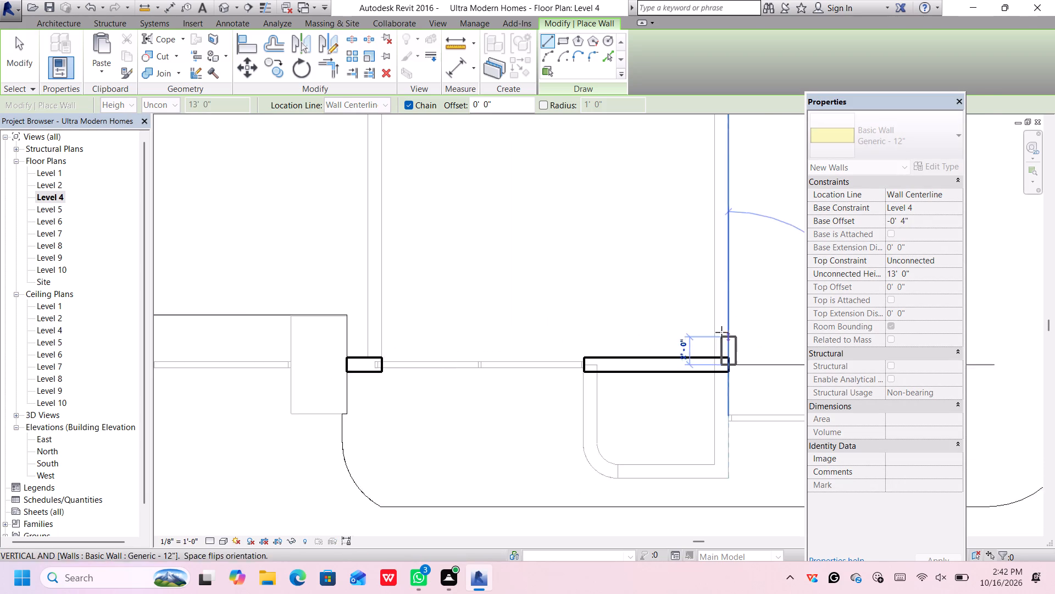
scroll(721, 332, down, 2)
middle_drag(718, 329, 595, 312)
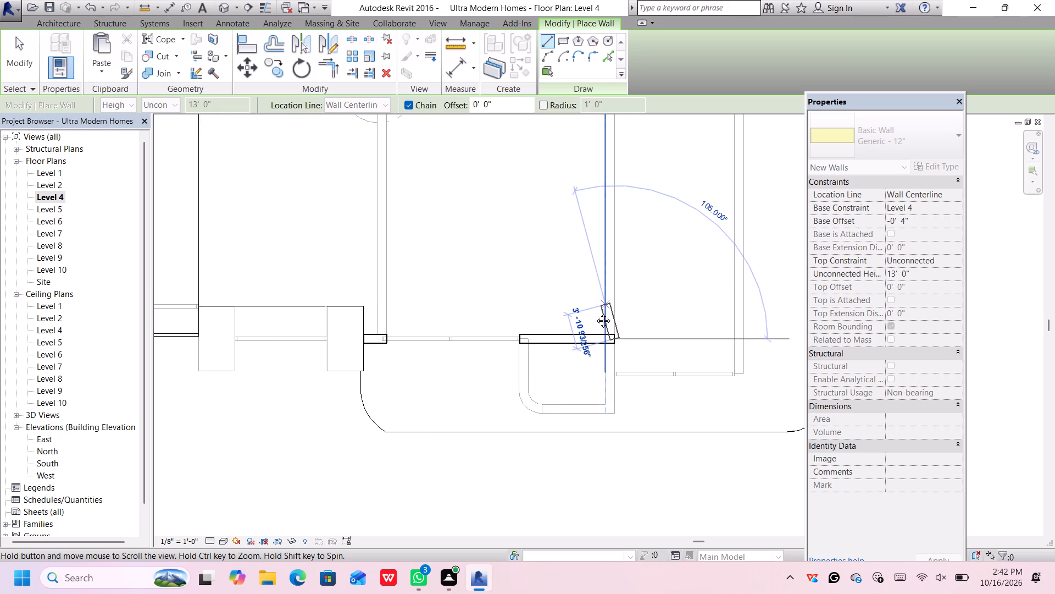
middle_drag(595, 312, 575, 312)
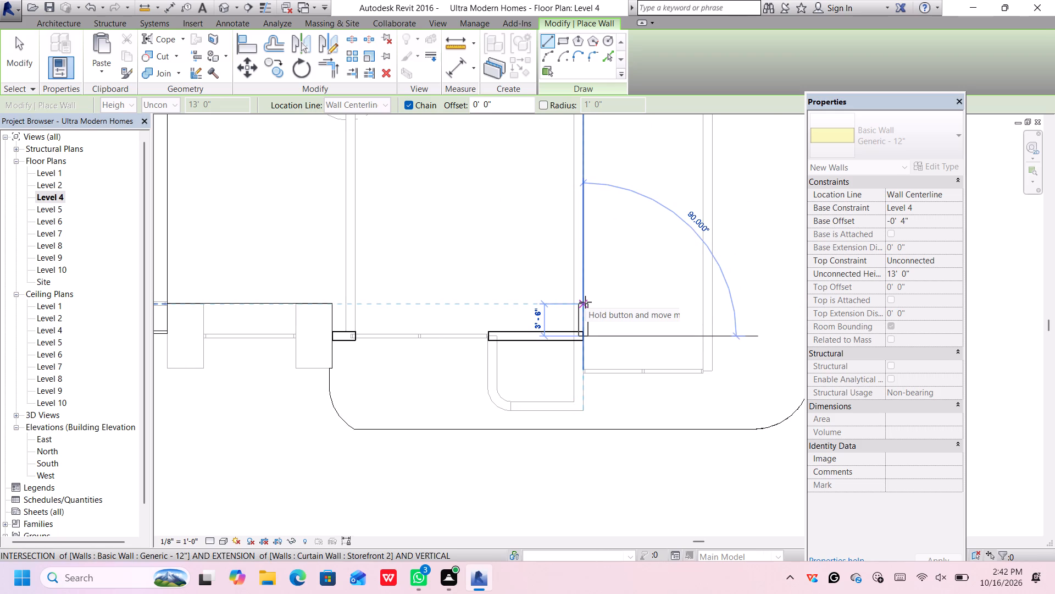
key(Escape)
Draw a 5'-0" wall running north from the east end of the new horizontal wall, along the wall below, and end the chain.
scroll(576, 334, up, 3)
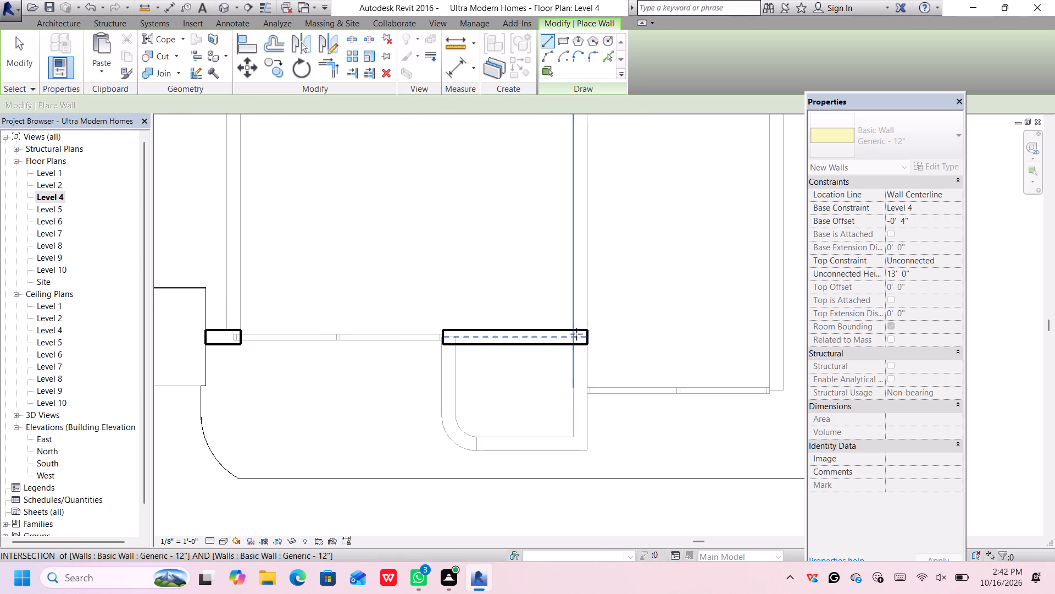
scroll(576, 334, up, 2)
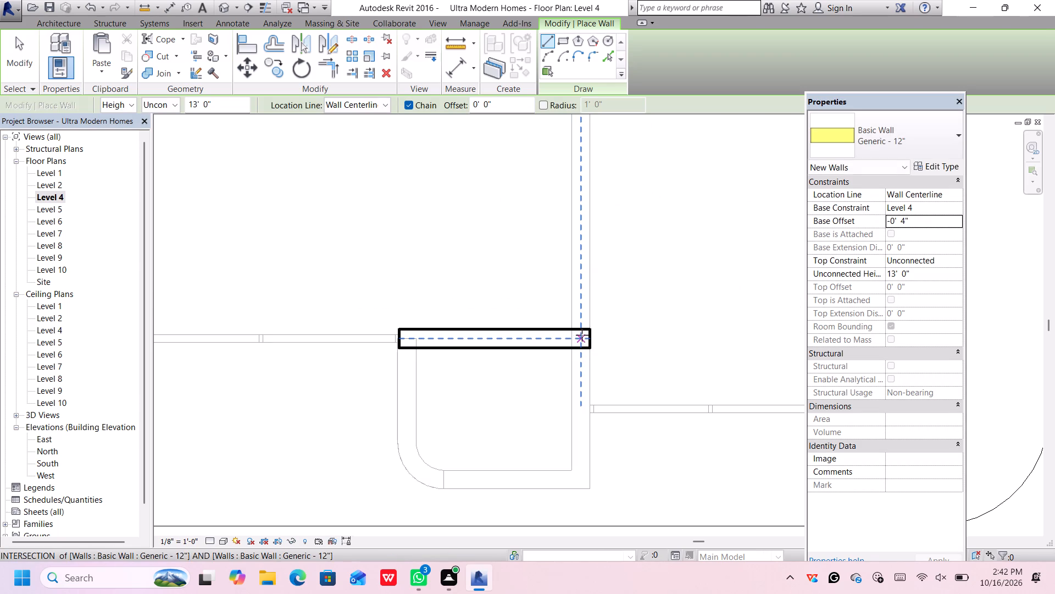
click(581, 335)
scroll(583, 269, down, 6)
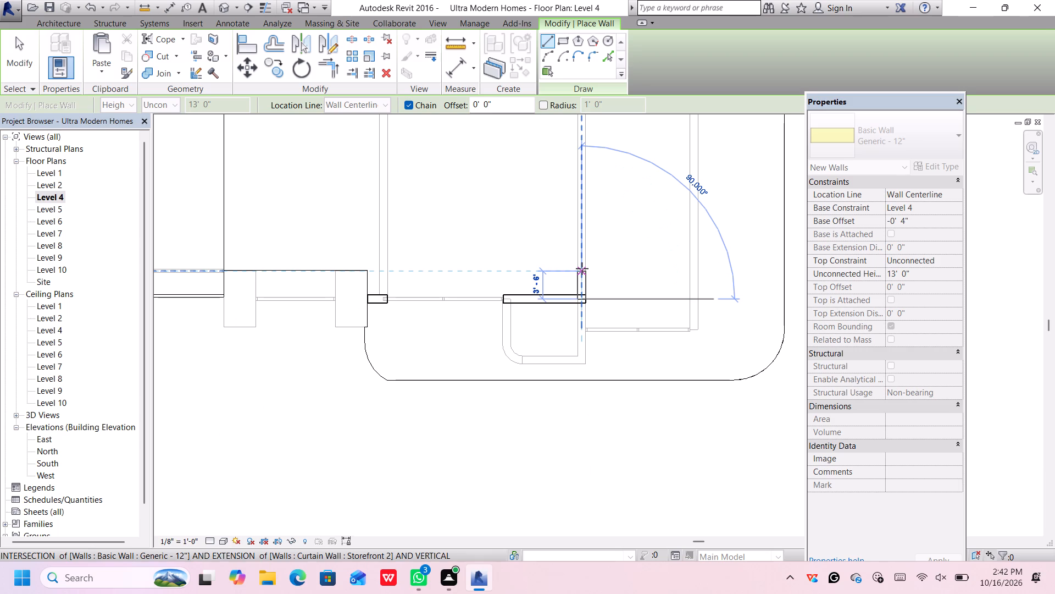
middle_drag(581, 269, 575, 273)
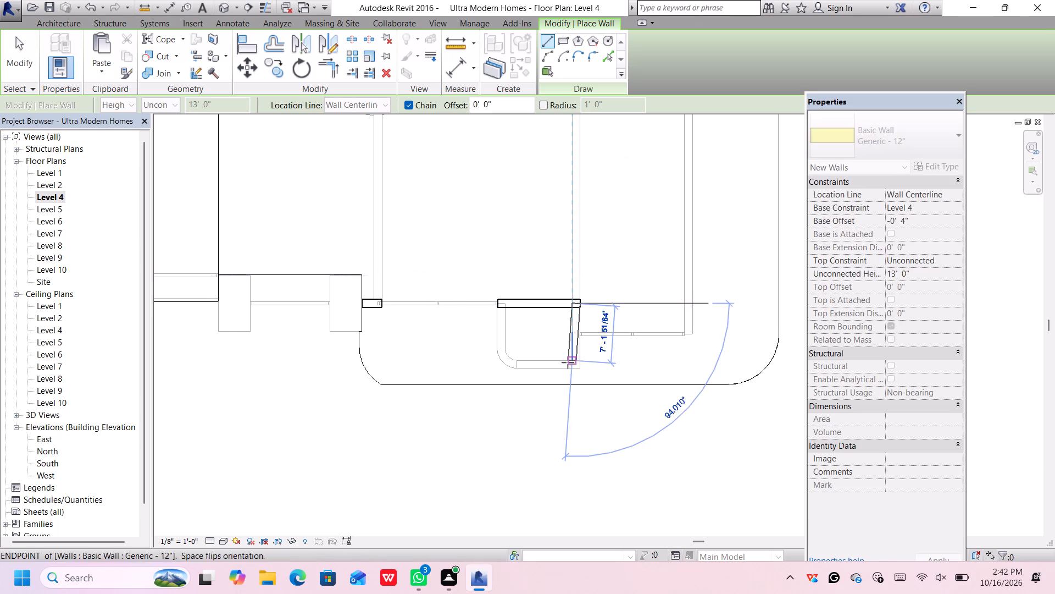
scroll(577, 254, up, 1)
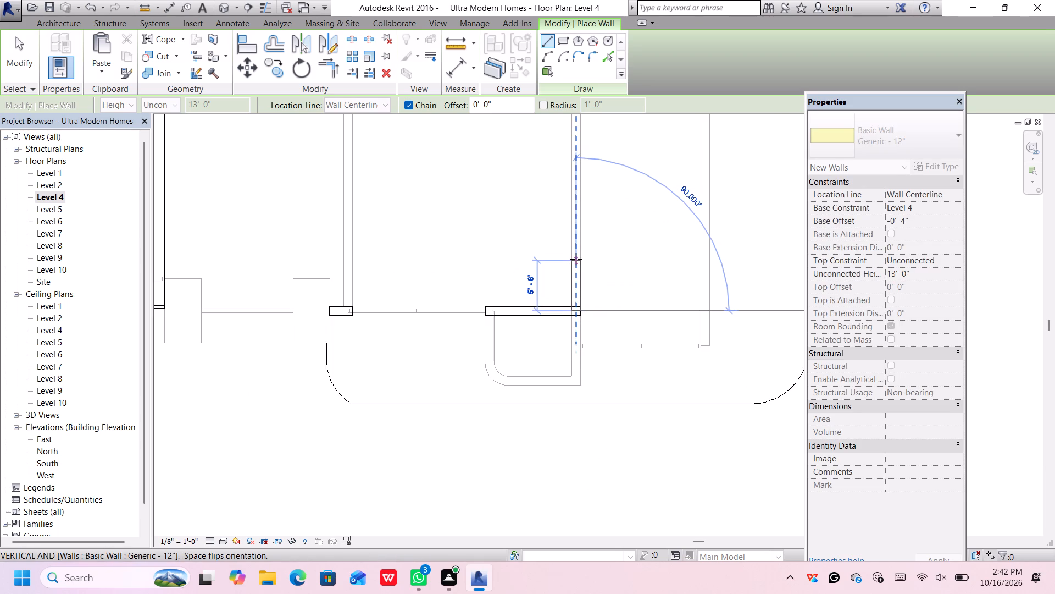
scroll(576, 259, up, 1)
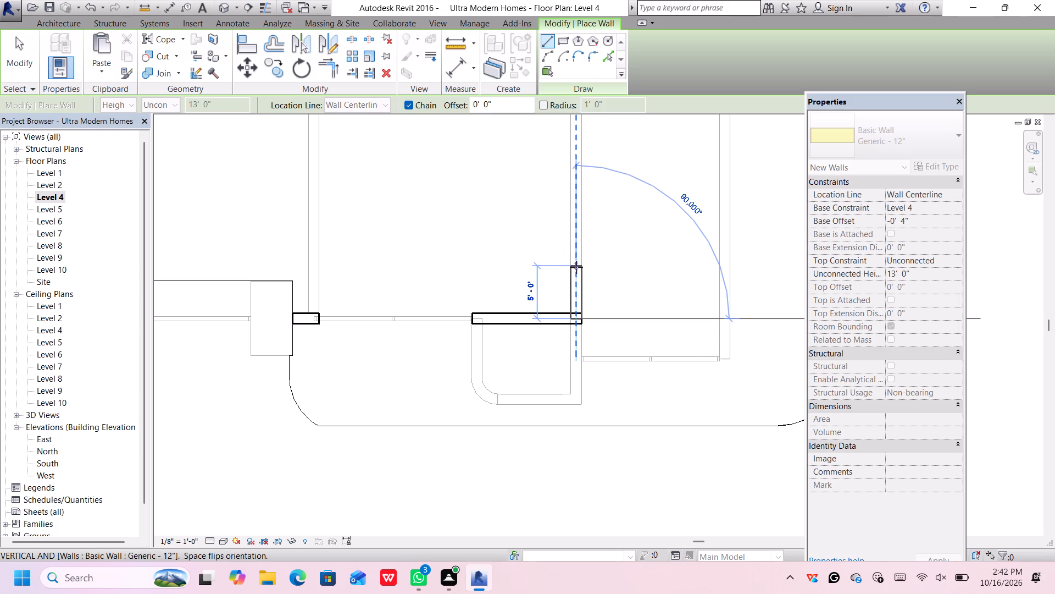
click(576, 267)
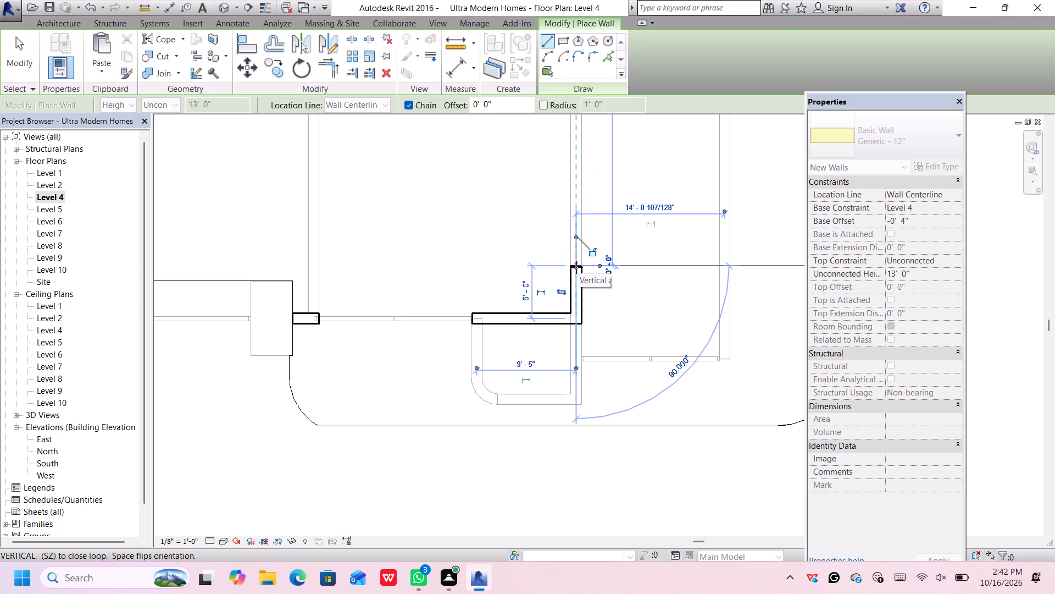
scroll(576, 267, down, 5)
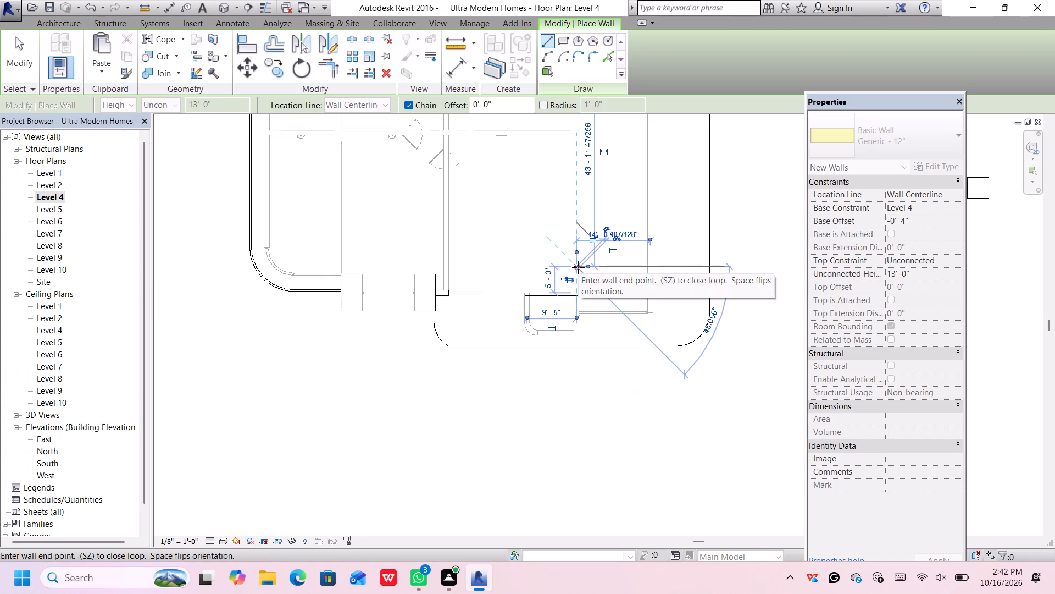
scroll(579, 267, up, 1)
middle_drag(579, 269, 579, 285)
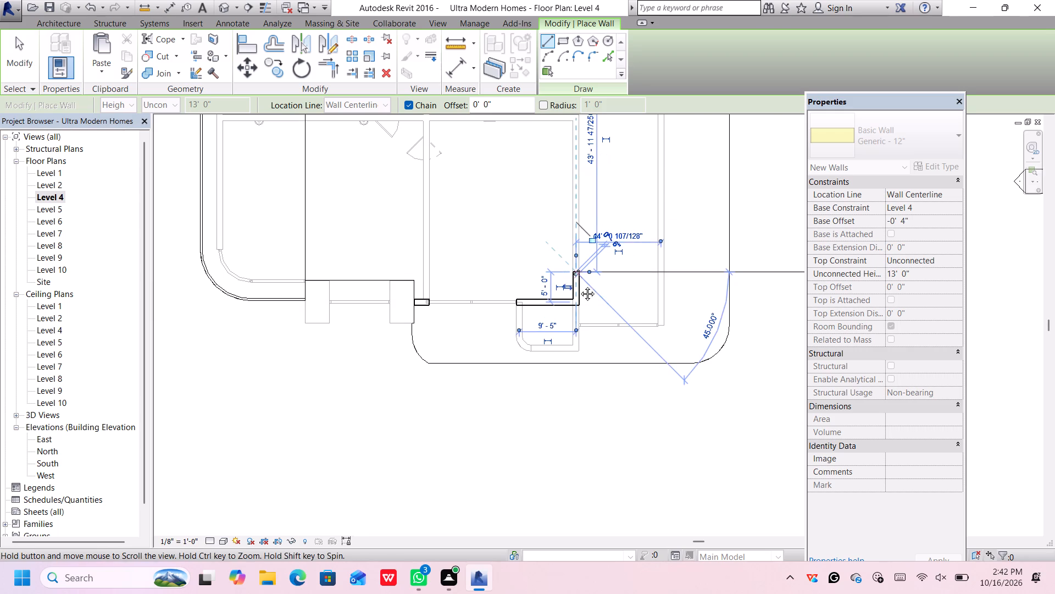
middle_drag(579, 285, 586, 342)
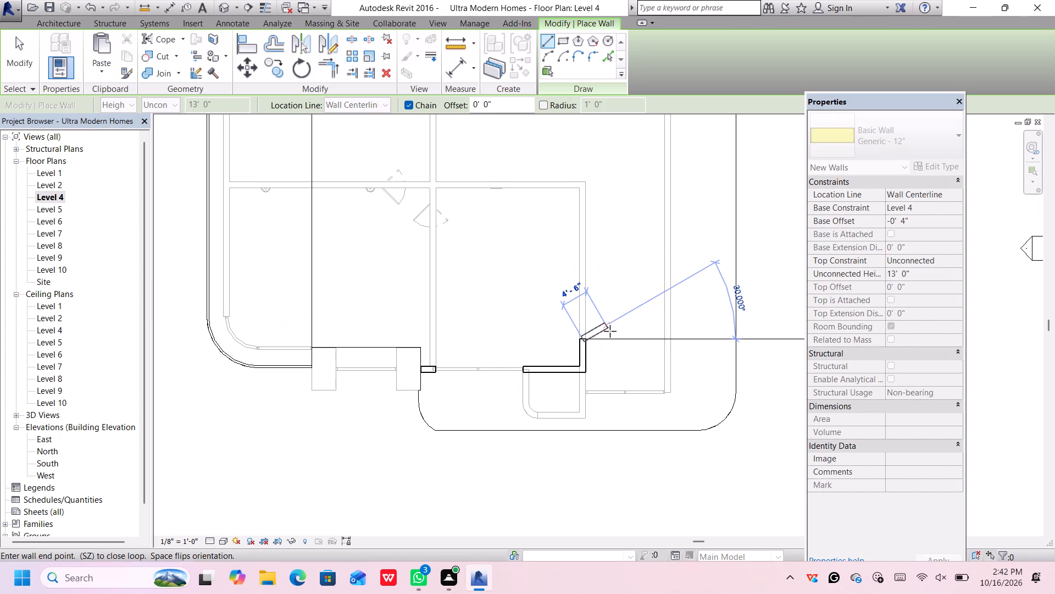
key(less)
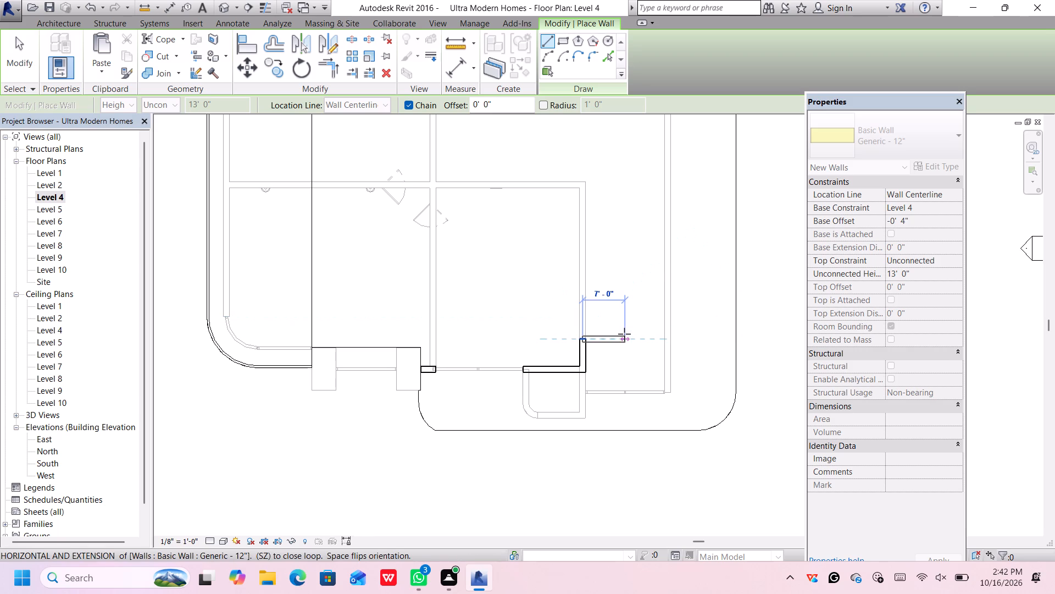
key(Escape)
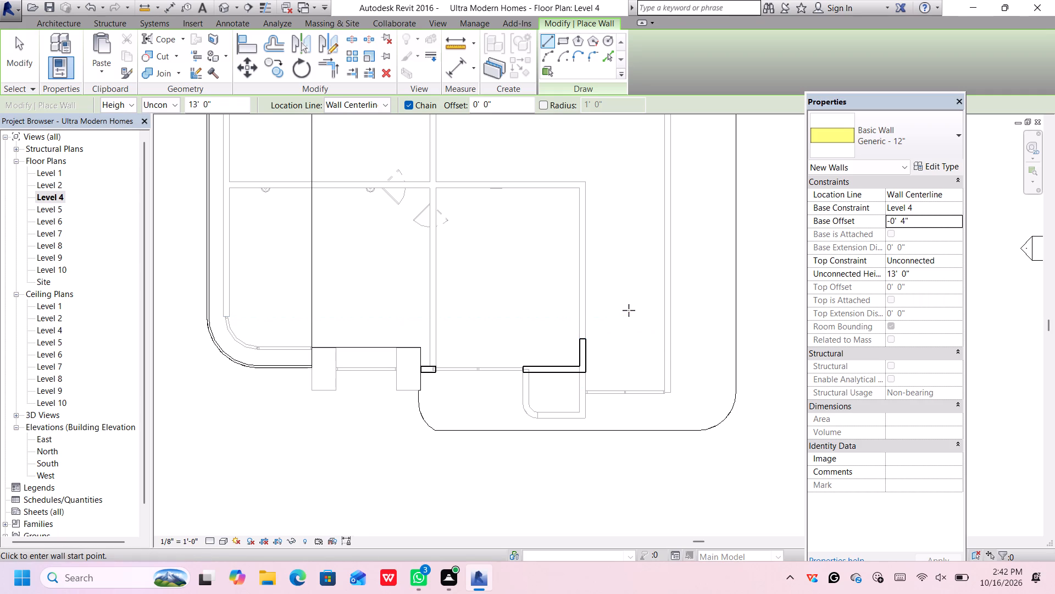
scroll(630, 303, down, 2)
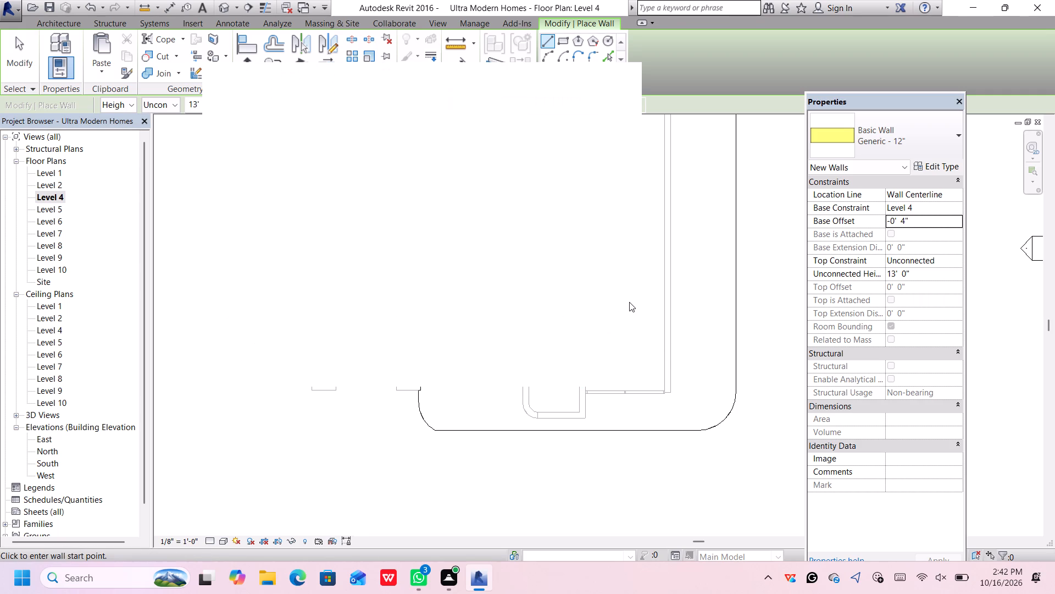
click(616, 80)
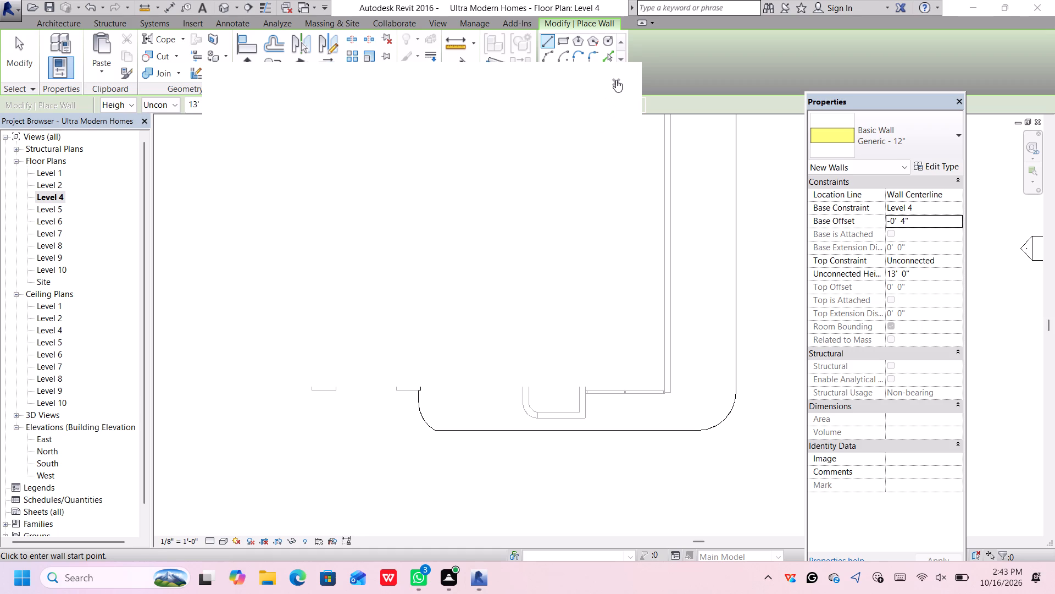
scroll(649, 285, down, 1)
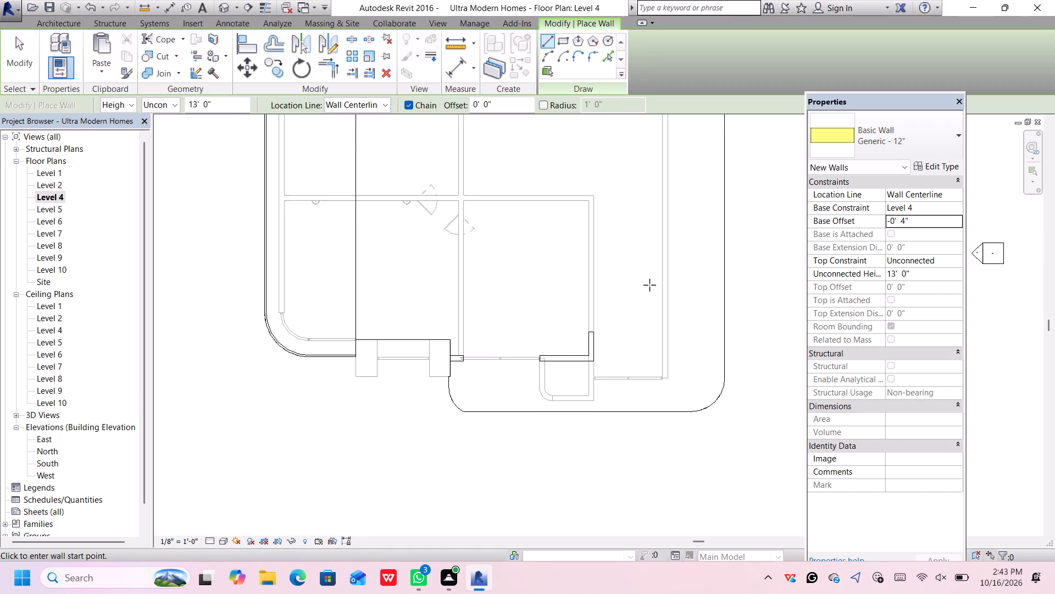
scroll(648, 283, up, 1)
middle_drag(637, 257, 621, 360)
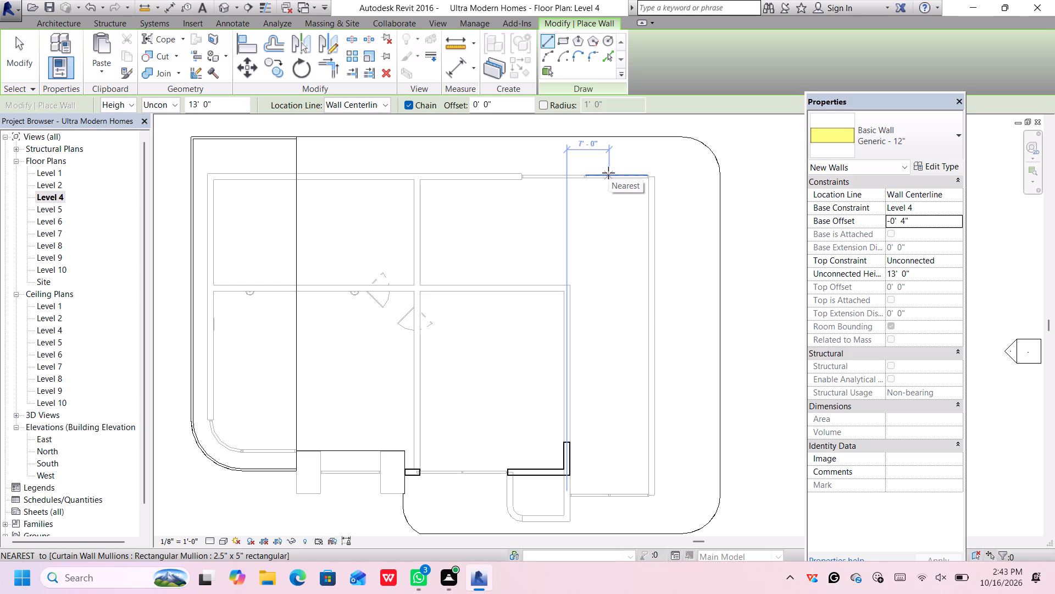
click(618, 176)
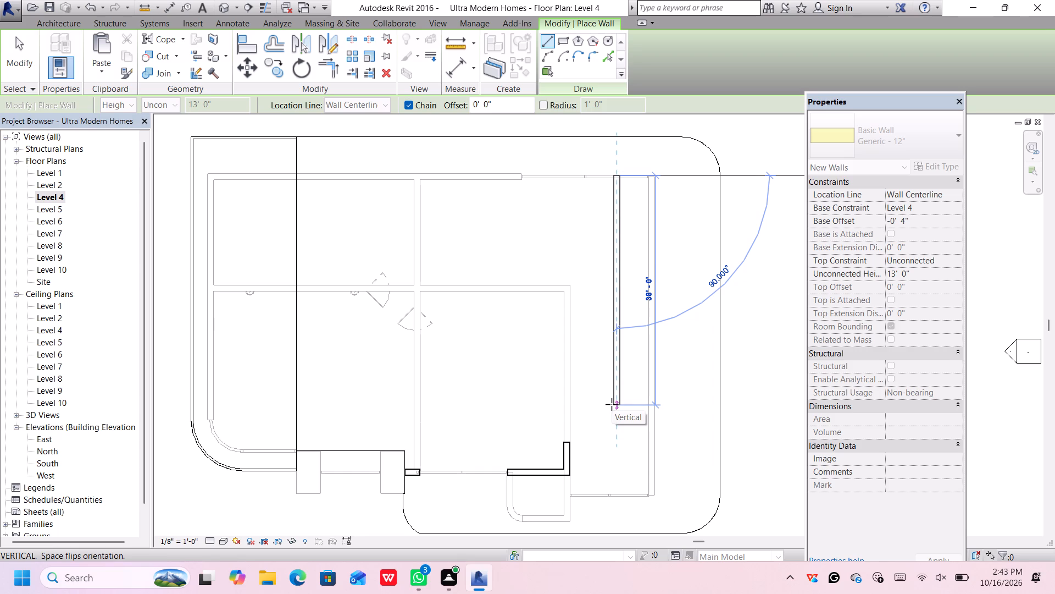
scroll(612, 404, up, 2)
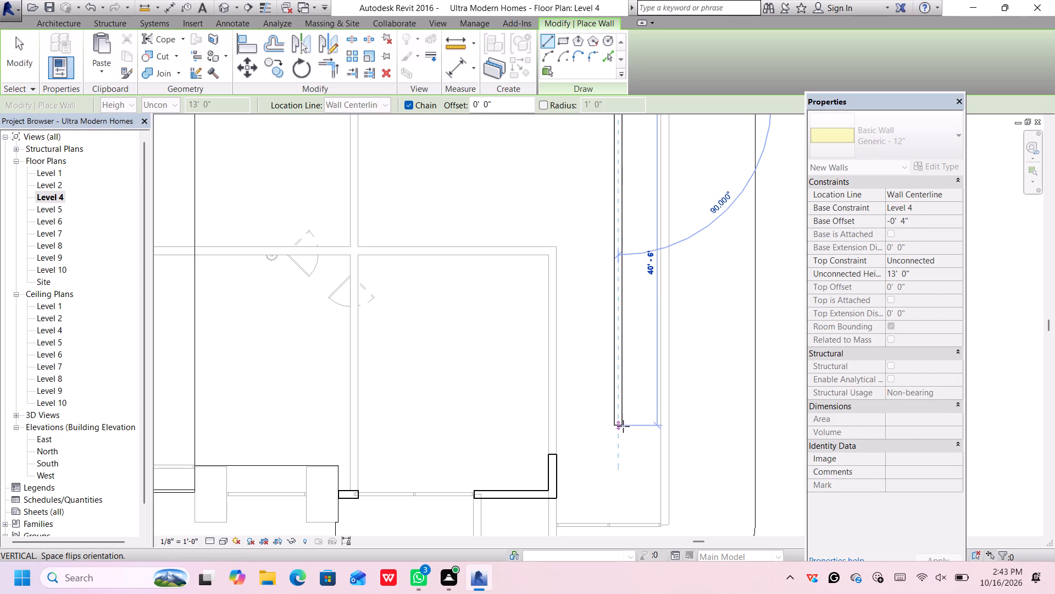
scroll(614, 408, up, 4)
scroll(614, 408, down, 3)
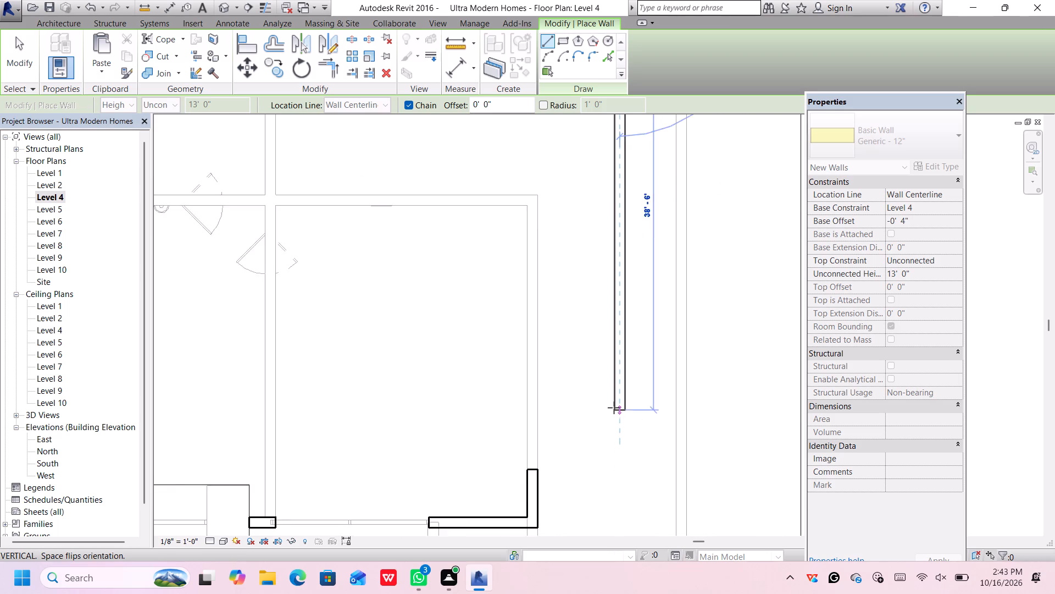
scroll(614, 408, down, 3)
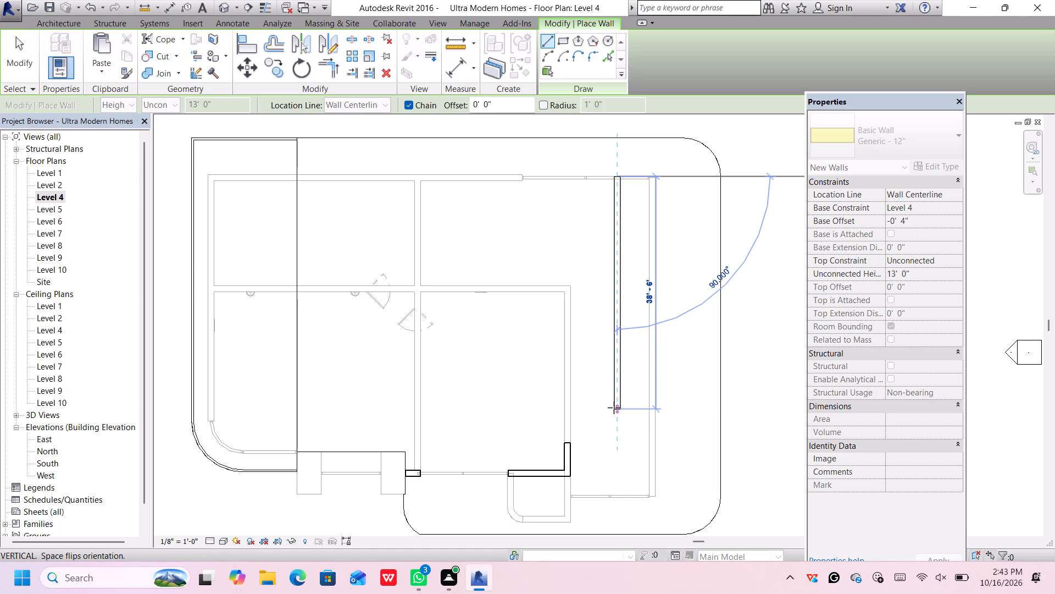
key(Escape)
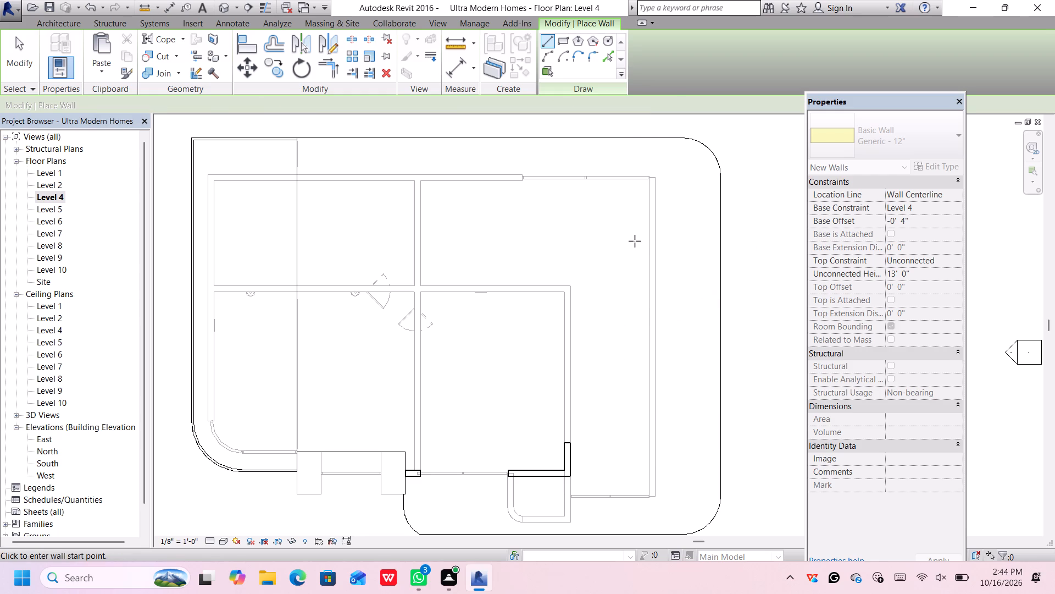
Draw a vertical wall about 36'-0" long southward from the north storefront curtain wall, about 3'-0" inside the east exterior wall.
scroll(635, 235, up, 2)
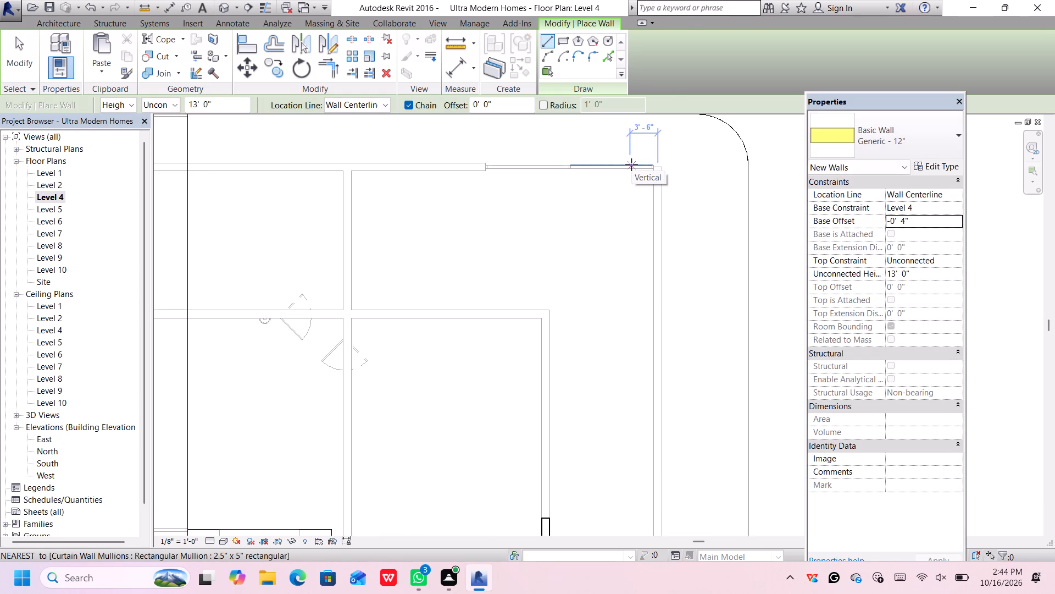
click(634, 164)
scroll(642, 252, down, 3)
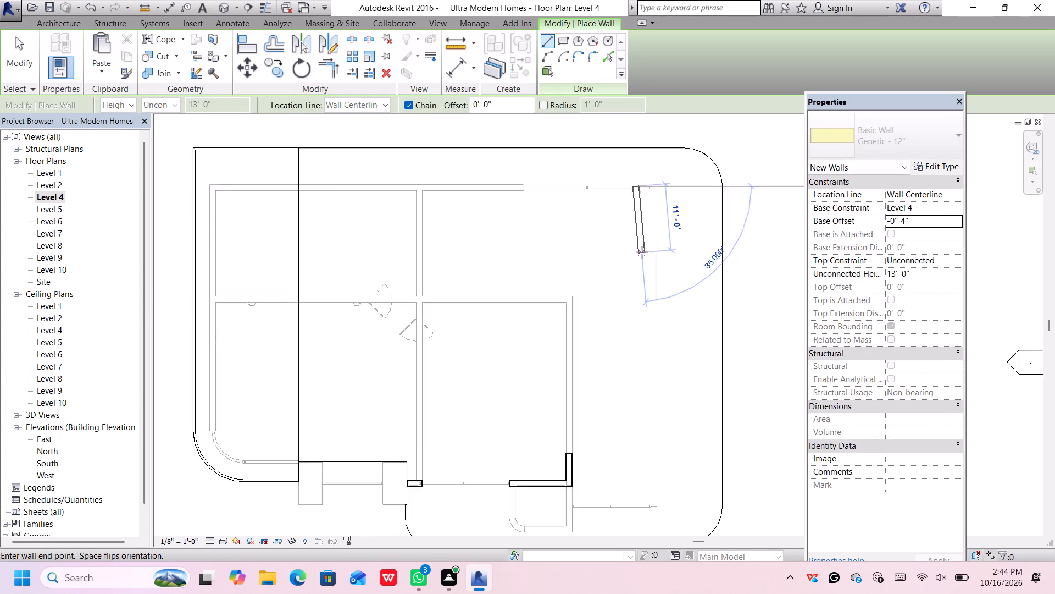
scroll(642, 252, down, 2)
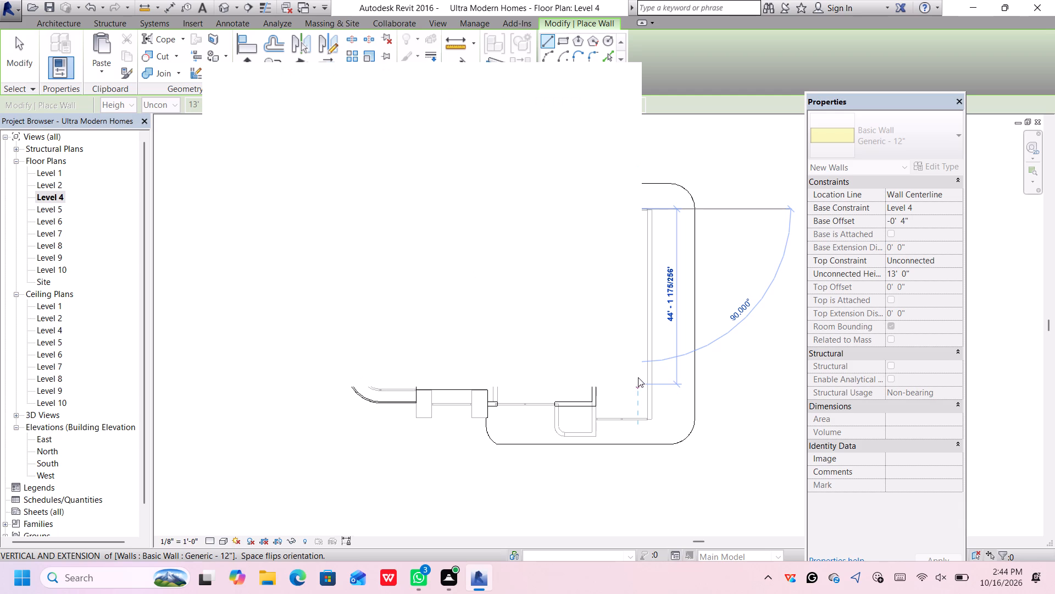
click(614, 78)
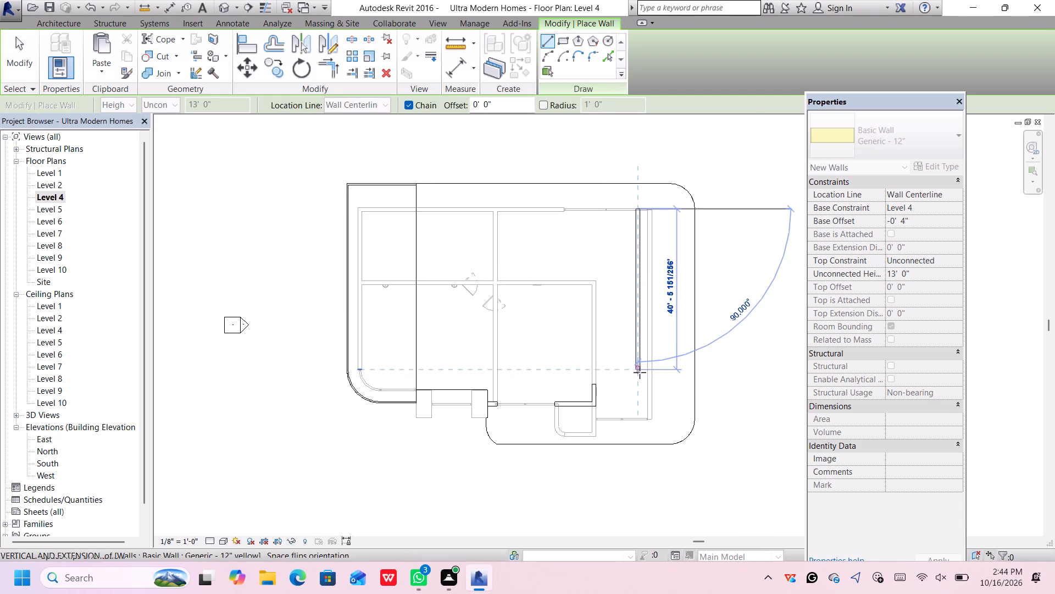
scroll(635, 371, up, 5)
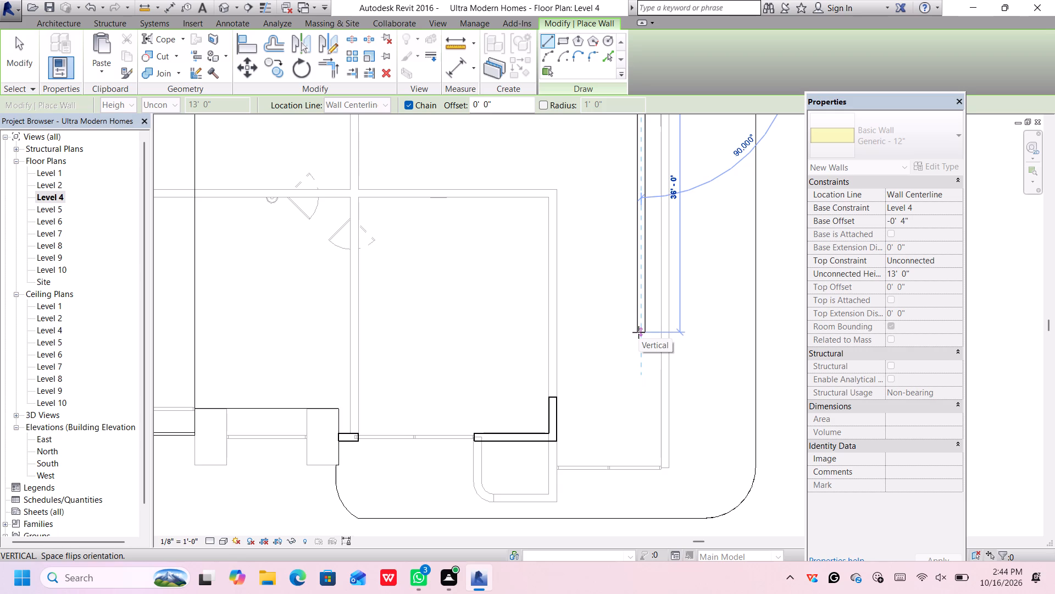
click(638, 332)
key(less)
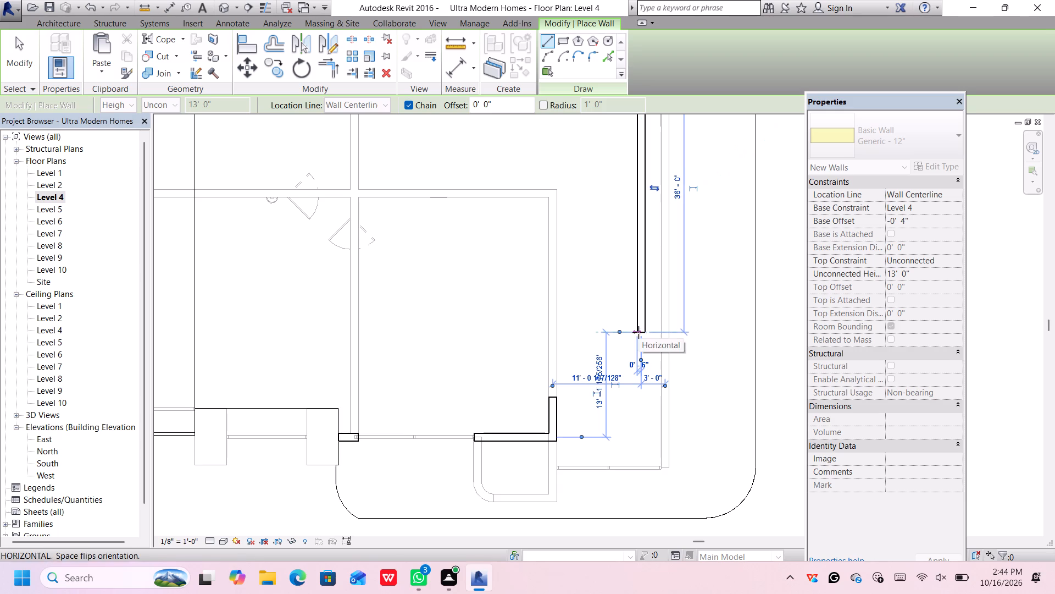
key(Escape)
Draw a vertical wall 26'-0" long southward from the northwest corner, along the west wall below, and end the chain.
scroll(573, 364, down, 2)
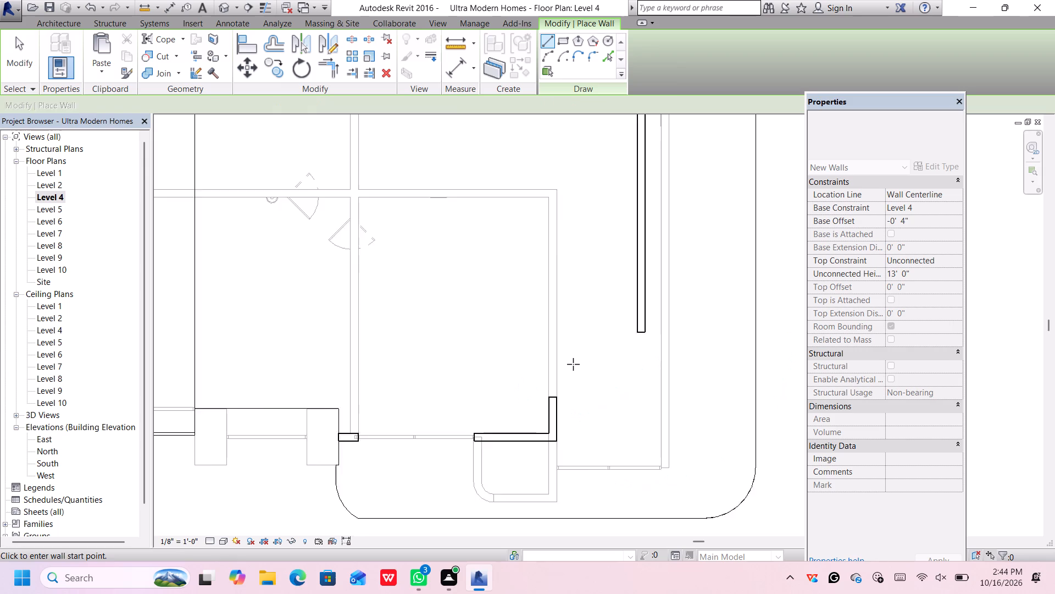
scroll(573, 364, down, 3)
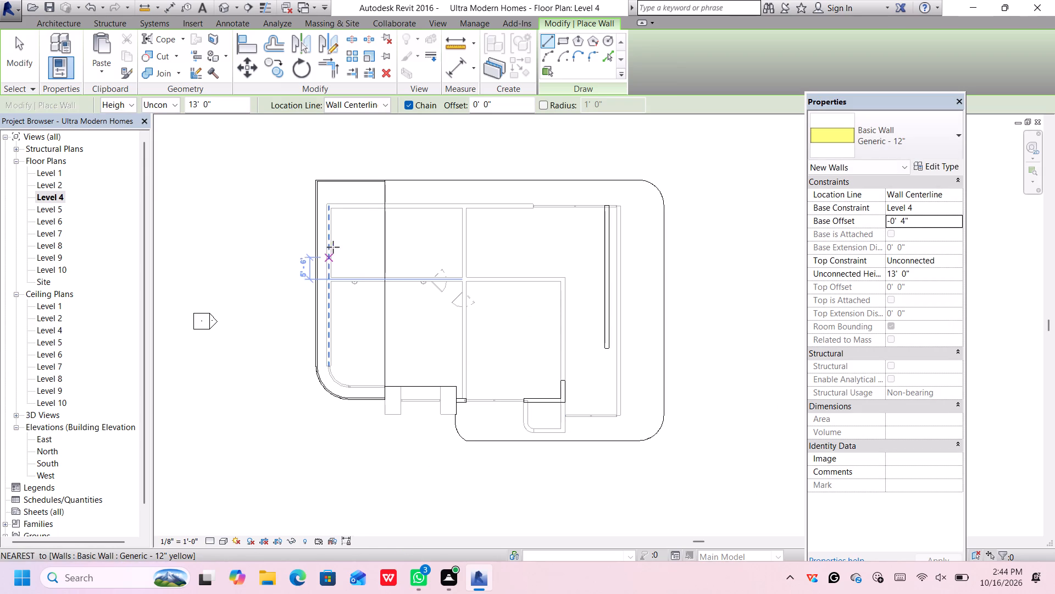
scroll(338, 215, up, 2)
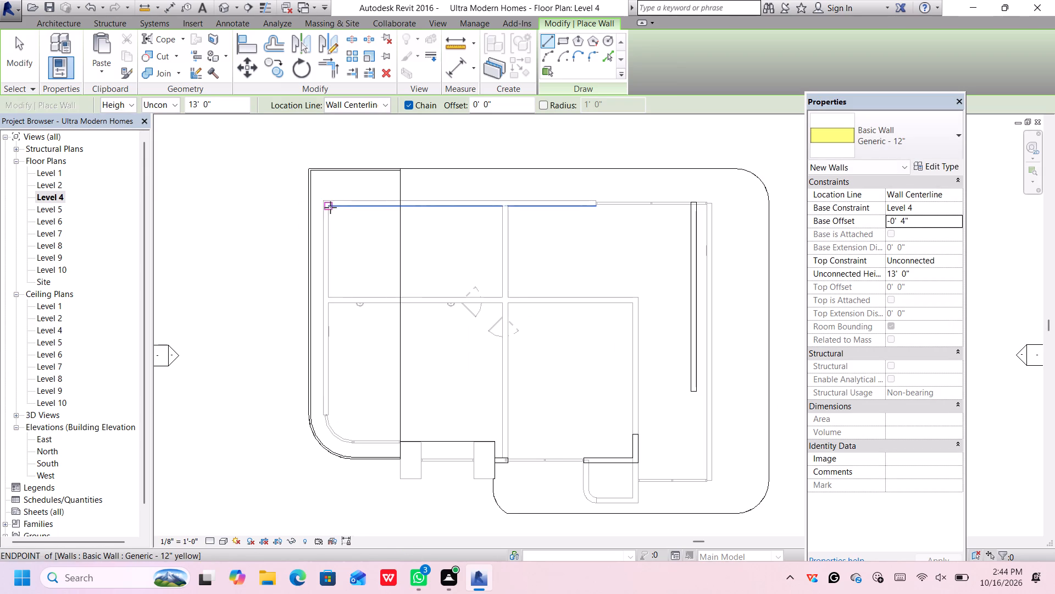
scroll(332, 207, up, 2)
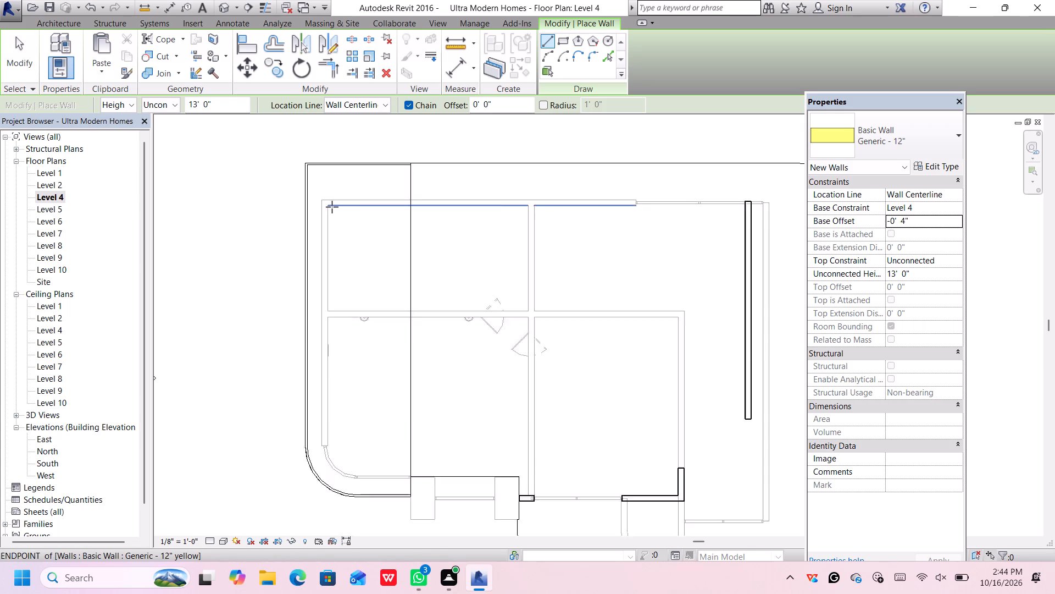
scroll(332, 207, up, 1)
click(323, 201)
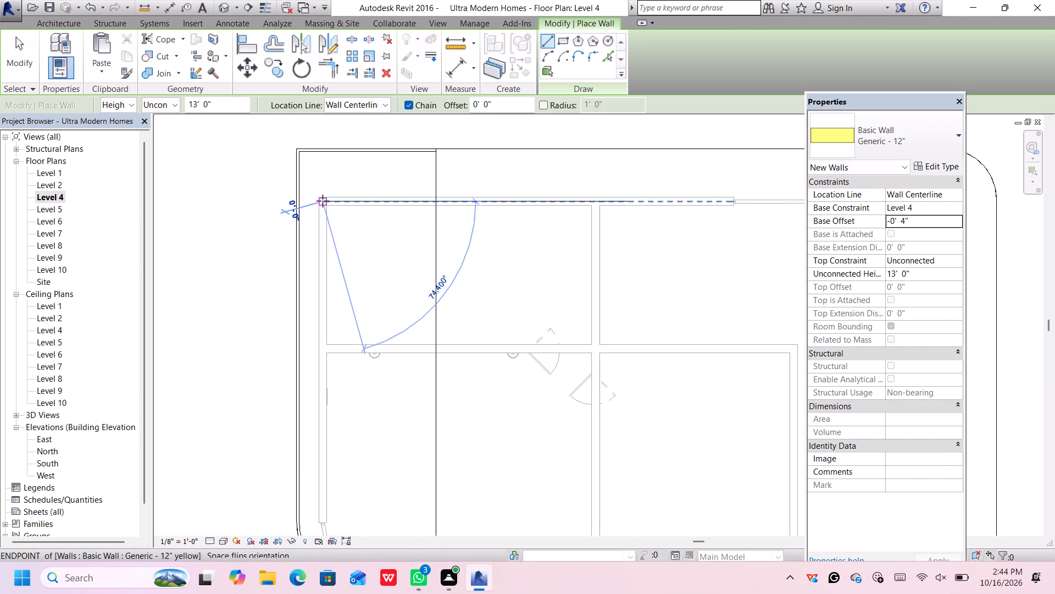
scroll(323, 258, down, 3)
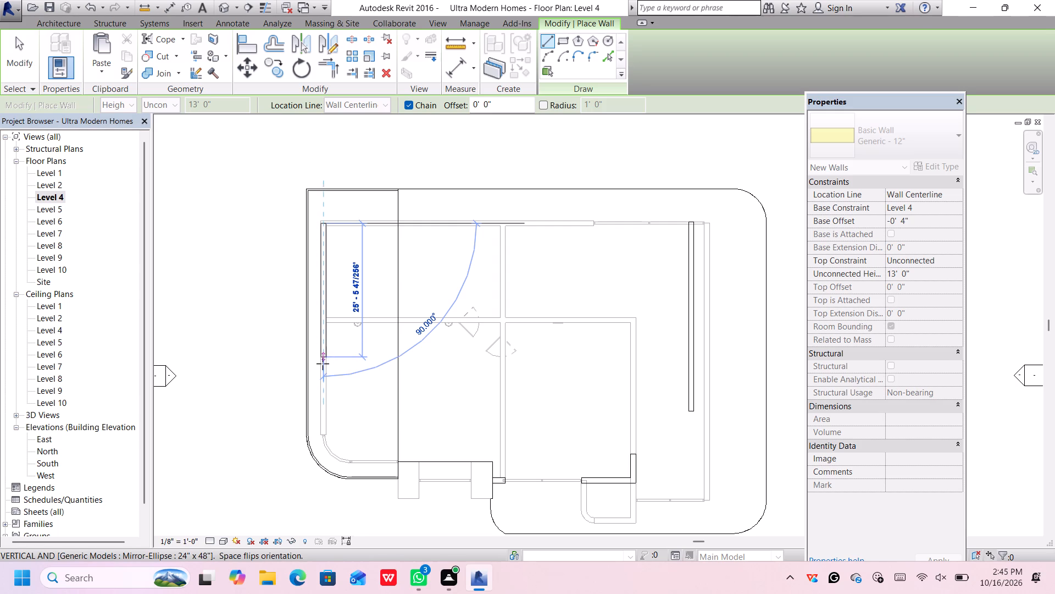
scroll(323, 364, up, 6)
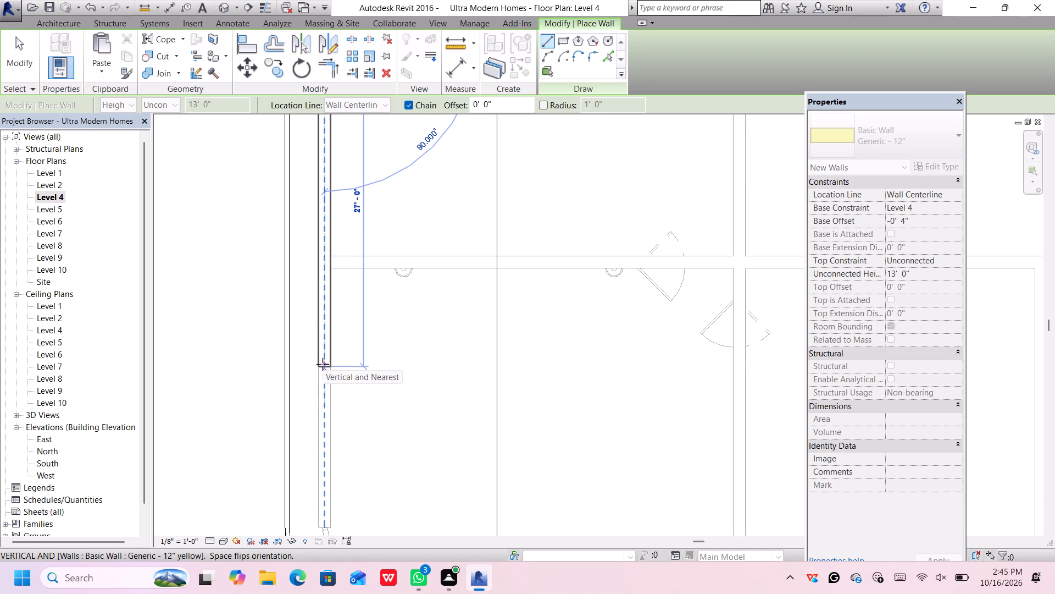
scroll(323, 364, up, 2)
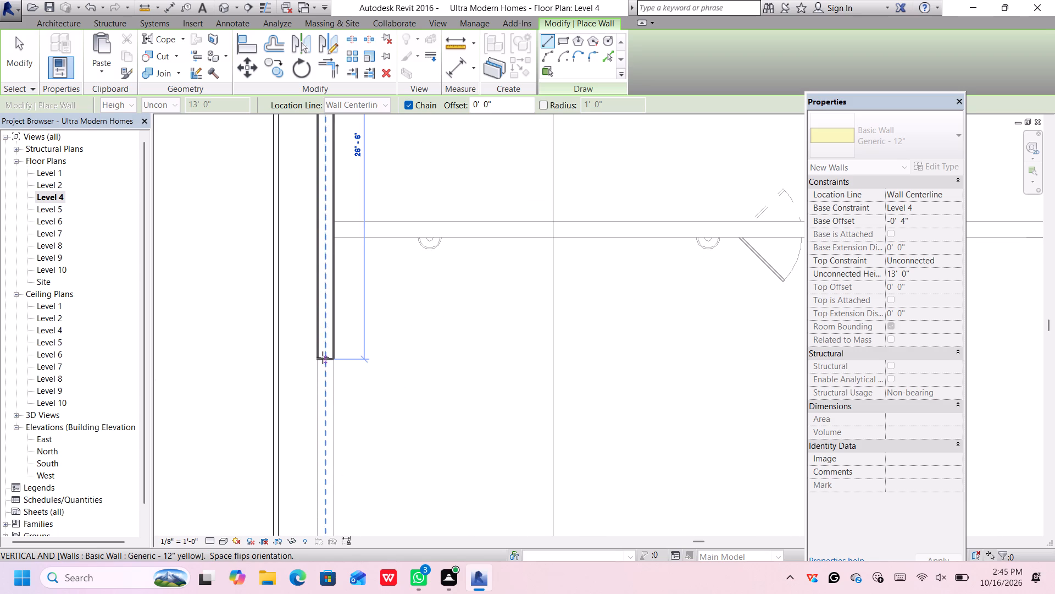
click(325, 350)
scroll(325, 350, down, 2)
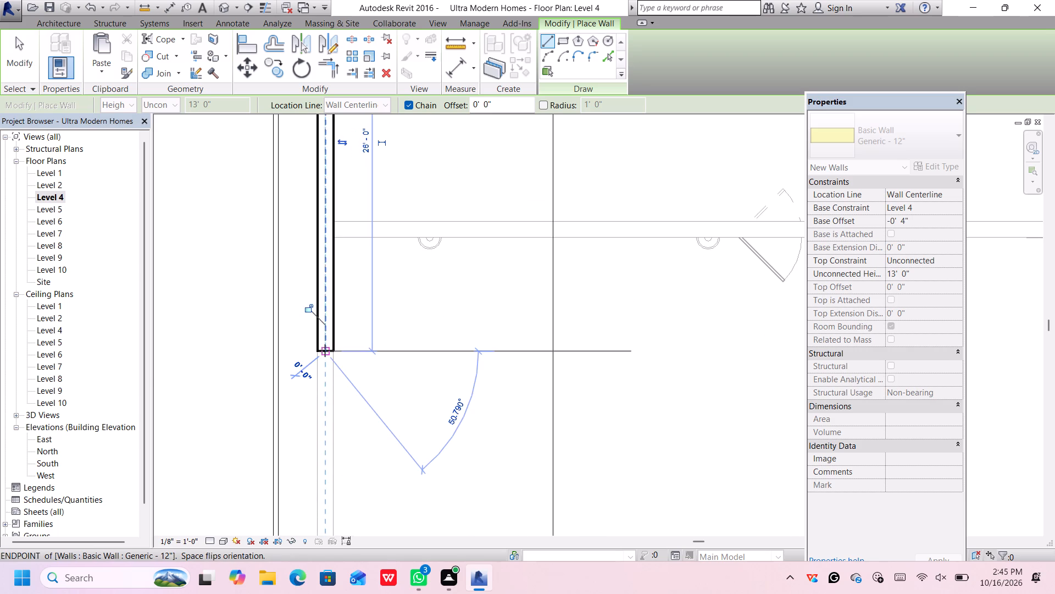
scroll(325, 350, down, 6)
key(Escape)
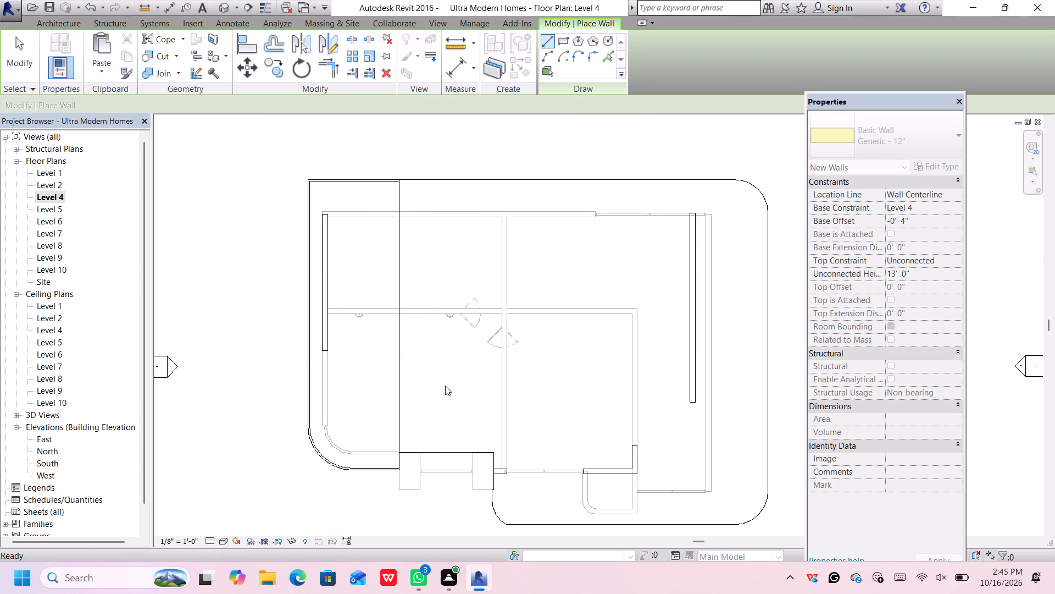
Draw a horizontal wall about 70'-7" long along the north side, from the northwest corner to the new east wall, and end the chain.
scroll(365, 218, up, 4)
scroll(365, 218, down, 1)
scroll(315, 215, up, 2)
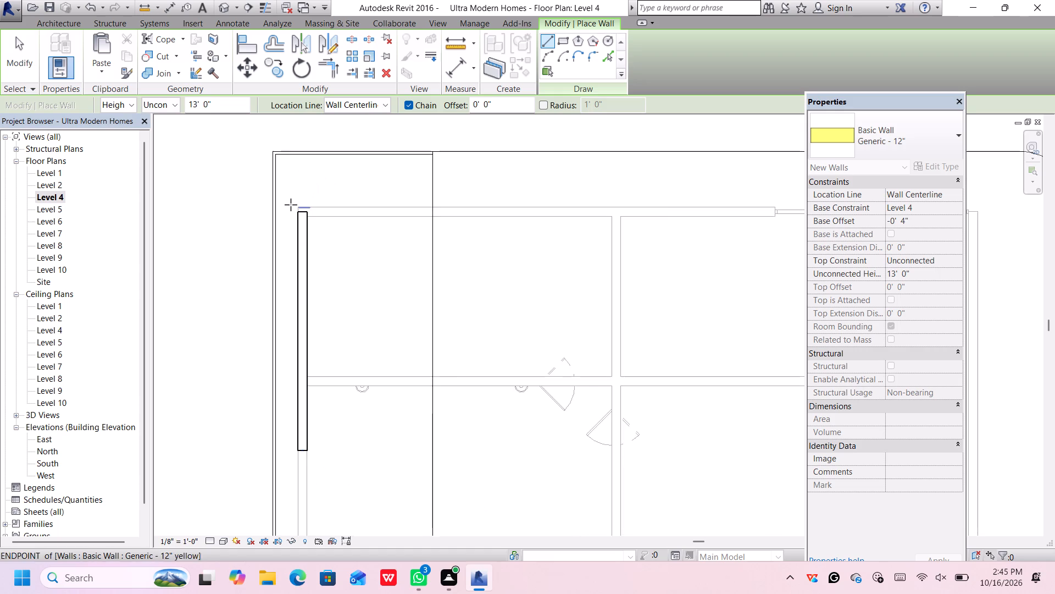
scroll(291, 205, up, 2)
click(307, 215)
scroll(400, 217, down, 2)
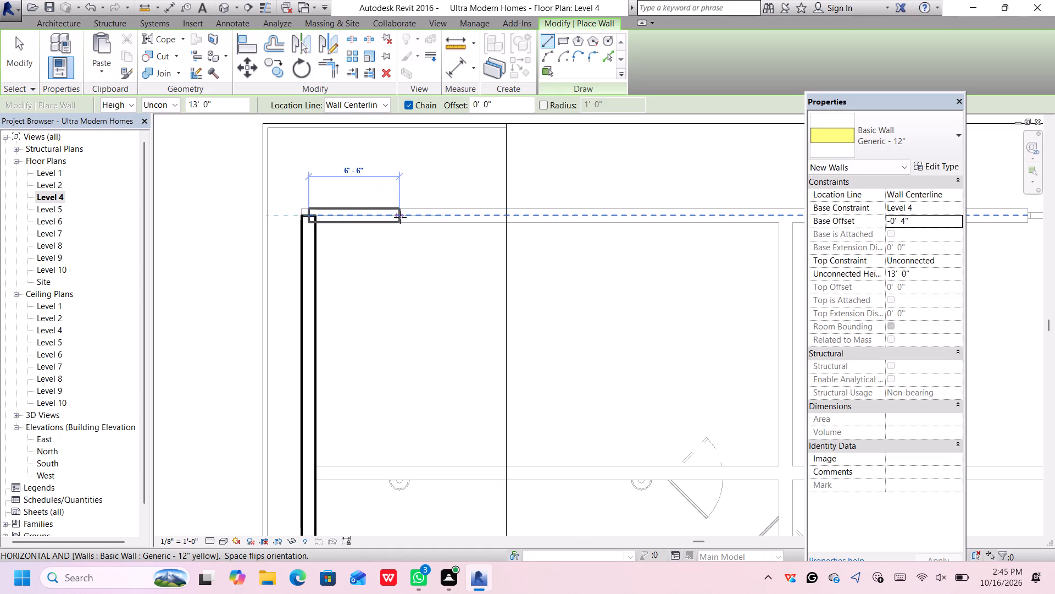
scroll(400, 217, down, 4)
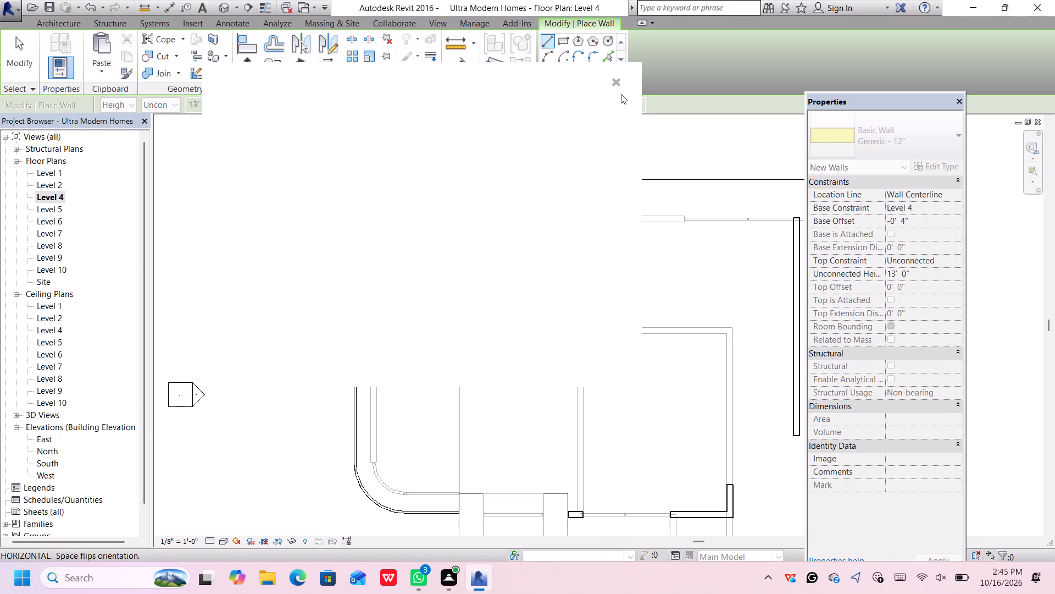
click(616, 83)
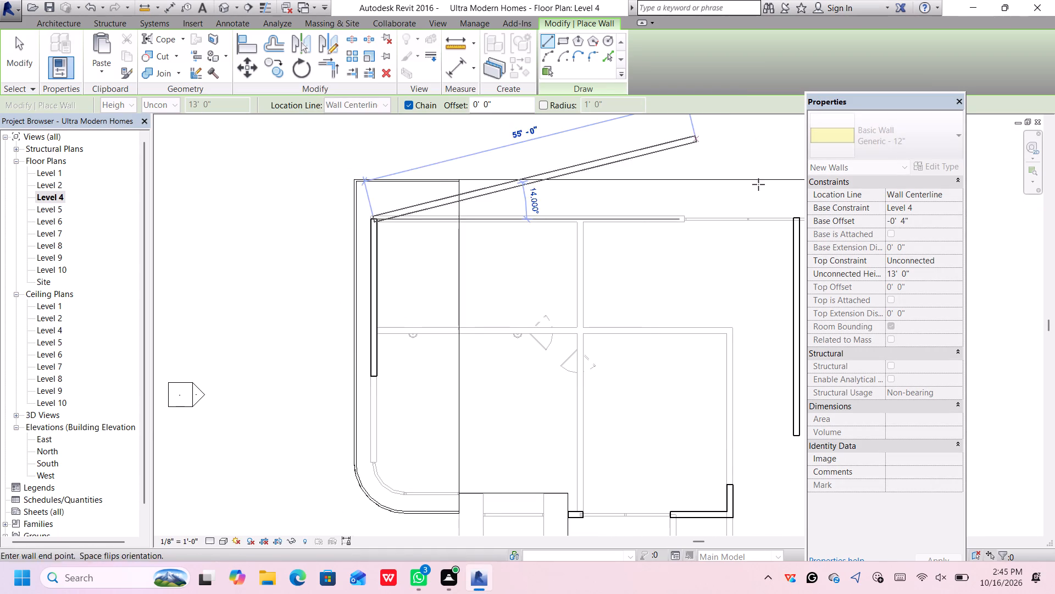
scroll(748, 205, down, 2)
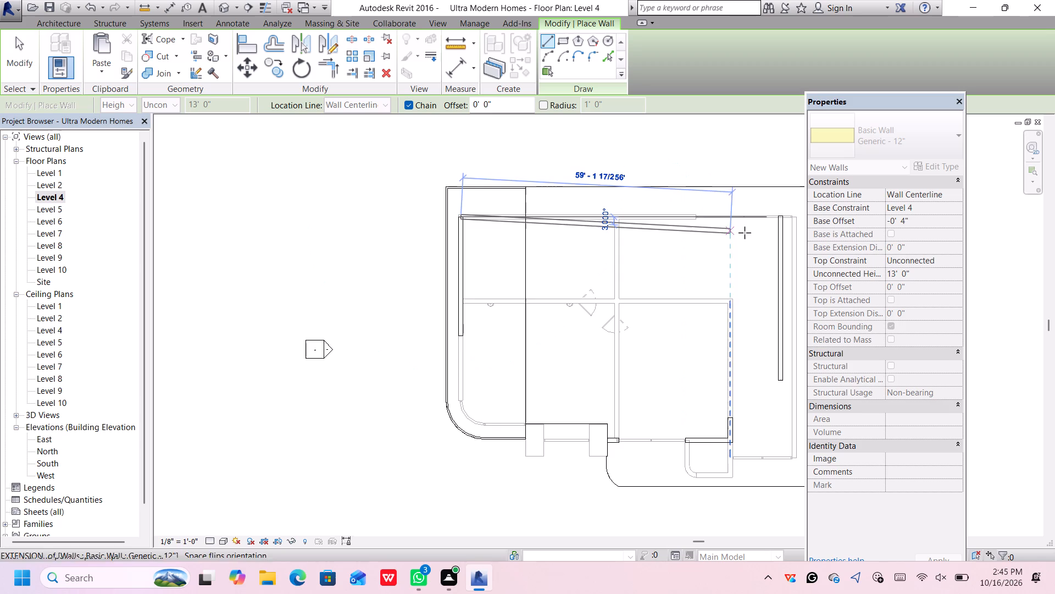
scroll(770, 218, up, 5)
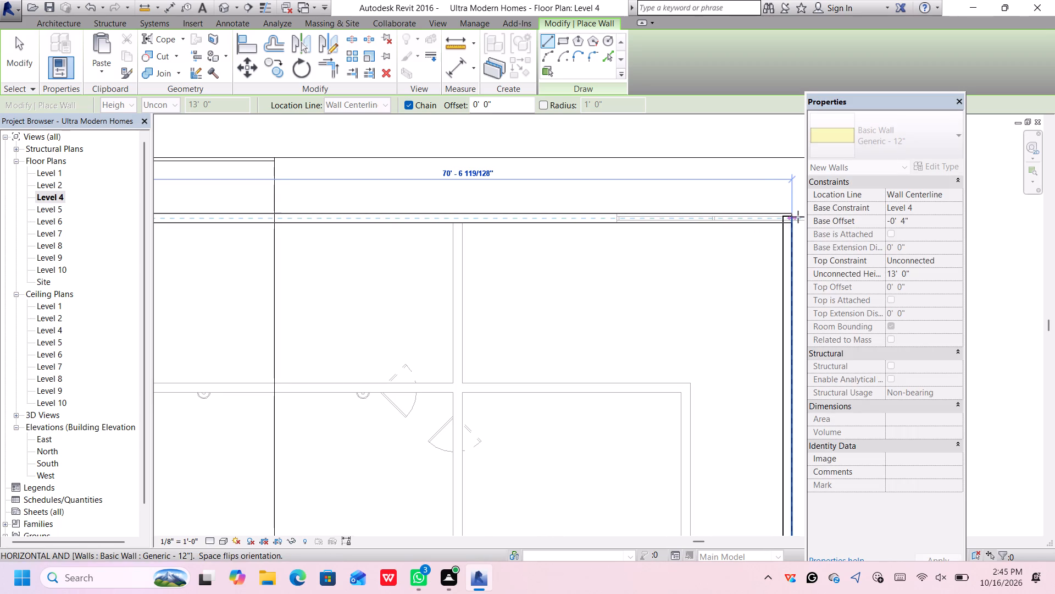
click(795, 217)
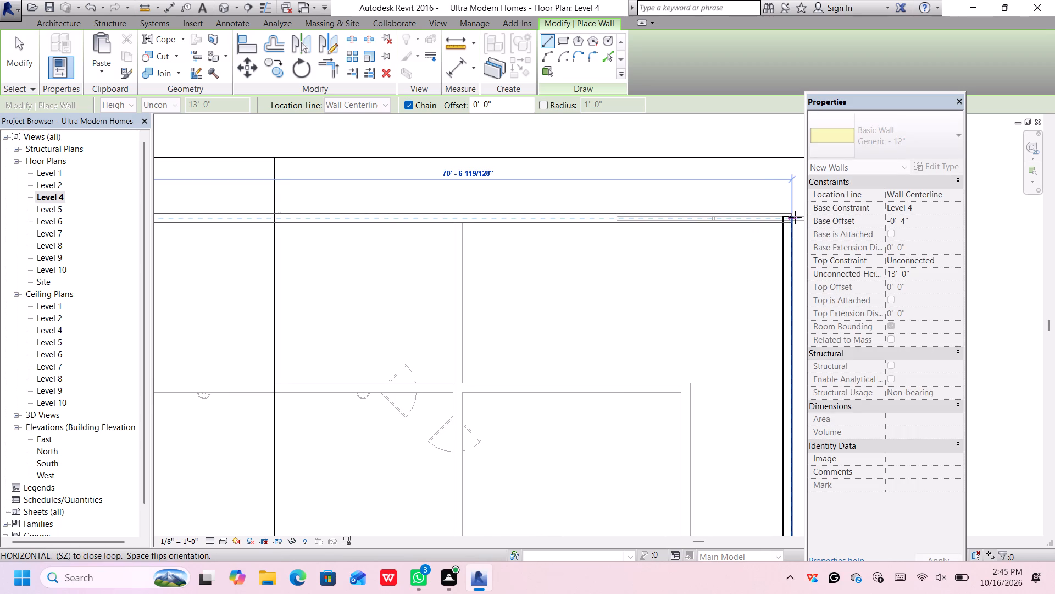
scroll(732, 210, down, 6)
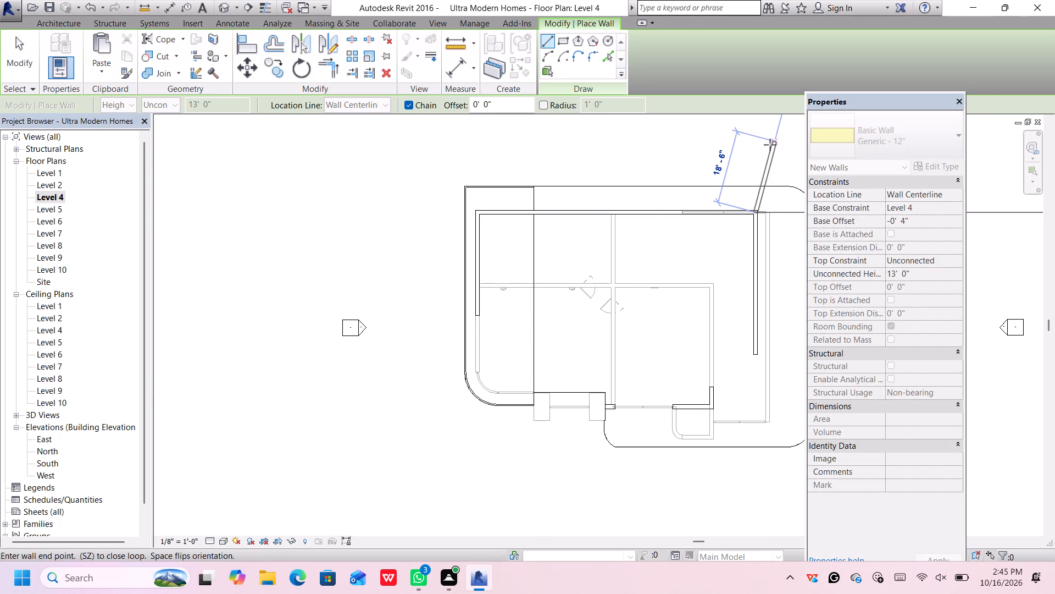
key(Escape)
Shorten the new east wall from its south end to 26'-0", level with the end of the new west wall.
middle_drag(768, 156, 683, 153)
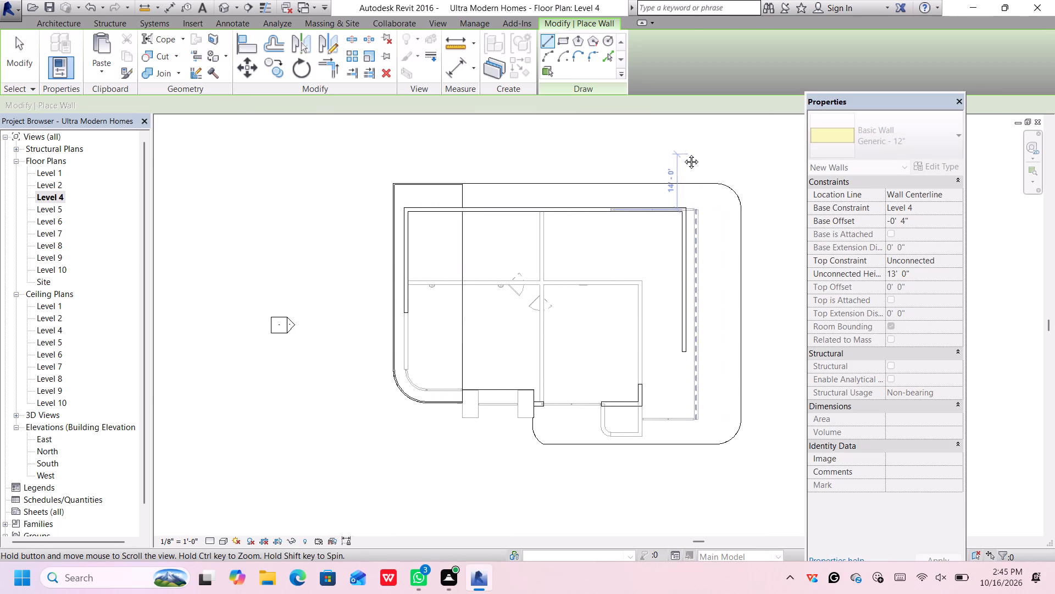
middle_drag(683, 153, 659, 148)
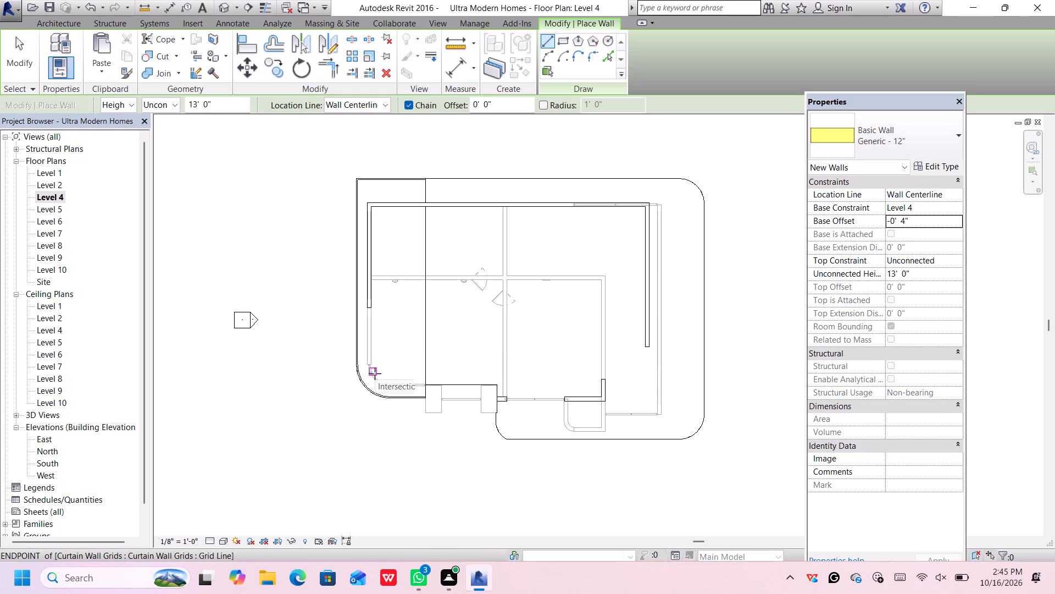
scroll(384, 377, up, 1)
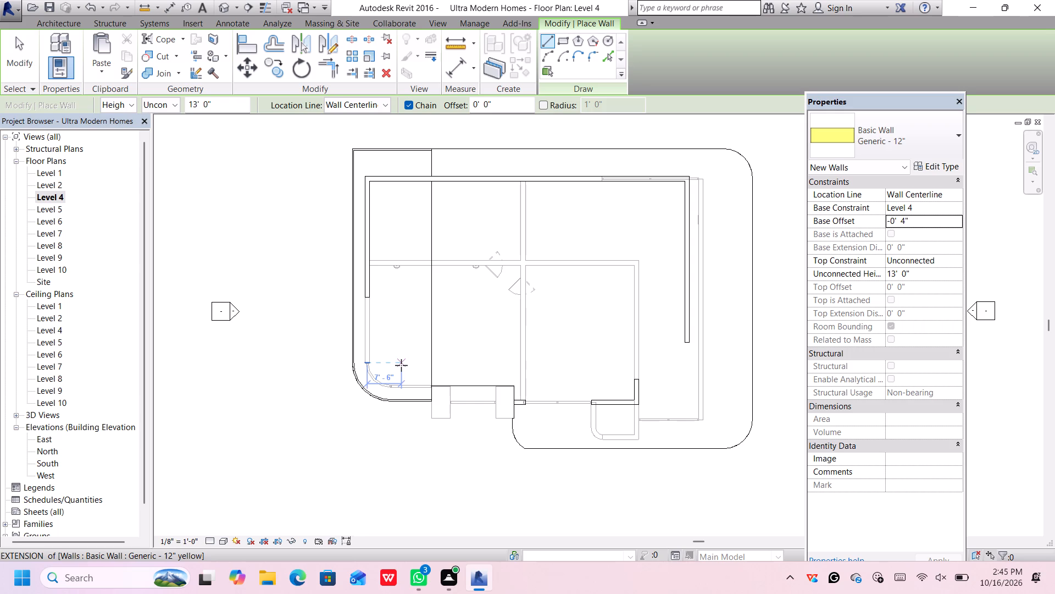
scroll(401, 365, up, 3)
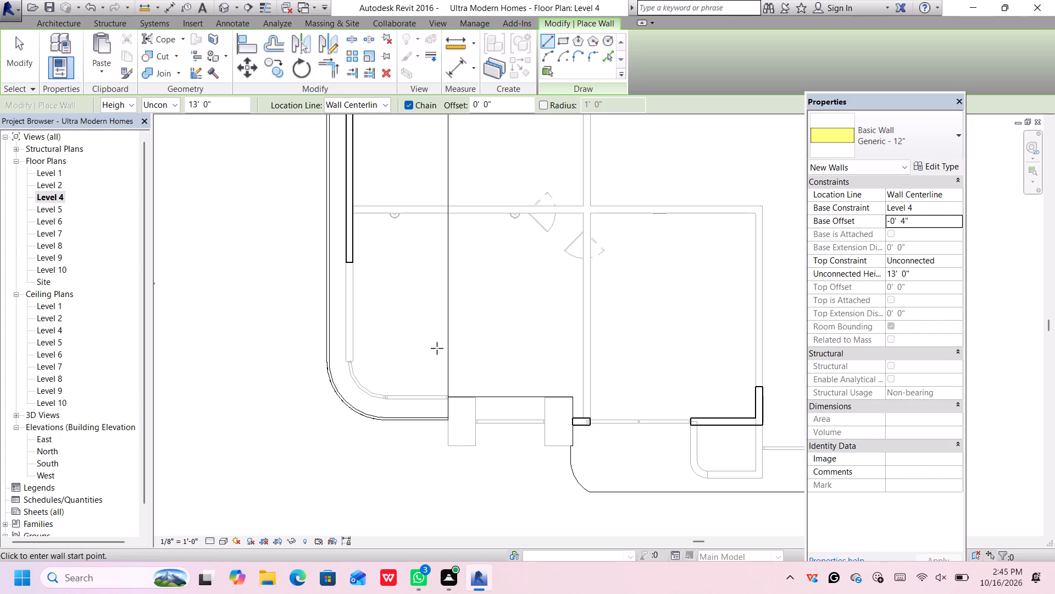
scroll(436, 348, down, 4)
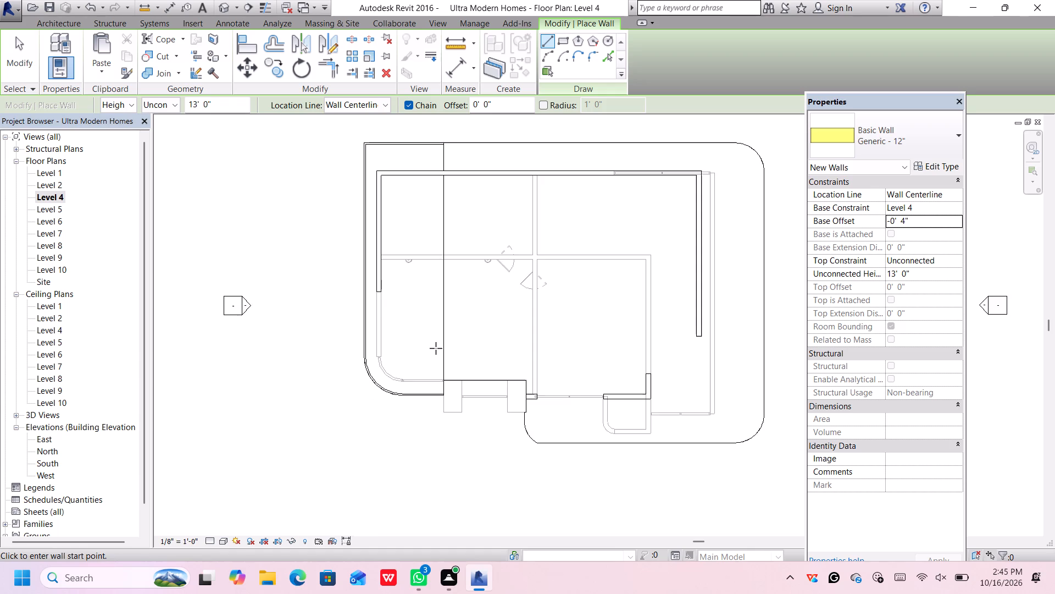
scroll(701, 342, up, 3)
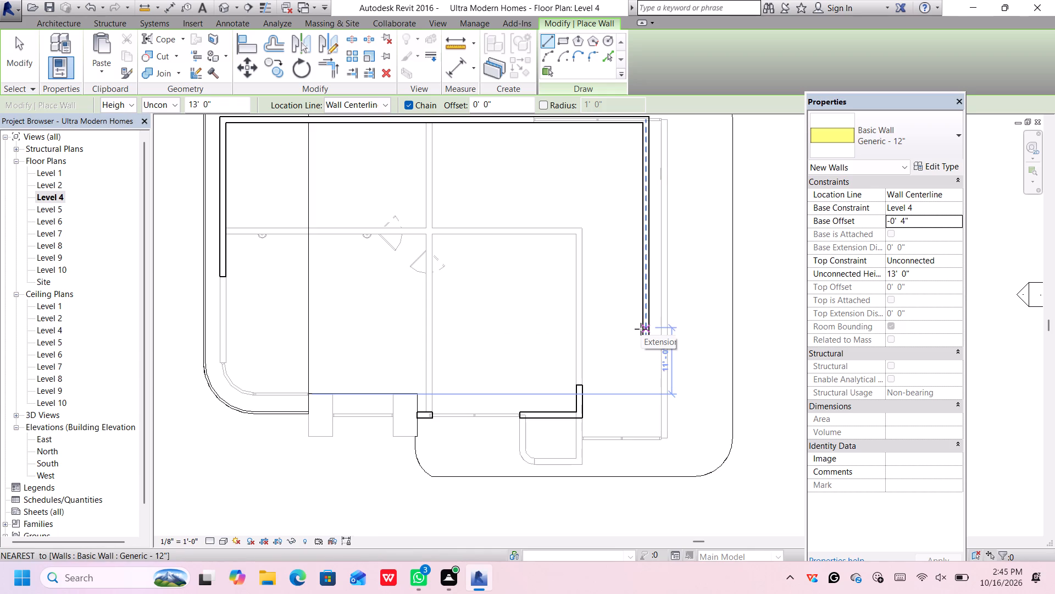
key(Escape)
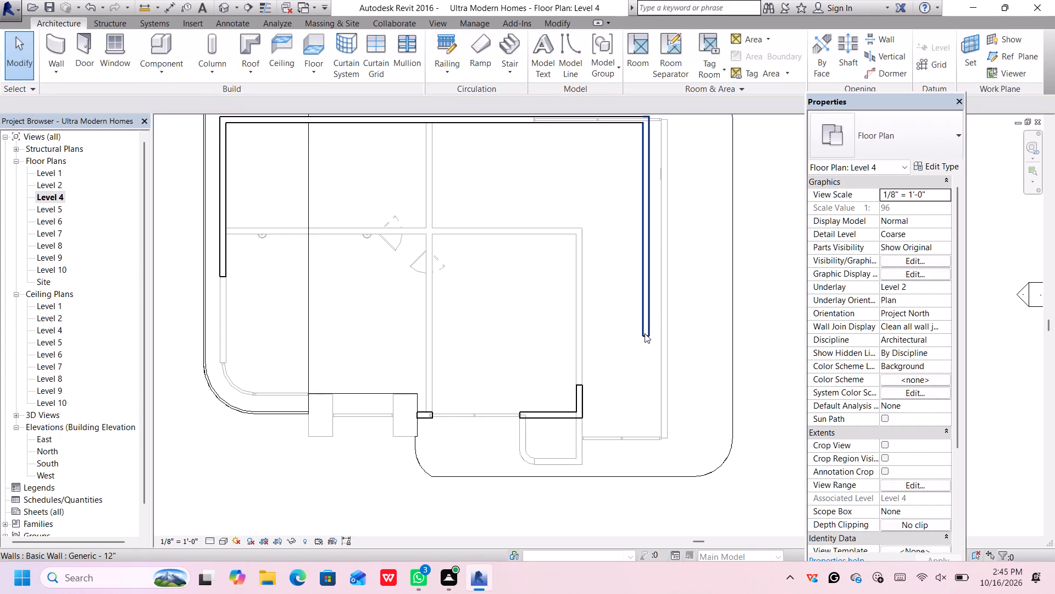
click(645, 333)
drag(645, 334, 644, 276)
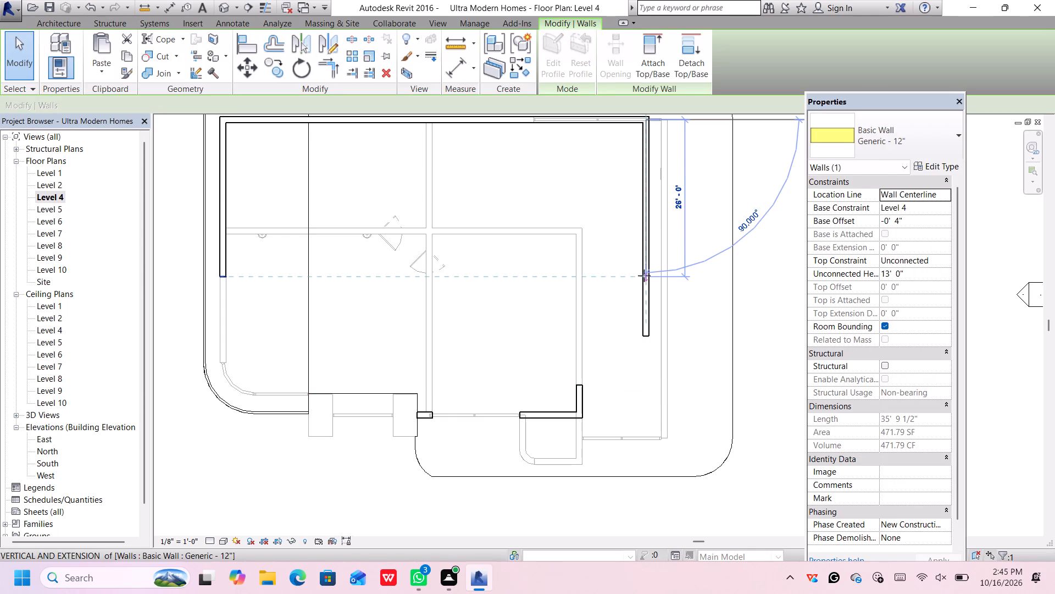
drag(644, 276, 644, 272)
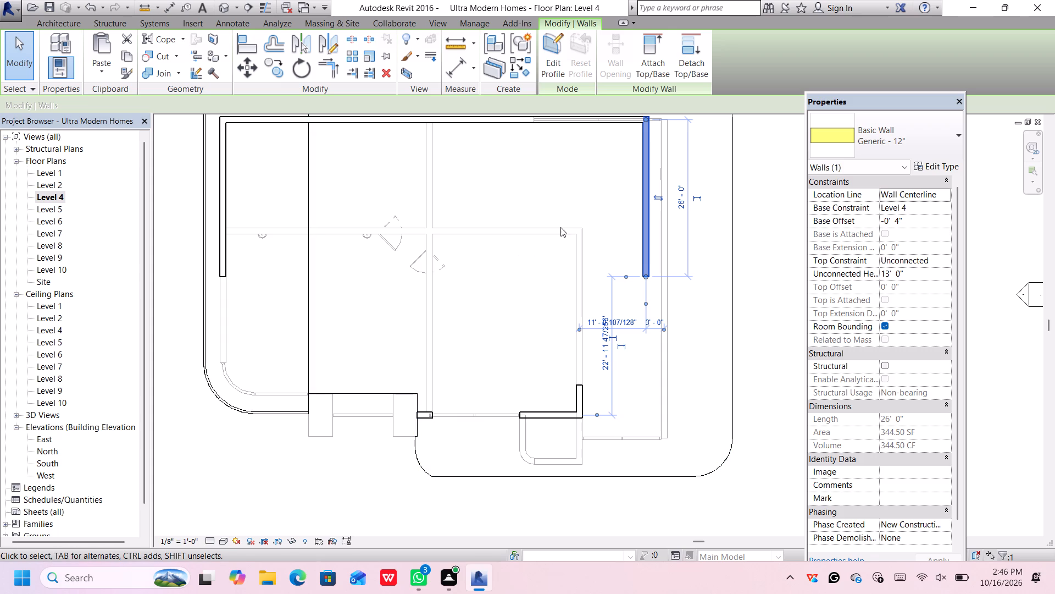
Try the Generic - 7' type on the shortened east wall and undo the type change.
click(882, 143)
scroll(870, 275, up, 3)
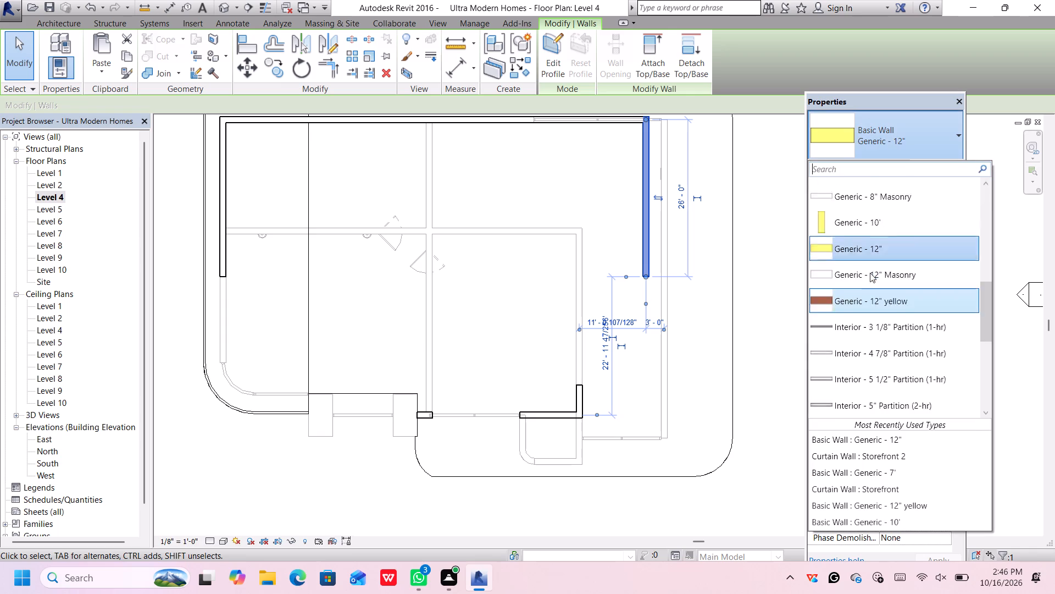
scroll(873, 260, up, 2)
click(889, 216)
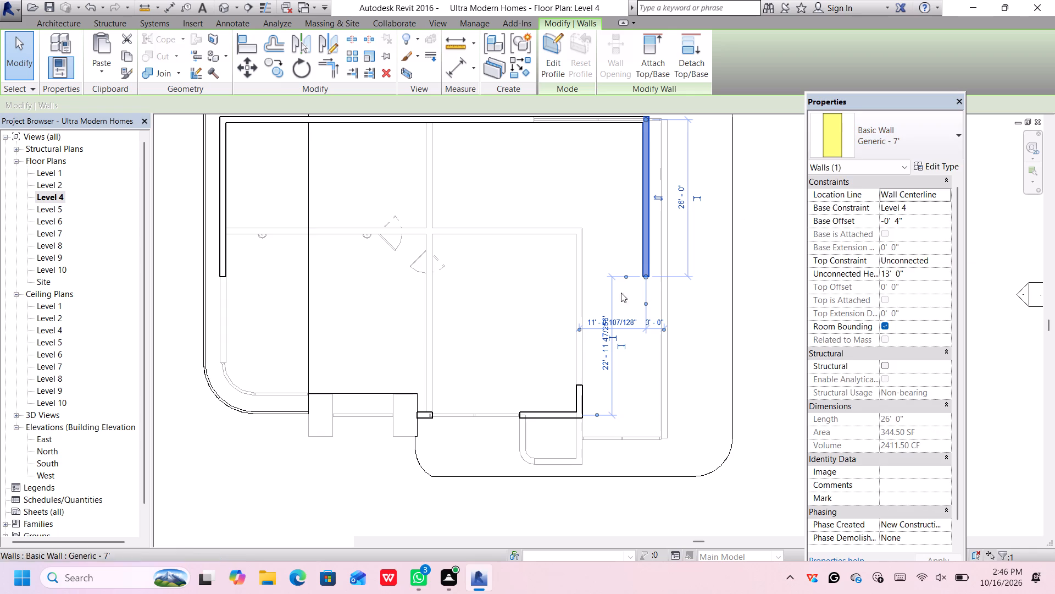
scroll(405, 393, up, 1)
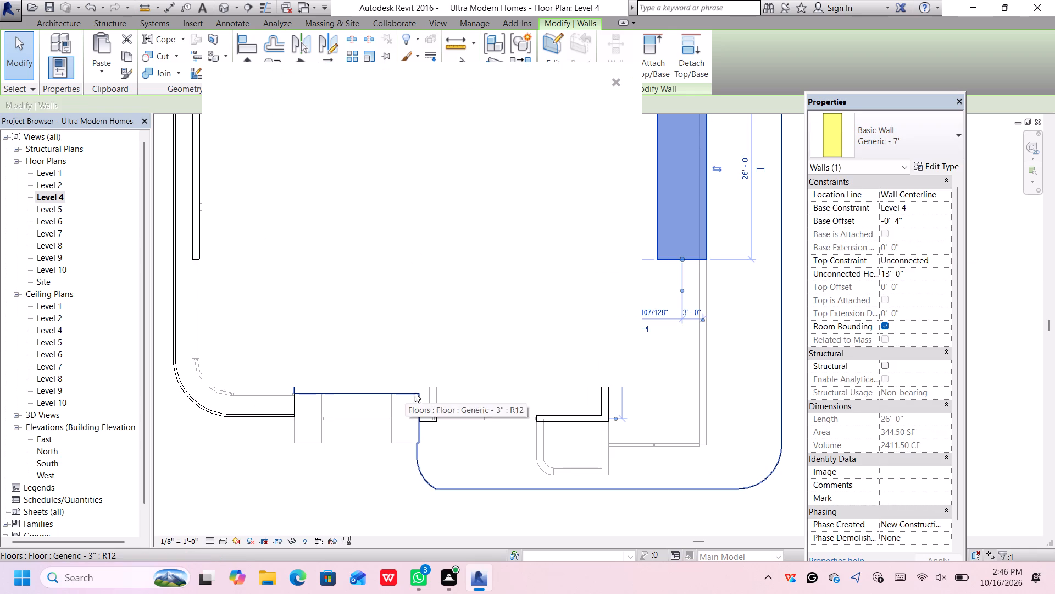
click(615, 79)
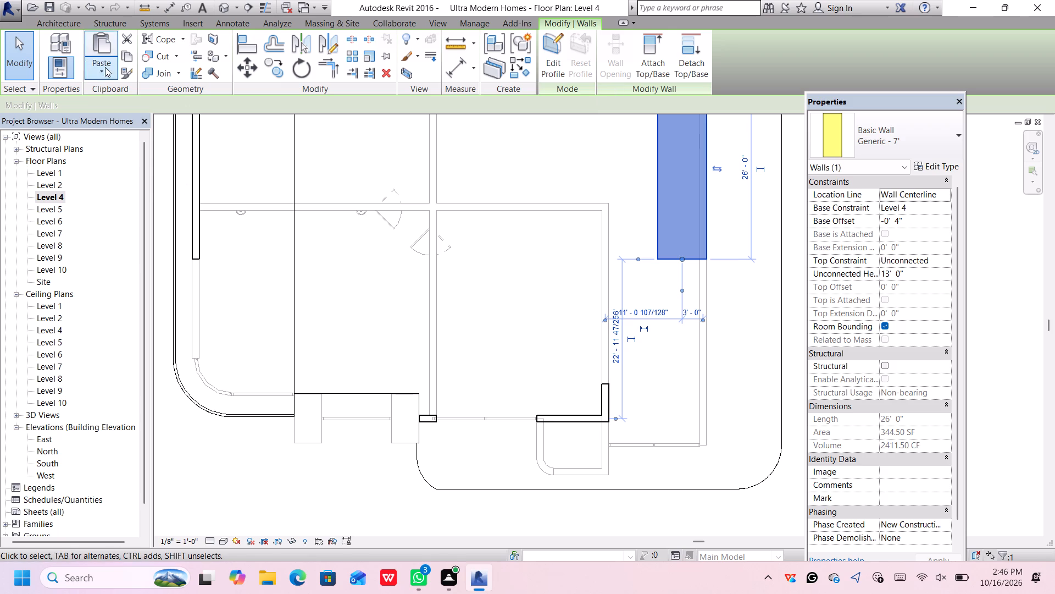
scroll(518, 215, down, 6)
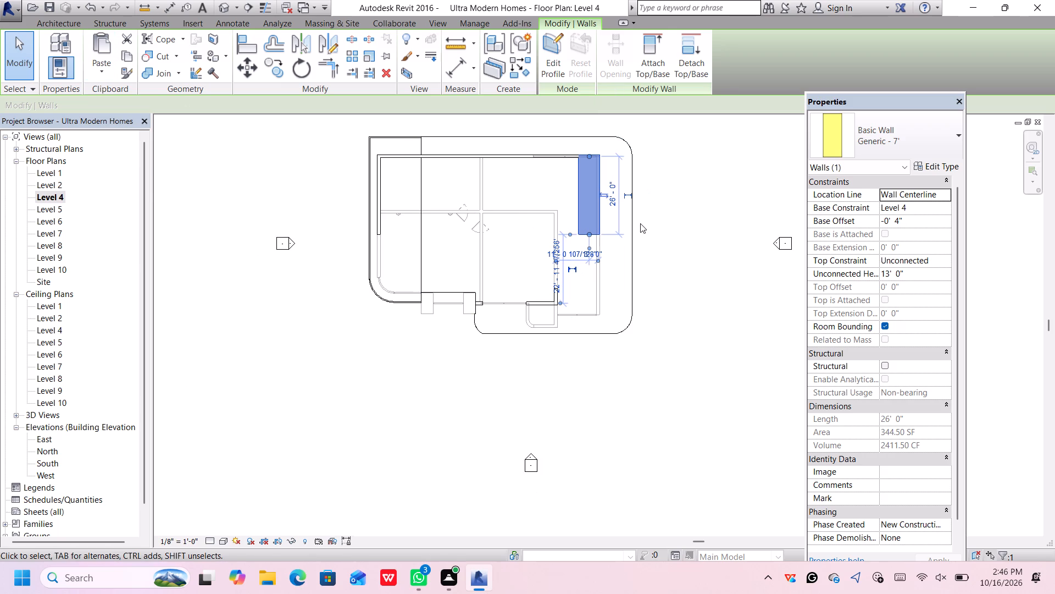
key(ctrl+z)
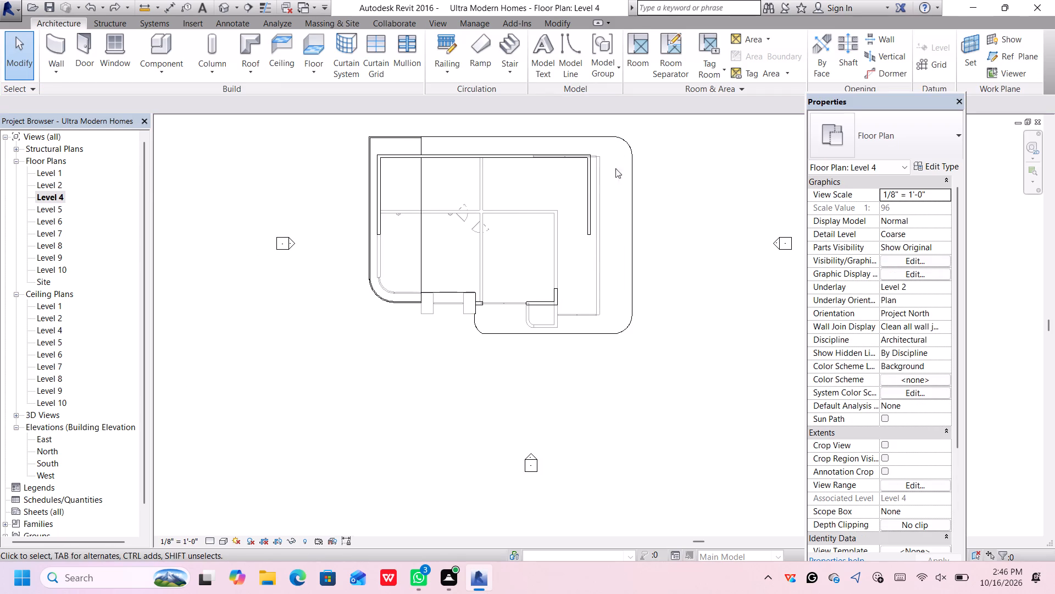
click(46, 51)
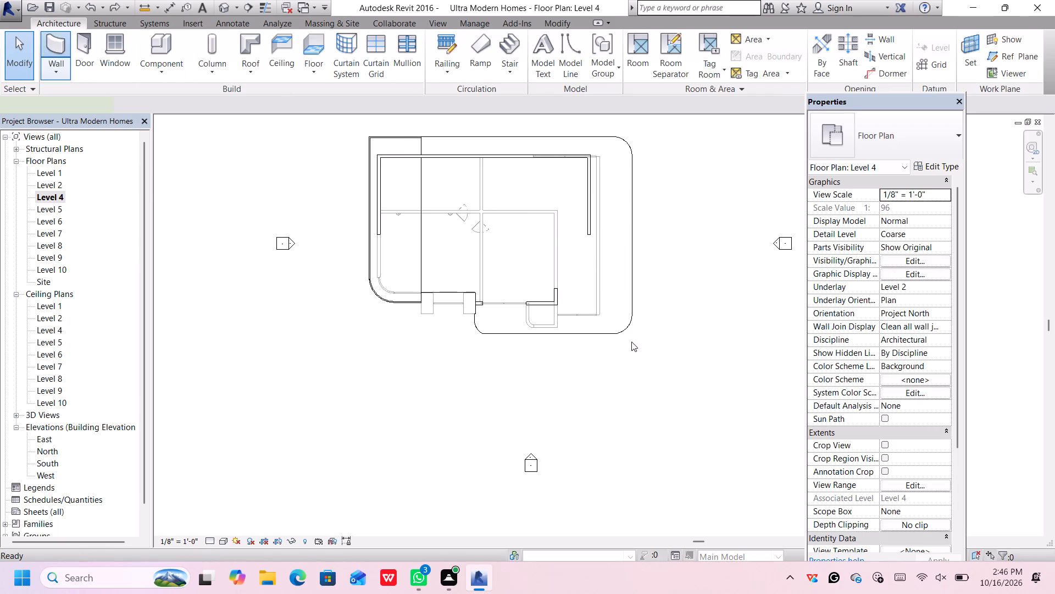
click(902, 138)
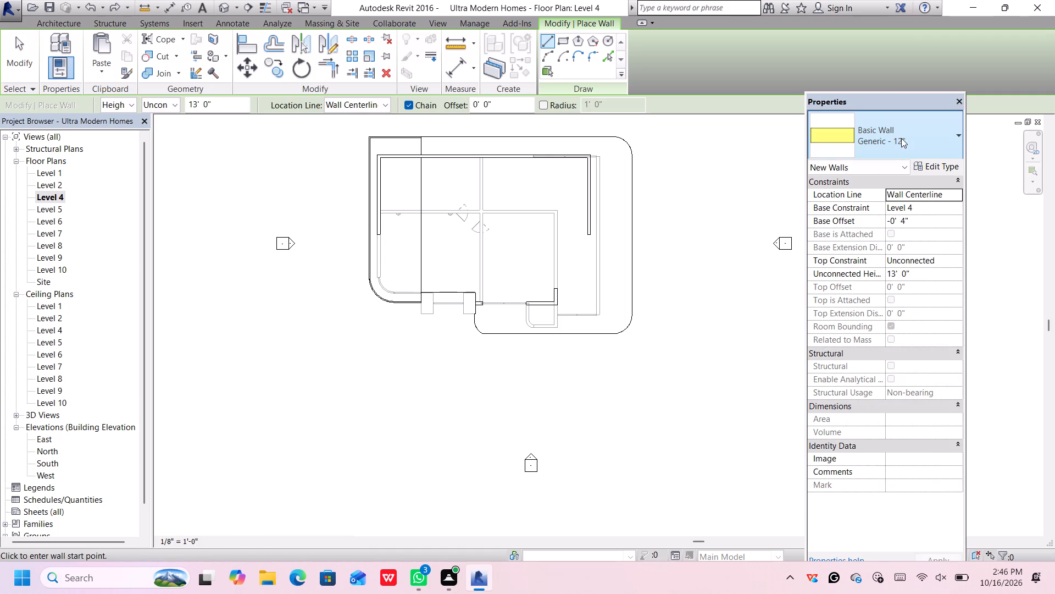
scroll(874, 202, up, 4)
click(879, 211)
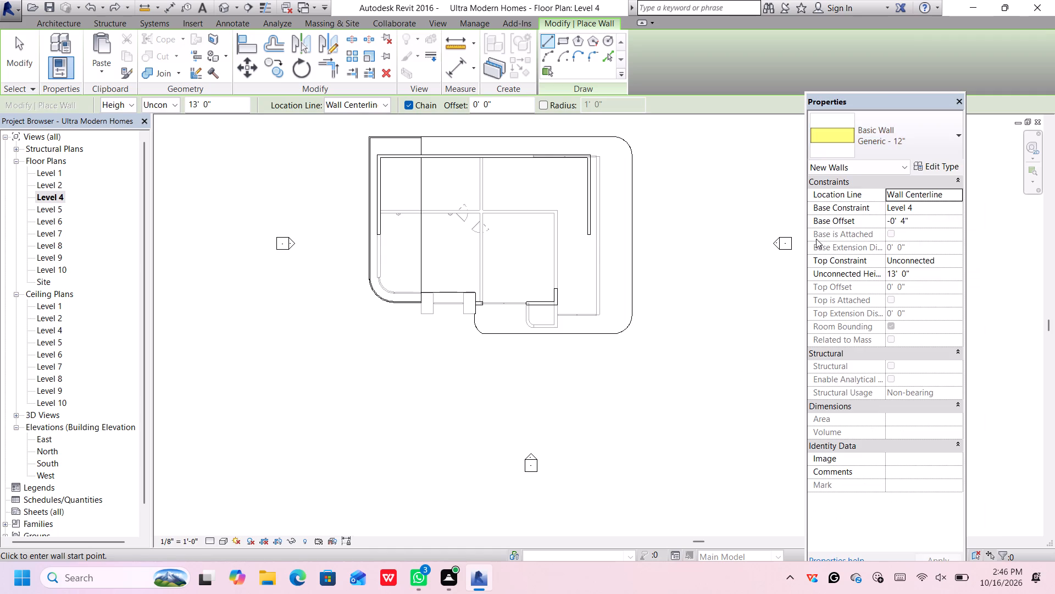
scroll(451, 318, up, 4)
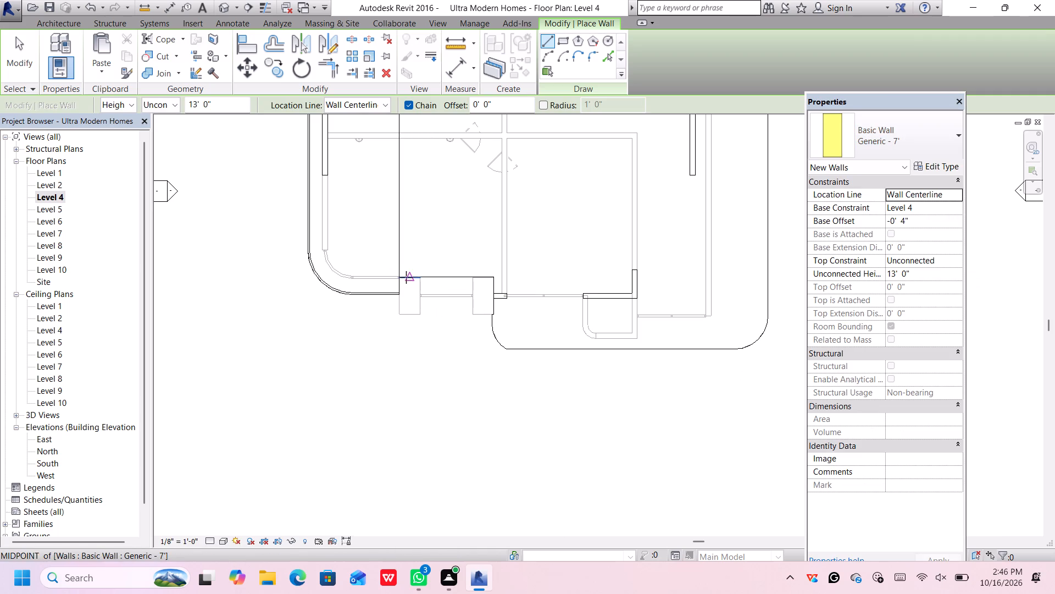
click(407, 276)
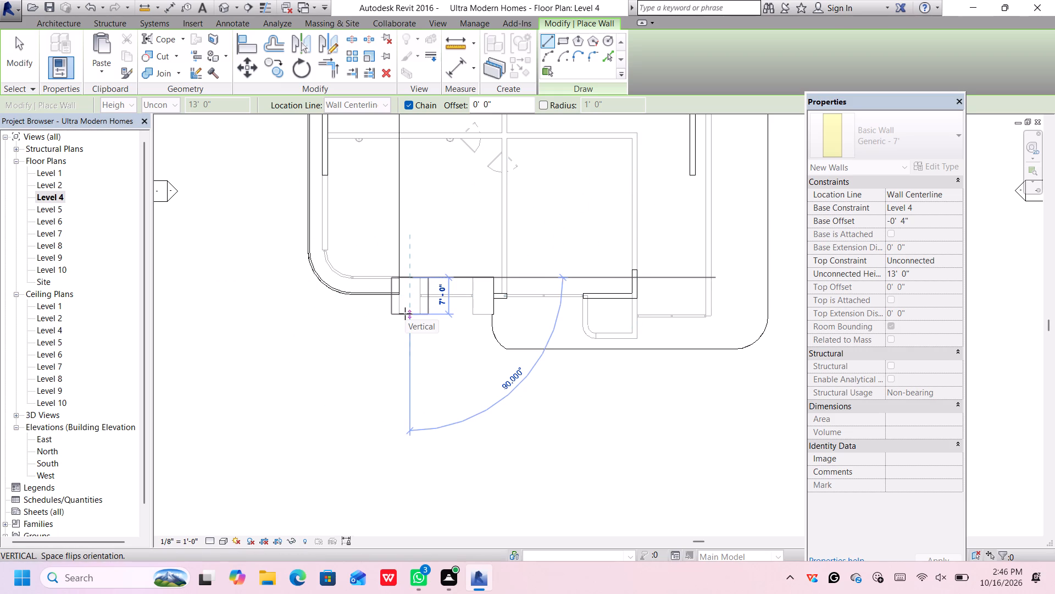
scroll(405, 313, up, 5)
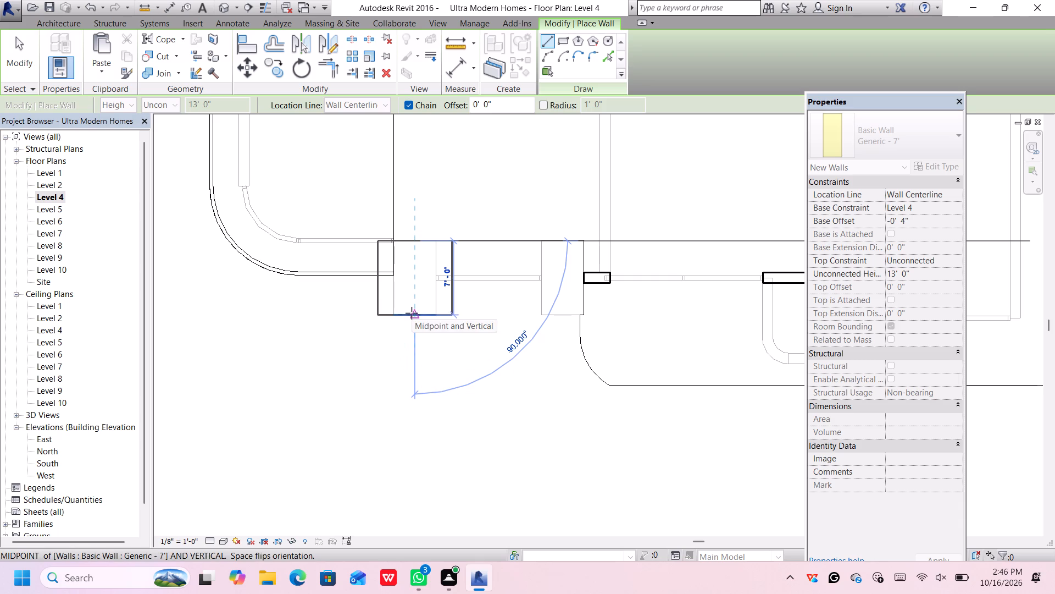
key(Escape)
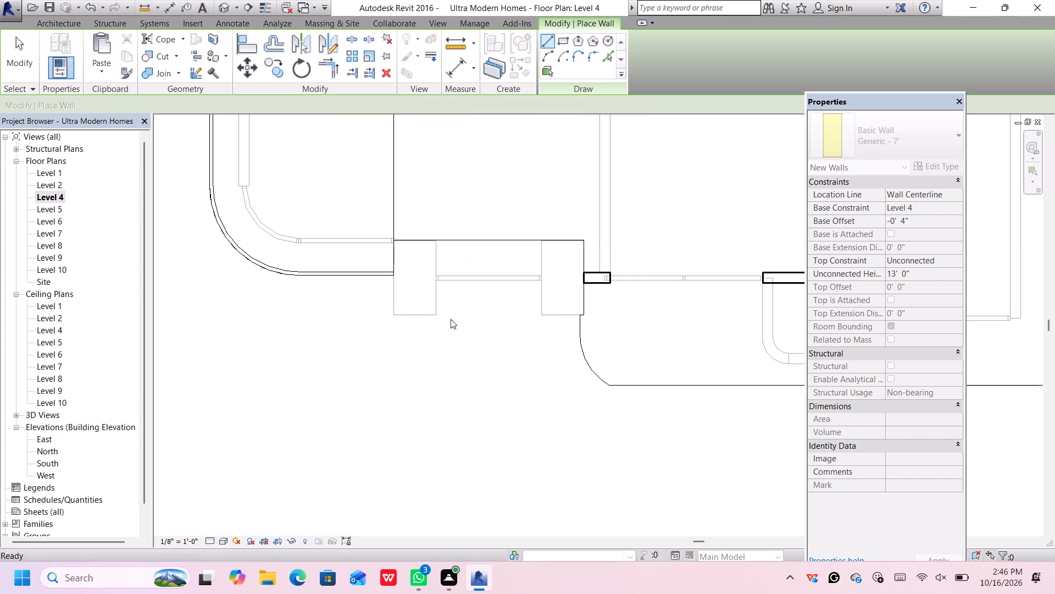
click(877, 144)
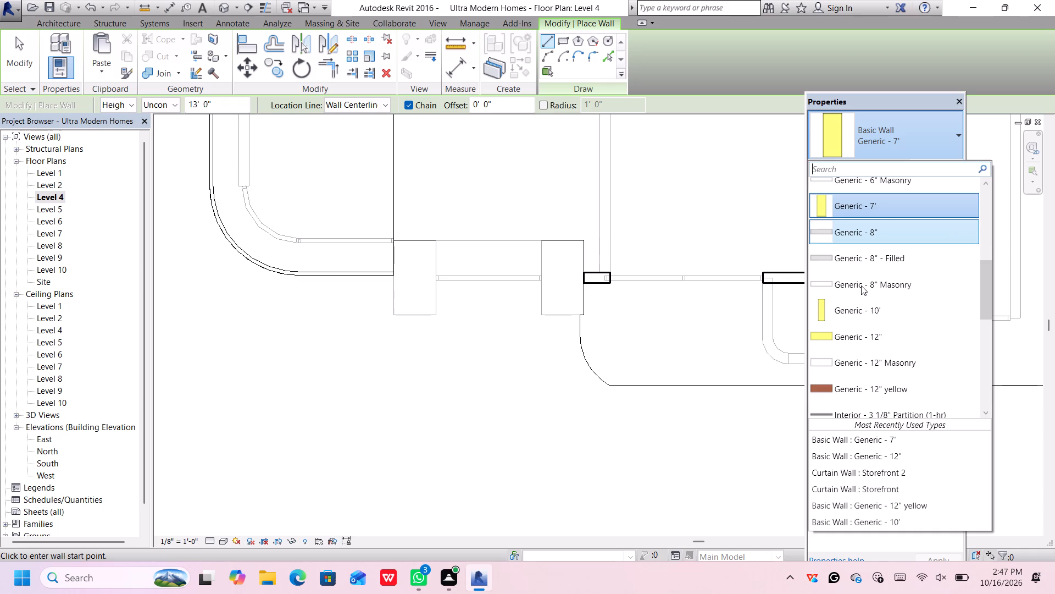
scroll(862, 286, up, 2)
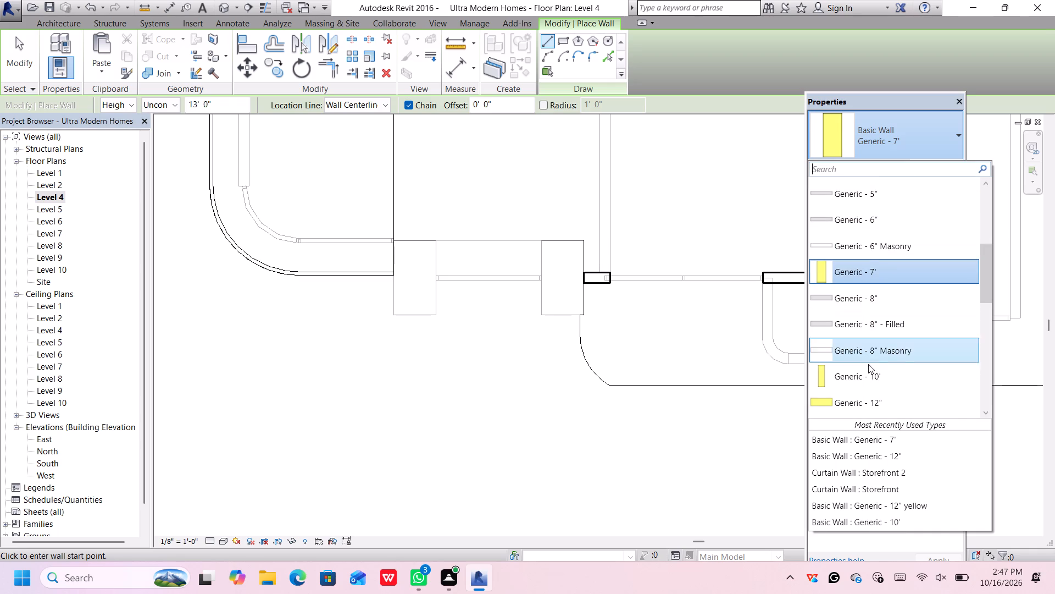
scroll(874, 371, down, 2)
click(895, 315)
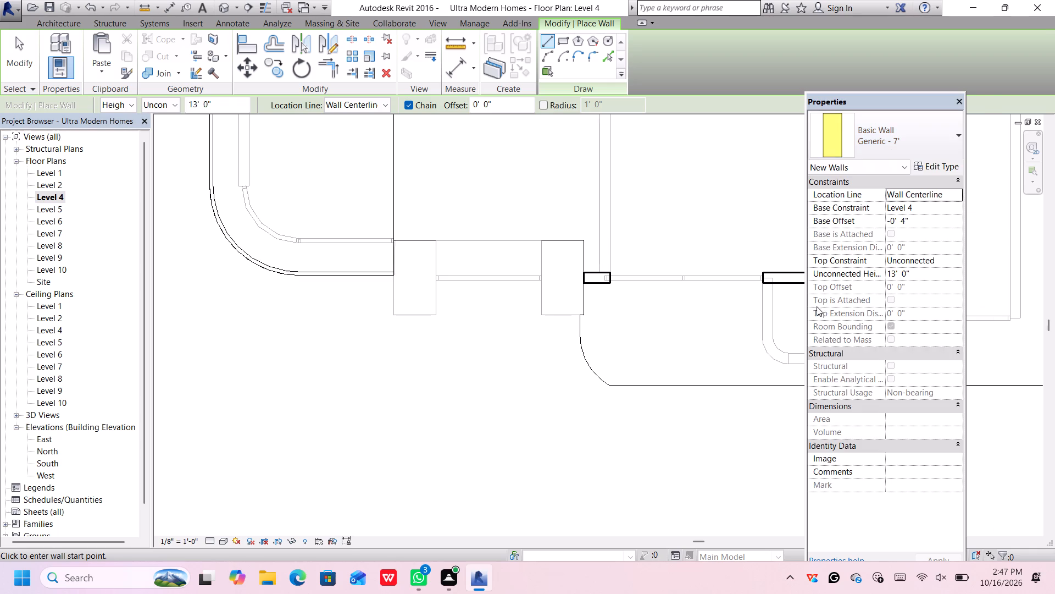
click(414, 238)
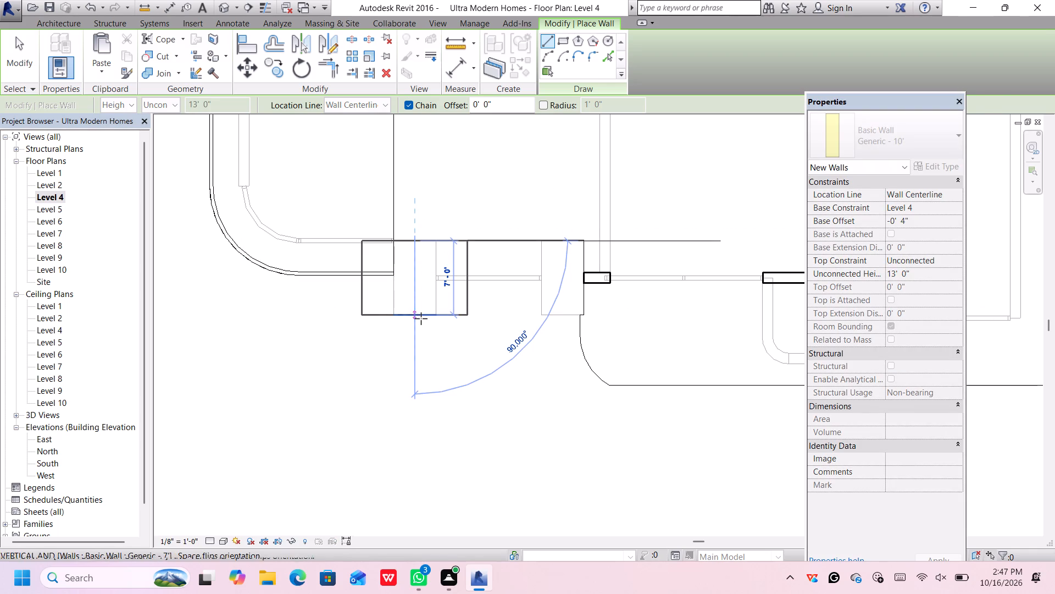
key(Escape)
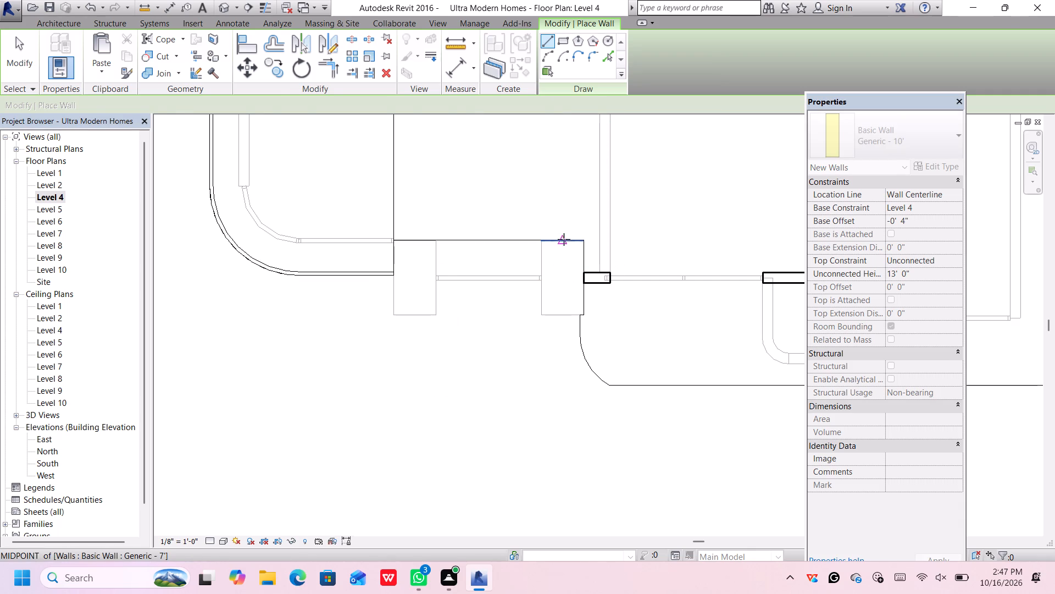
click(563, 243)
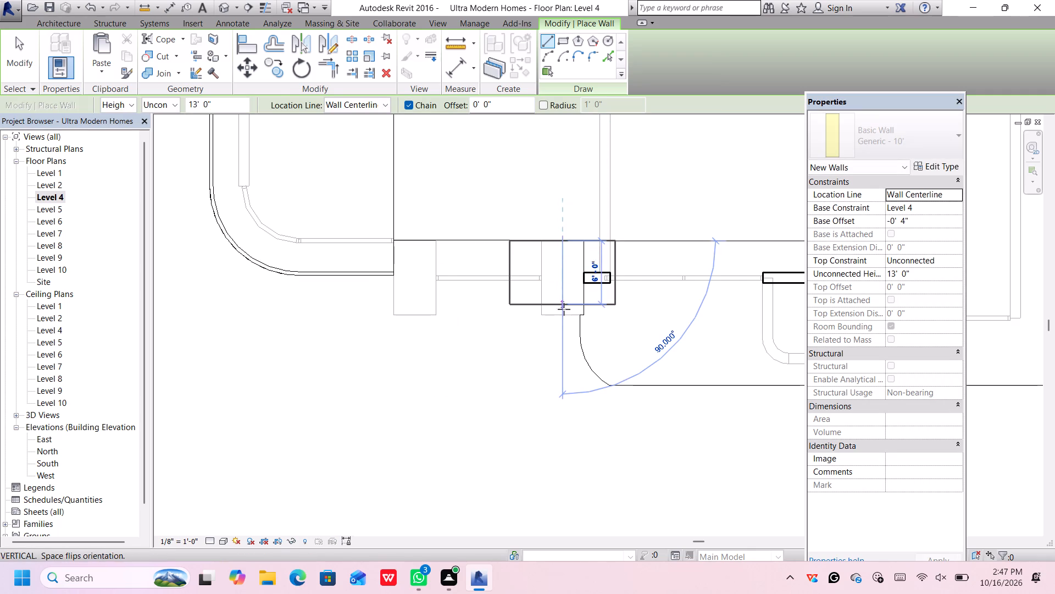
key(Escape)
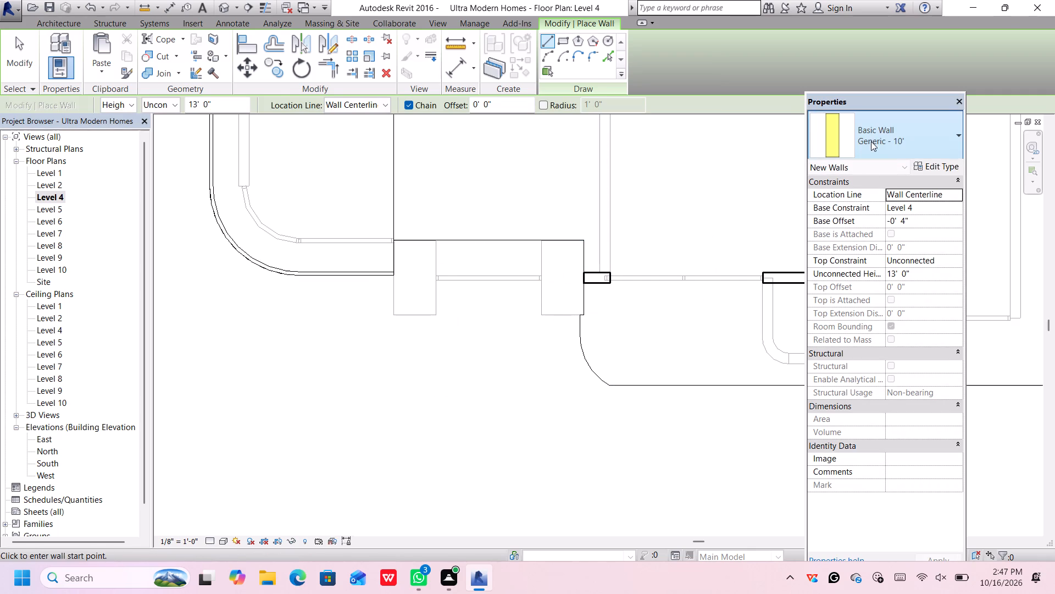
Draw a vertical Generic - 7' wall 7'-0" long over the eastern of the two south-side piers, between its edge midpoints, and end the chain.
click(871, 141)
scroll(859, 214, up, 2)
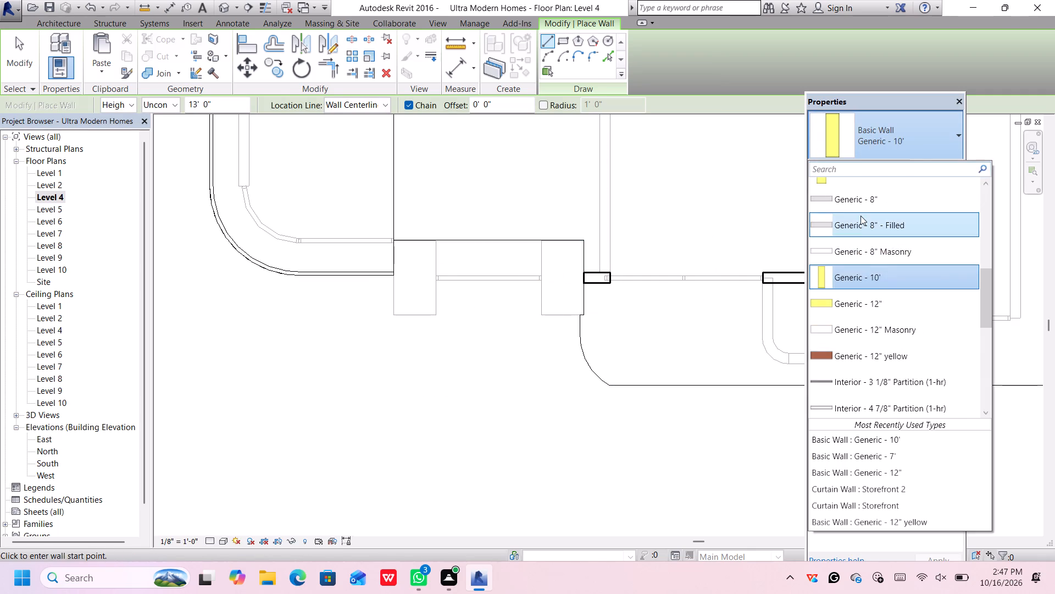
scroll(860, 222, up, 7)
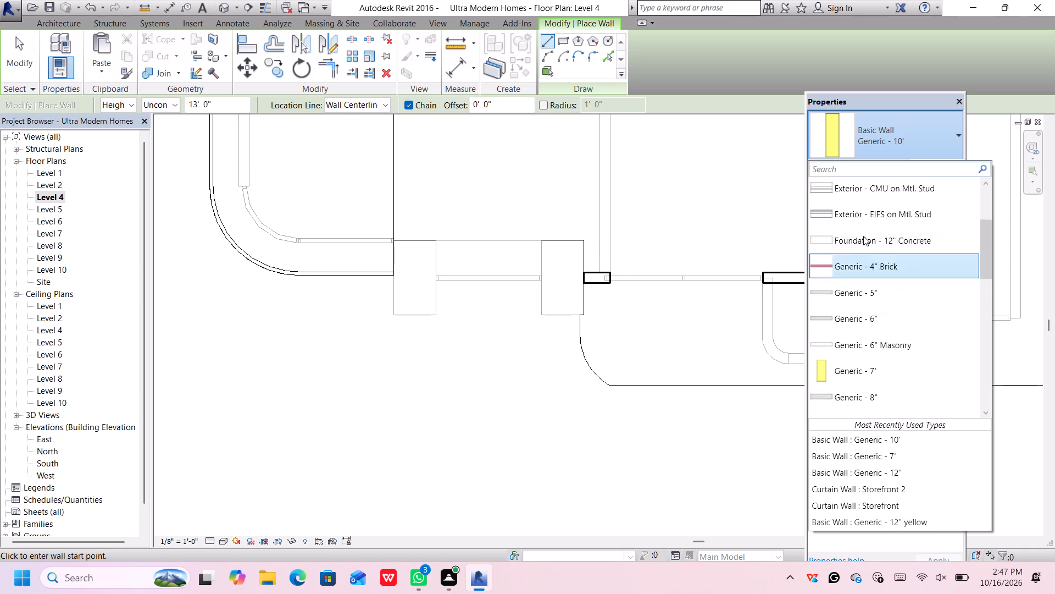
scroll(863, 236, up, 1)
scroll(863, 236, down, 5)
click(863, 269)
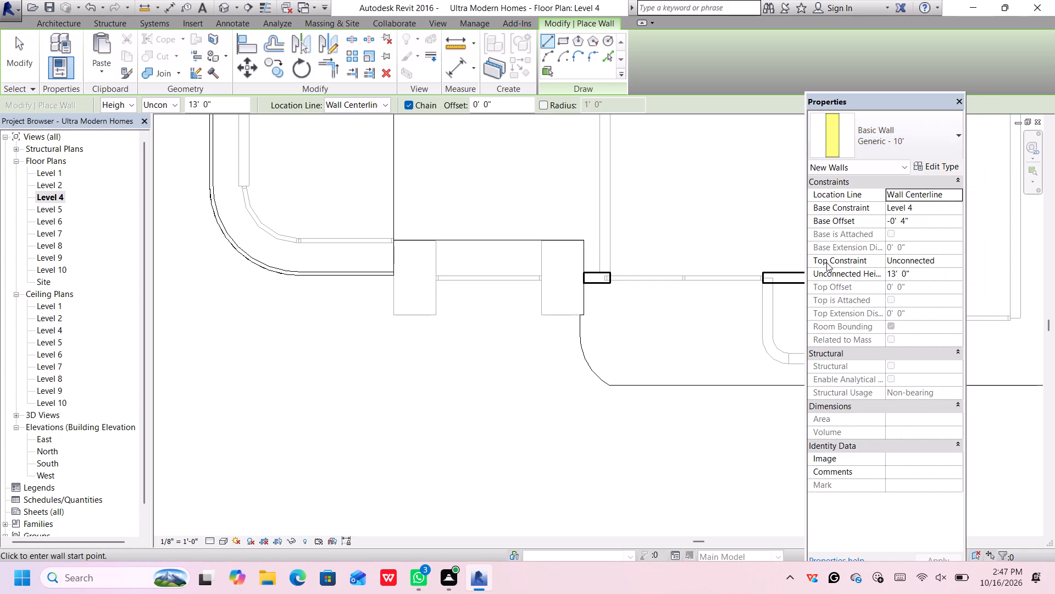
click(563, 241)
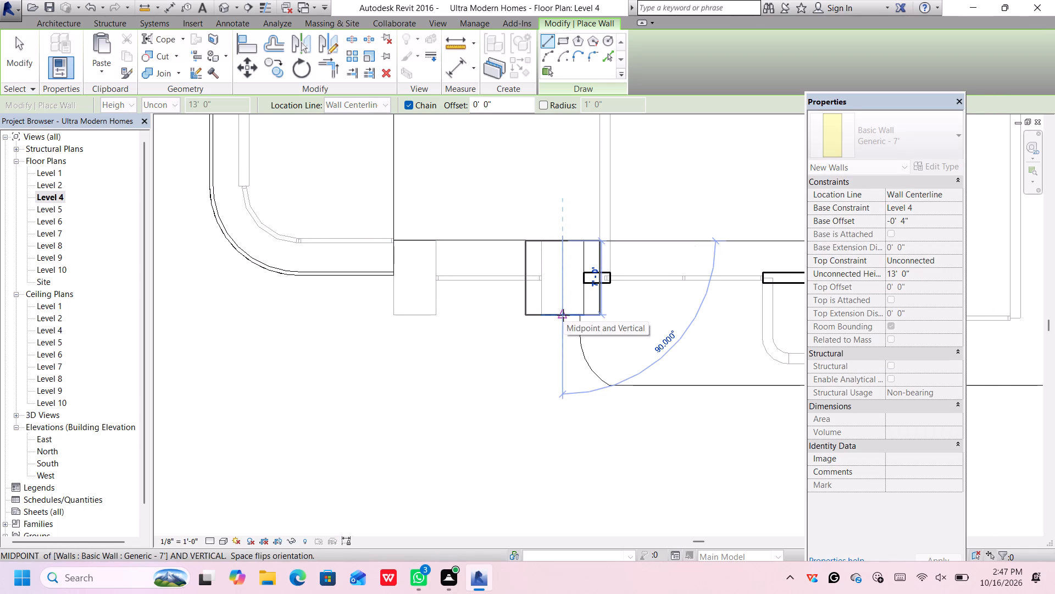
scroll(563, 315, up, 3)
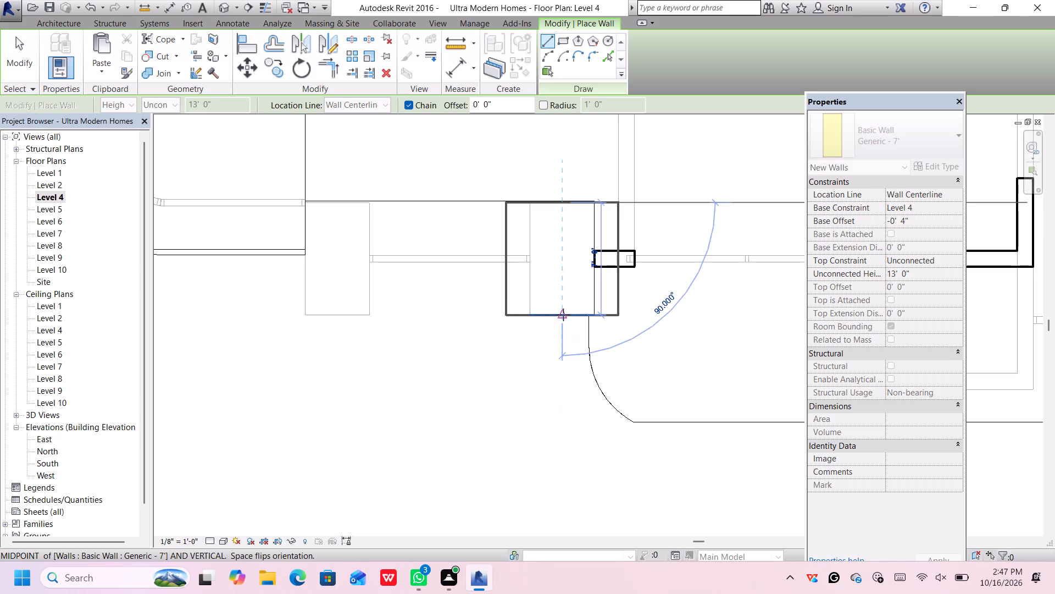
scroll(563, 315, down, 4)
click(563, 314)
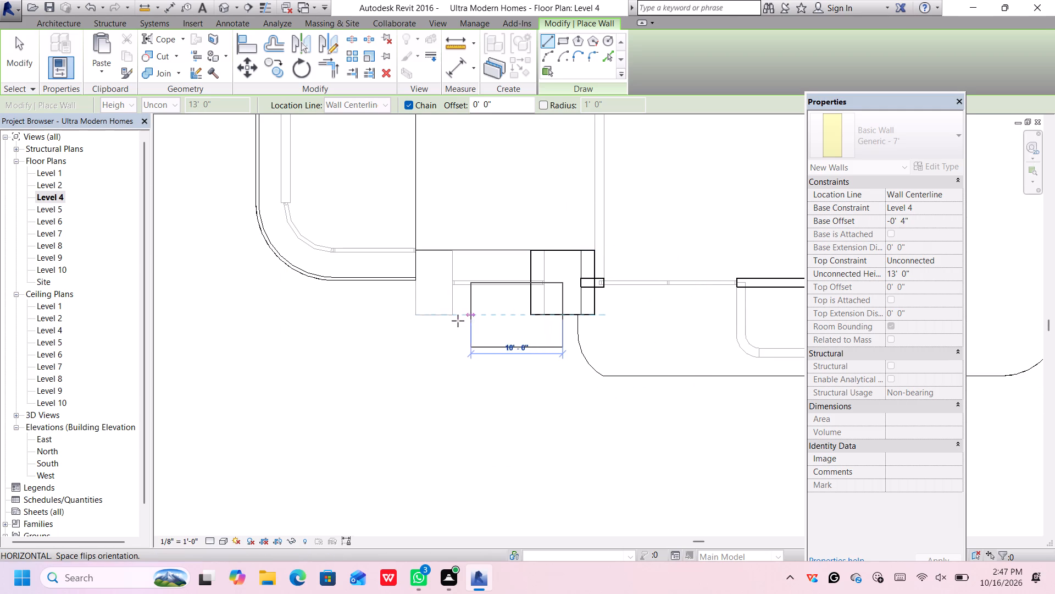
key(Escape)
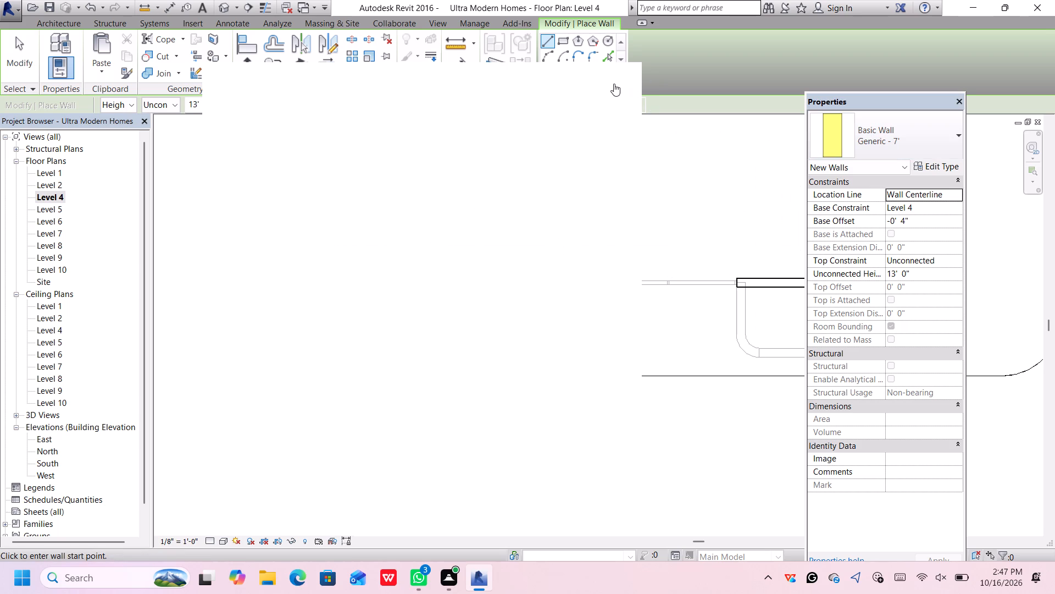
Close the pop-up notification covering the drawing.
click(614, 84)
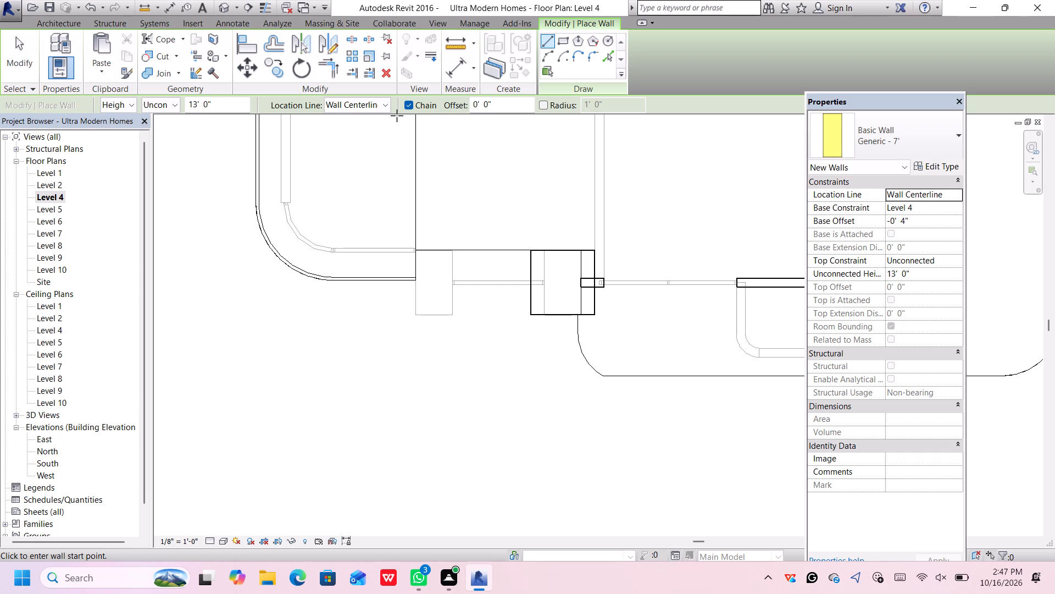
Draw a matching vertical Generic - 7' wall 7'-0" long over the western south-side pier and leave the wall command.
click(433, 249)
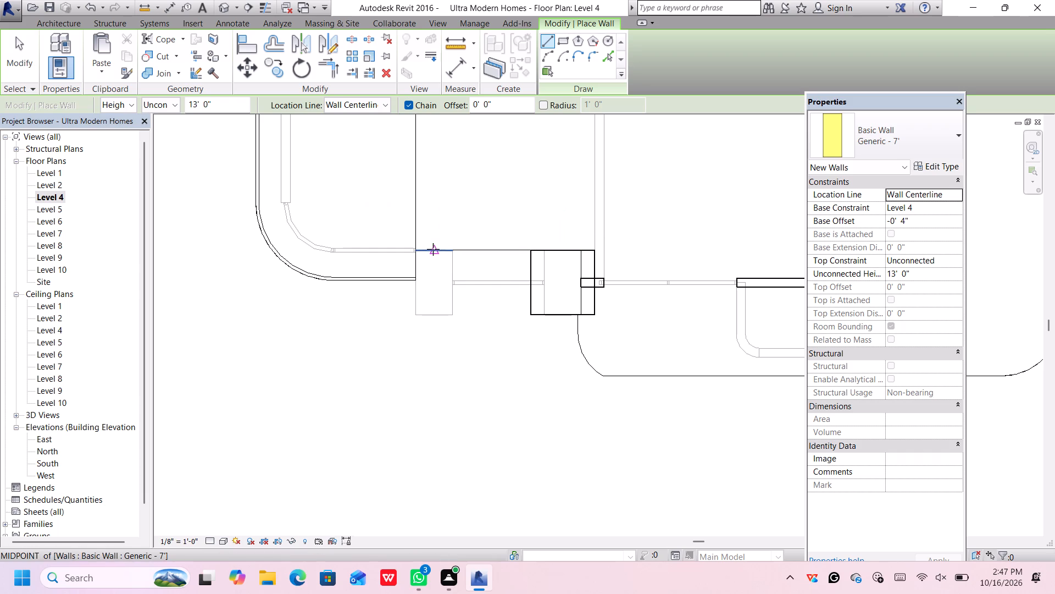
click(437, 314)
key(Escape)
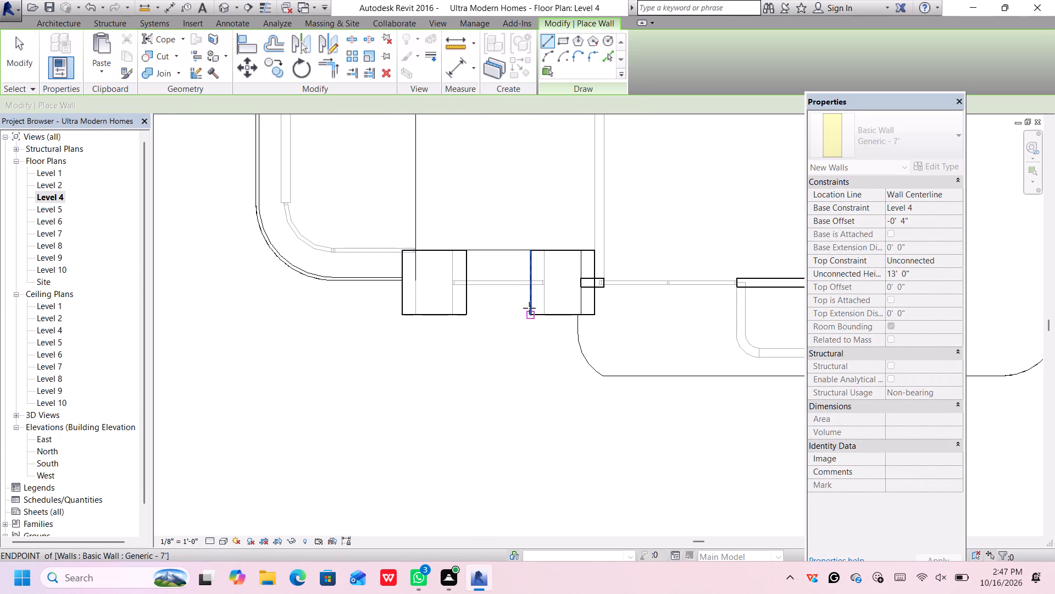
key(Escape)
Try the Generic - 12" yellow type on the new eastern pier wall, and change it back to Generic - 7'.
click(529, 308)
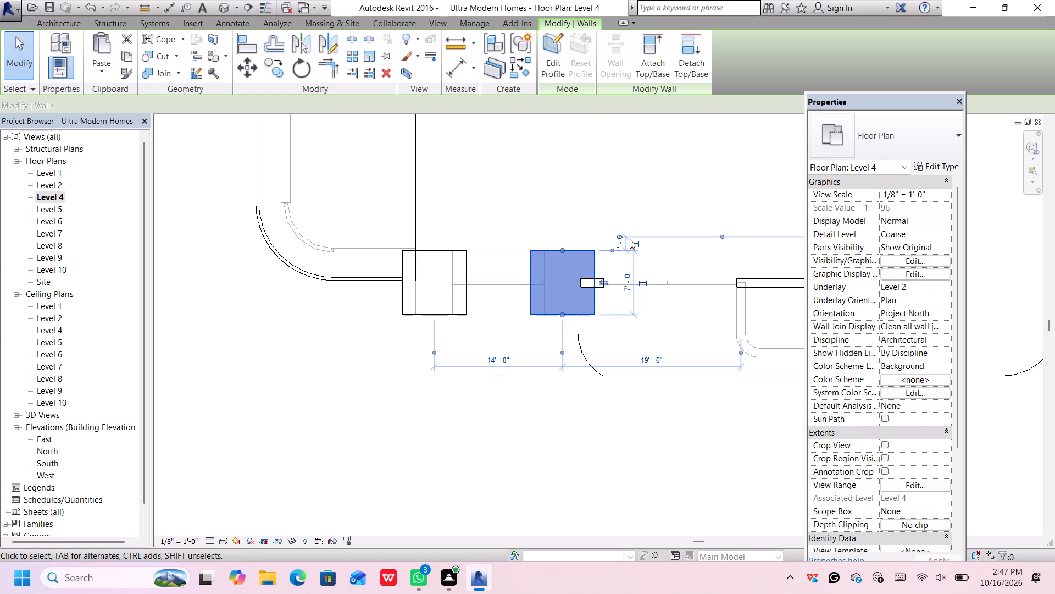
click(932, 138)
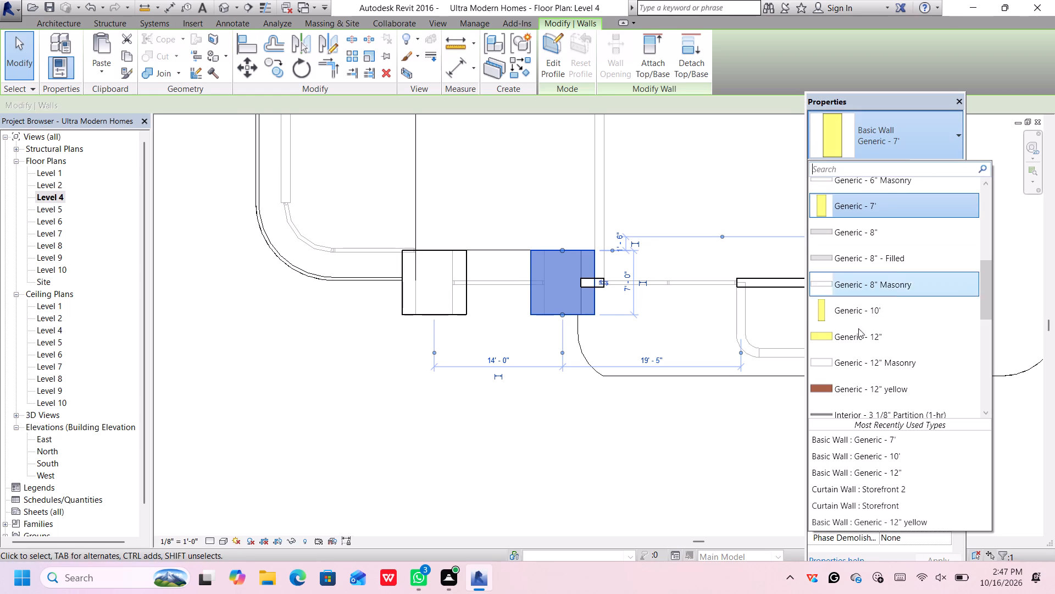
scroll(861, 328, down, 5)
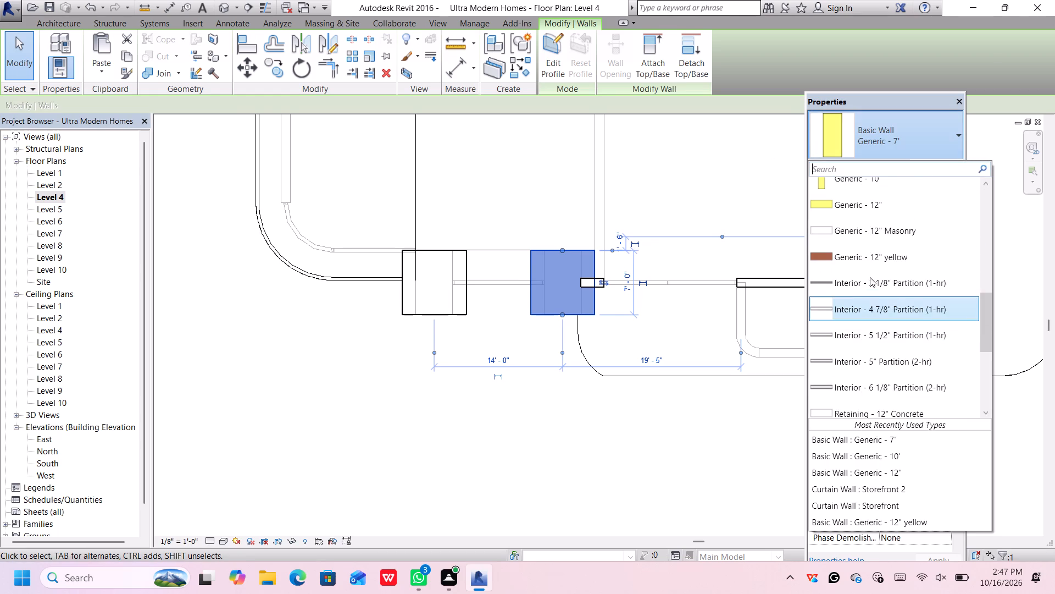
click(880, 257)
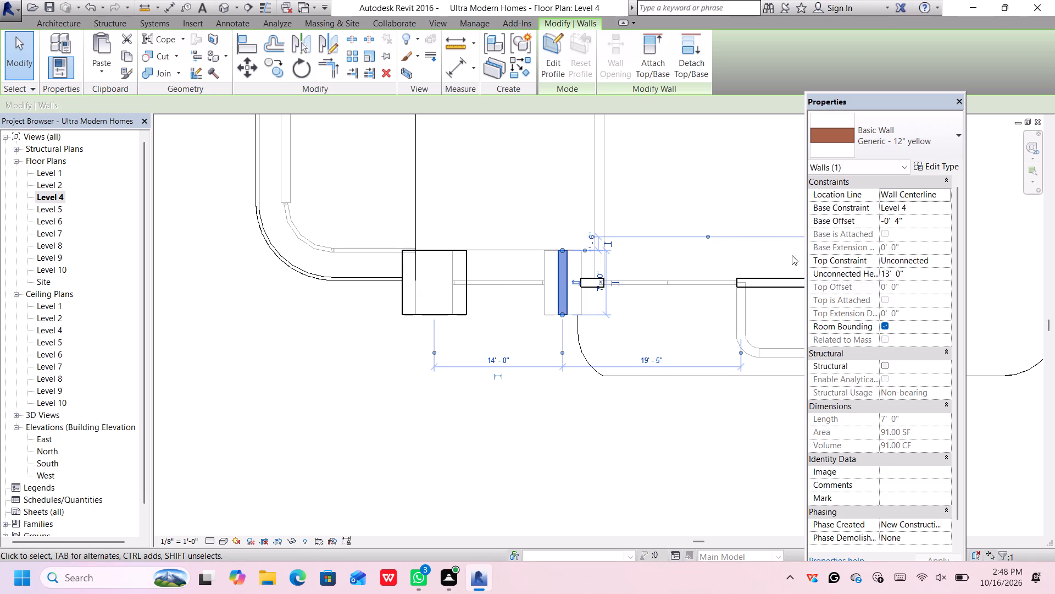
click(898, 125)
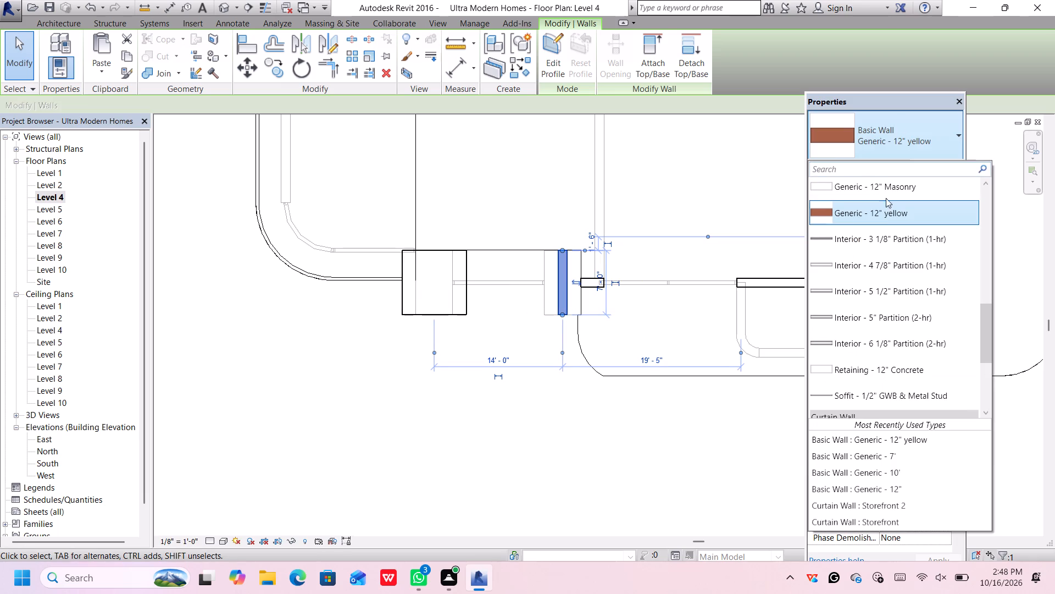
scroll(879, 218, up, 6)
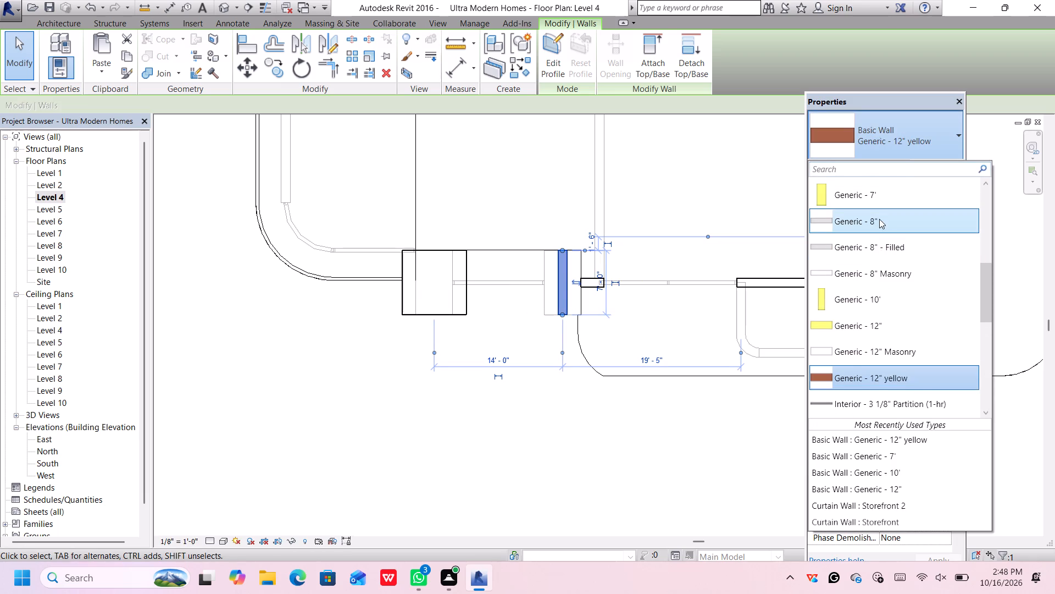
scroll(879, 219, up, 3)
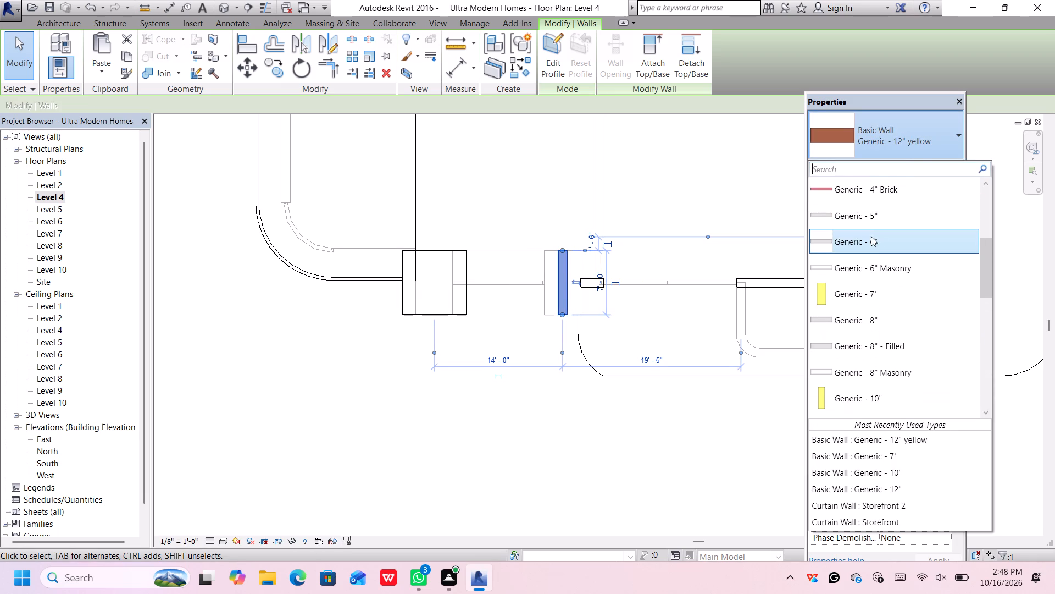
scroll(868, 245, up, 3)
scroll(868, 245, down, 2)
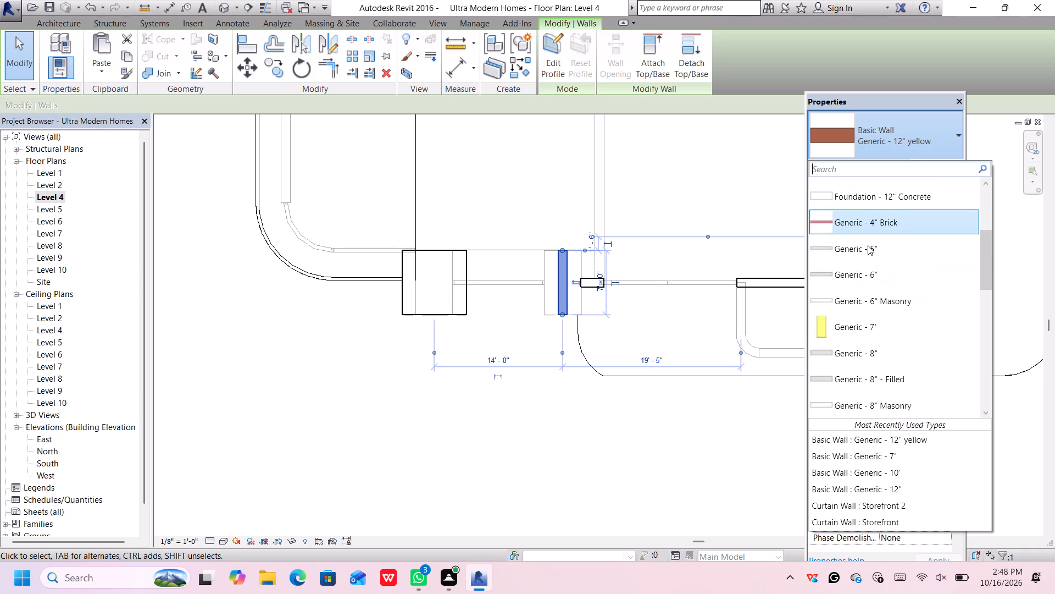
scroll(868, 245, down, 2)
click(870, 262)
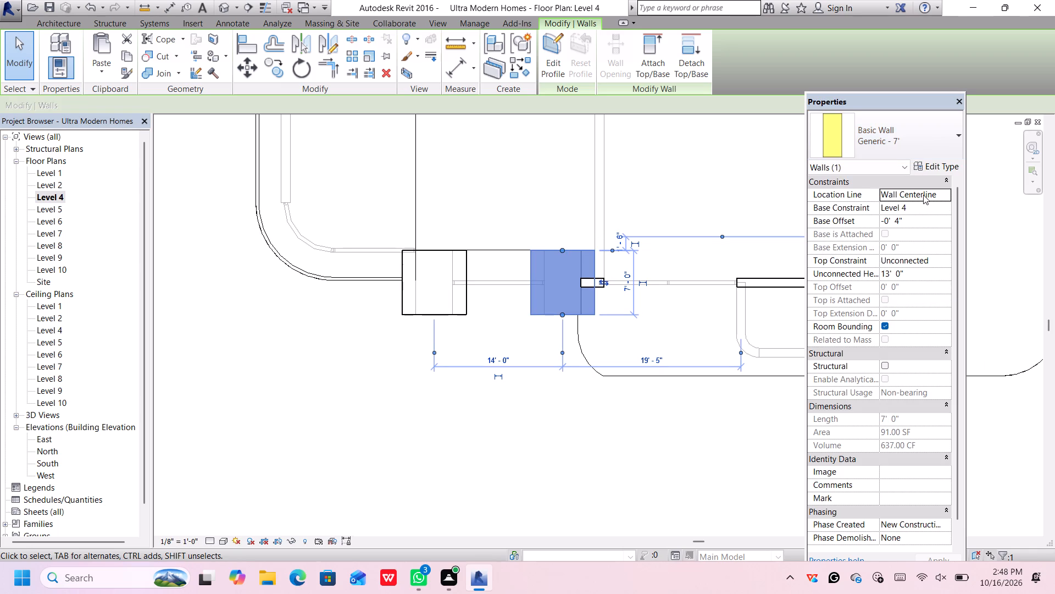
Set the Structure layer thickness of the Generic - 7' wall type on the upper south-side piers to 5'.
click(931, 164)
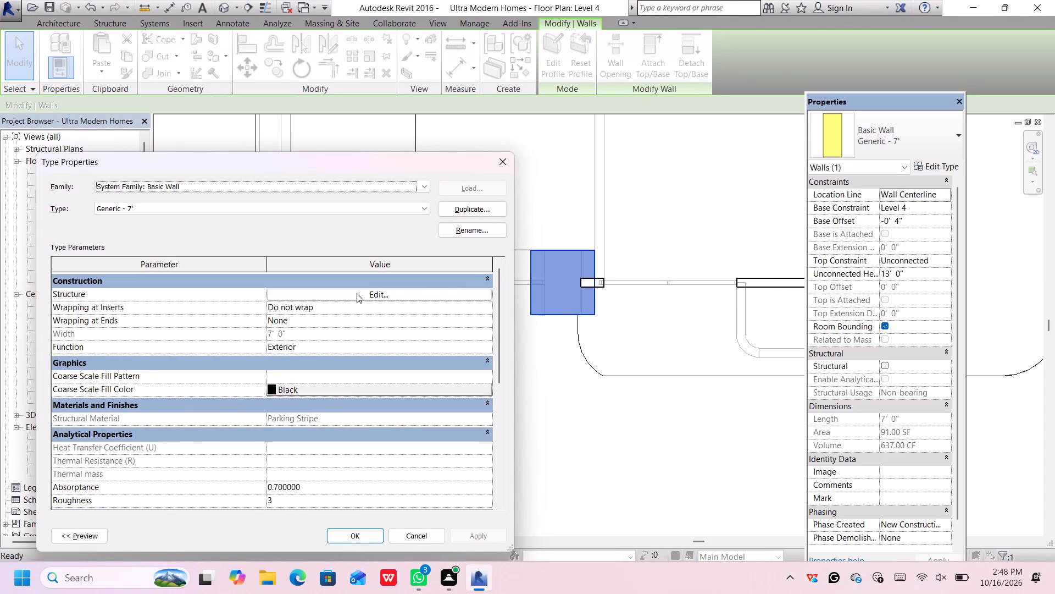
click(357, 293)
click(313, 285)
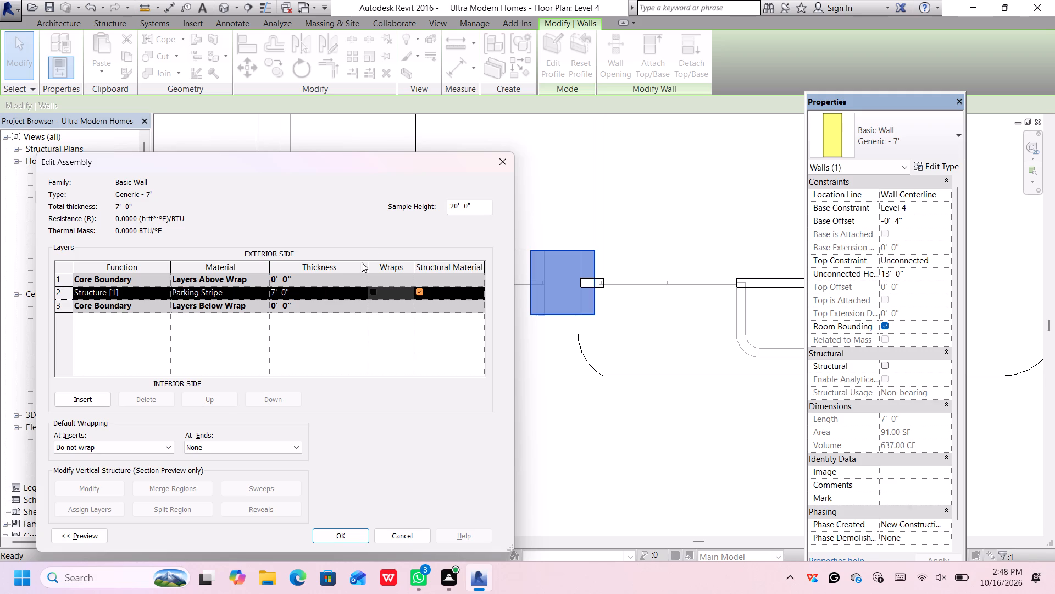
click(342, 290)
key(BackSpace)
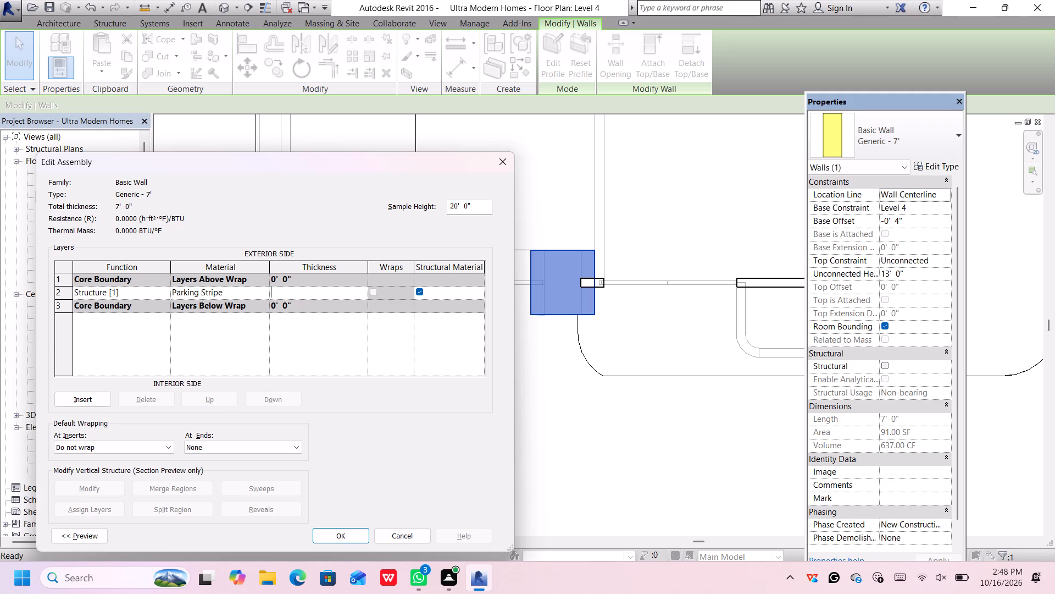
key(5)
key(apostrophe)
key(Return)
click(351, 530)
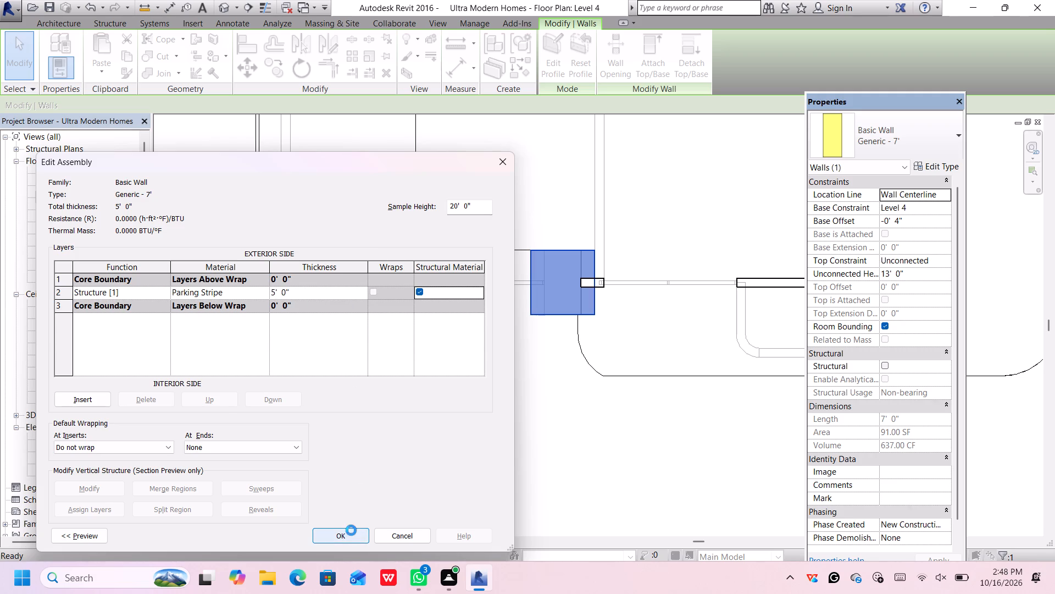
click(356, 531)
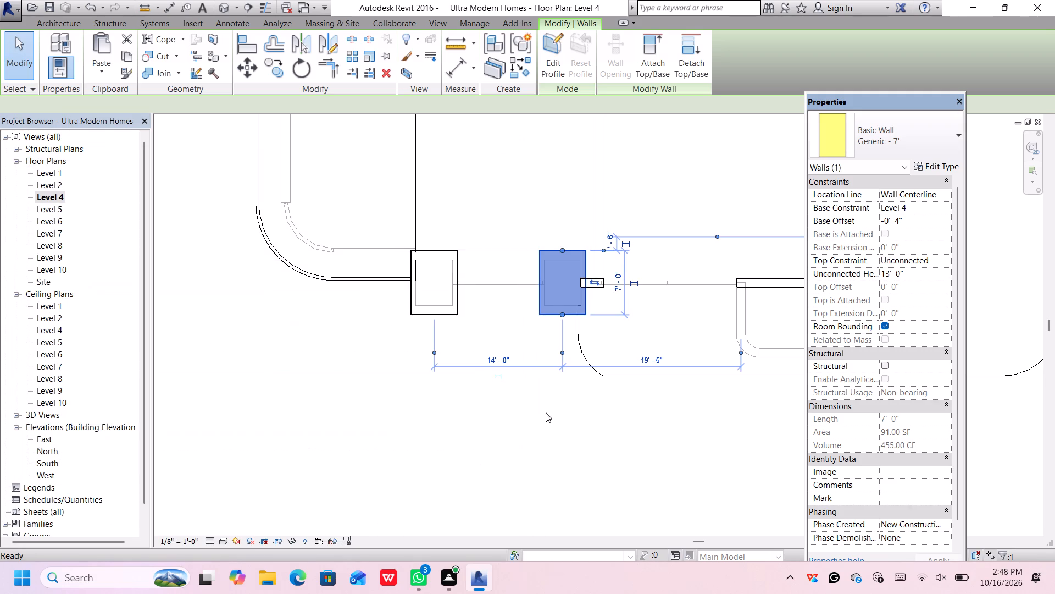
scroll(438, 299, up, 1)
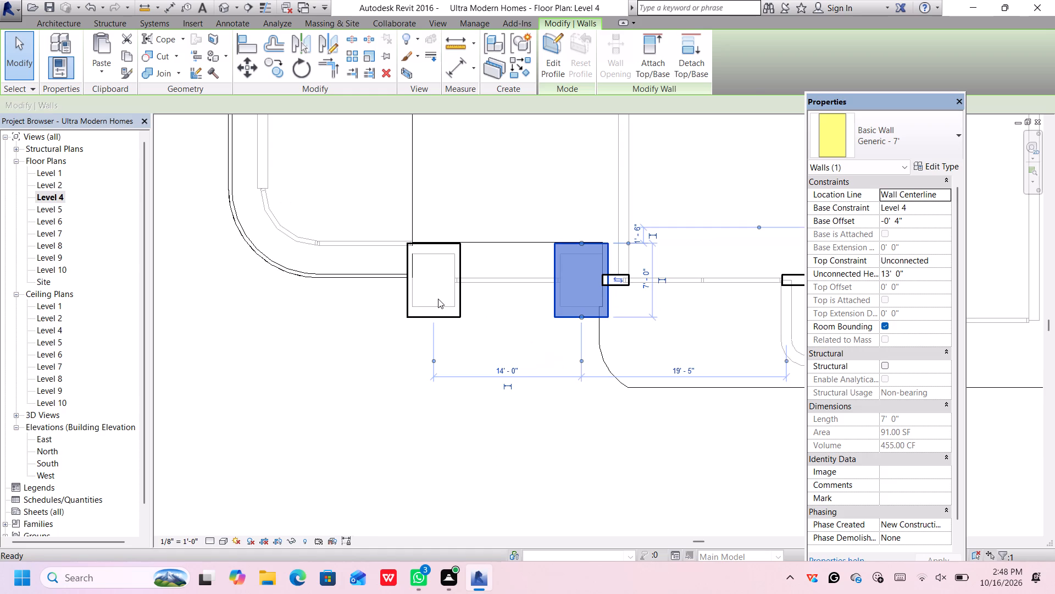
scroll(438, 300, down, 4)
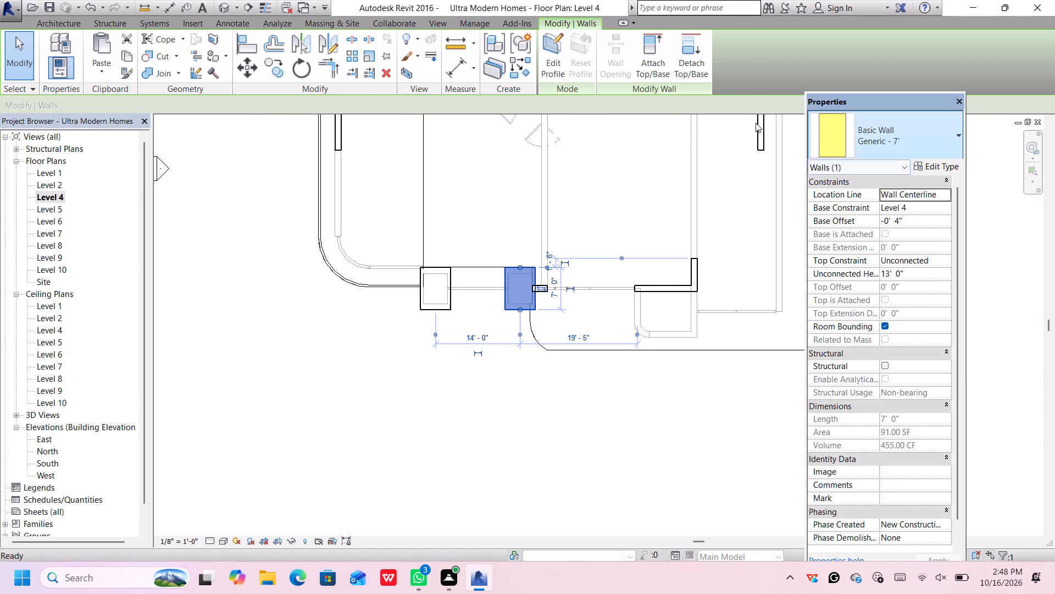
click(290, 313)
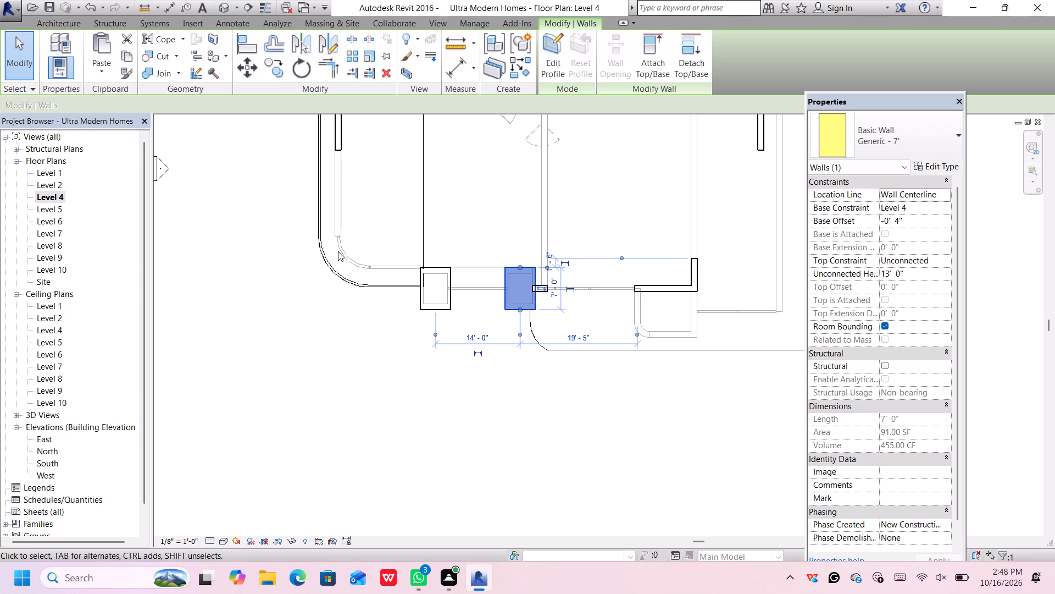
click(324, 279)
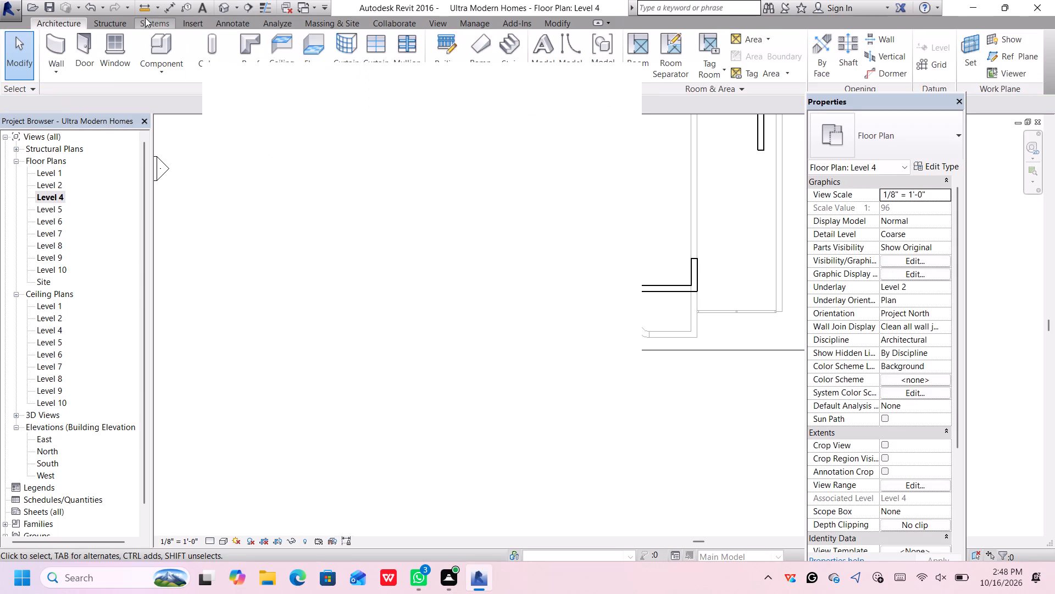
Close the pop-up notification covering the drawing.
click(617, 78)
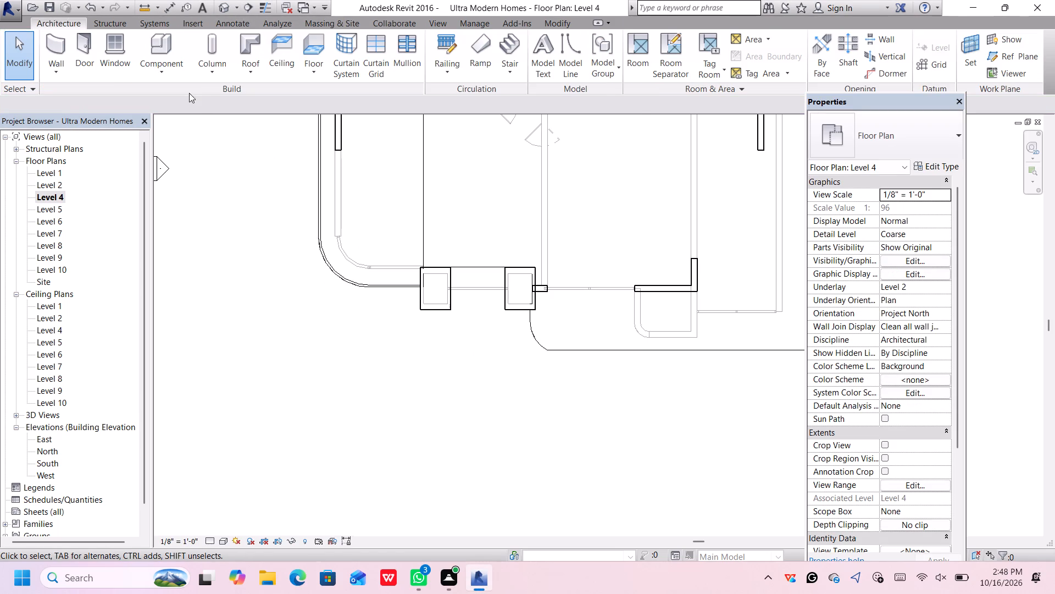
In the default 3D view from the front, select the western upper pier and set its Generic - 7' type's Structure thickness to 4'.
click(223, 6)
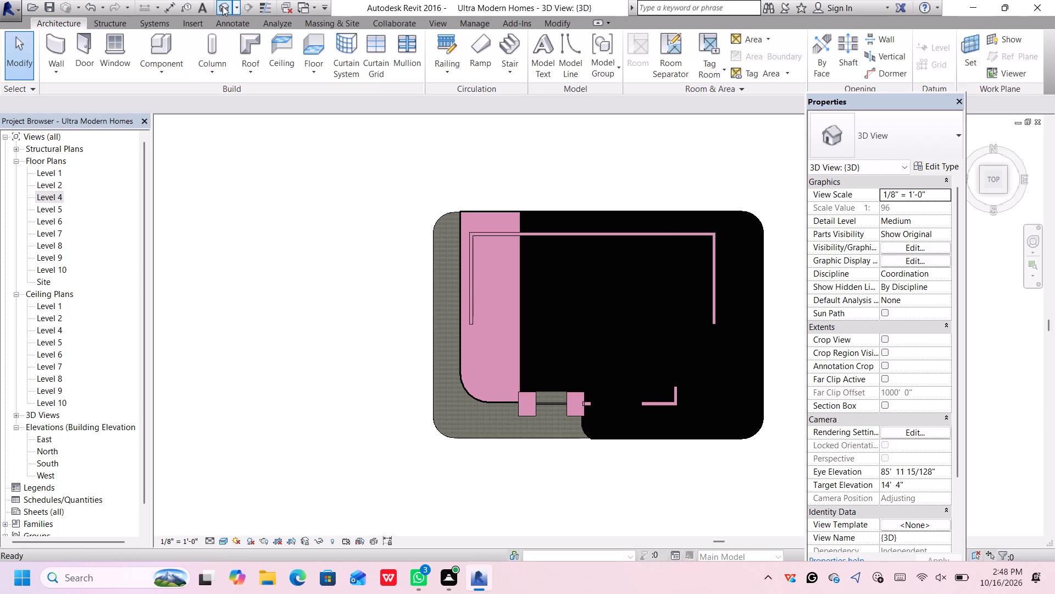
click(980, 193)
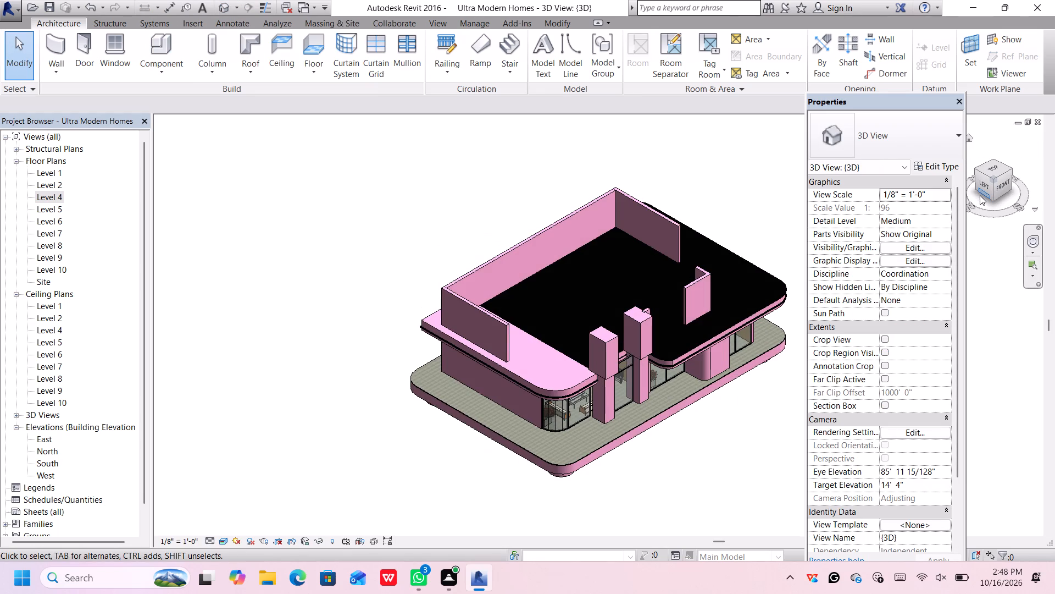
scroll(604, 349, up, 4)
scroll(751, 499, down, 1)
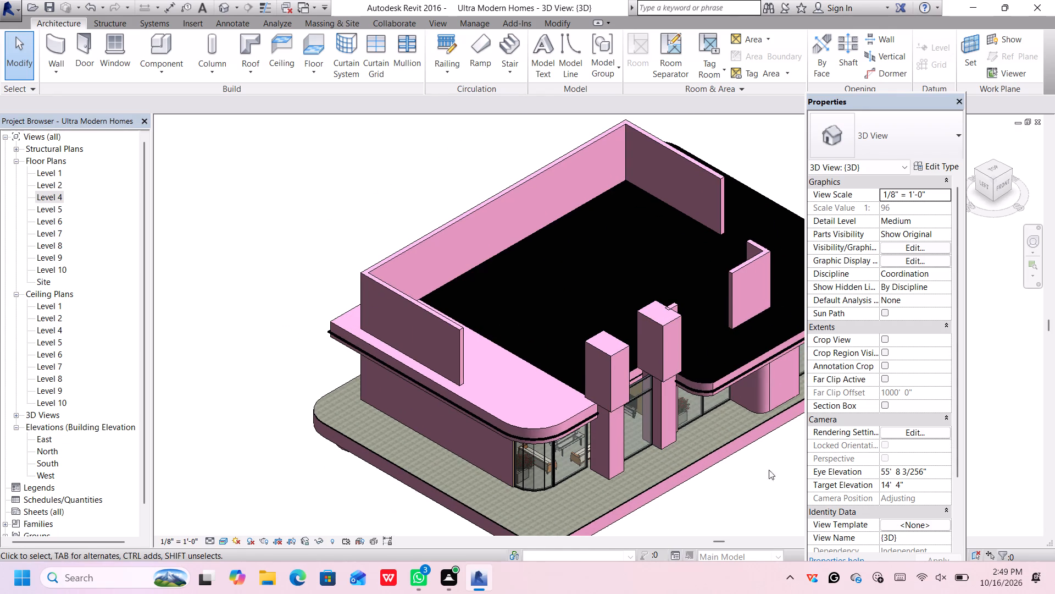
click(999, 183)
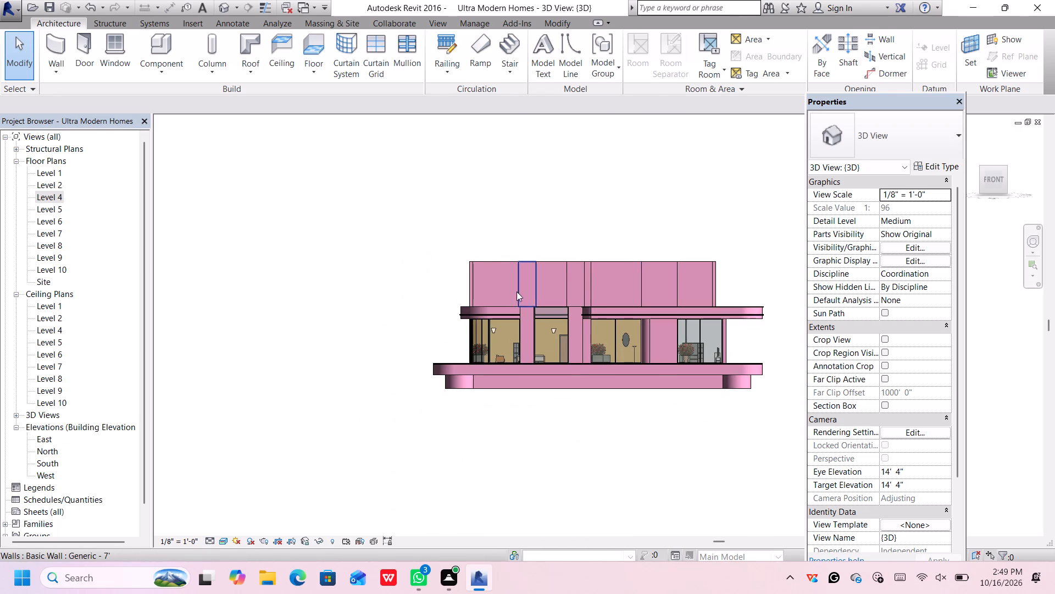
scroll(520, 294, up, 5)
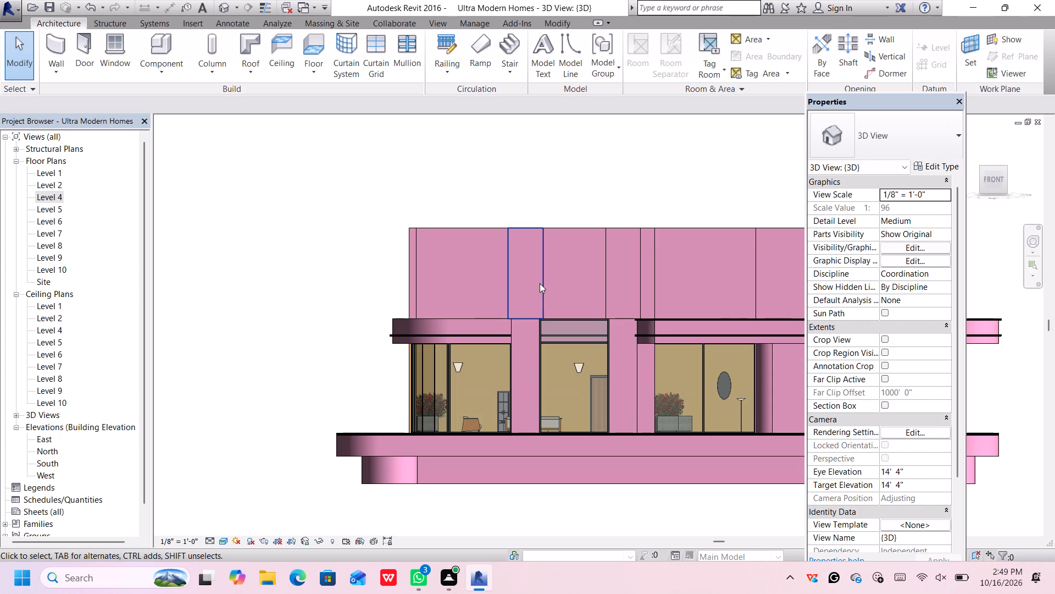
click(543, 279)
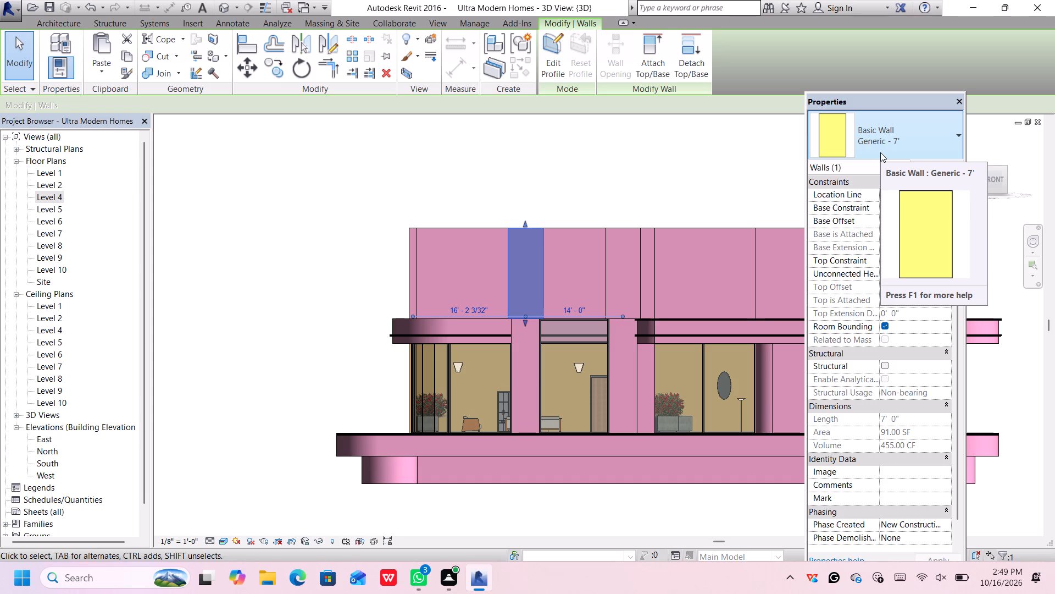
click(880, 152)
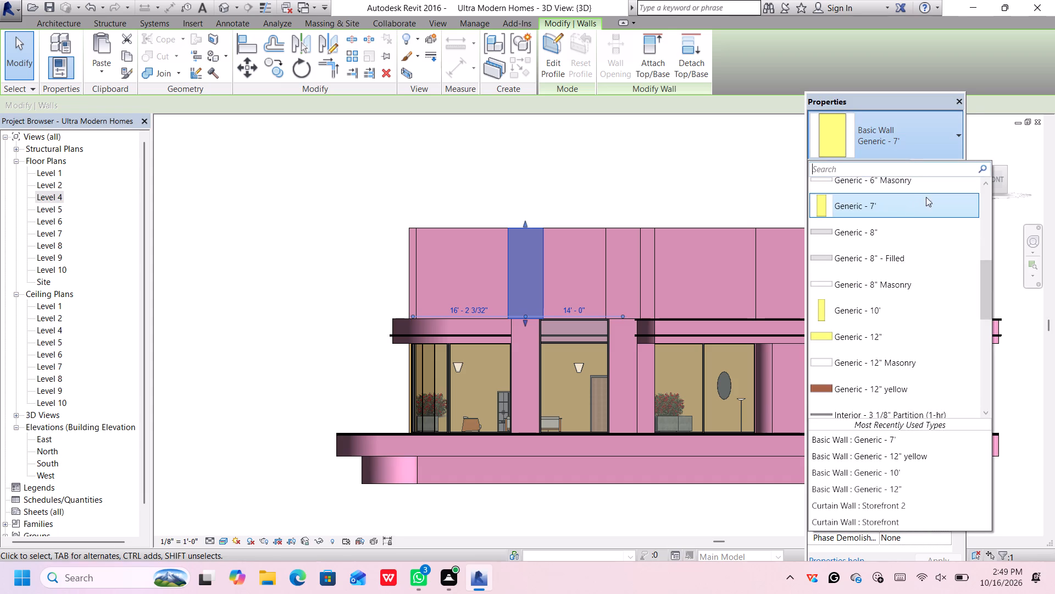
click(946, 135)
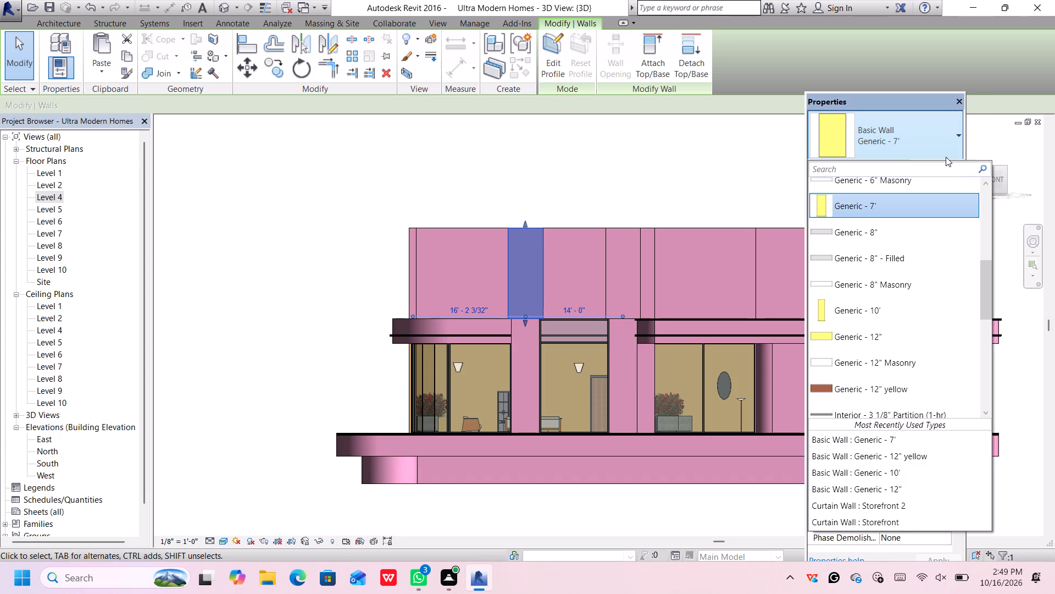
click(957, 136)
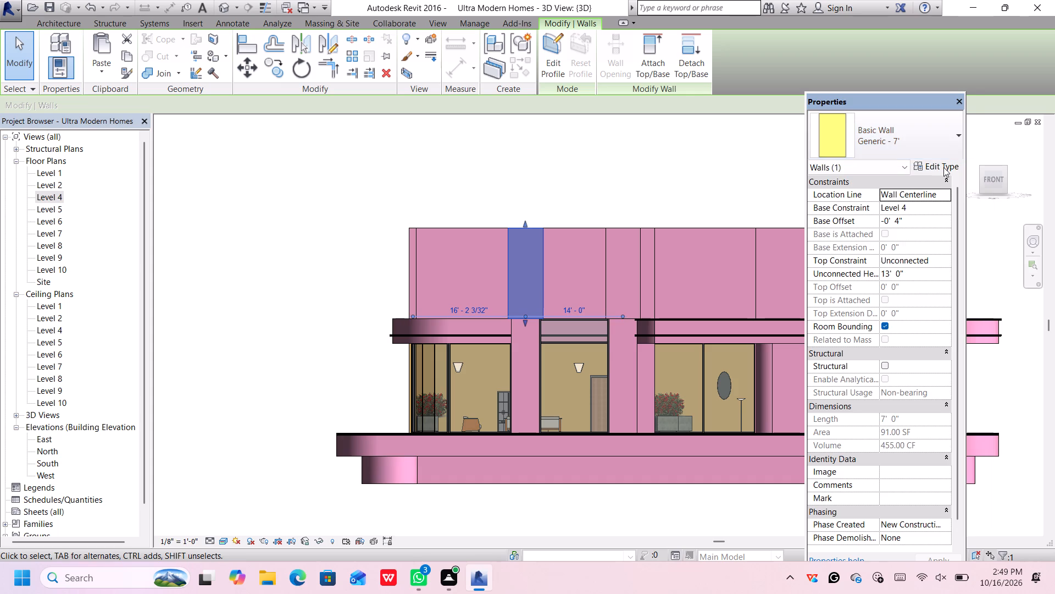
click(943, 167)
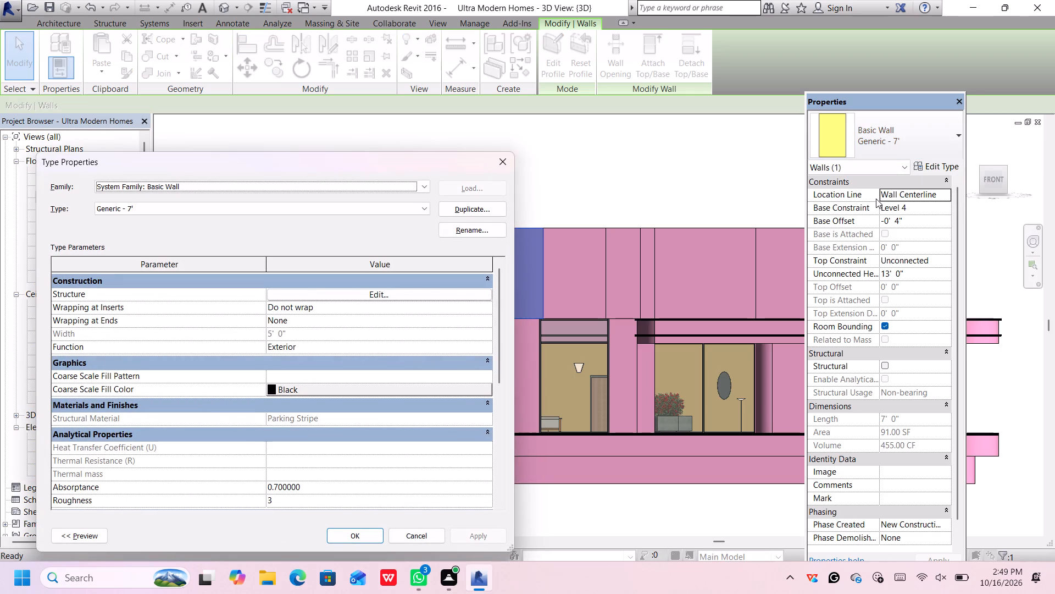
click(324, 295)
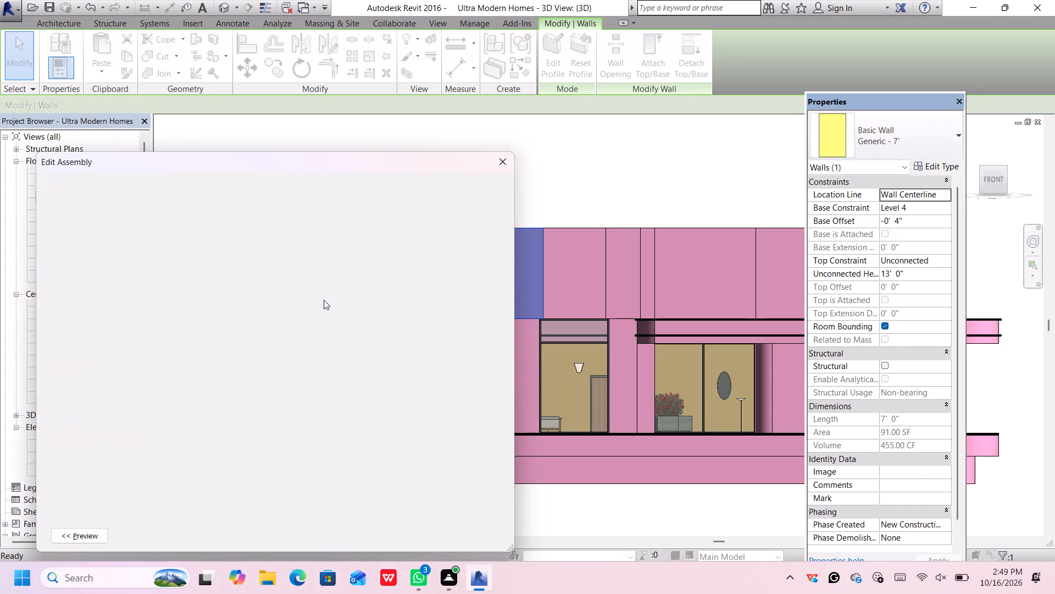
click(324, 294)
key(BackSpace)
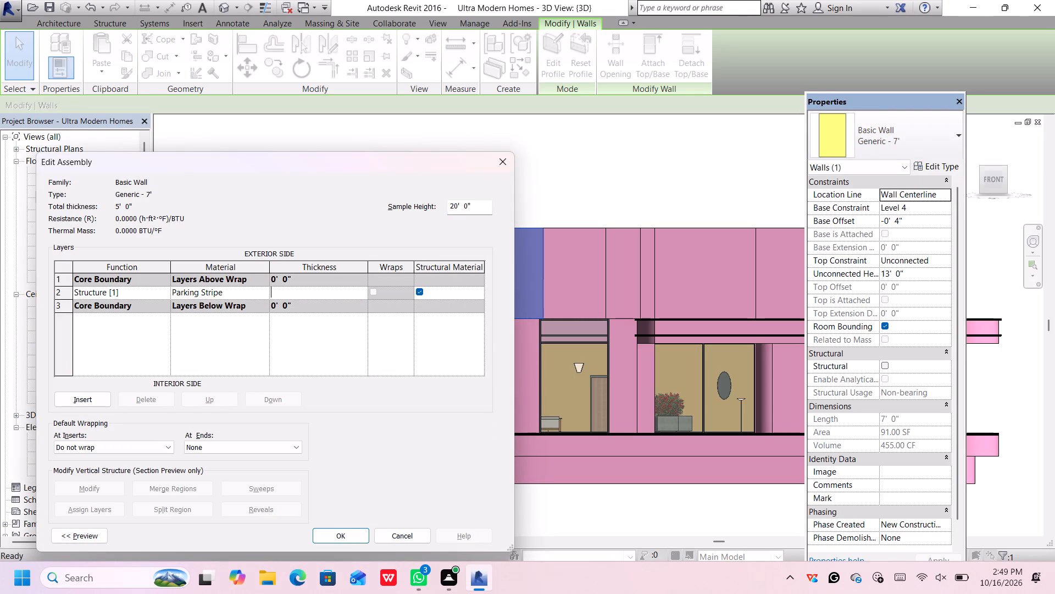
key(4)
key(apostrophe)
key(Return)
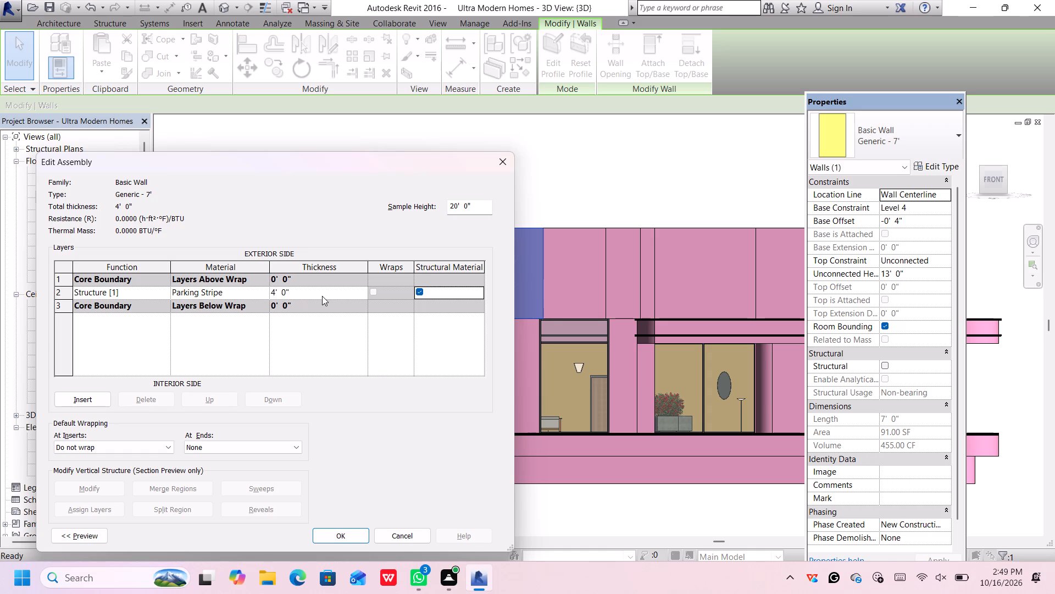
key(Return)
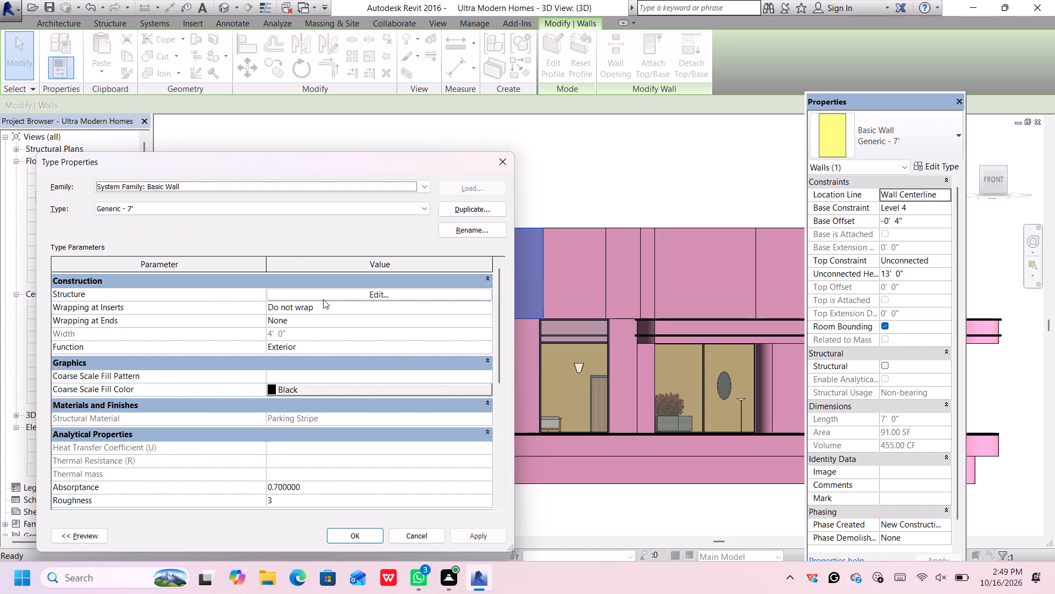
click(368, 540)
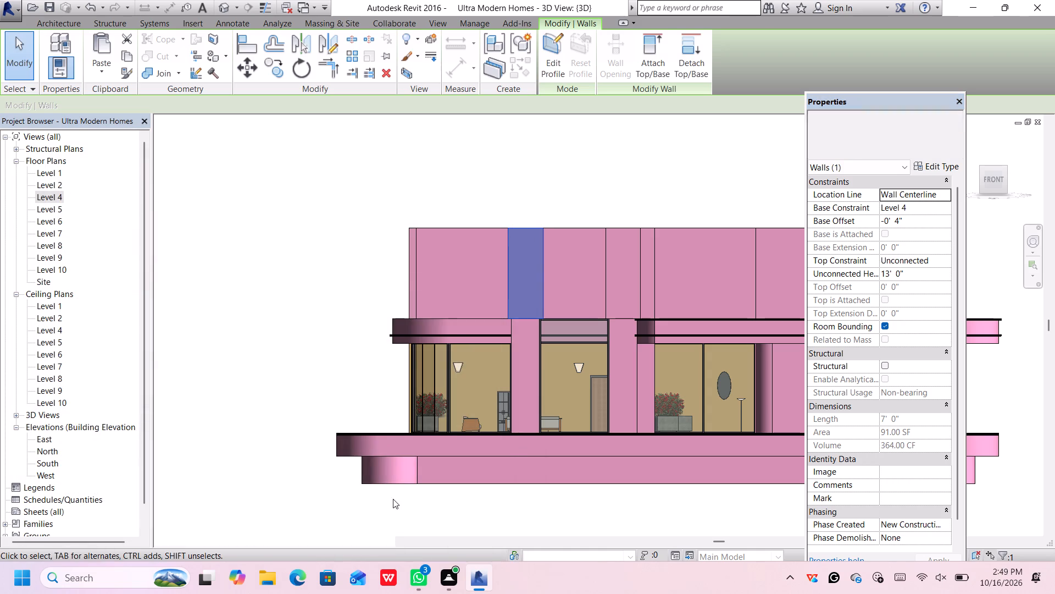
click(256, 351)
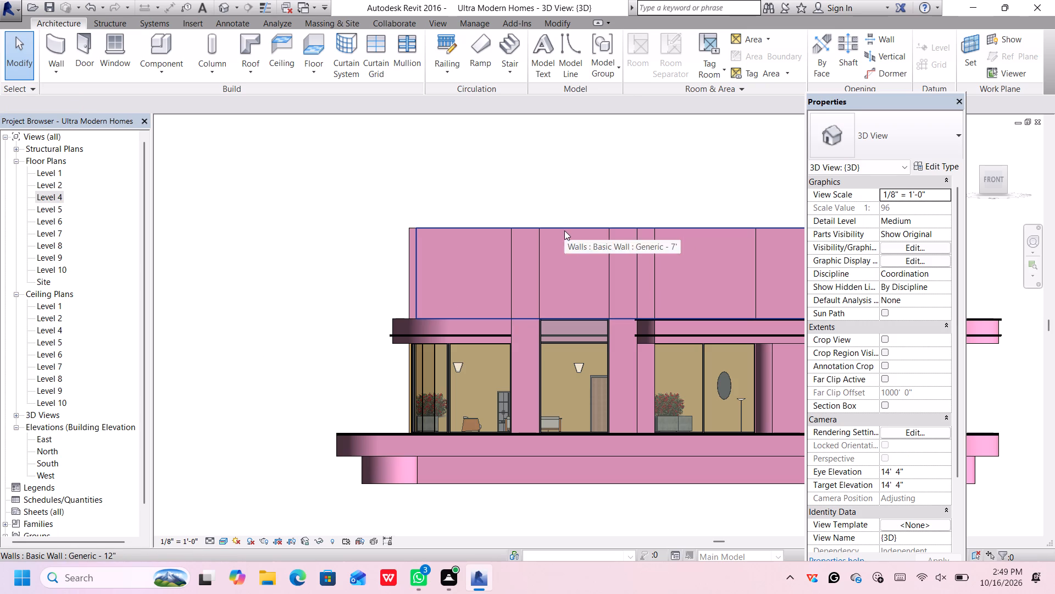
Turn the 3D view to look straight down on the house and close the pop-up notification covering it.
click(982, 169)
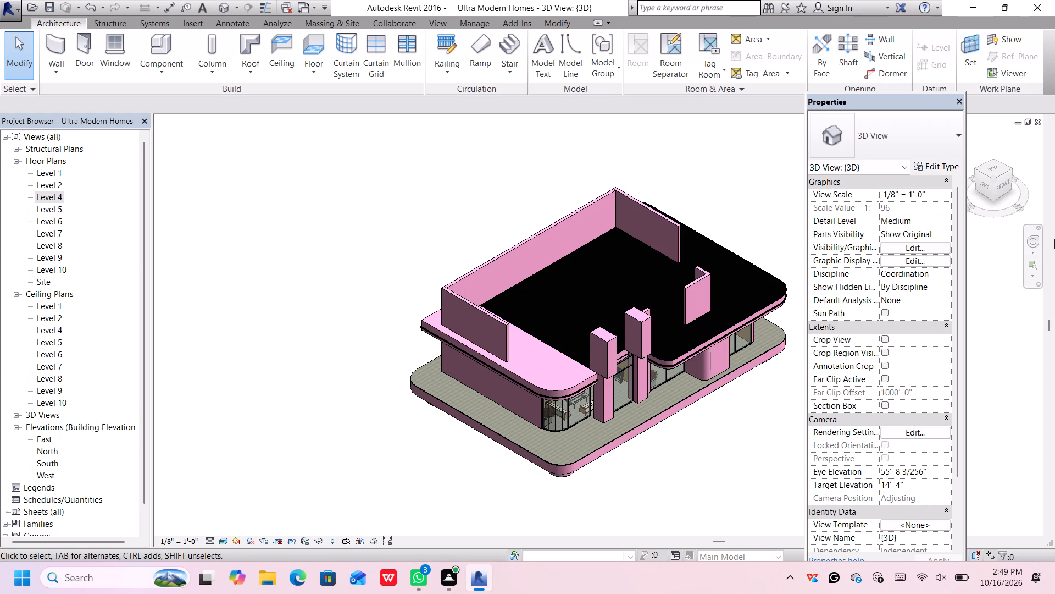
click(1006, 182)
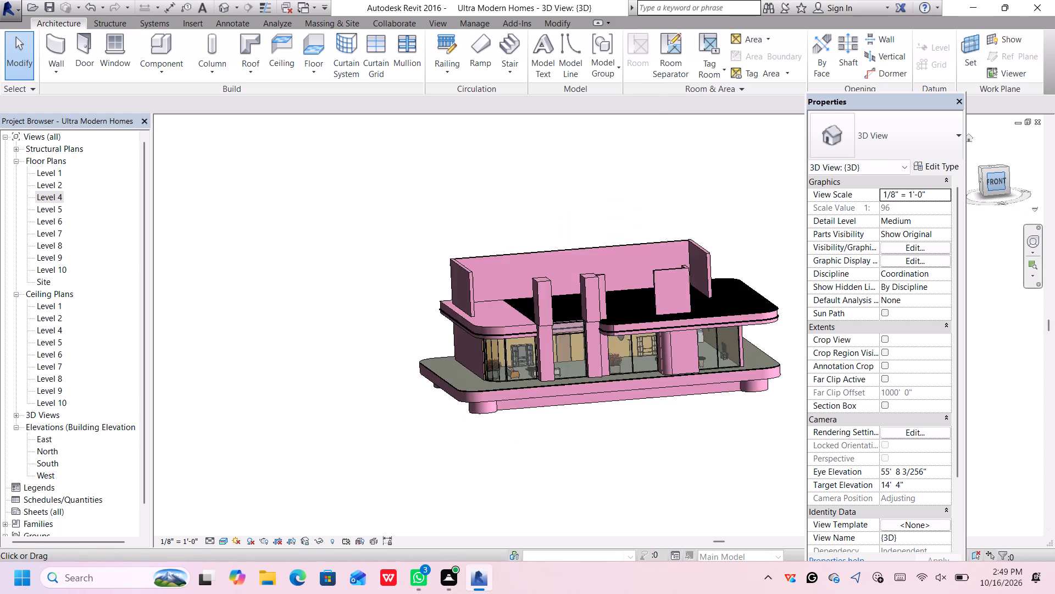
click(998, 164)
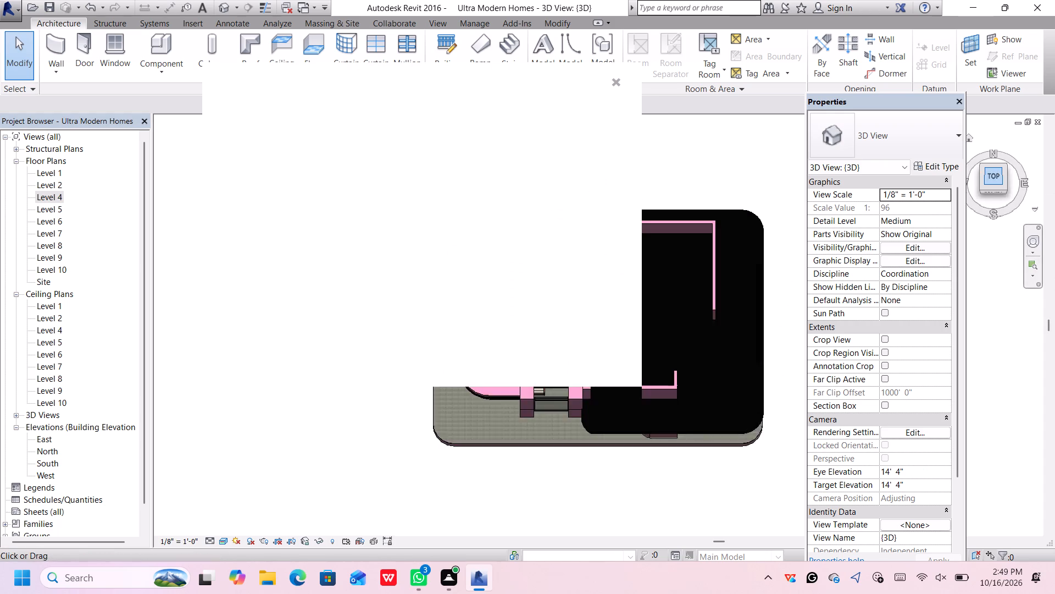
click(618, 79)
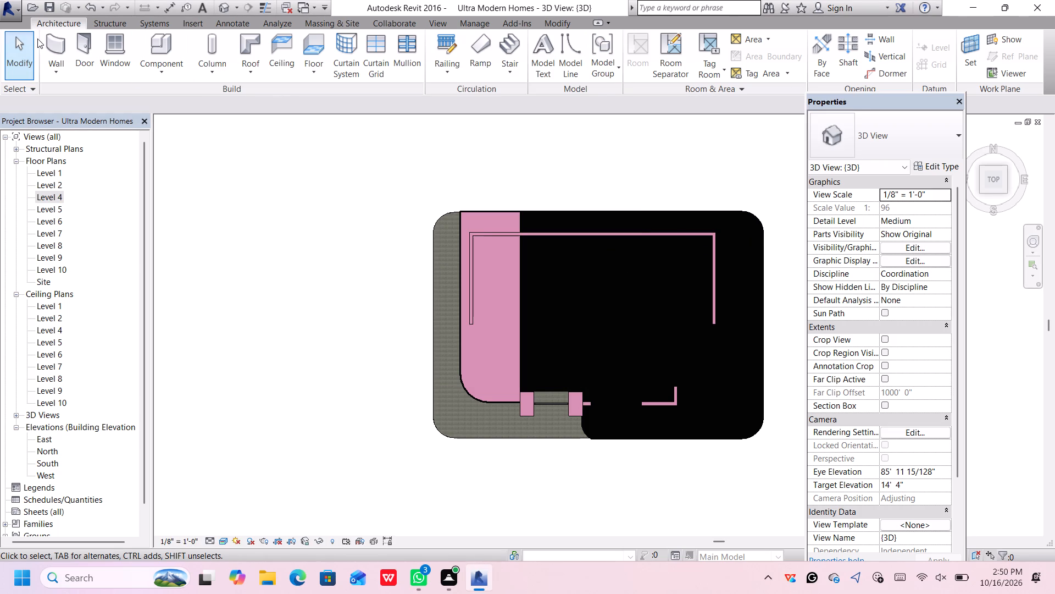
Start a new wall on Level 4 using the Curtain Wall Storefront 2 type, 13' high with a -4" base offset.
click(57, 47)
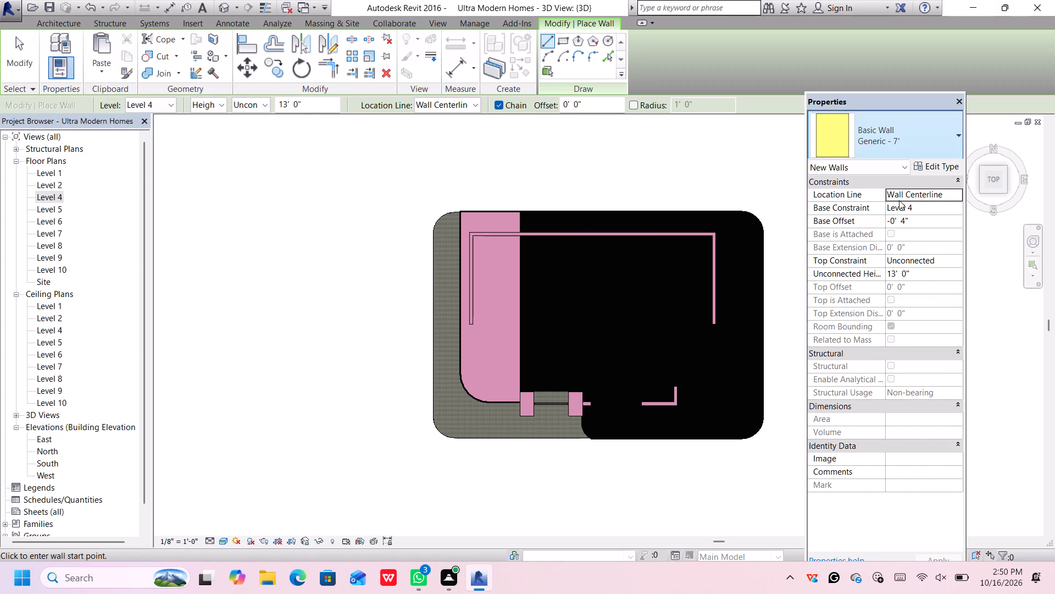
click(924, 131)
scroll(890, 353, down, 3)
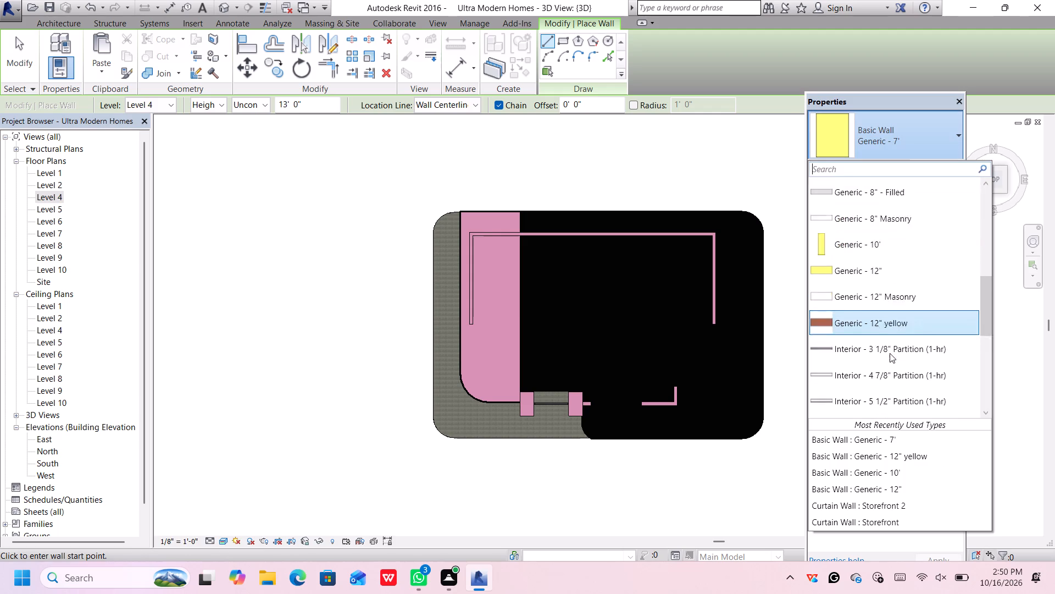
scroll(890, 337, up, 2)
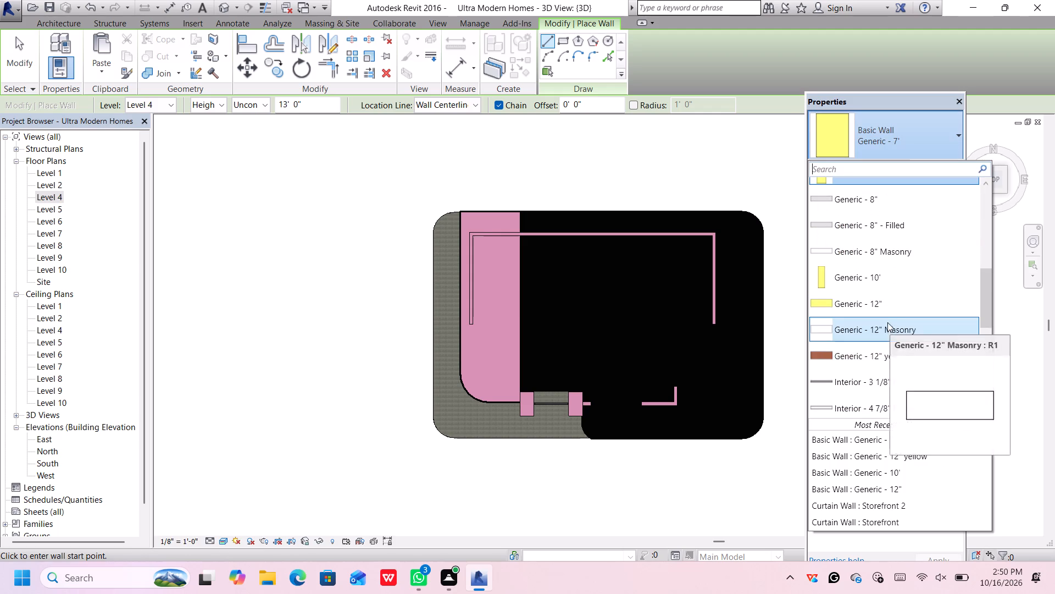
scroll(887, 317, down, 15)
click(873, 357)
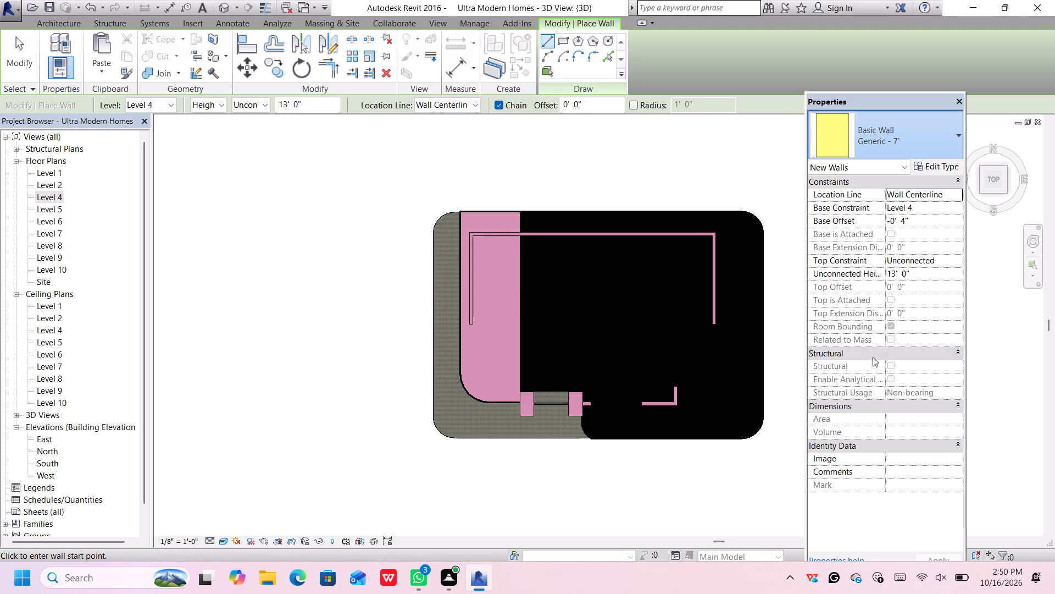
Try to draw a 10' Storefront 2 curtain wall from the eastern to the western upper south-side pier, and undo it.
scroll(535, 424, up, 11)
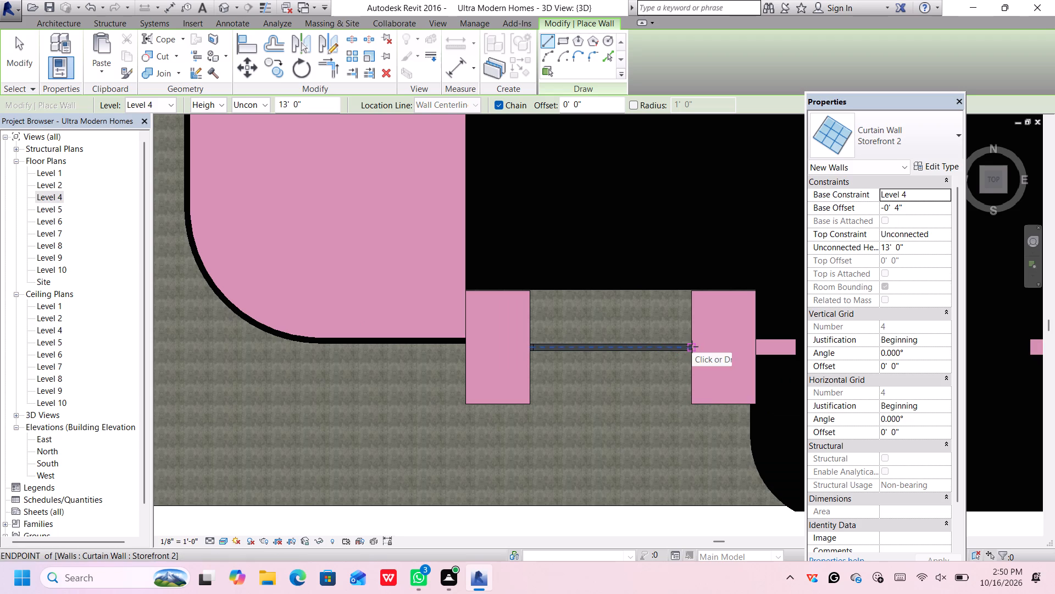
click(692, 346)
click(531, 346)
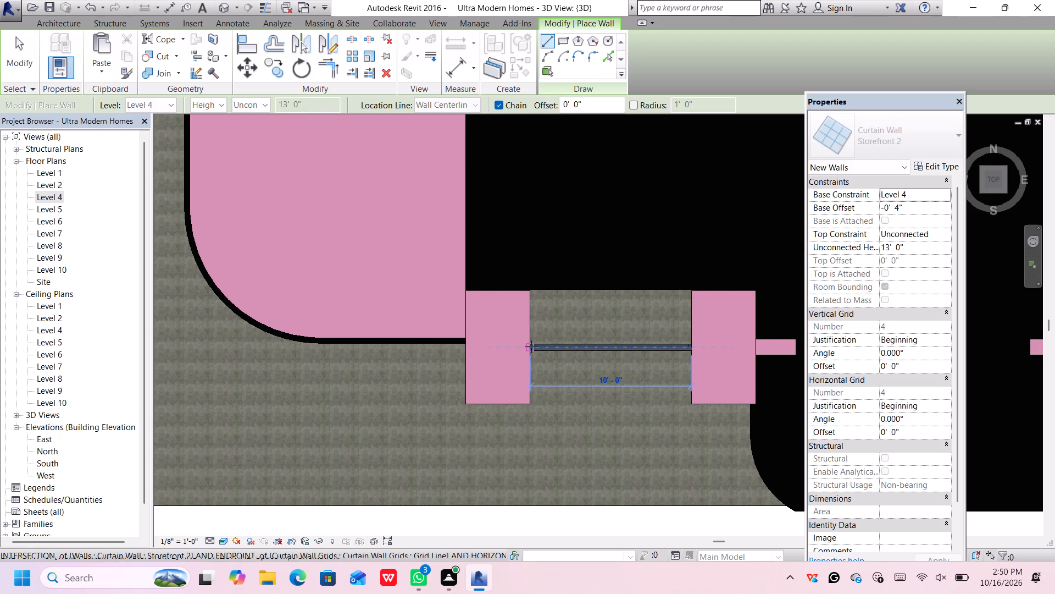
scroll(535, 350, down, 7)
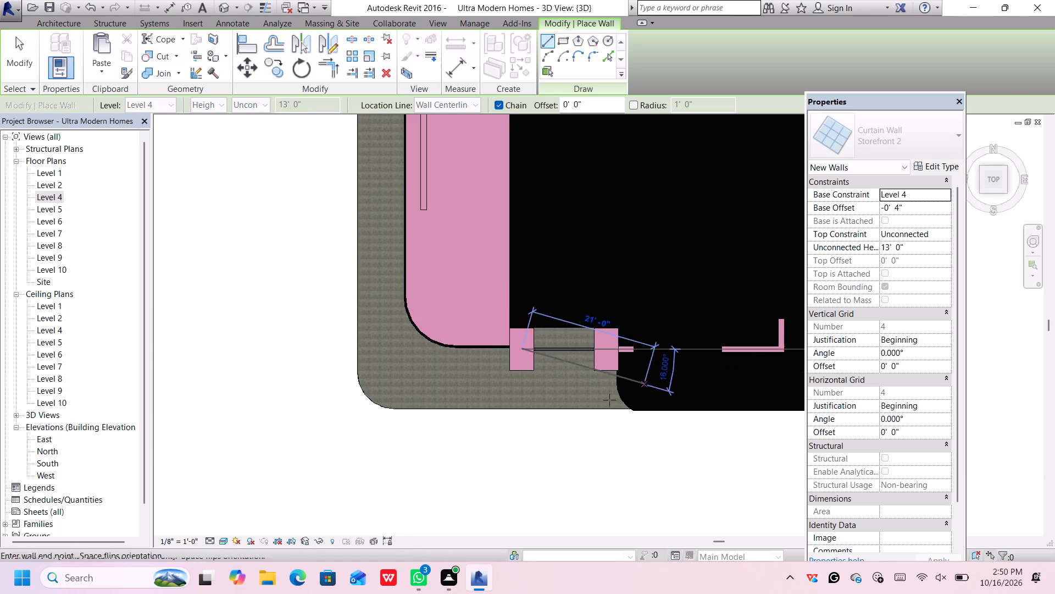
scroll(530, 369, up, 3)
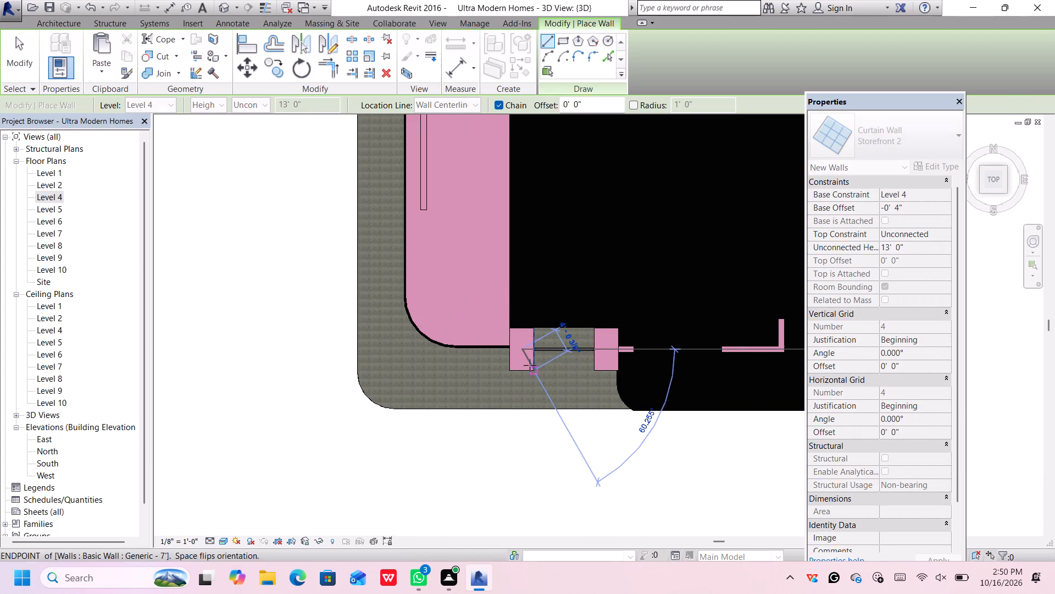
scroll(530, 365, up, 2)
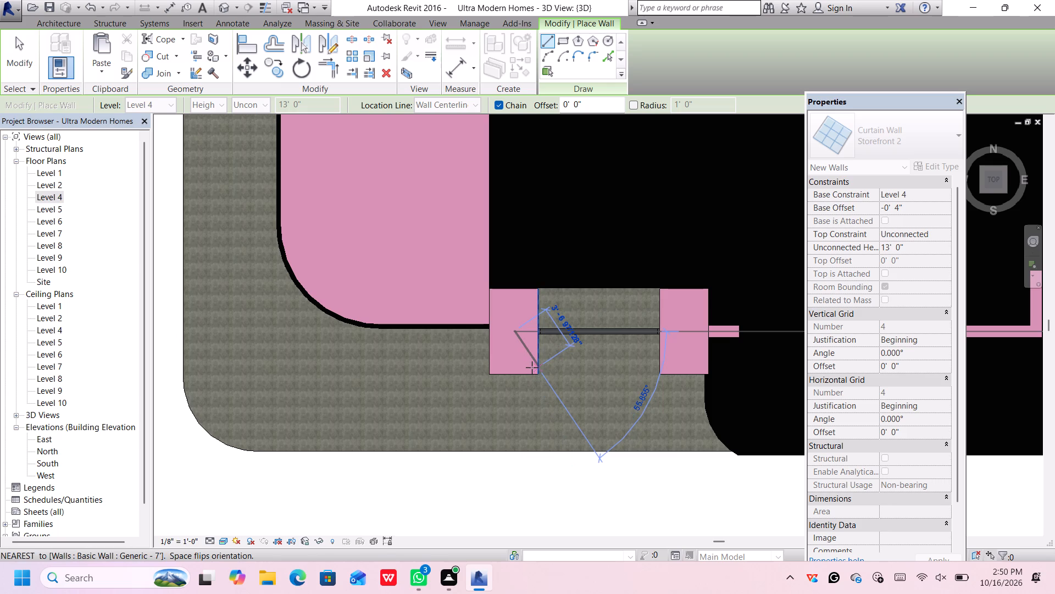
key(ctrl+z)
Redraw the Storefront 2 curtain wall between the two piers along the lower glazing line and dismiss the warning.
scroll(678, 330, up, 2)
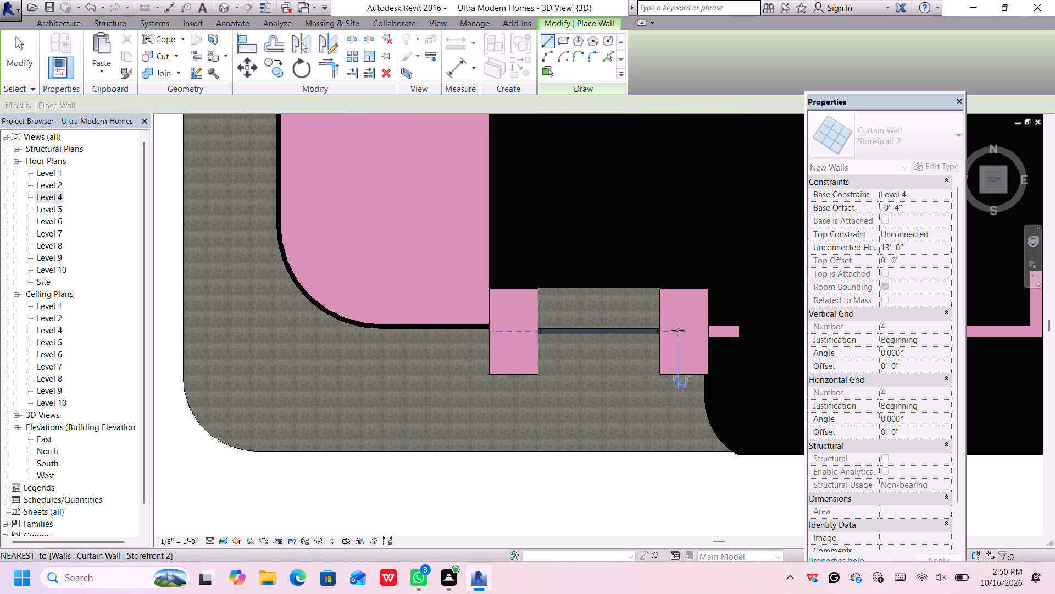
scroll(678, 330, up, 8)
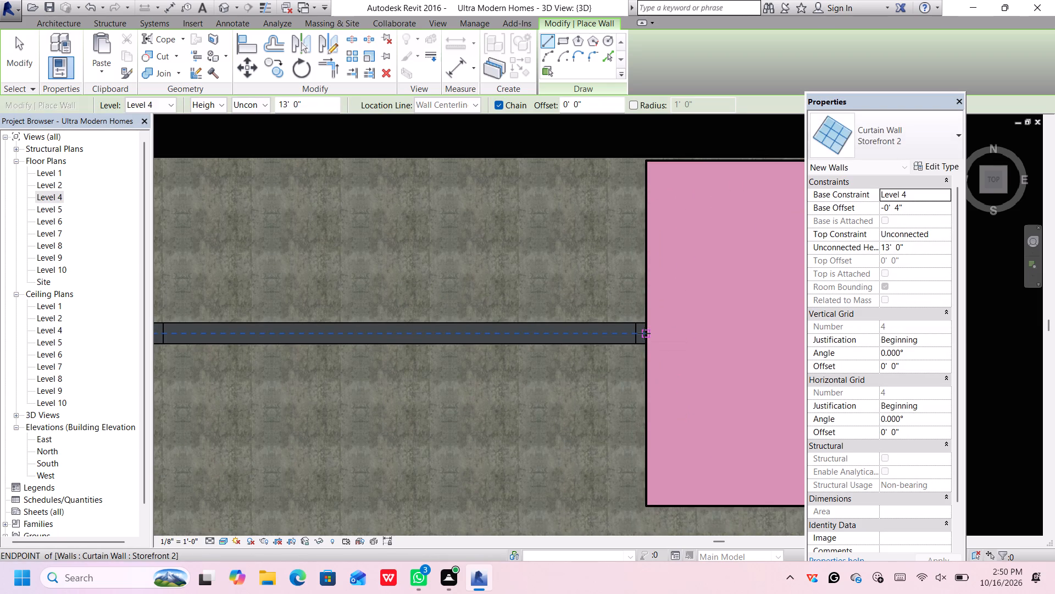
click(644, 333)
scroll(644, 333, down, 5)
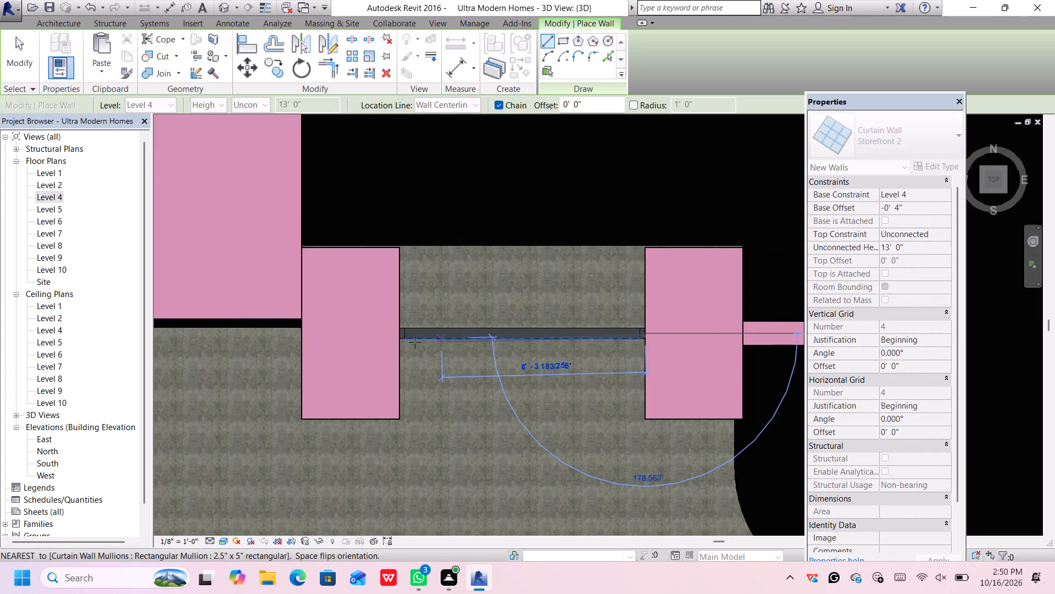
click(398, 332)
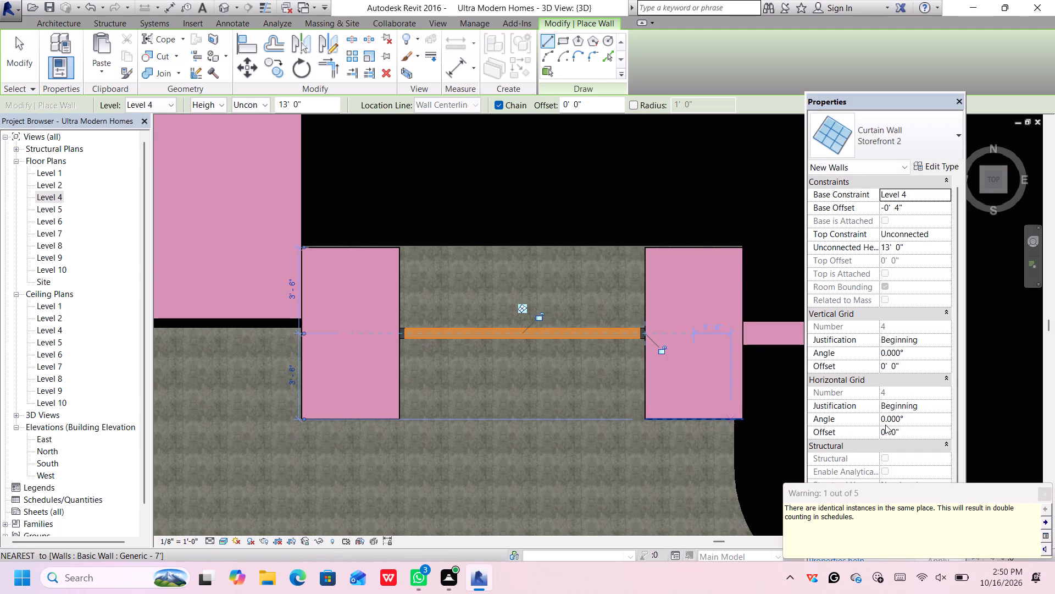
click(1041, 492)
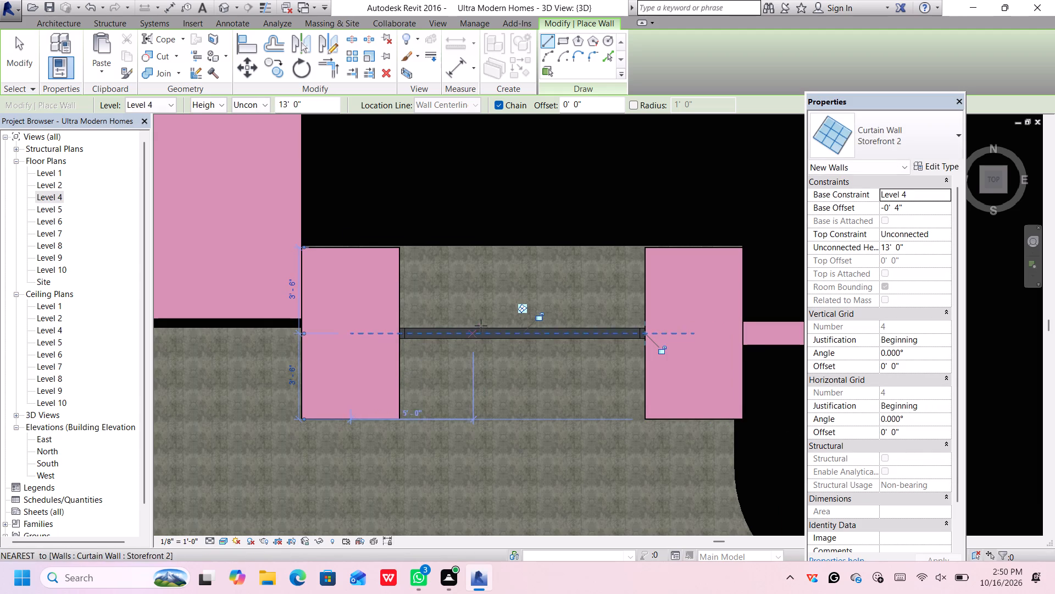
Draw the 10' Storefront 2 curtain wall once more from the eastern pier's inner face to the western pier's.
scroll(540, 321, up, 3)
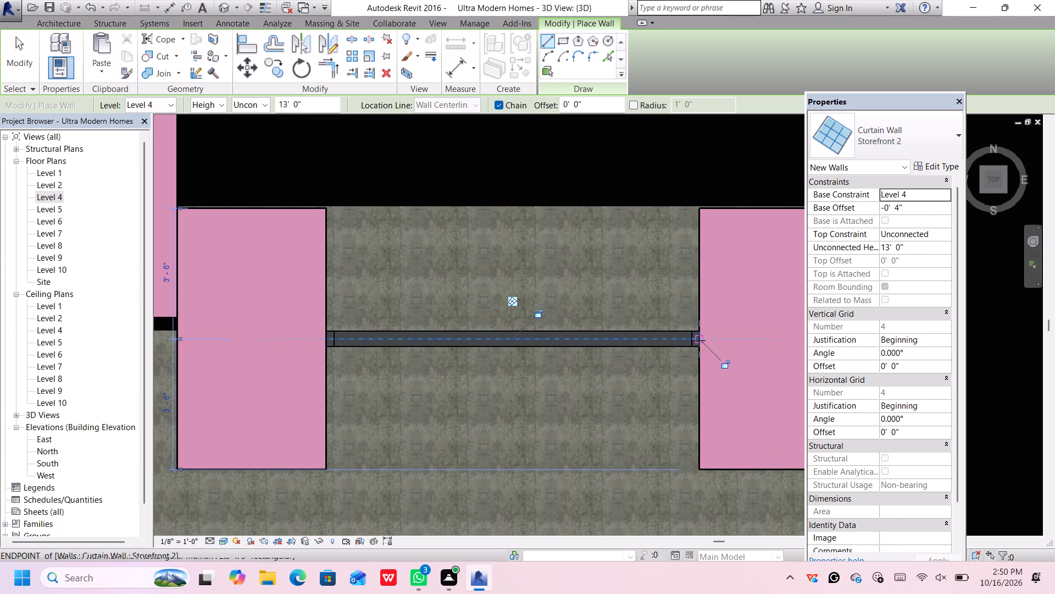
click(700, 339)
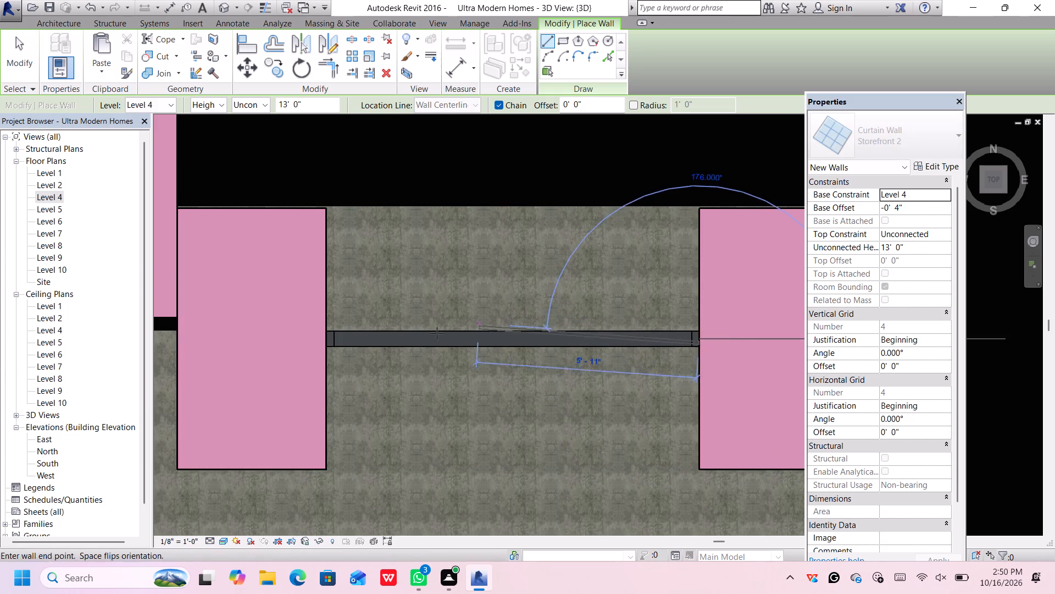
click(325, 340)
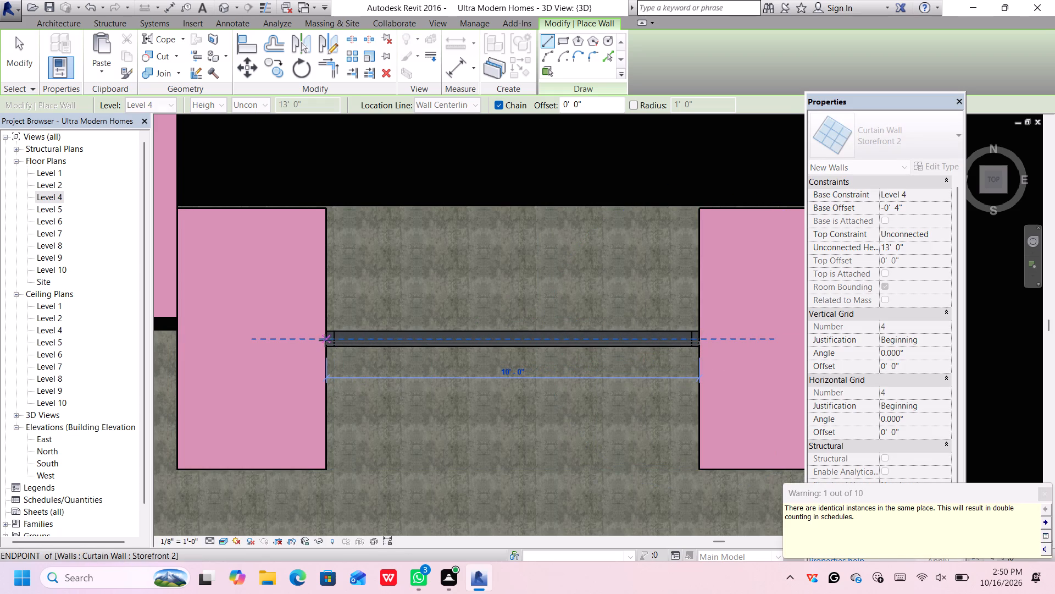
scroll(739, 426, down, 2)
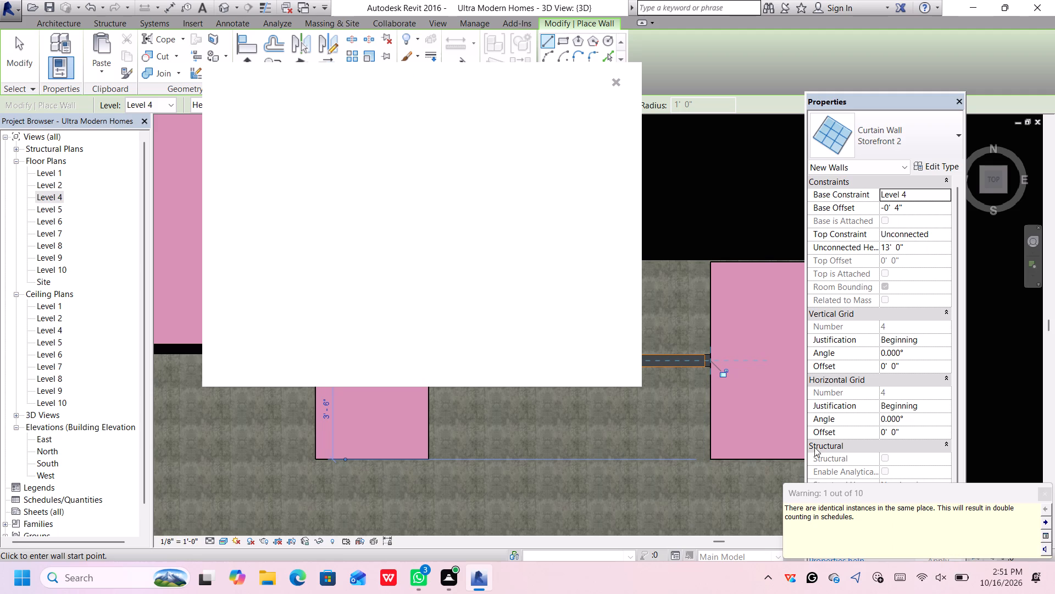
Close the pop-up notification covering the drawing.
click(611, 84)
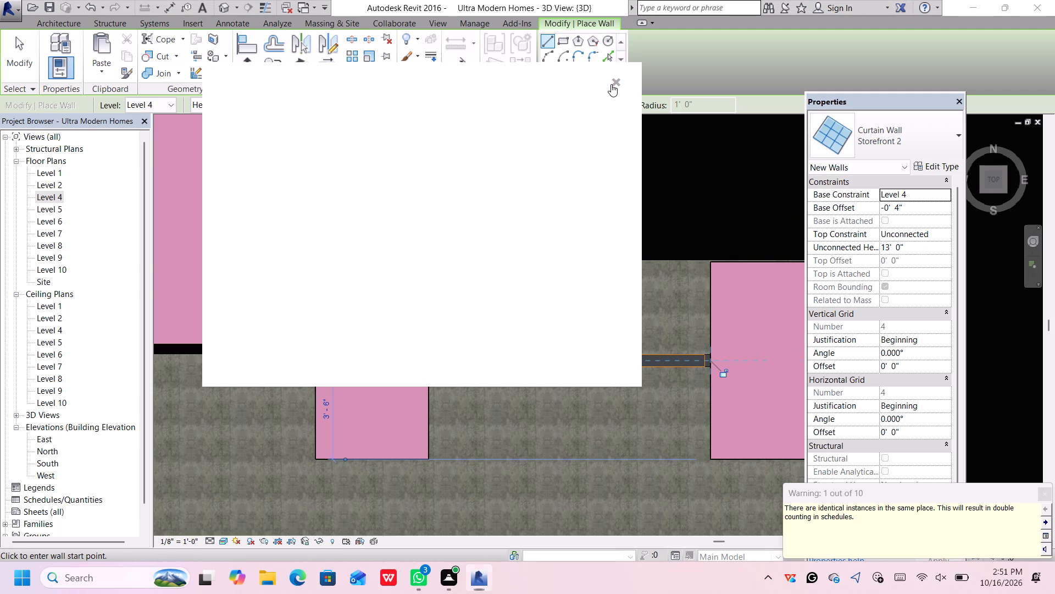
click(617, 82)
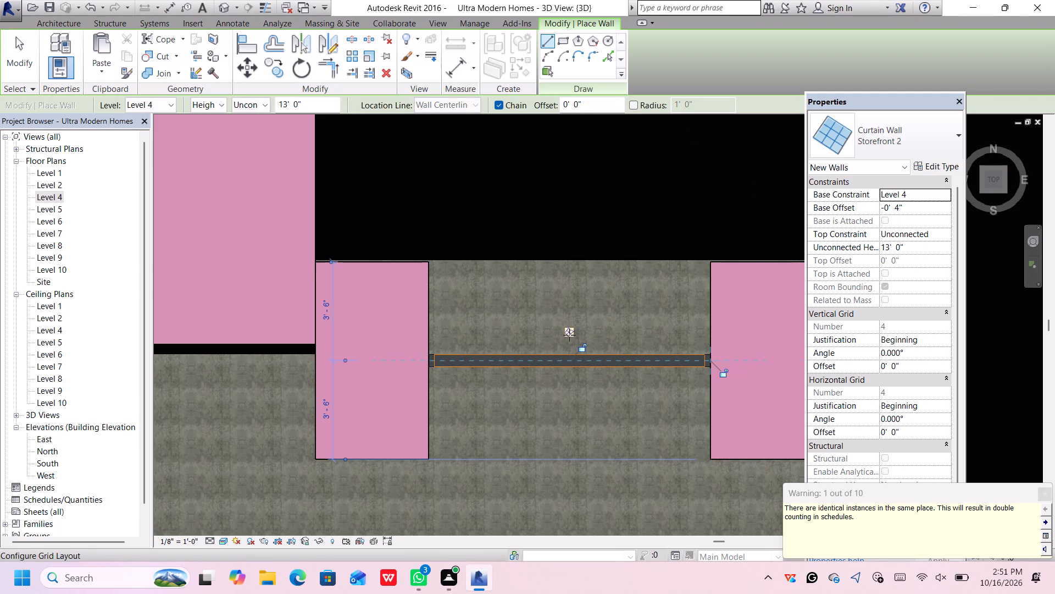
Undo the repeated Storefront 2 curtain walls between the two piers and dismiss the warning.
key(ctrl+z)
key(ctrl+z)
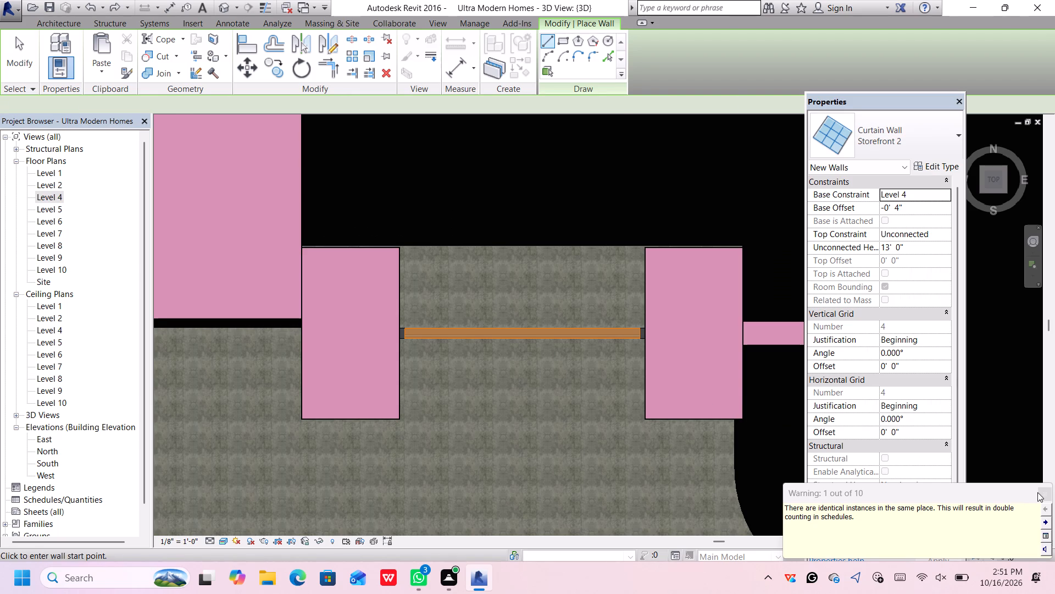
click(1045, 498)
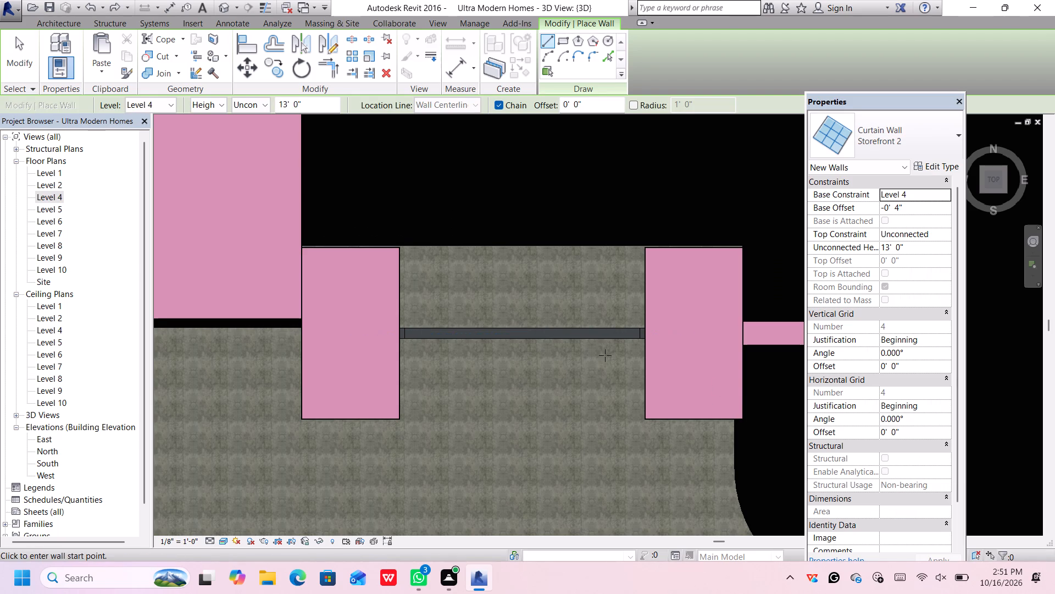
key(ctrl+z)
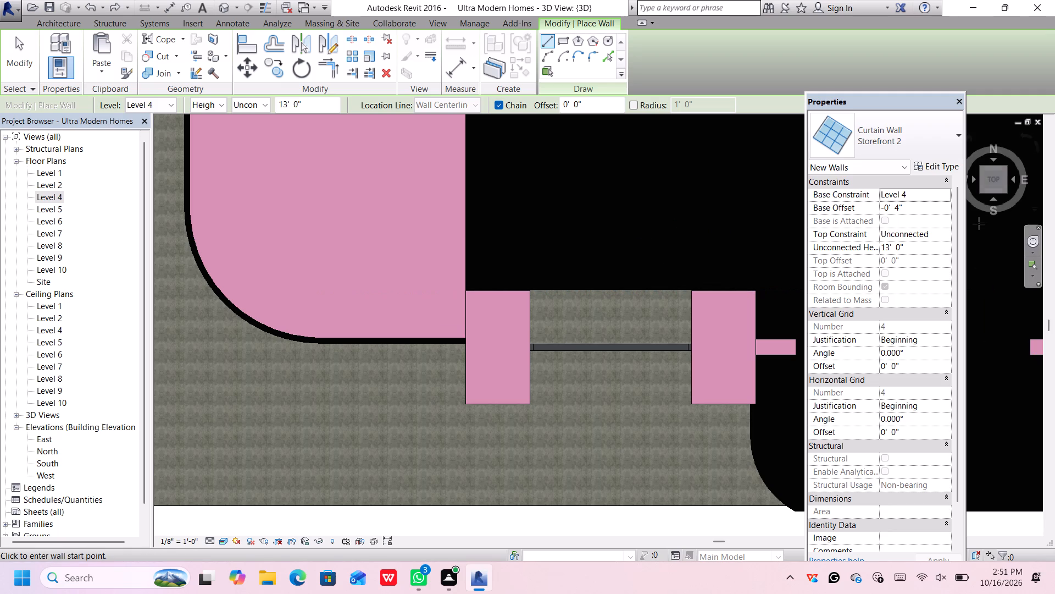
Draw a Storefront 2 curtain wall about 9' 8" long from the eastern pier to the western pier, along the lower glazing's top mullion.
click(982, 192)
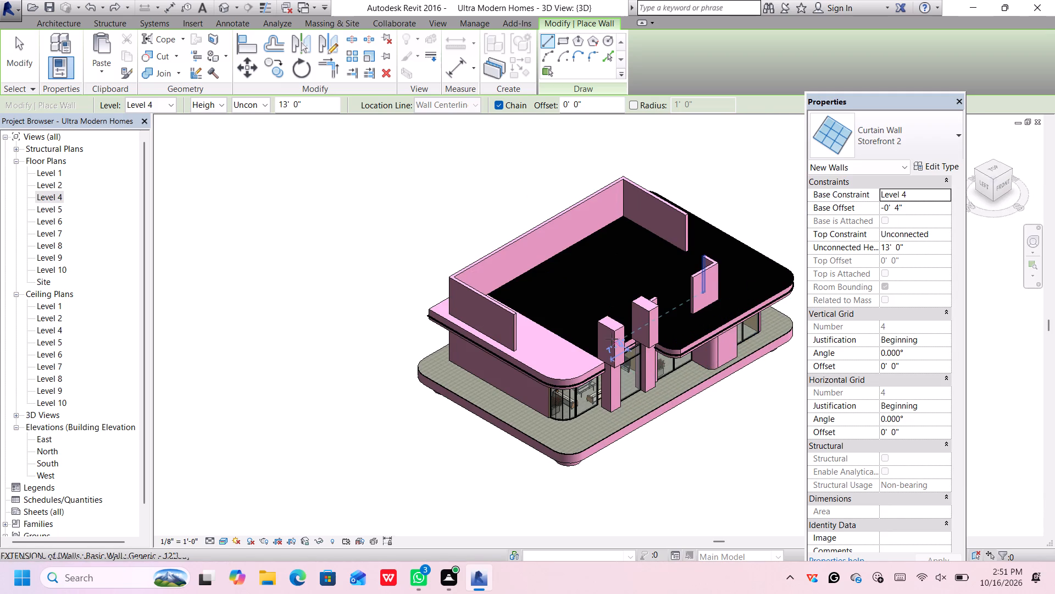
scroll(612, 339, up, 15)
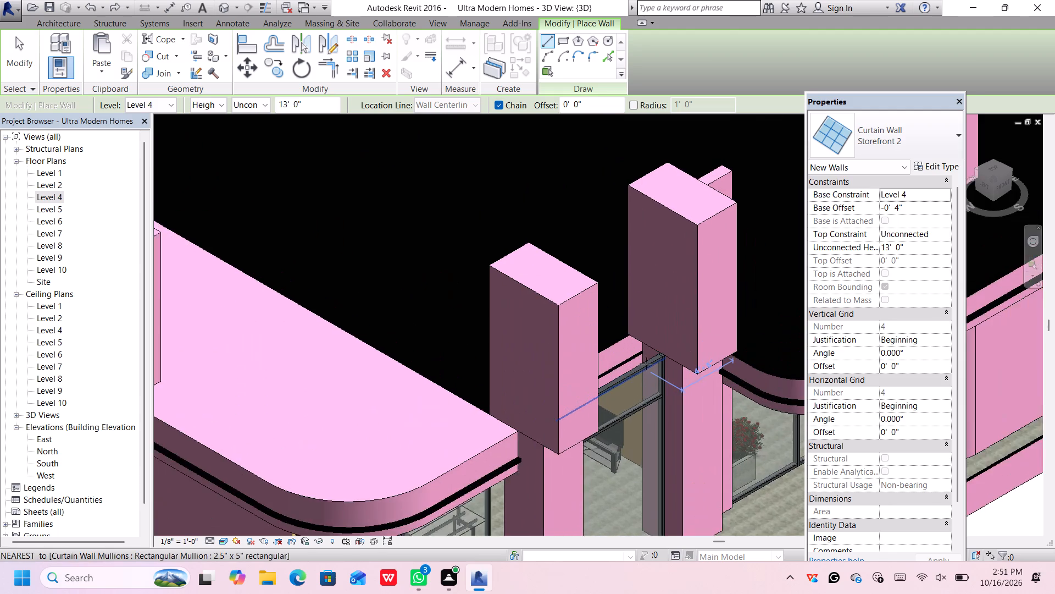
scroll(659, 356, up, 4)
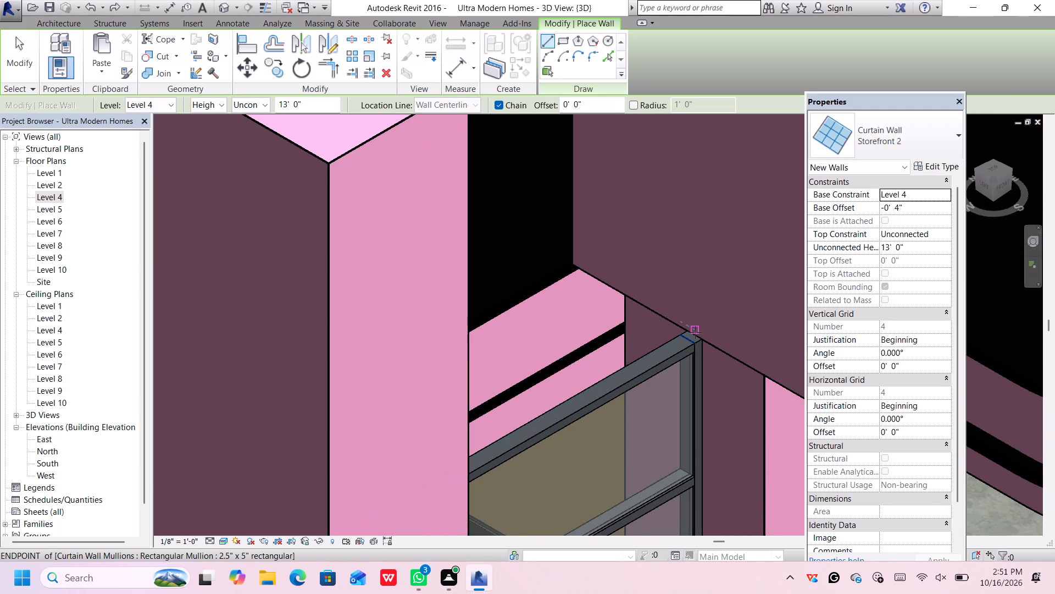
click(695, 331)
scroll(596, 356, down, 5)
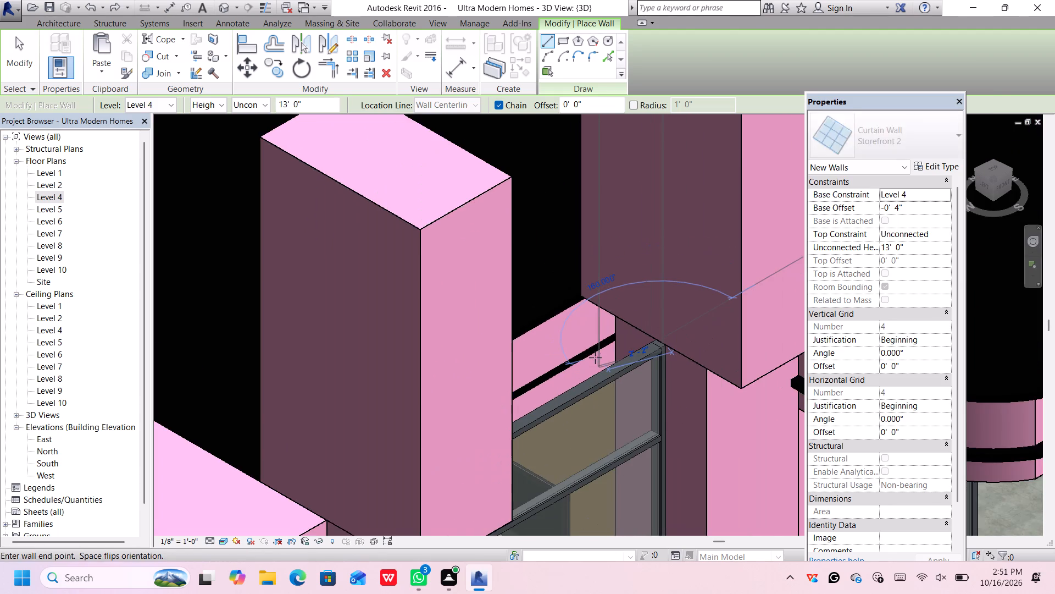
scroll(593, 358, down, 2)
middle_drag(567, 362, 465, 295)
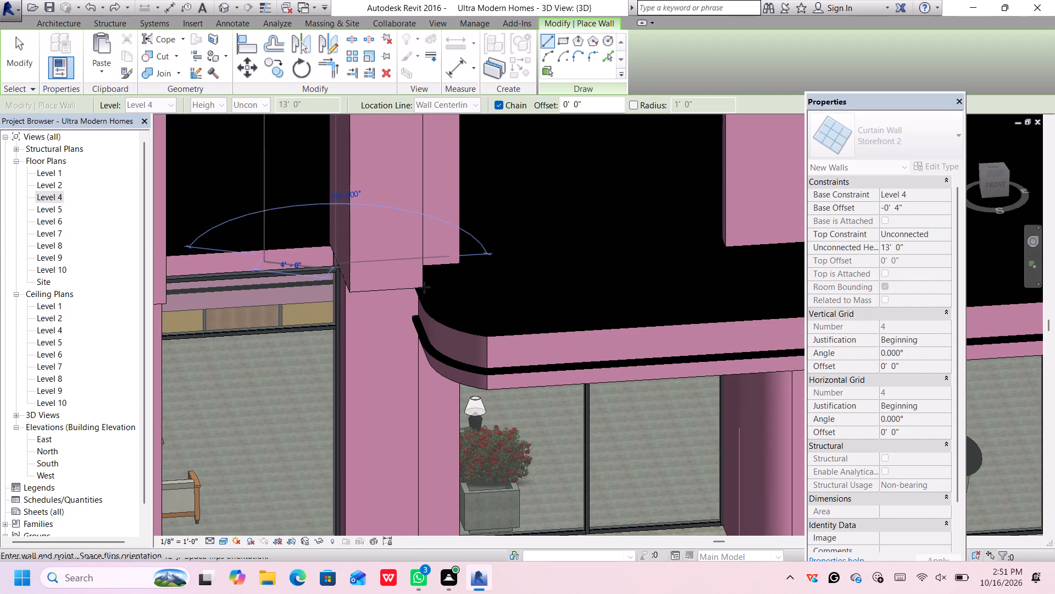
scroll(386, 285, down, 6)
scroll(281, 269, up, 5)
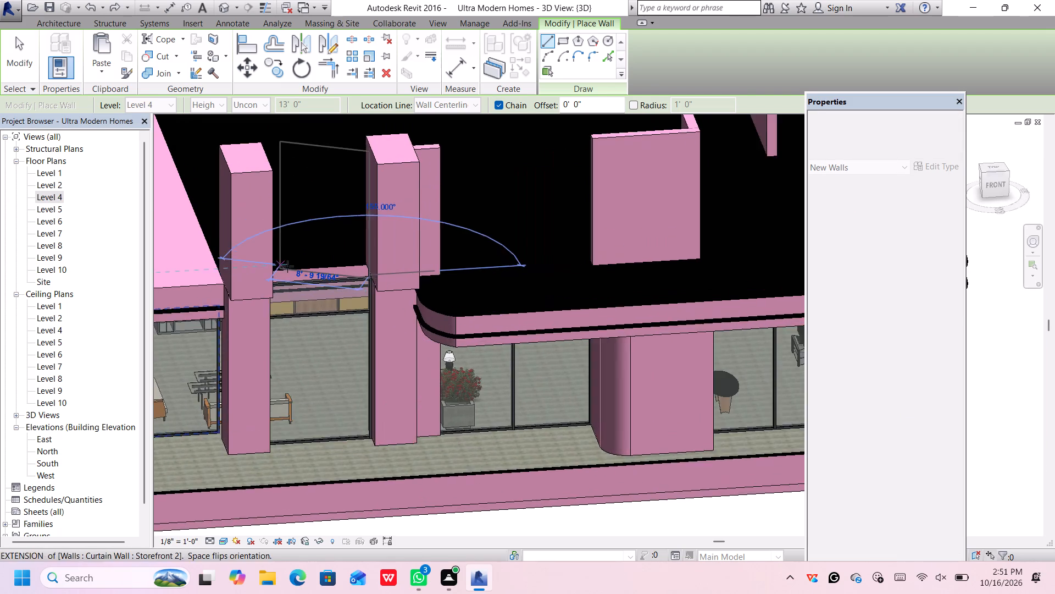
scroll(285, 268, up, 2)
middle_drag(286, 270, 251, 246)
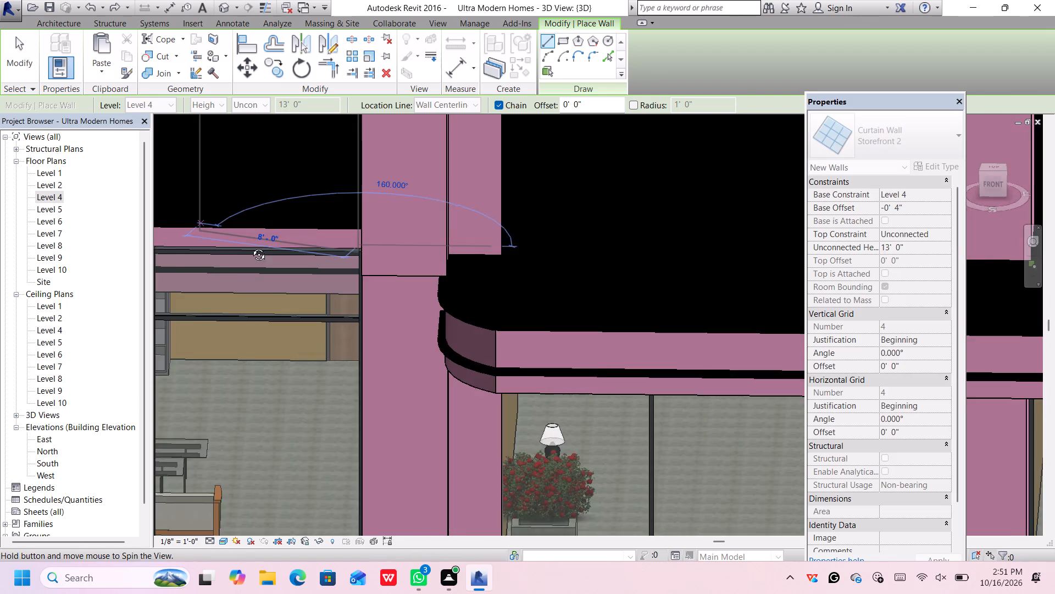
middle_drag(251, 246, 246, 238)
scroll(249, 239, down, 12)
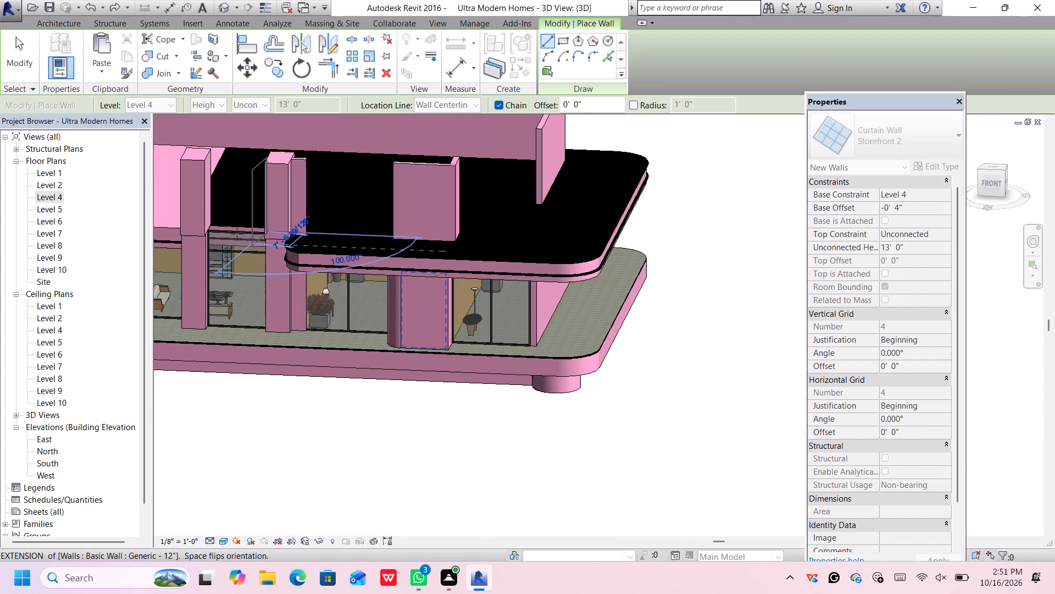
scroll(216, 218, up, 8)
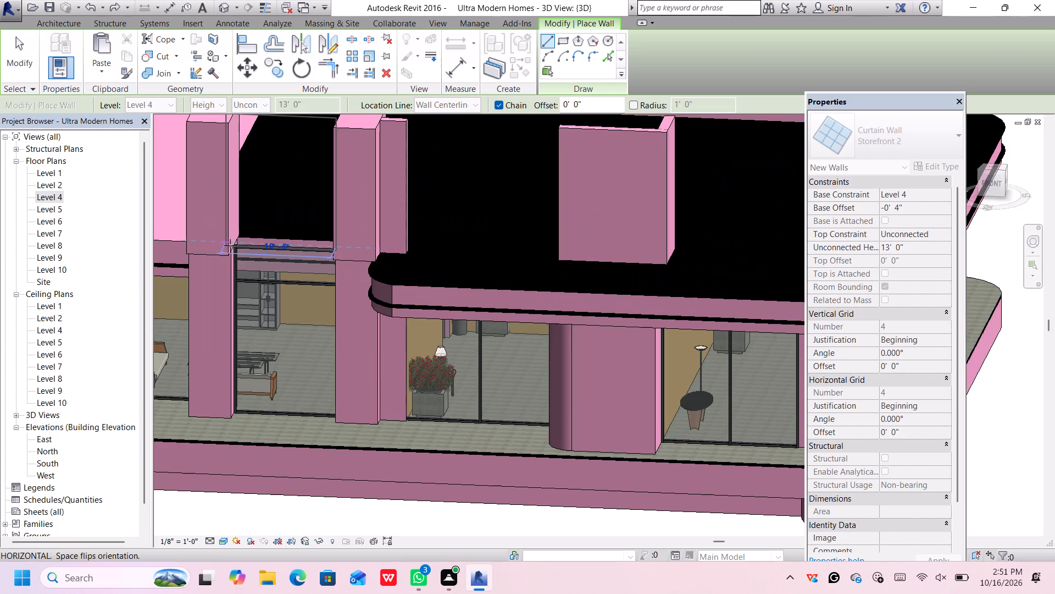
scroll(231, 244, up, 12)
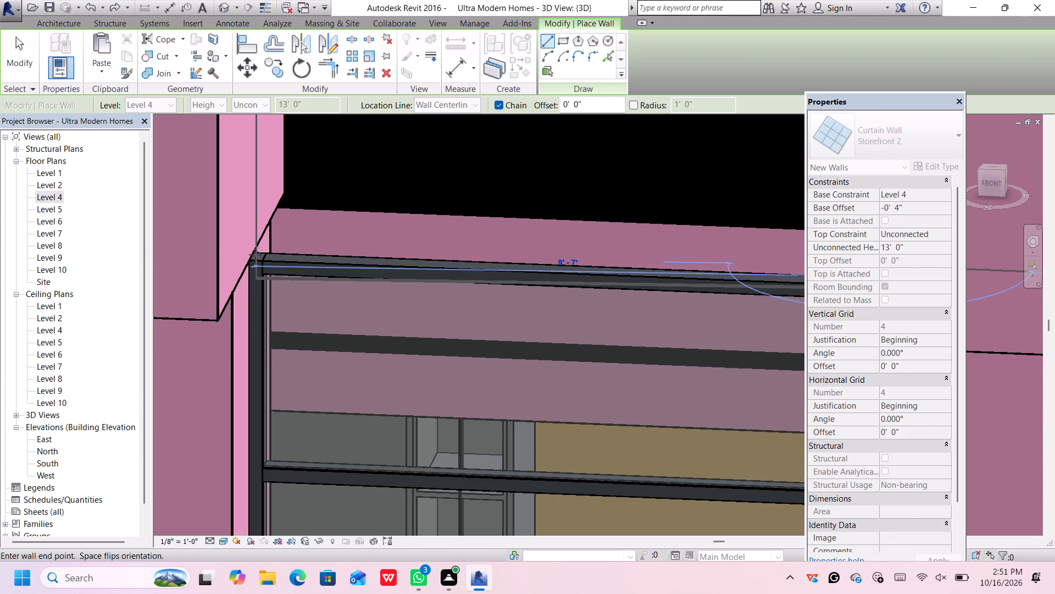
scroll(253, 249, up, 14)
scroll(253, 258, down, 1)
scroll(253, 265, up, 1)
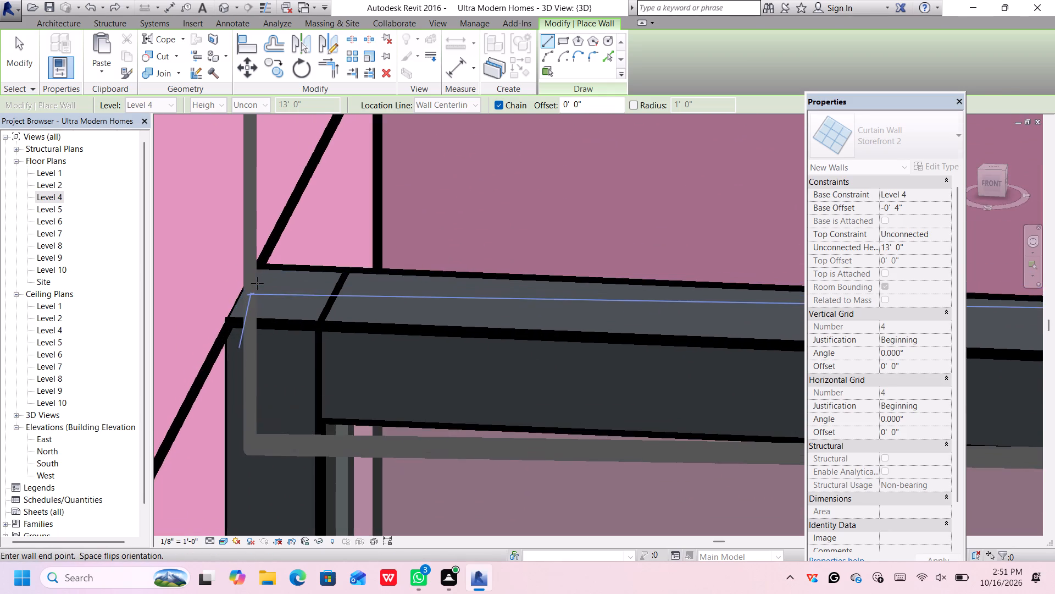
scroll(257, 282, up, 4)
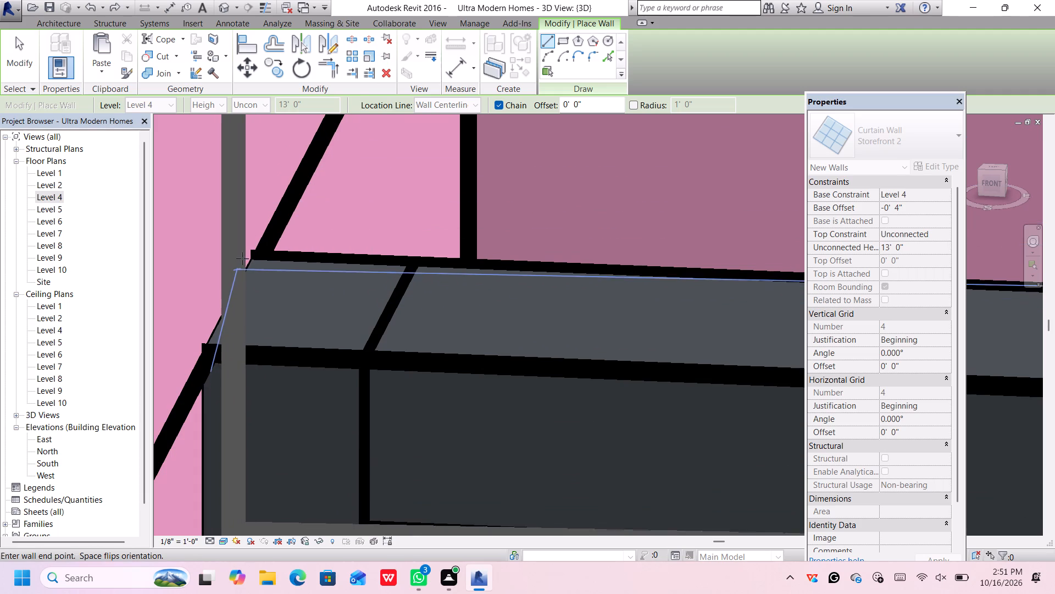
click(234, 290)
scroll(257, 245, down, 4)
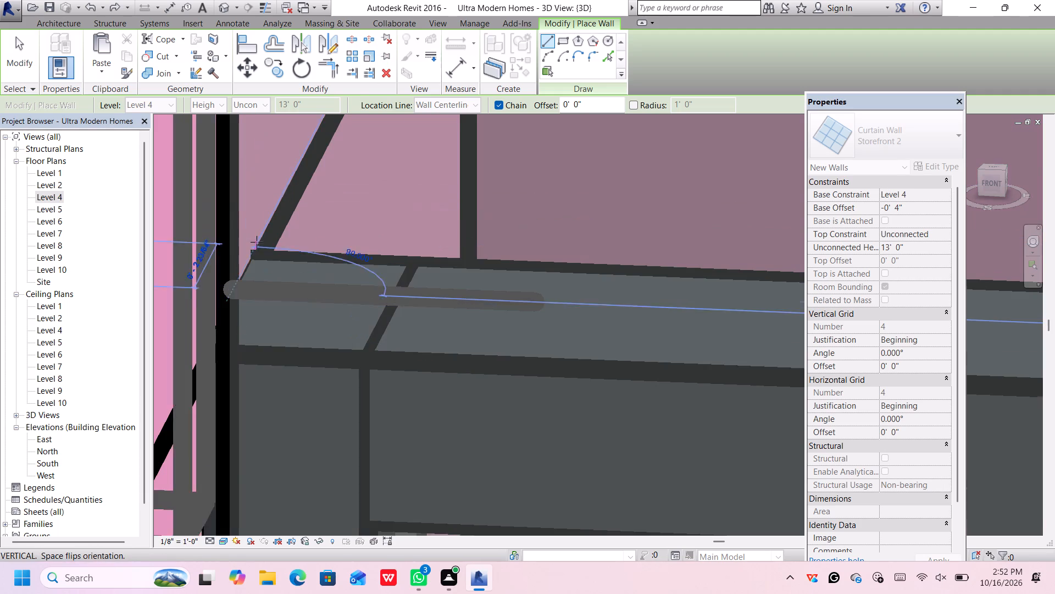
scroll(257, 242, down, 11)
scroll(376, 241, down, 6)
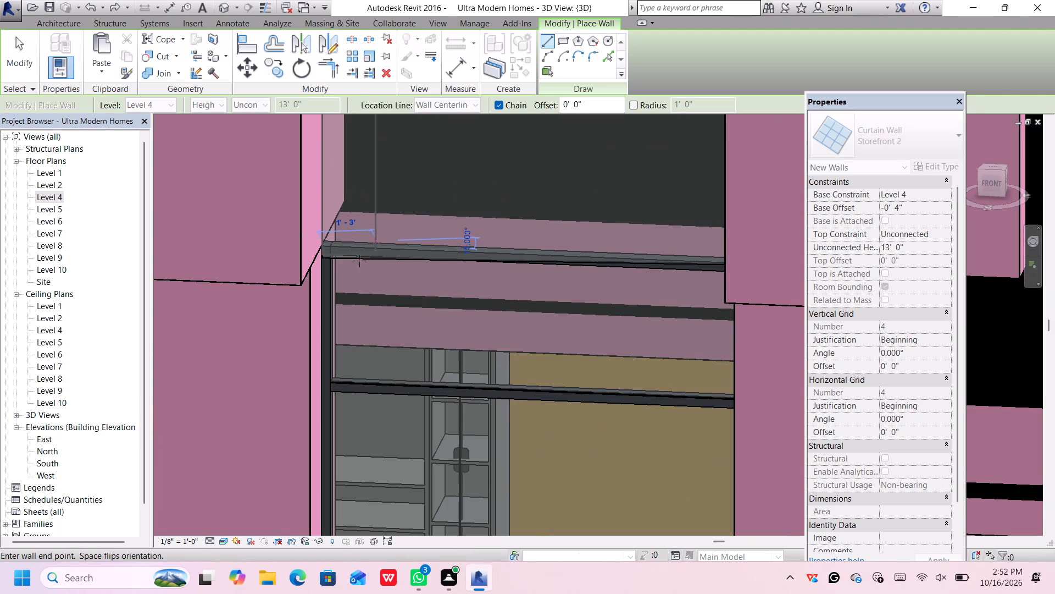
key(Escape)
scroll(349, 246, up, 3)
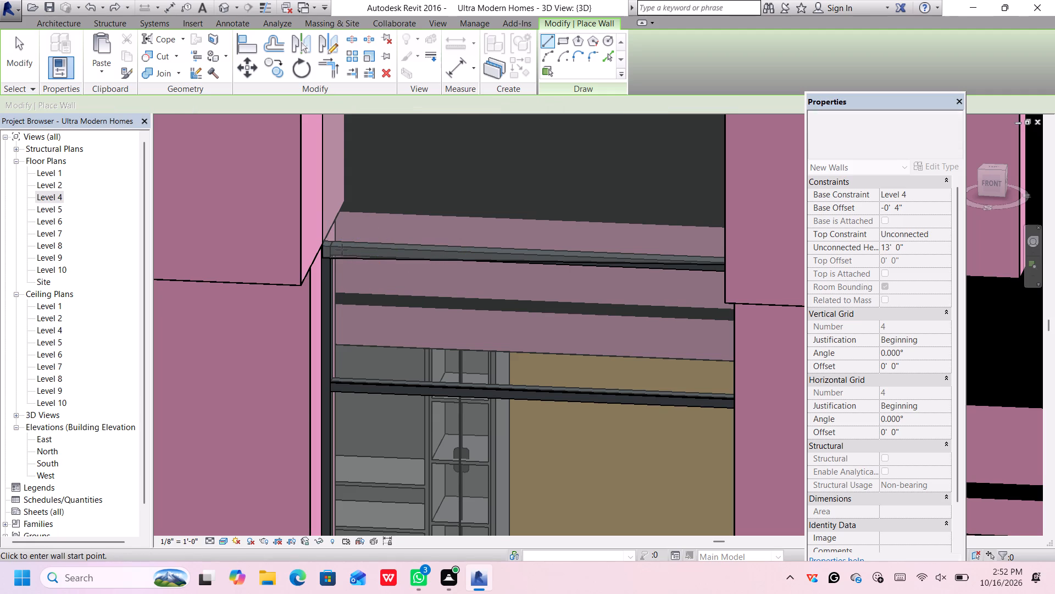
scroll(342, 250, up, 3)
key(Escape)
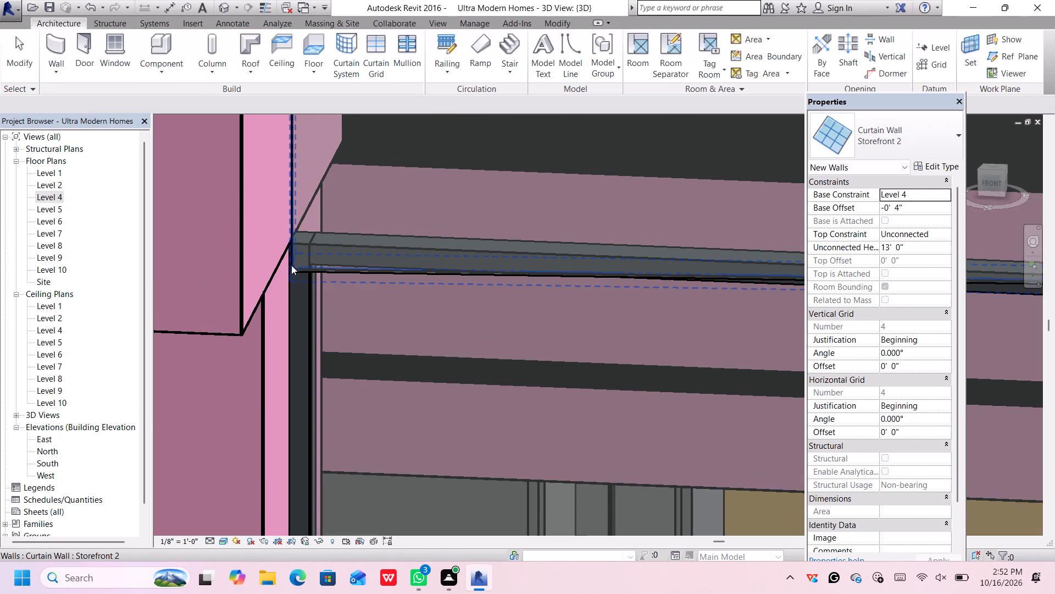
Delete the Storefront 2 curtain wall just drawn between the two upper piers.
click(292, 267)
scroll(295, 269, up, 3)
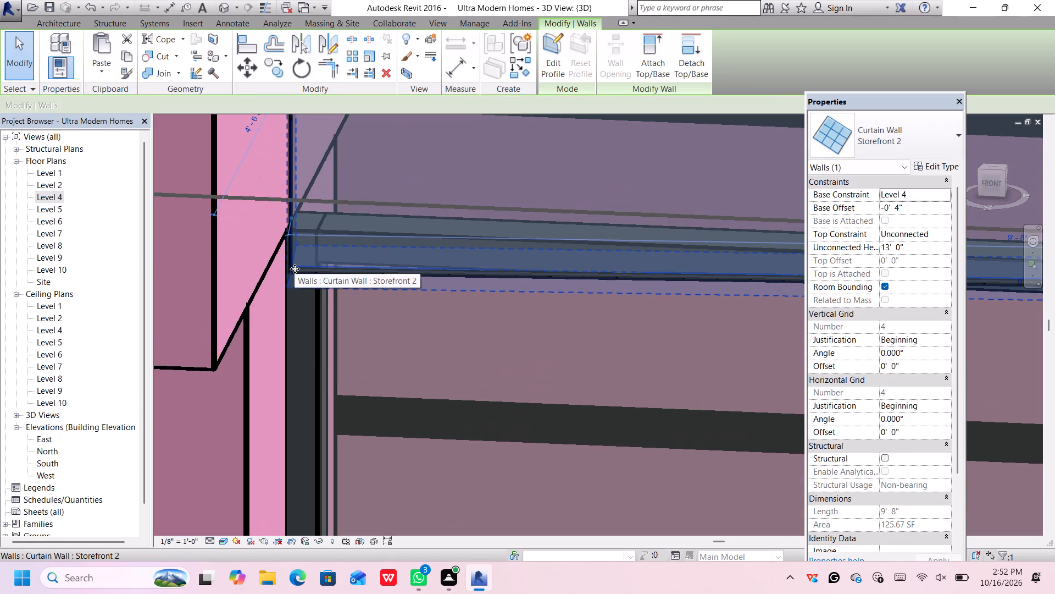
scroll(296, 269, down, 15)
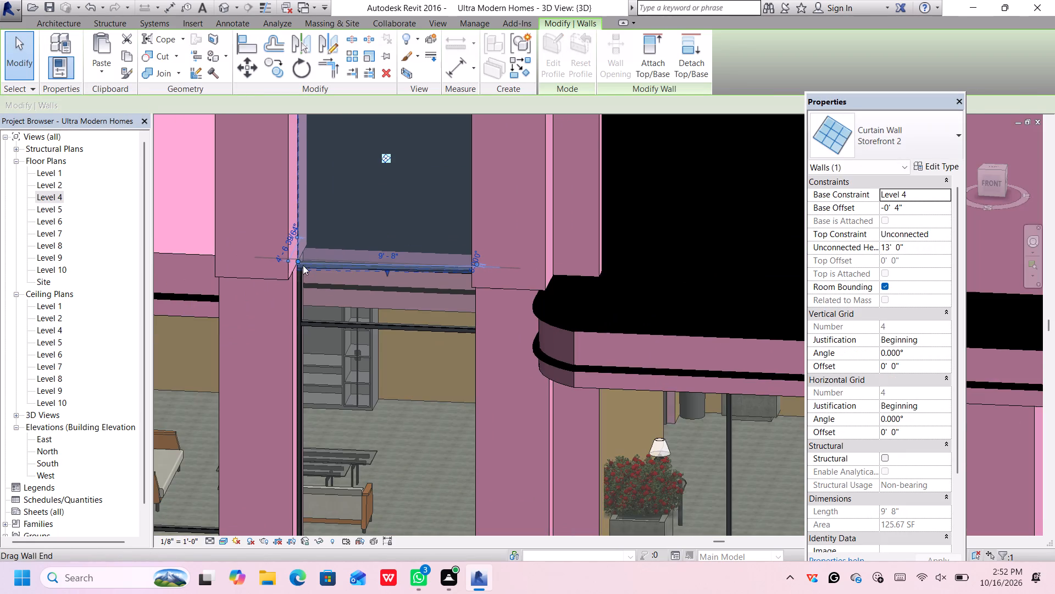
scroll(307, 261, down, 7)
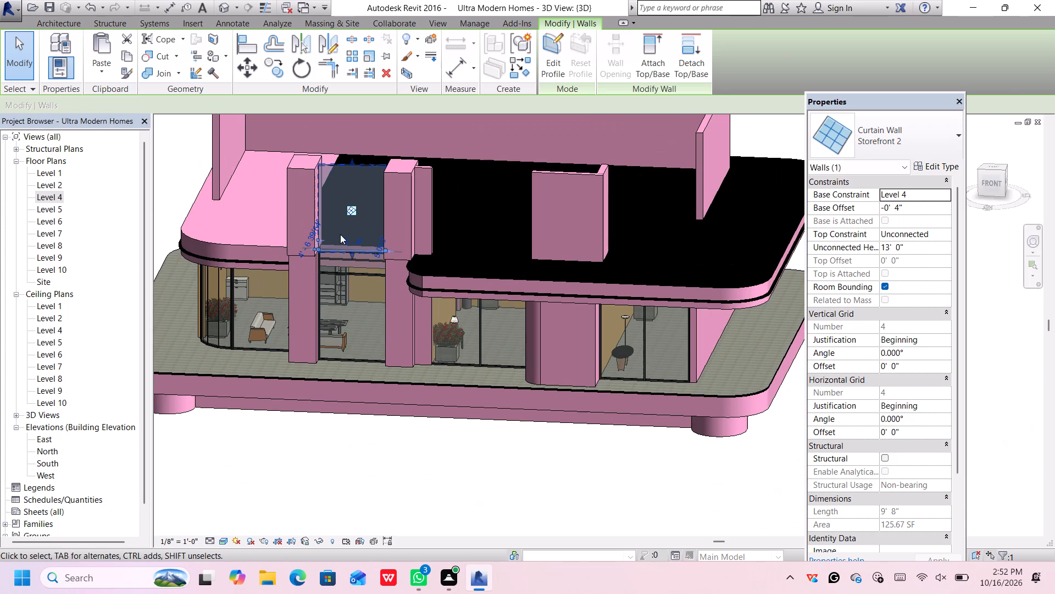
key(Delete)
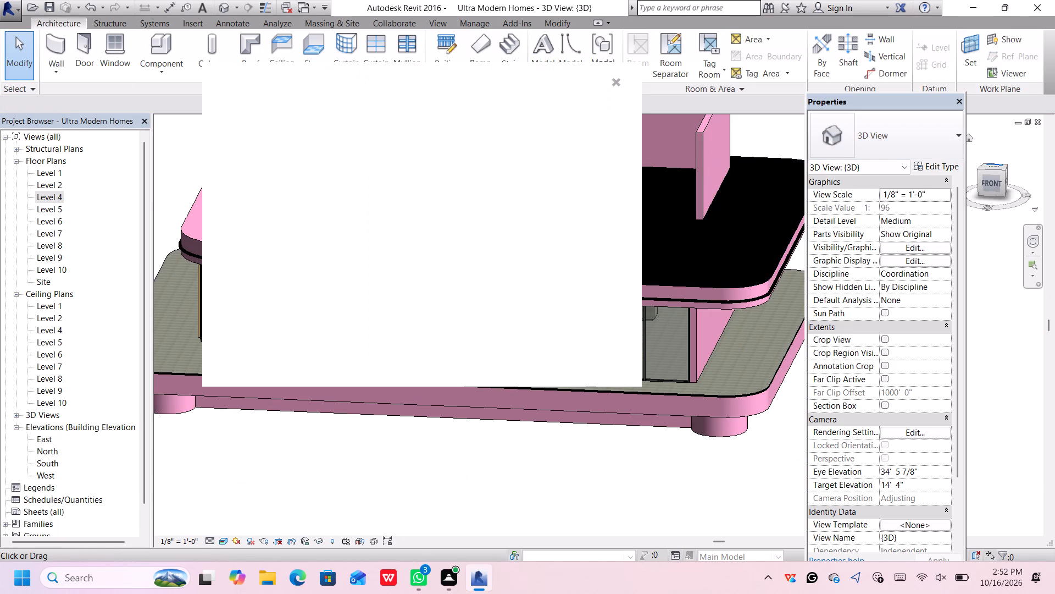
Switch the 3D view to the top view and close the pop-up notification covering the drawing.
click(986, 163)
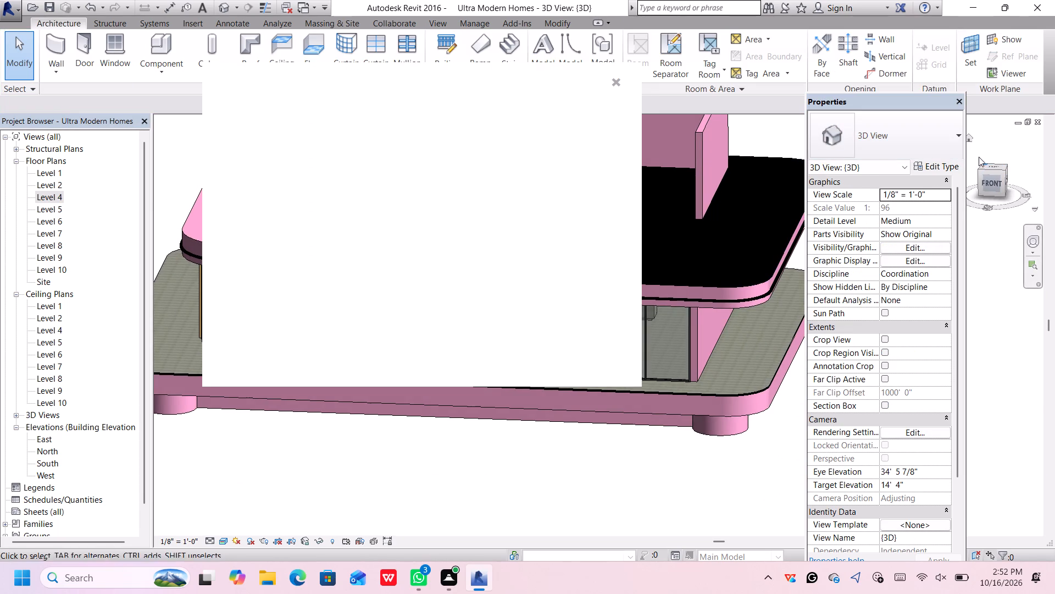
click(989, 167)
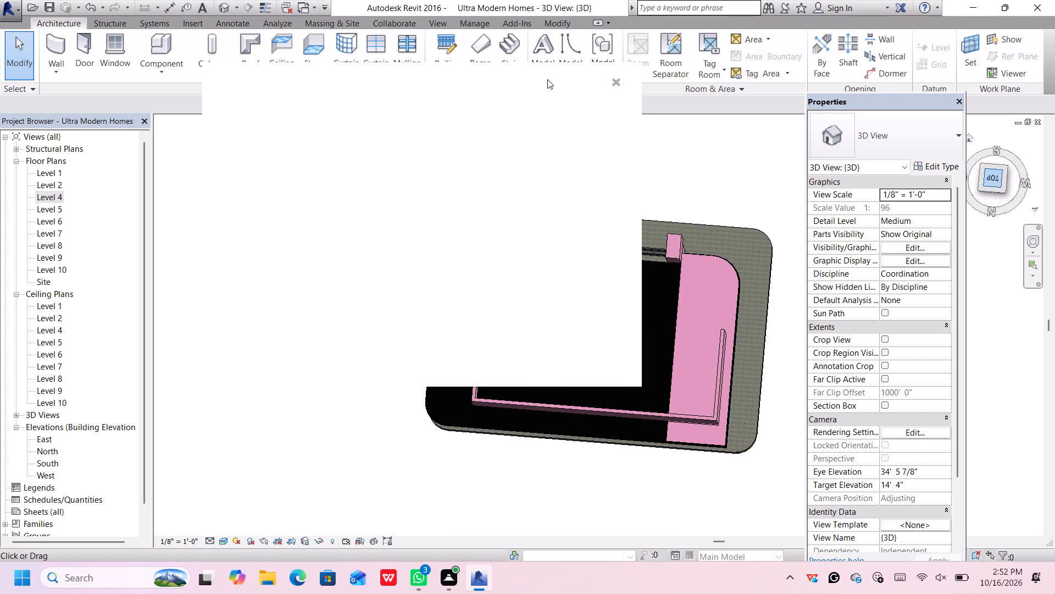
click(613, 80)
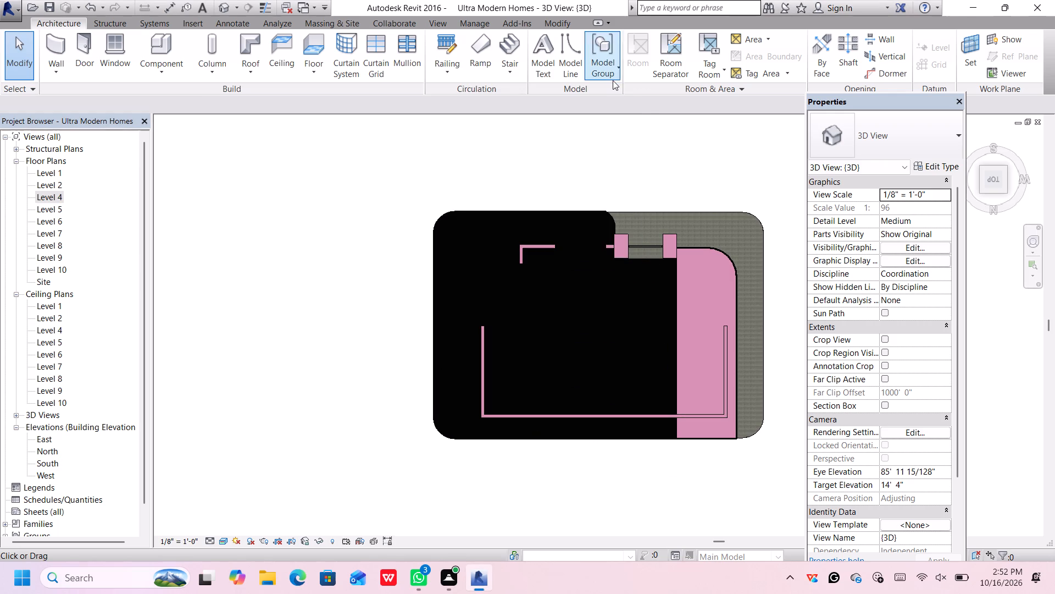
Start the Wall command and save the project at the save reminder.
scroll(632, 246, up, 6)
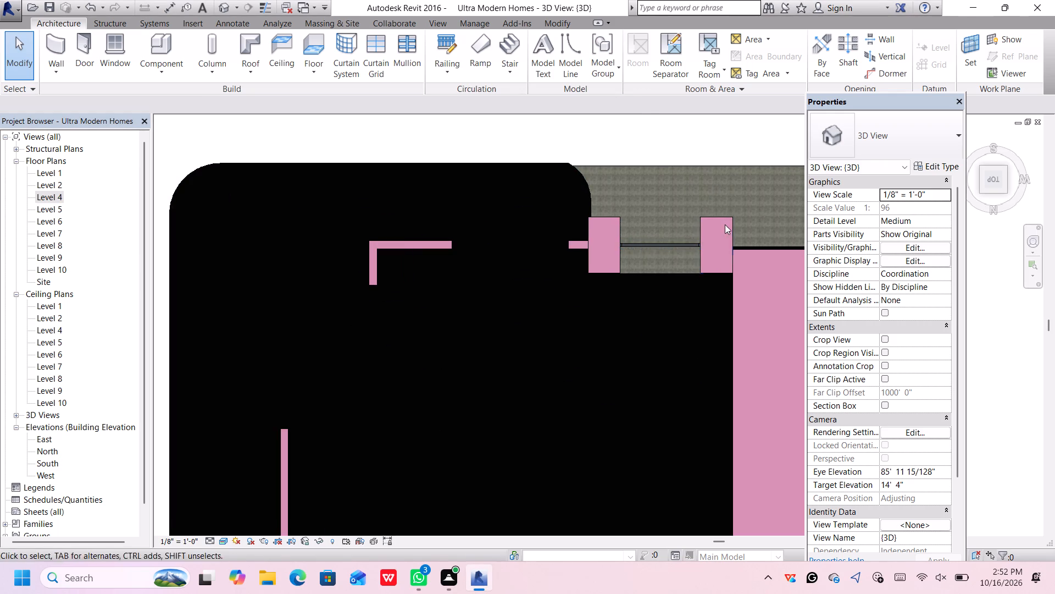
middle_drag(770, 212, 668, 193)
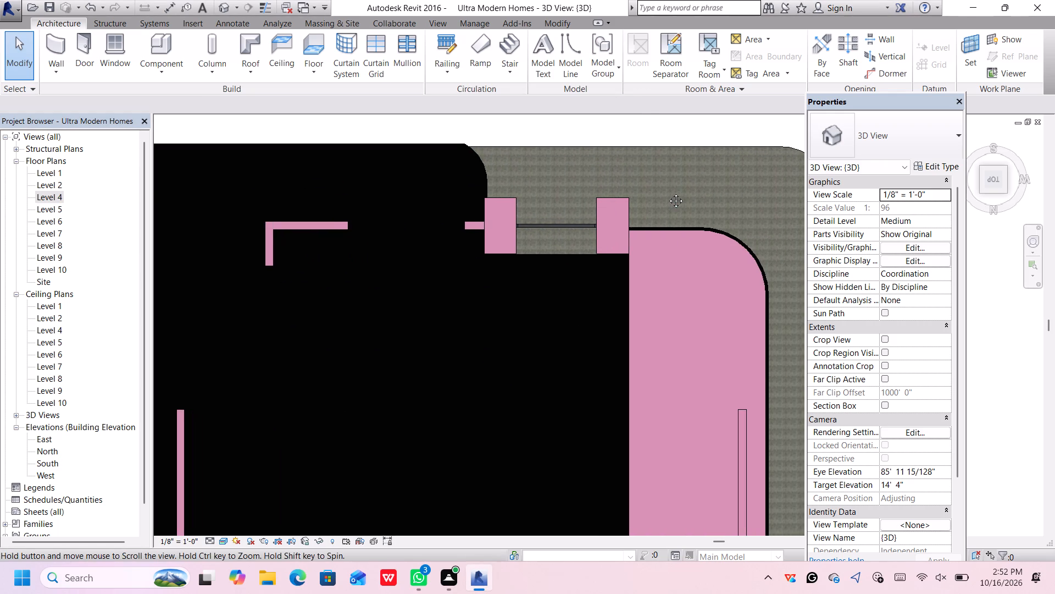
click(857, 145)
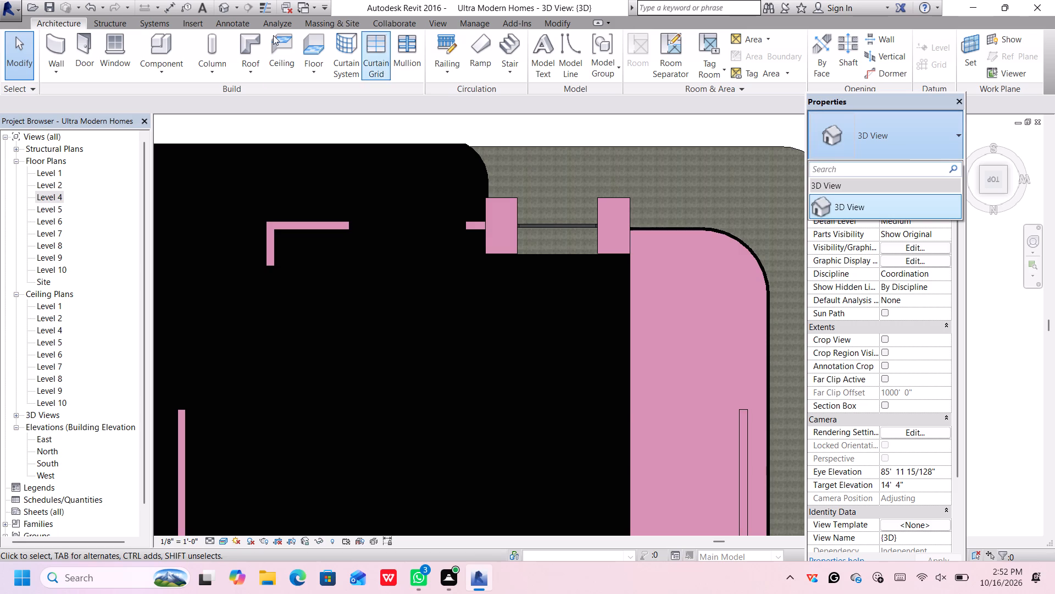
click(59, 39)
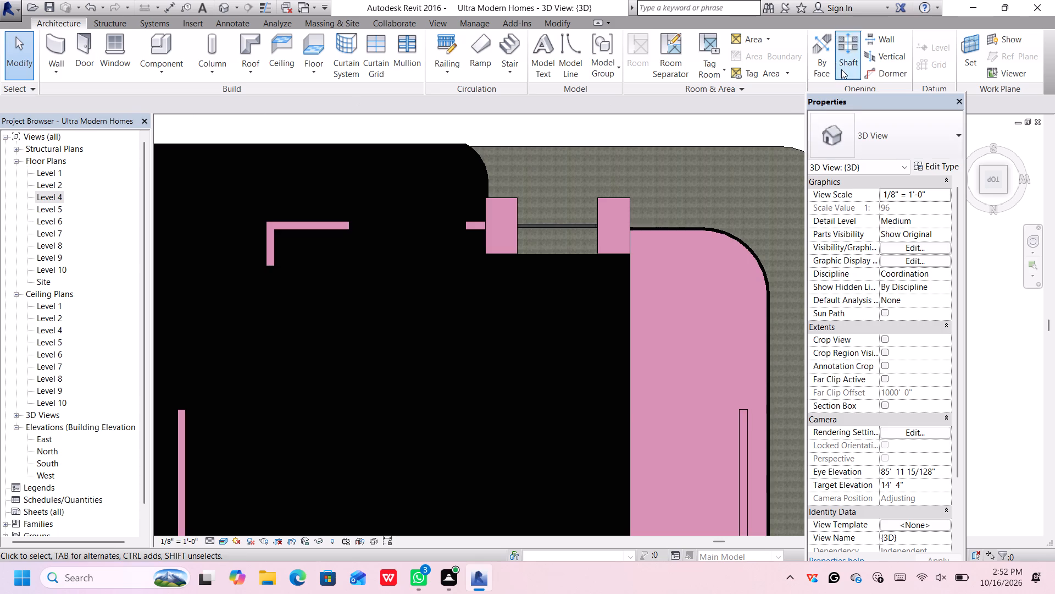
click(62, 46)
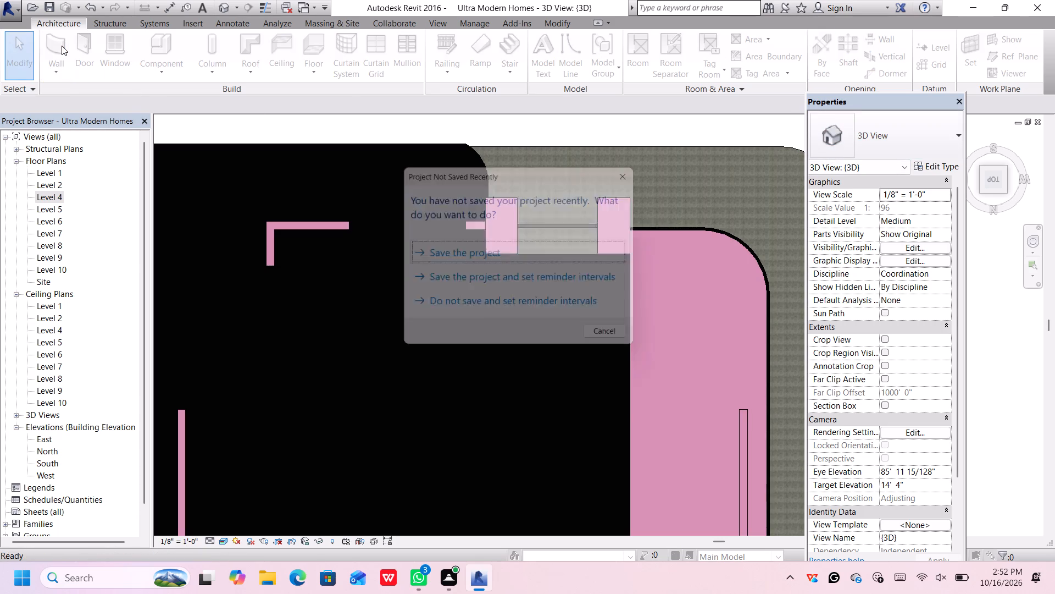
click(520, 249)
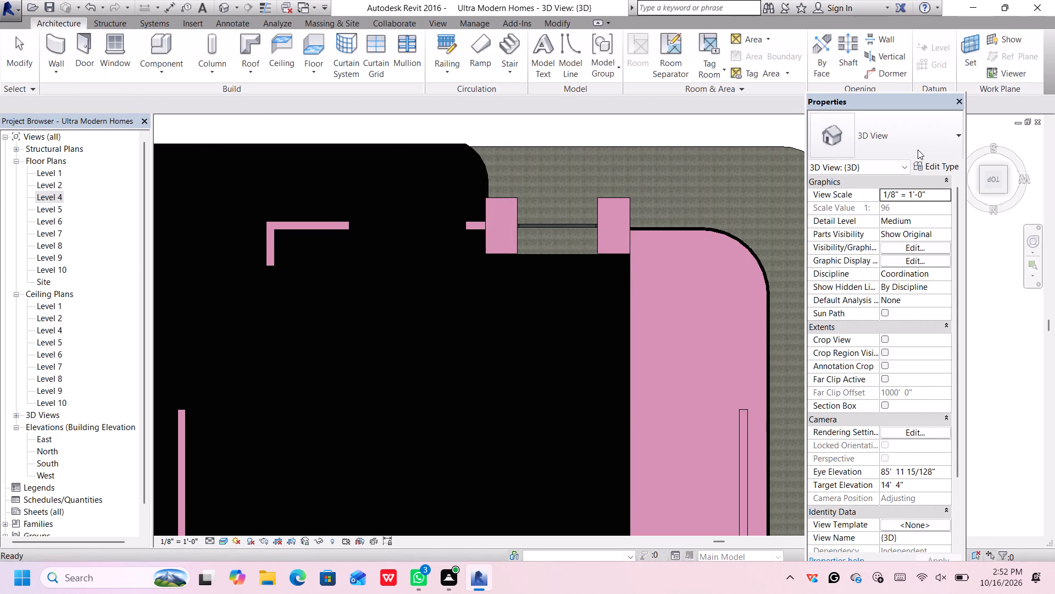
Draw a 13' high Storefront curtain wall on Level 4, base offset -4", from the western pier's inner face to the eastern pier's.
click(915, 140)
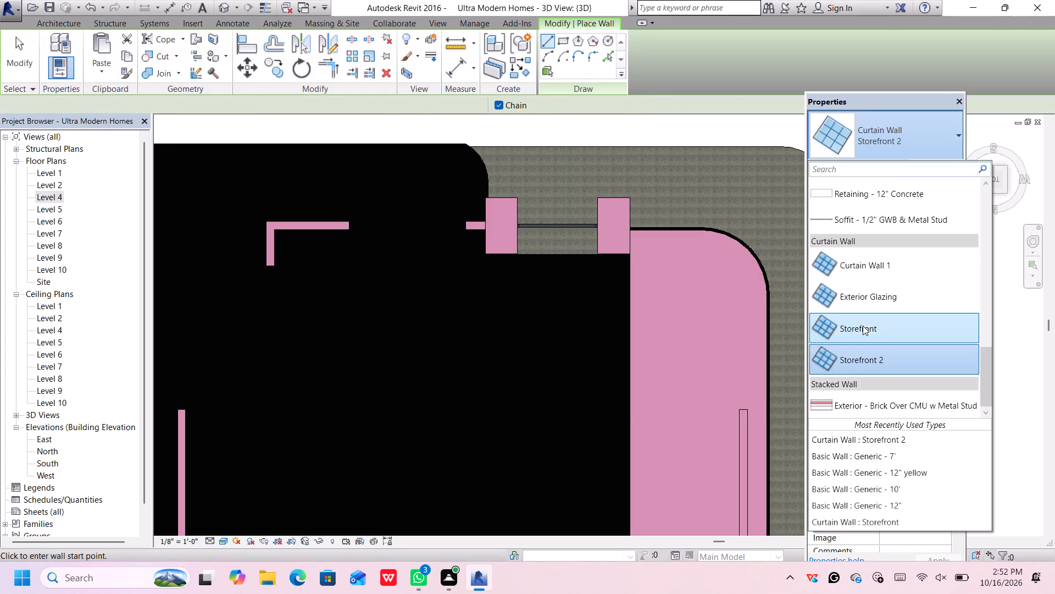
click(863, 326)
scroll(527, 228, up, 5)
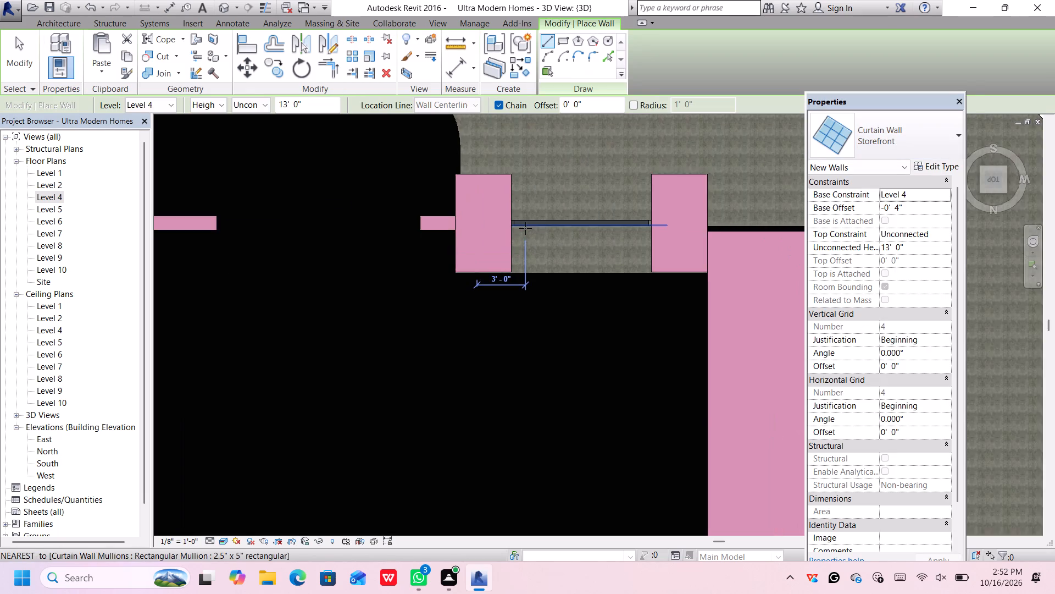
scroll(525, 228, up, 3)
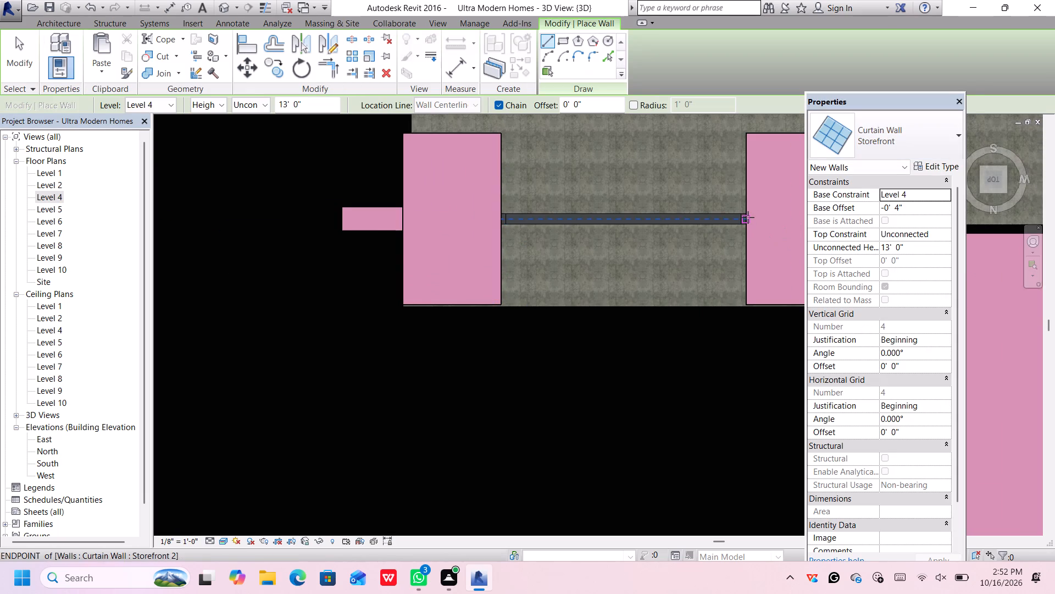
click(748, 217)
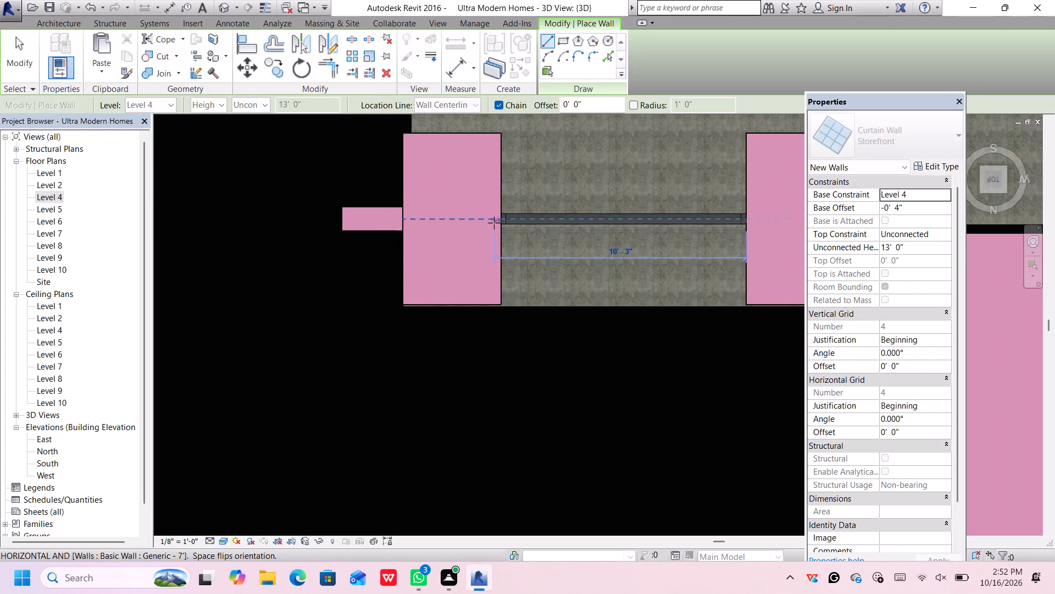
click(498, 218)
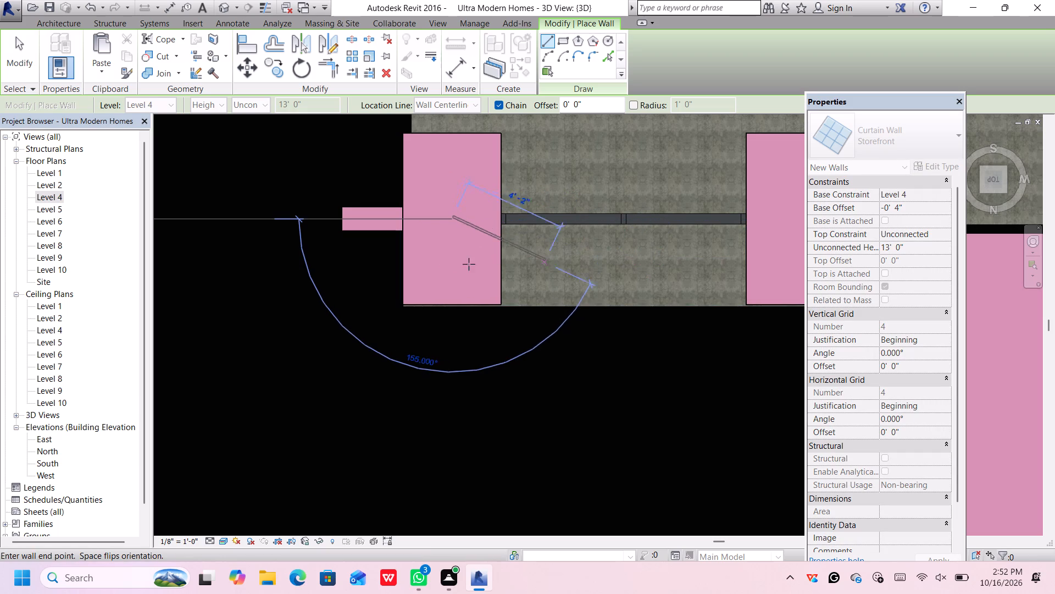
key(Escape)
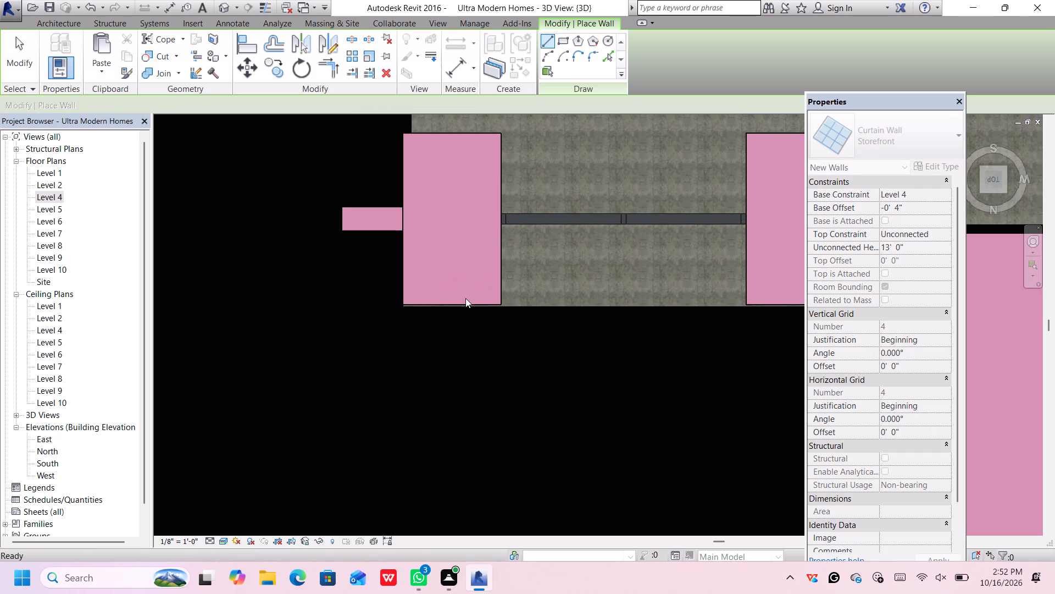
Undo the Storefront curtain wall just drawn between the two upper south piers.
scroll(585, 258, down, 4)
scroll(682, 230, up, 2)
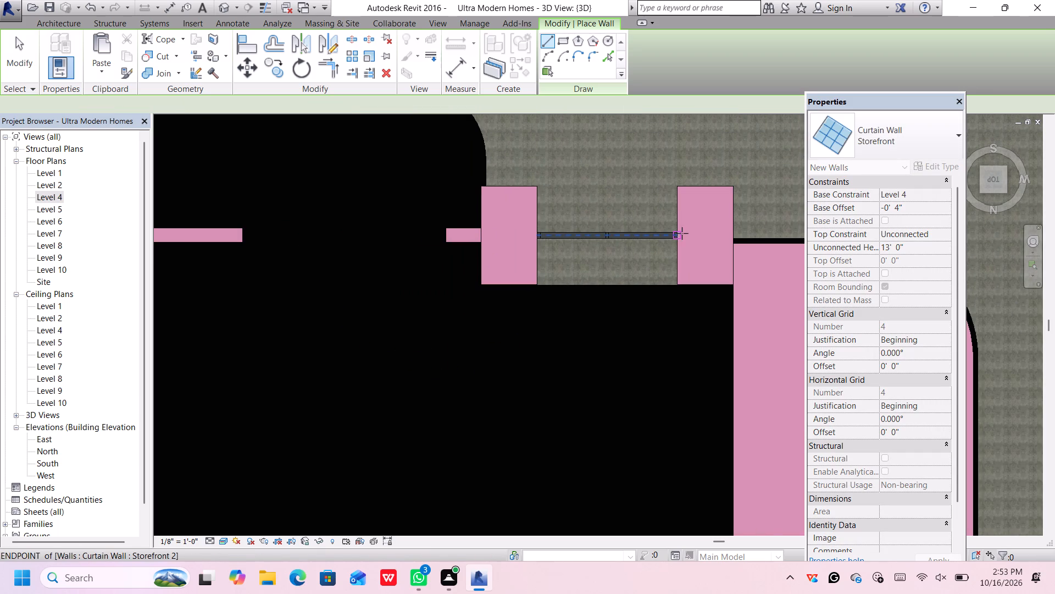
scroll(682, 233, up, 4)
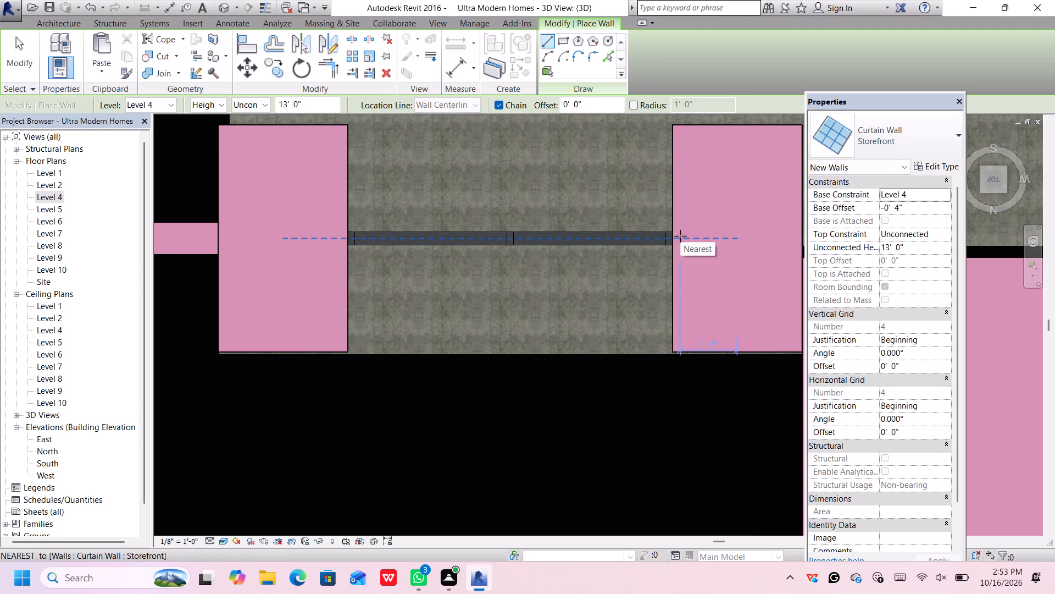
key(ctrl+z)
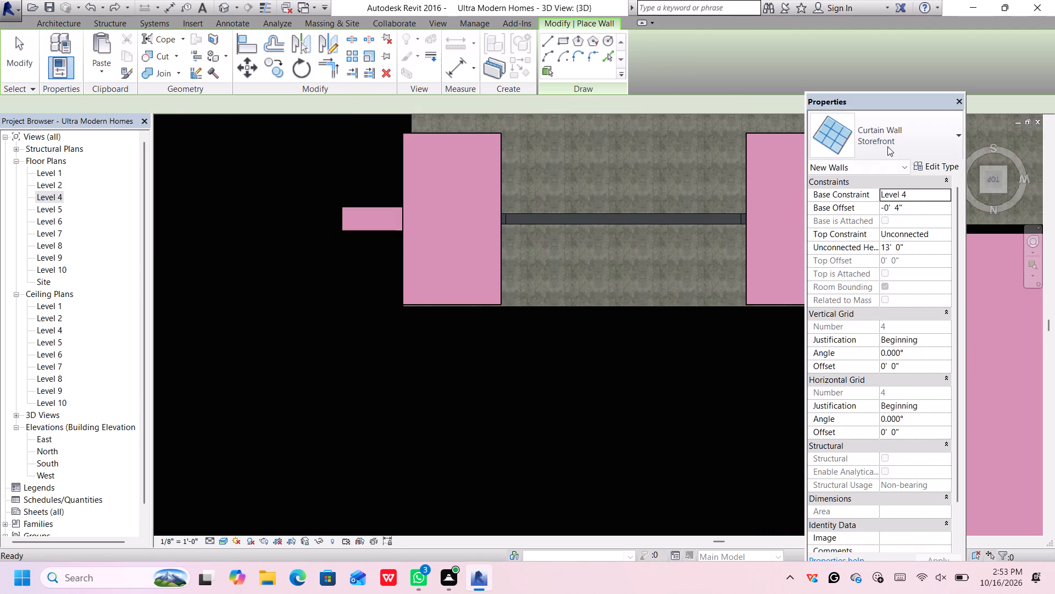
Draw a 13' high Storefront 2 curtain wall on Level 4, base offset -4", from the western pier's inner face to the eastern pier's.
click(889, 147)
click(870, 354)
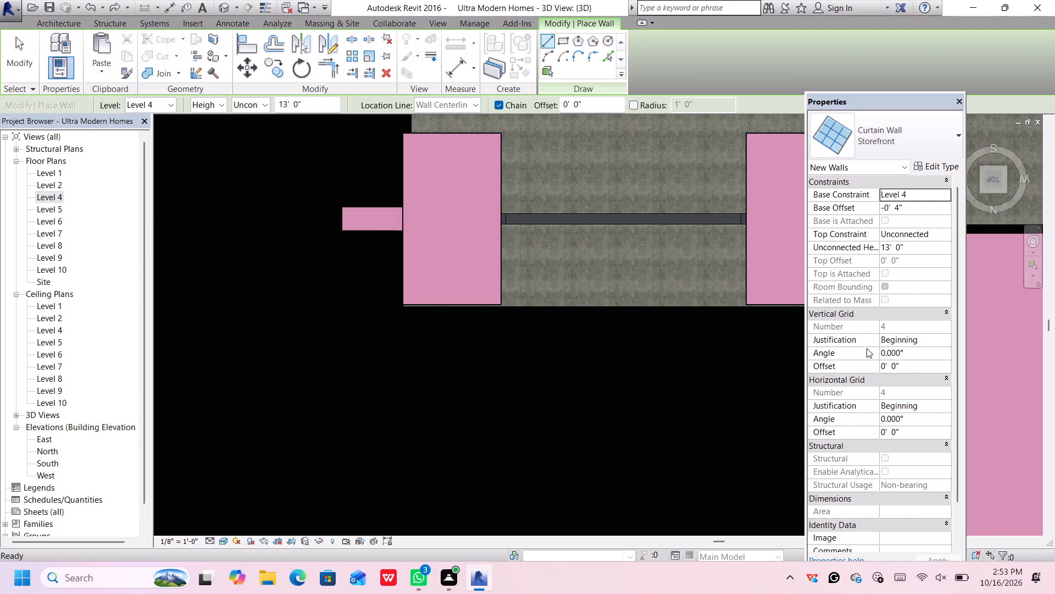
scroll(756, 215, up, 5)
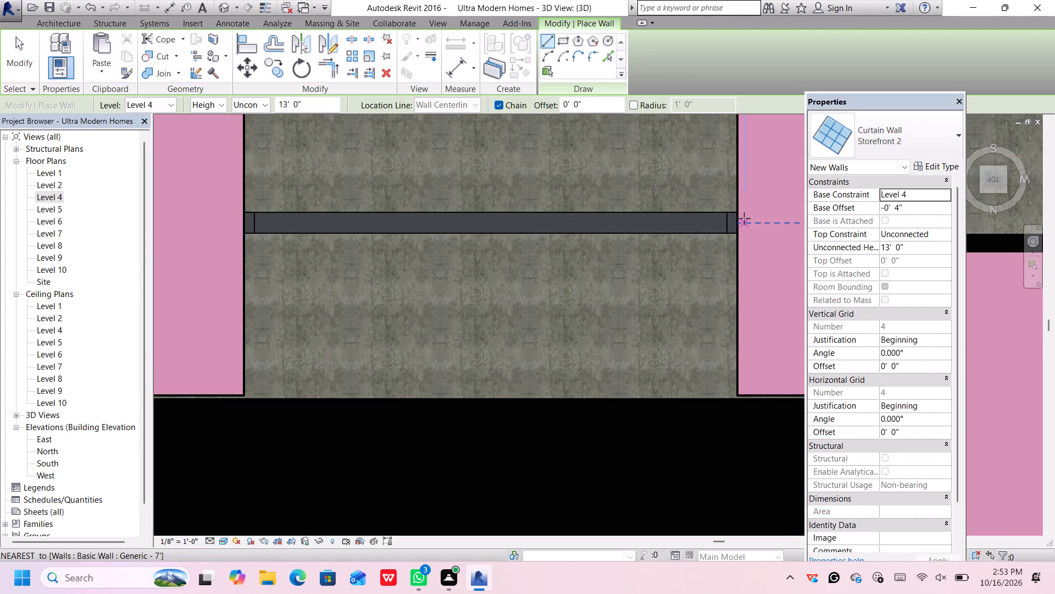
click(739, 221)
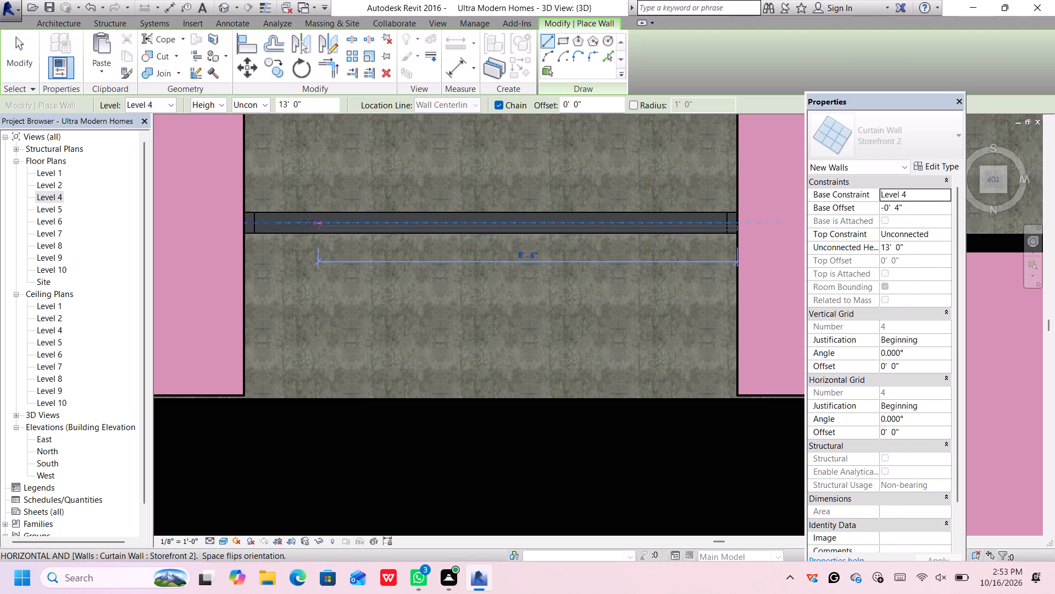
click(241, 219)
scroll(241, 220, down, 1)
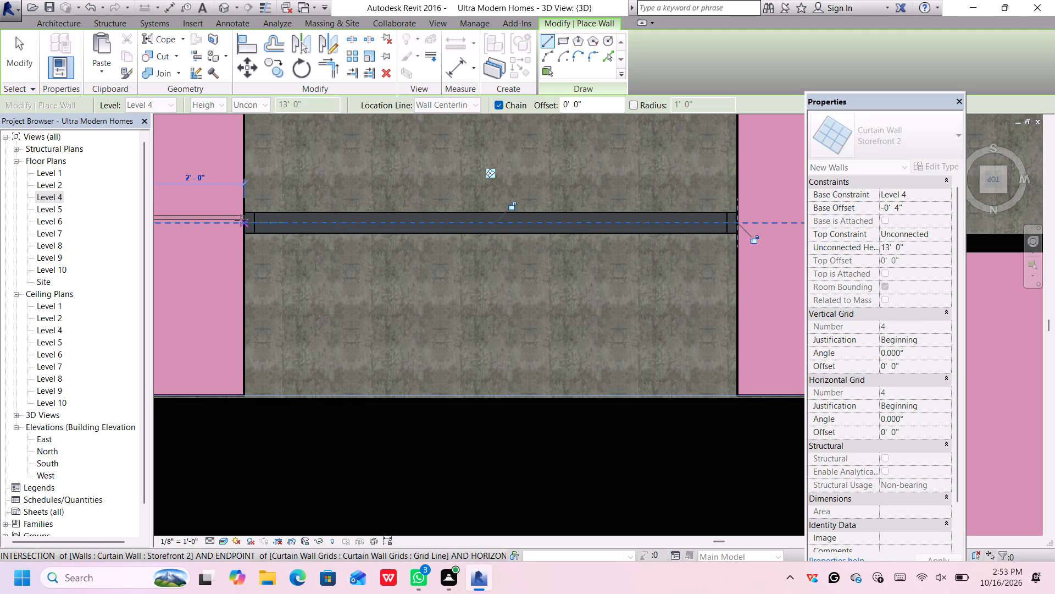
scroll(241, 220, down, 5)
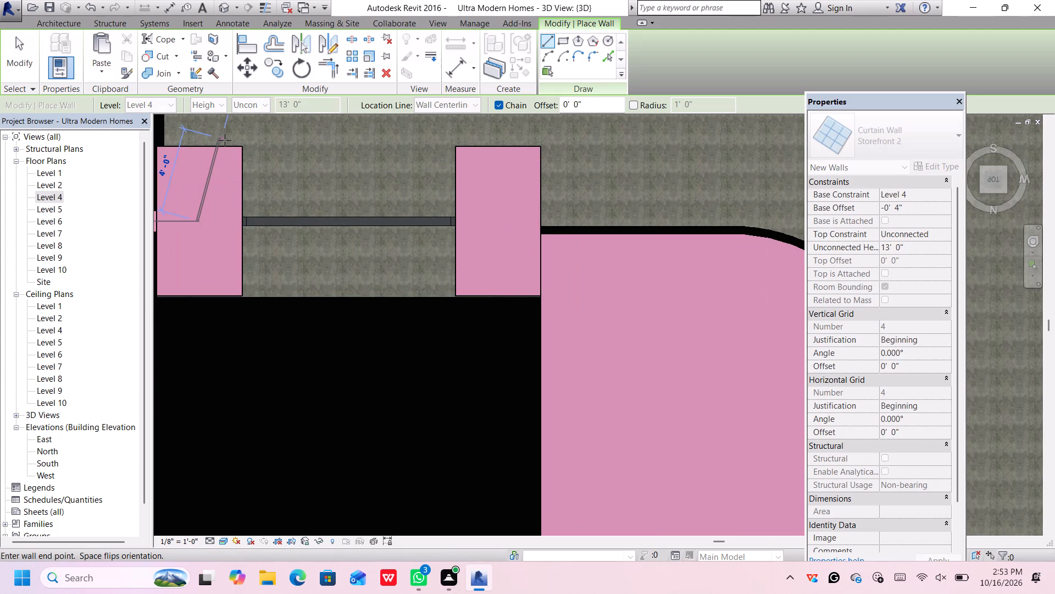
key(Escape)
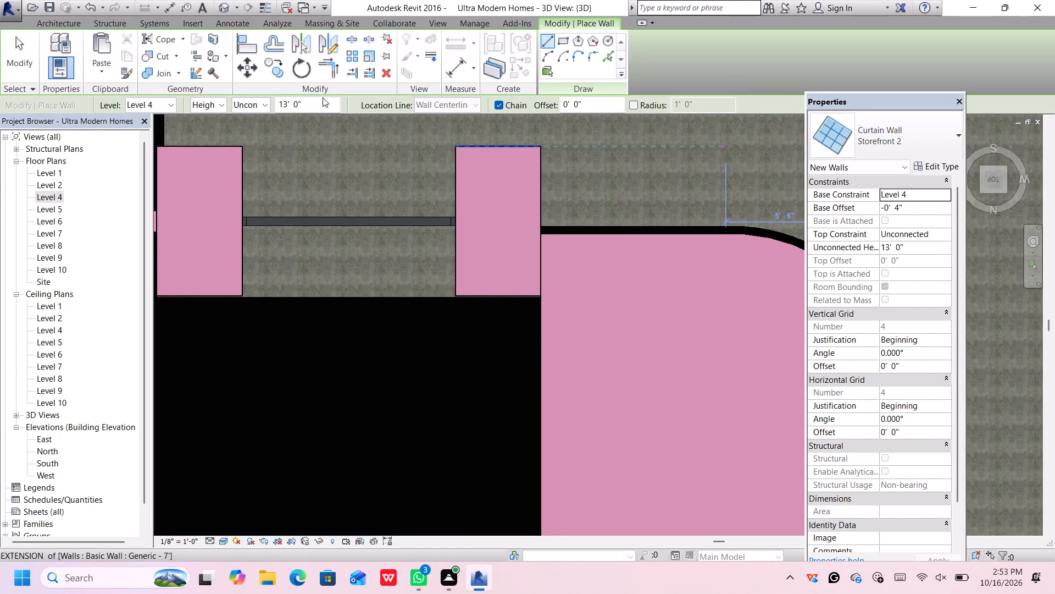
Close the pop-up notification, leave the Wall command, and set the western upper pier's length to 4' in an angled 3D view.
click(982, 190)
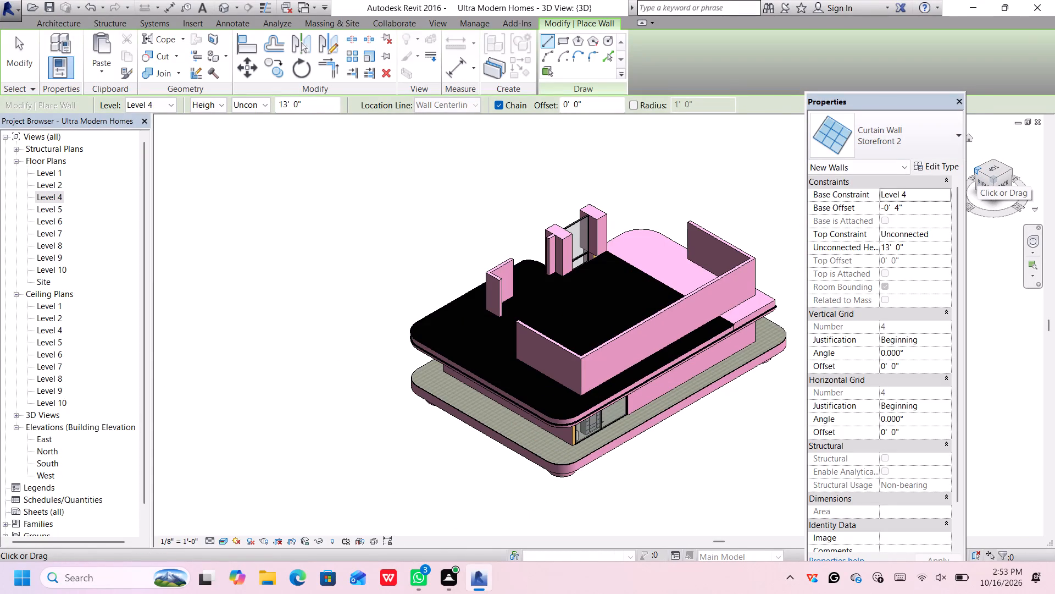
click(977, 171)
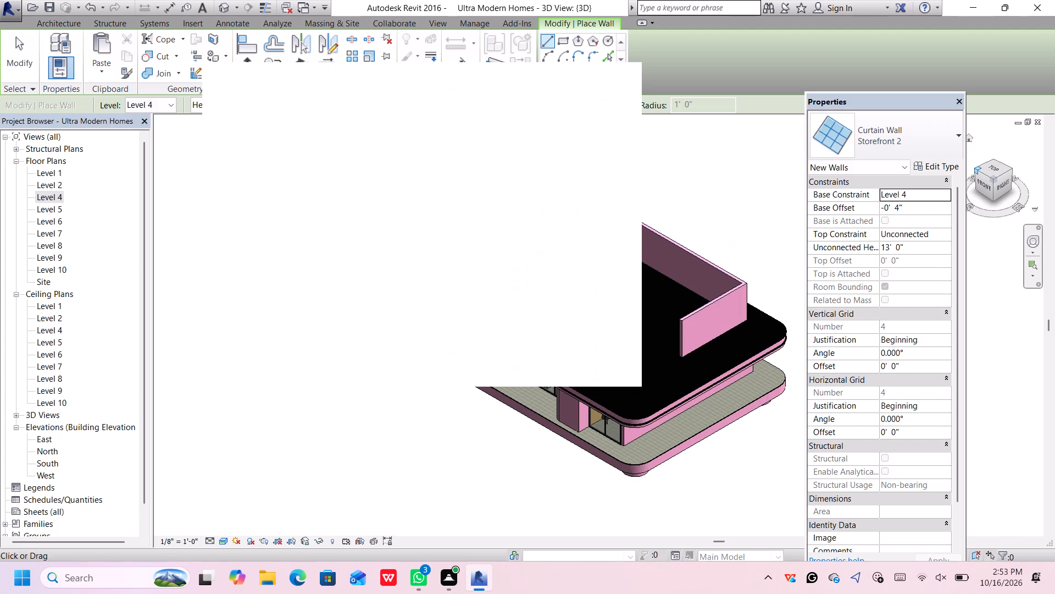
click(616, 85)
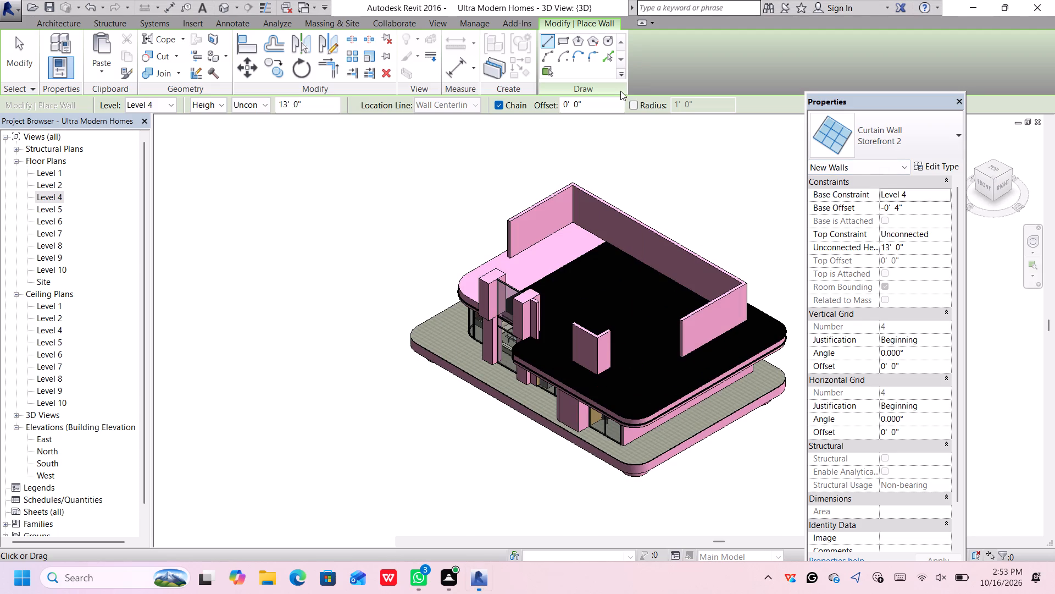
scroll(504, 333, up, 7)
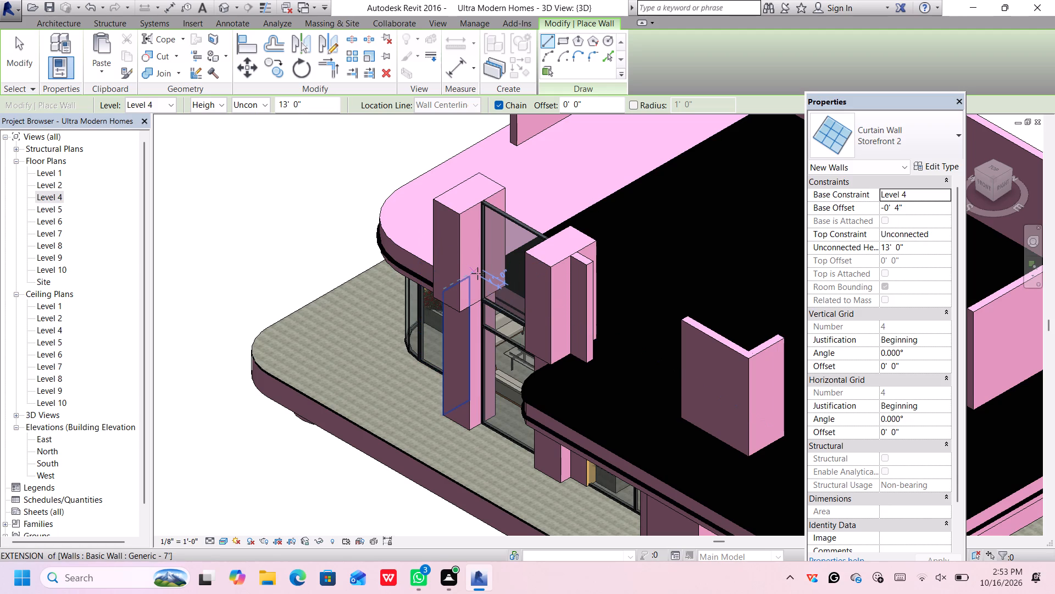
key(Escape)
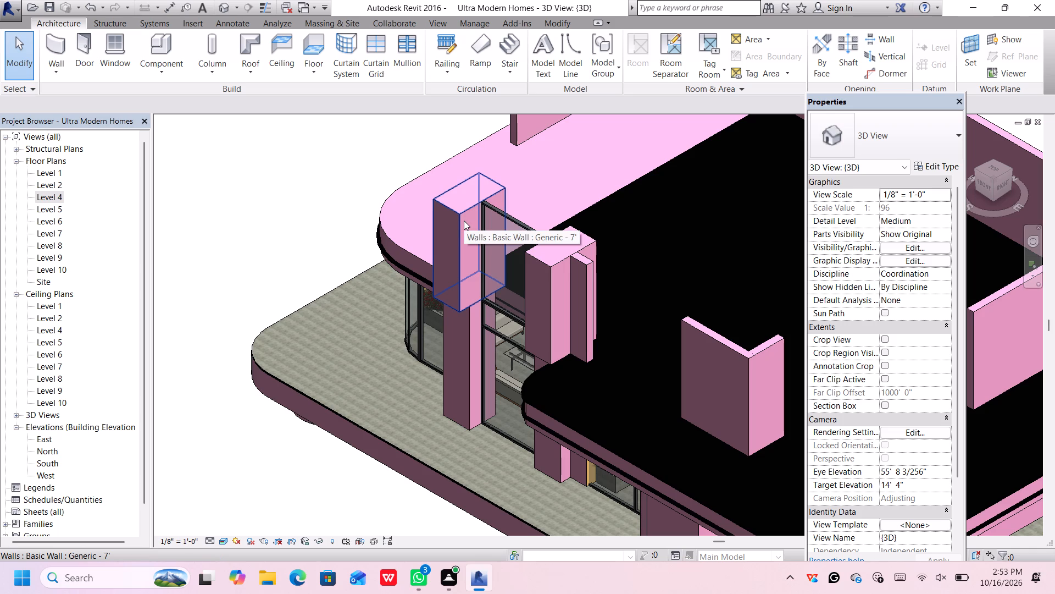
click(464, 221)
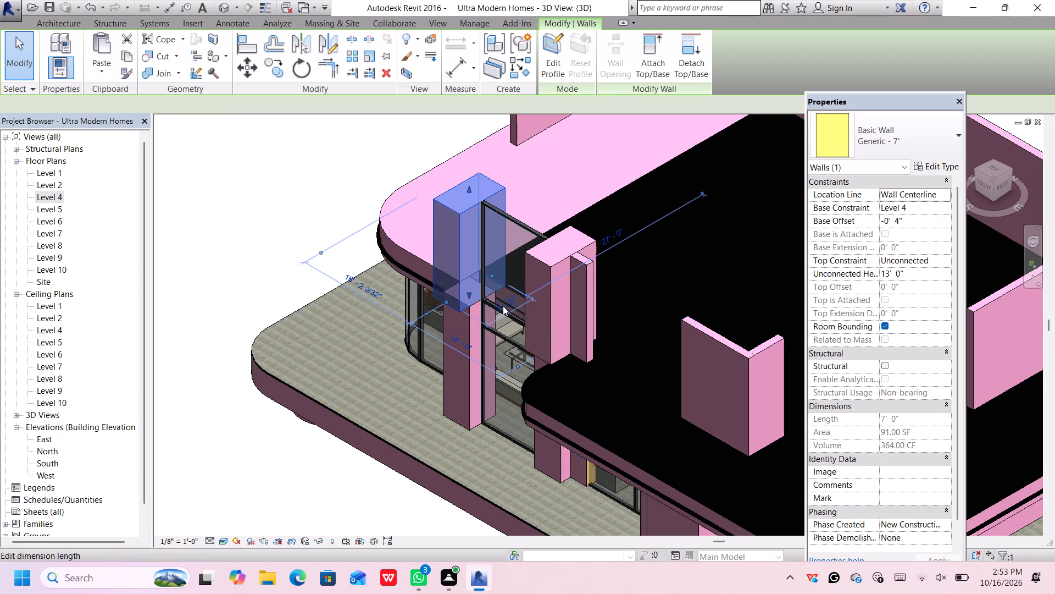
click(503, 306)
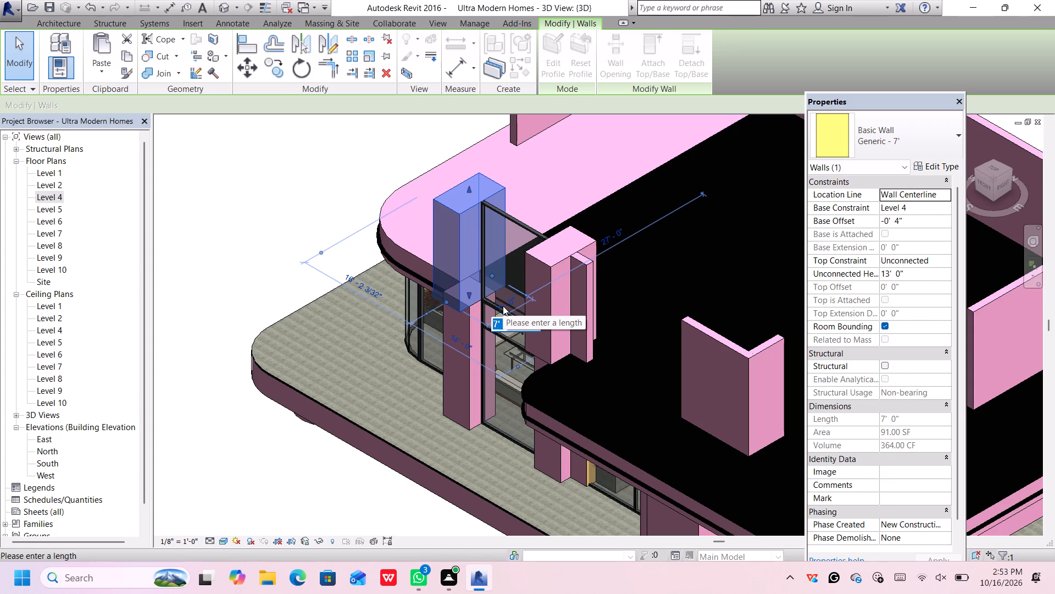
text(4')
key(Return)
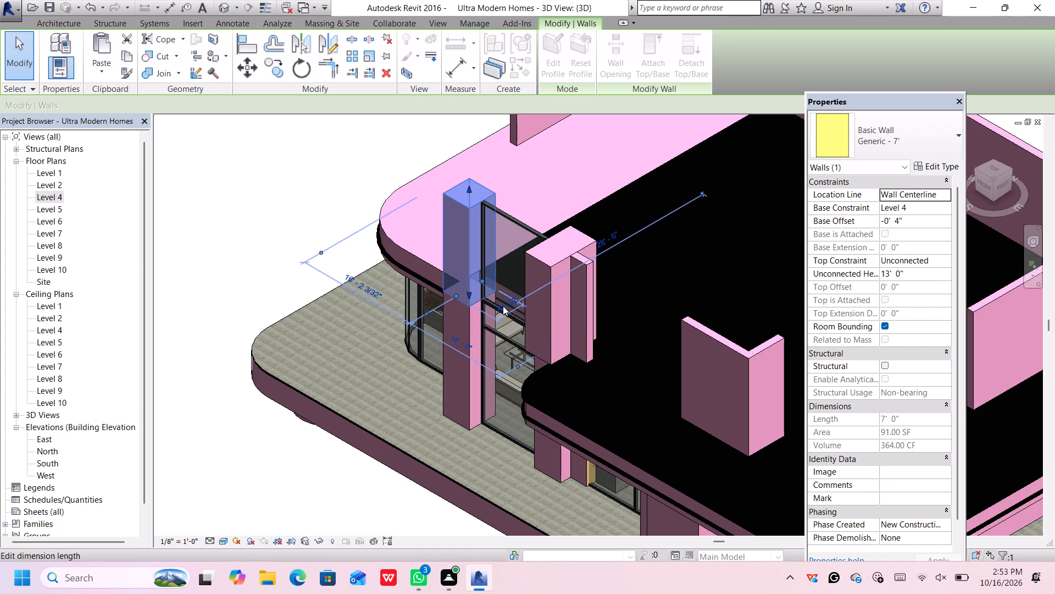
Set the eastern upper pier's length to 4'.
click(540, 266)
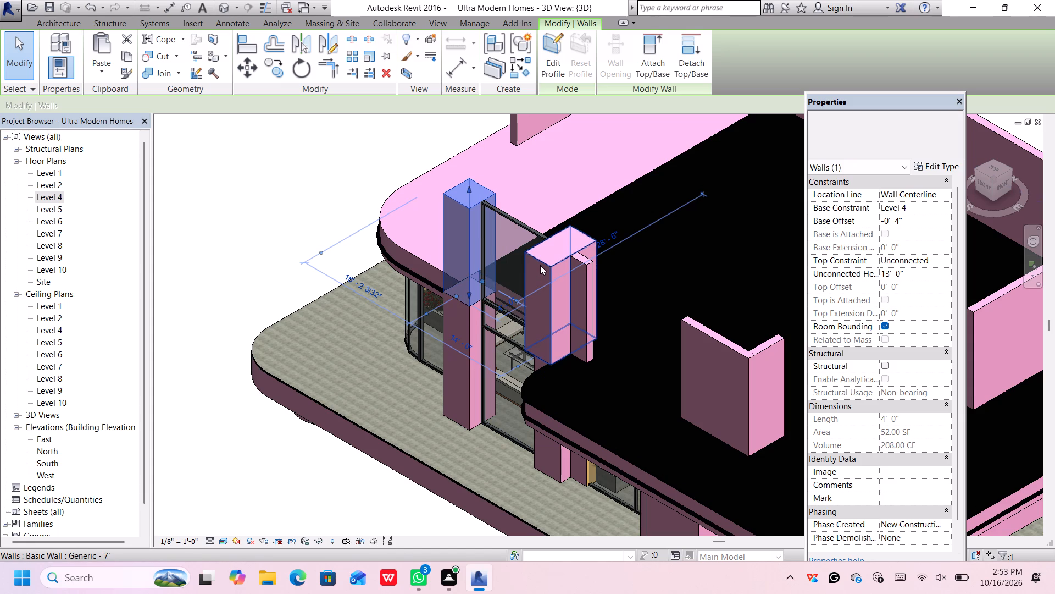
click(596, 359)
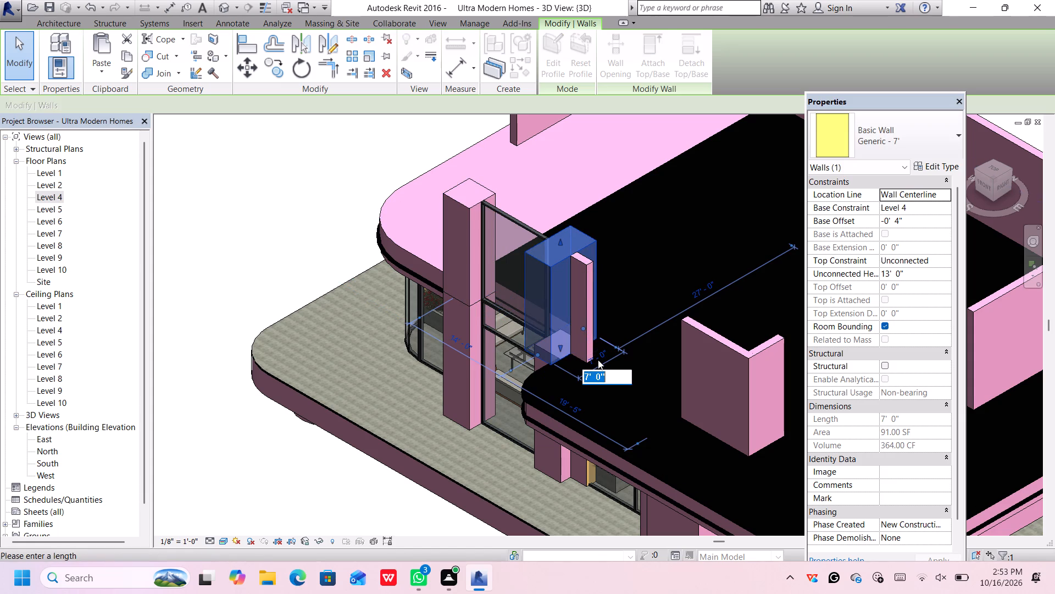
text(4')
key(Return)
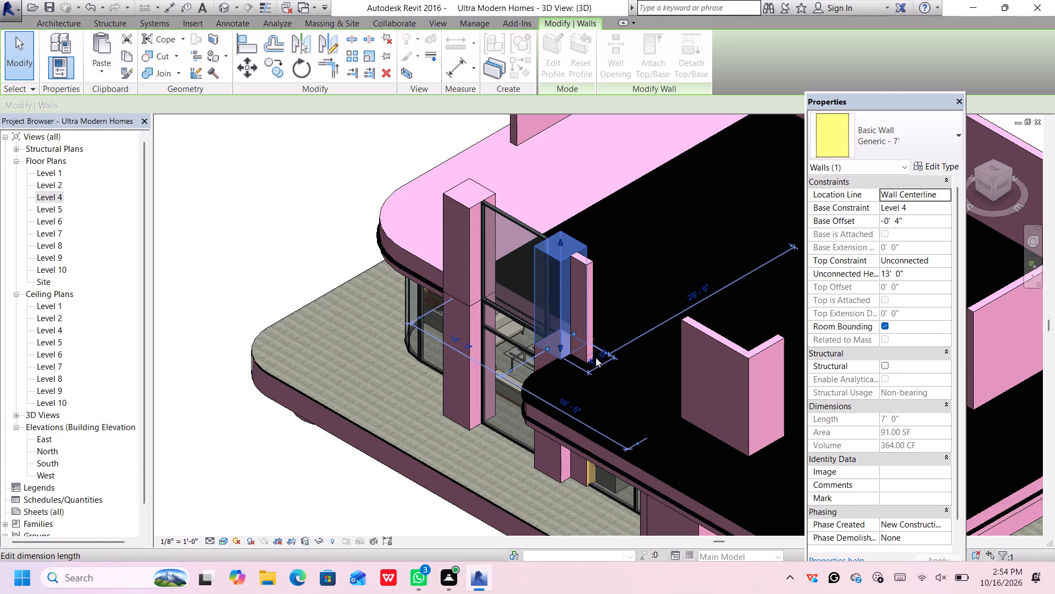
click(304, 482)
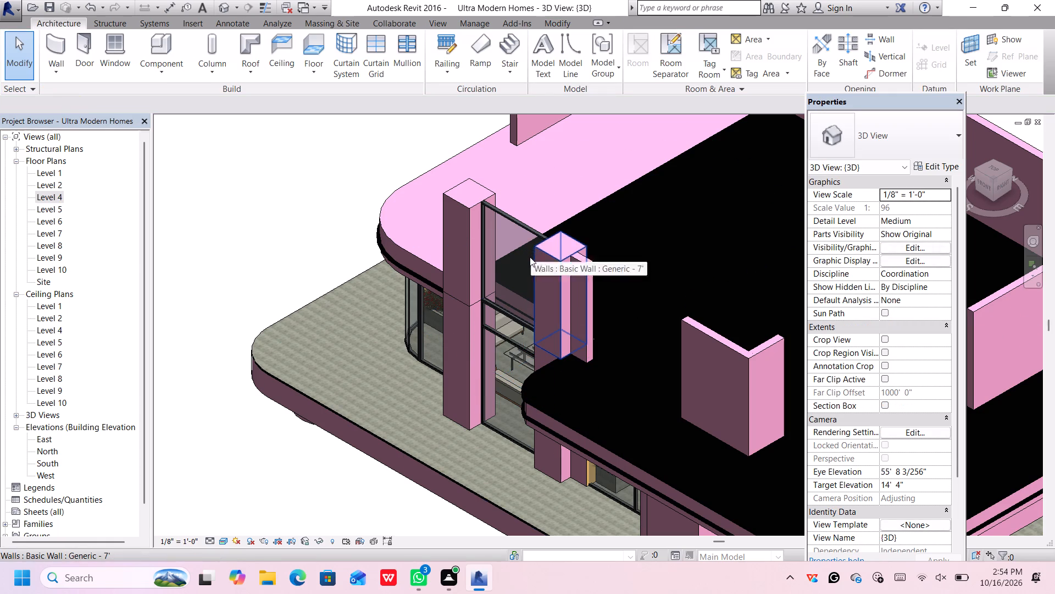
In the top view, draw a 14'-6" Storefront 2 curtain wall, 13' high, across the gap between the two south-side 12" wall segments.
scroll(529, 291, down, 3)
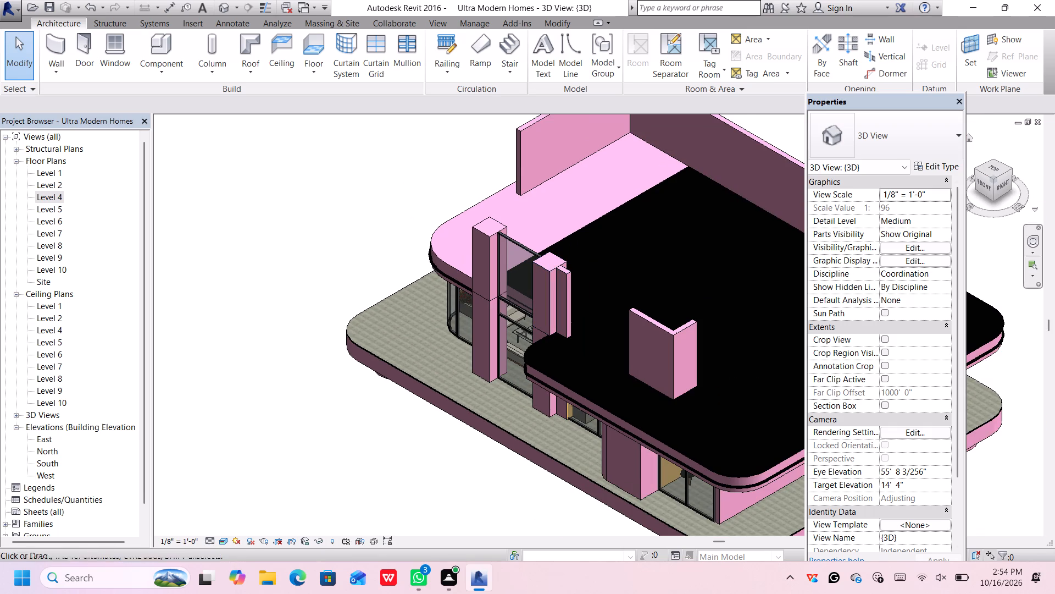
click(998, 169)
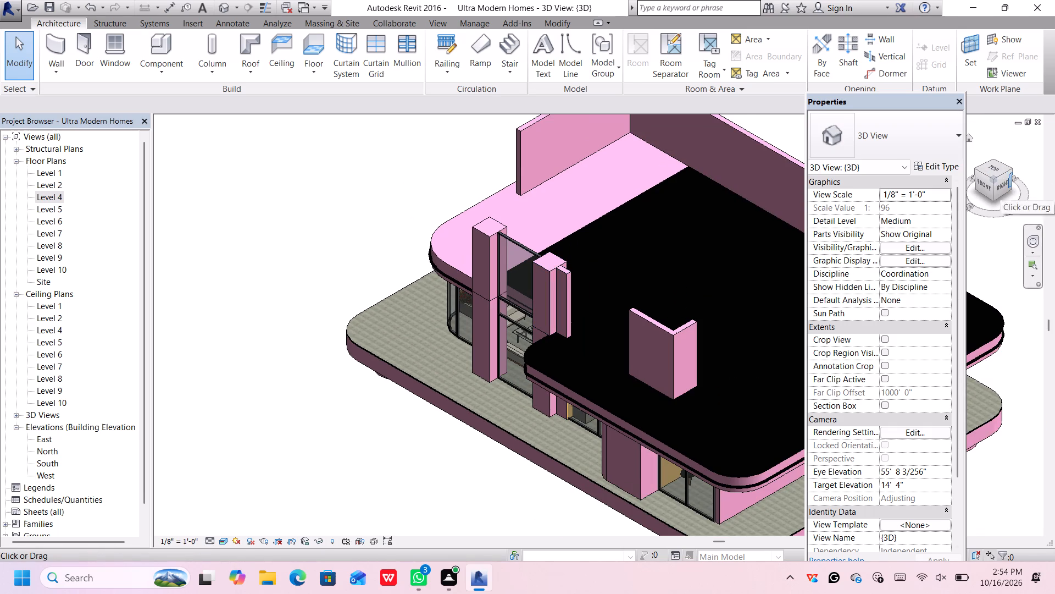
drag(992, 169, 996, 178)
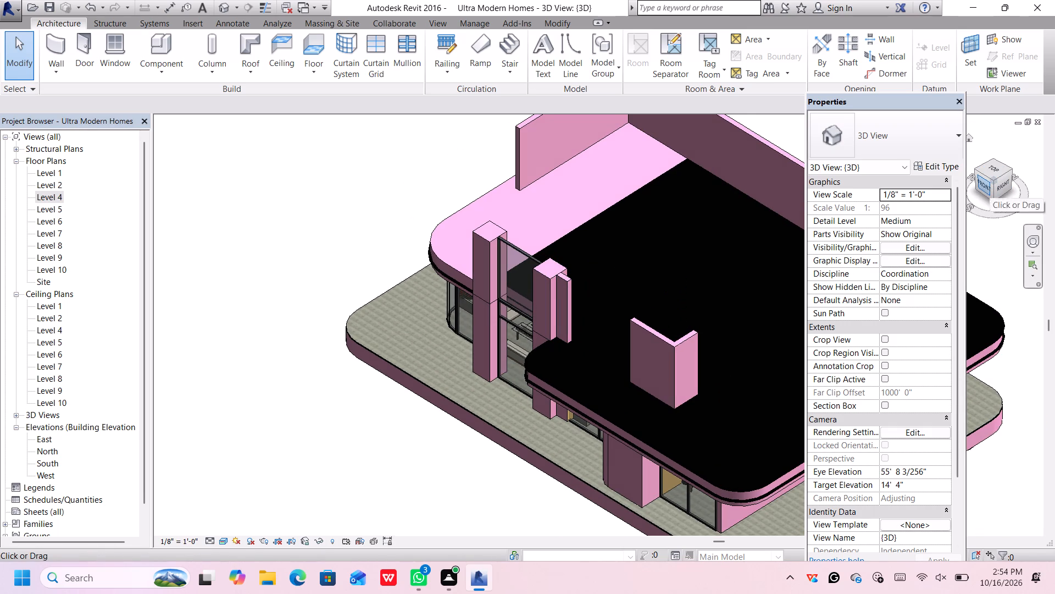
click(991, 167)
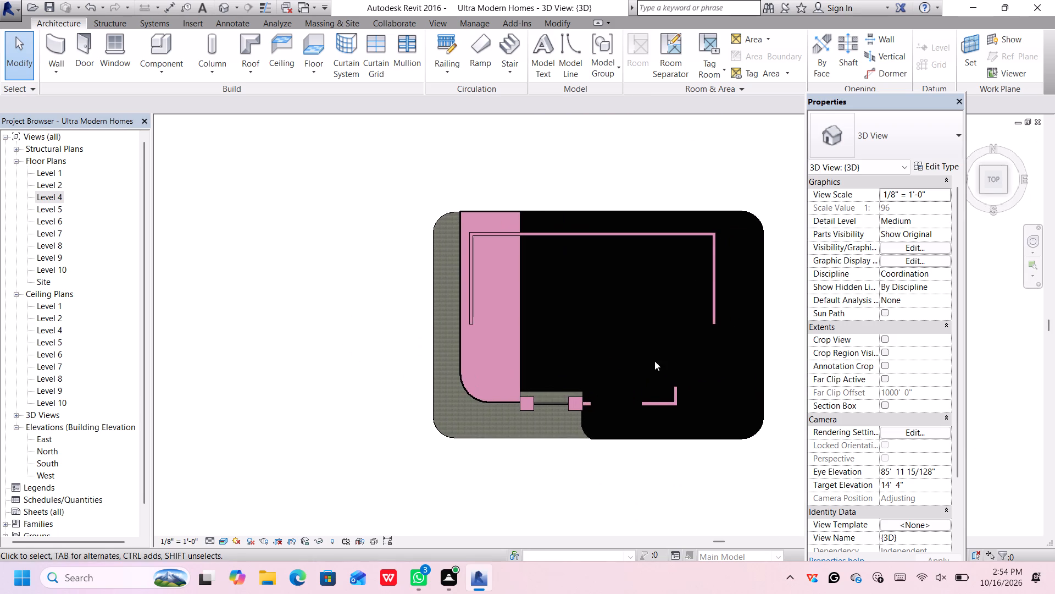
scroll(637, 393, up, 1)
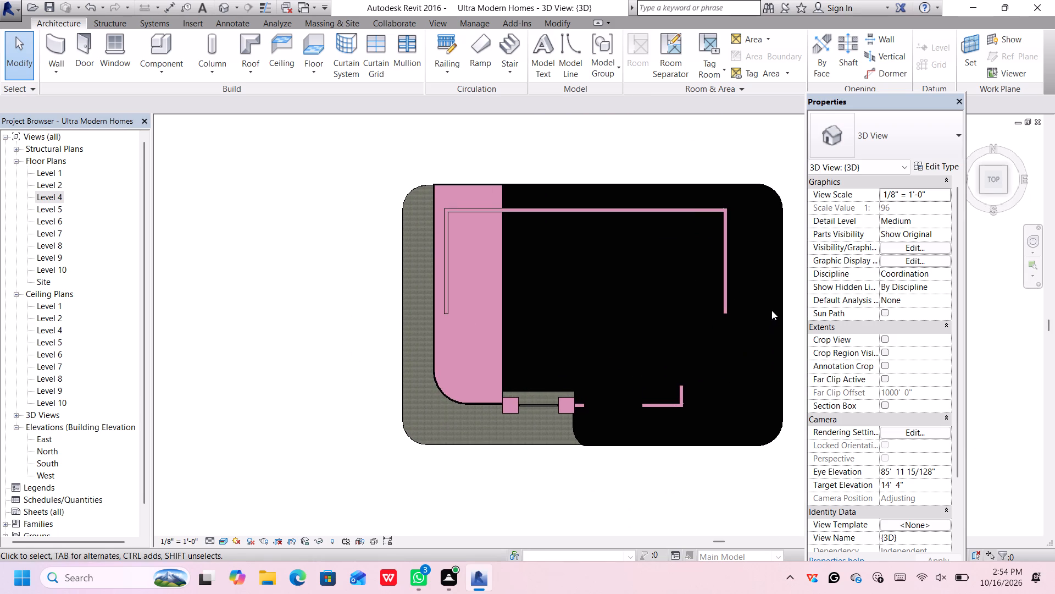
scroll(740, 308, up, 1)
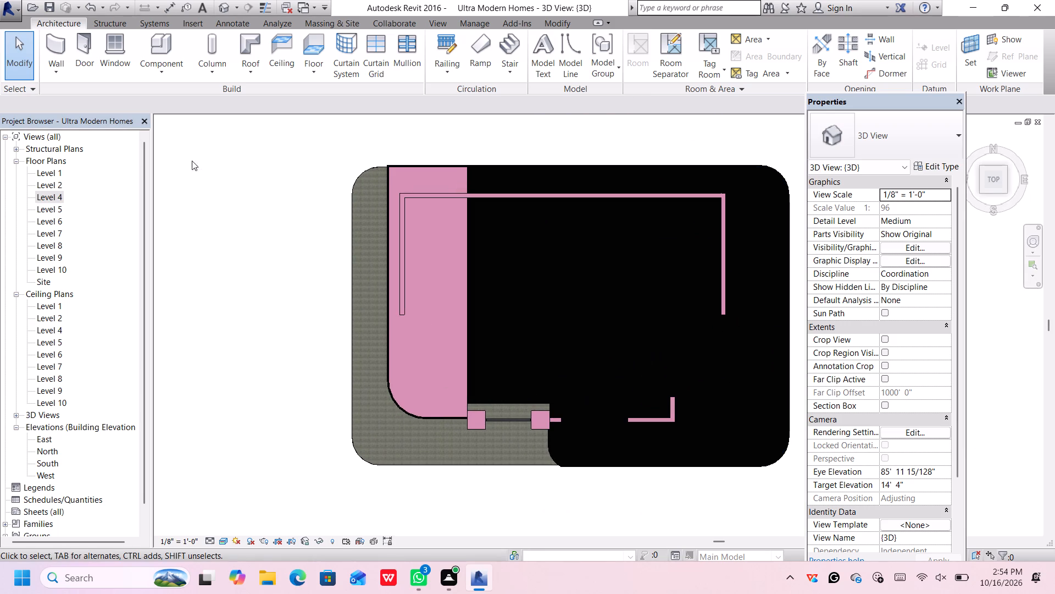
click(55, 32)
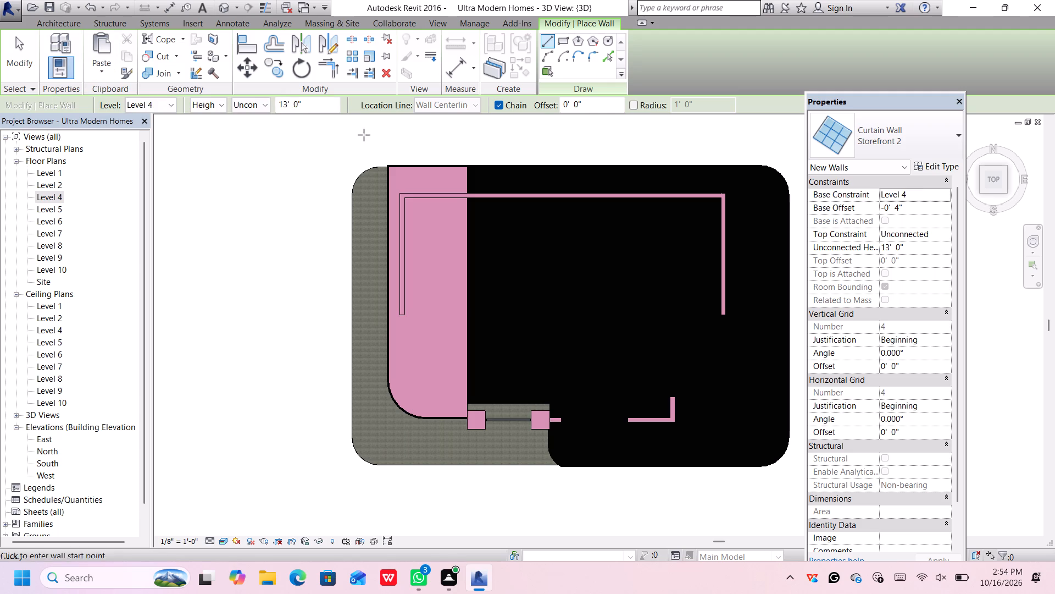
scroll(631, 404, up, 2)
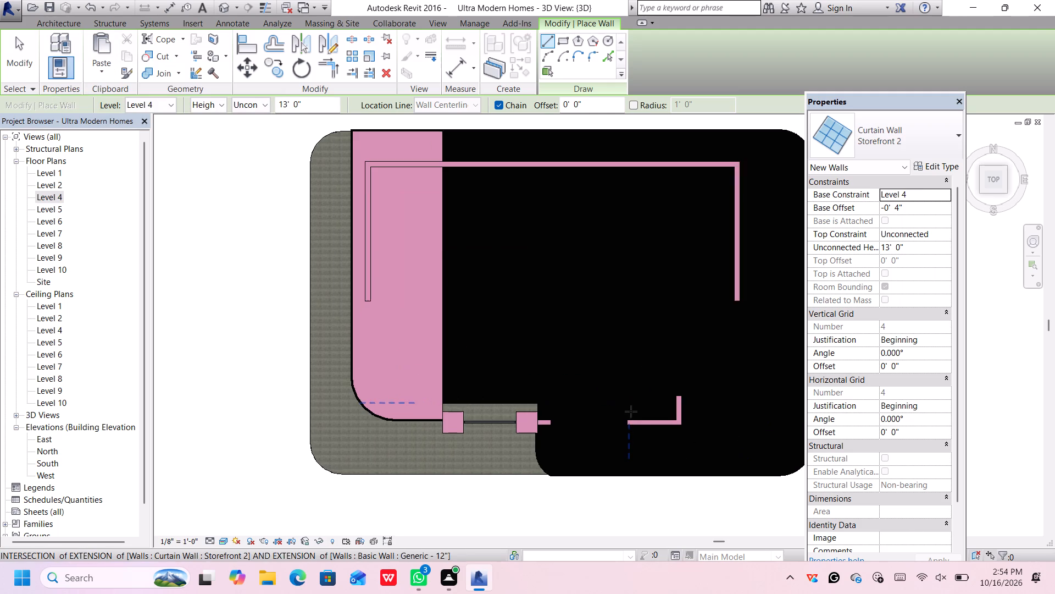
scroll(631, 411, up, 4)
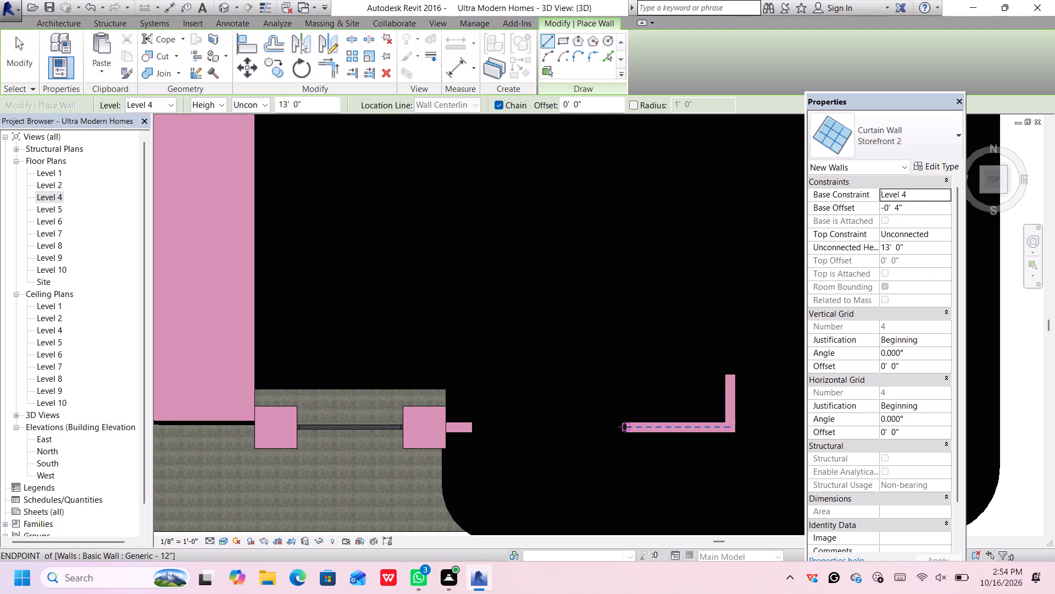
click(624, 427)
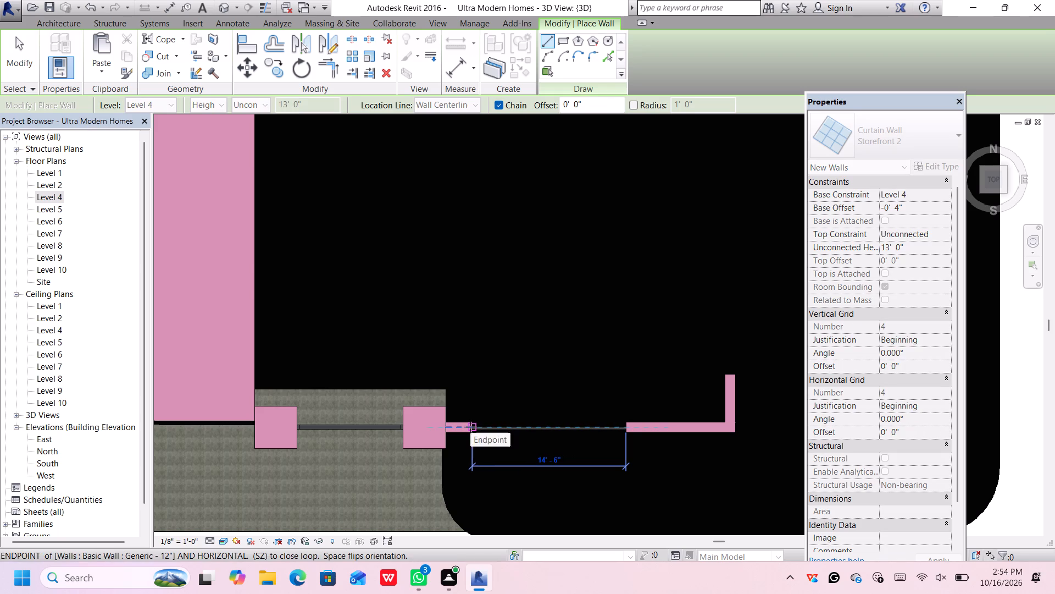
click(470, 427)
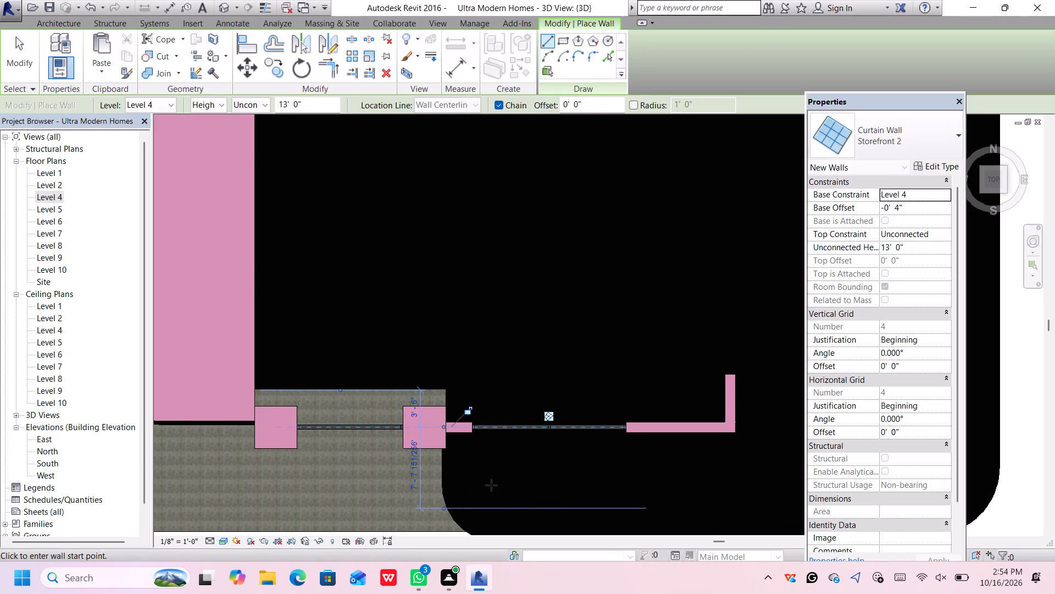
Close the pop-up notification covering the drawing.
scroll(627, 417, down, 5)
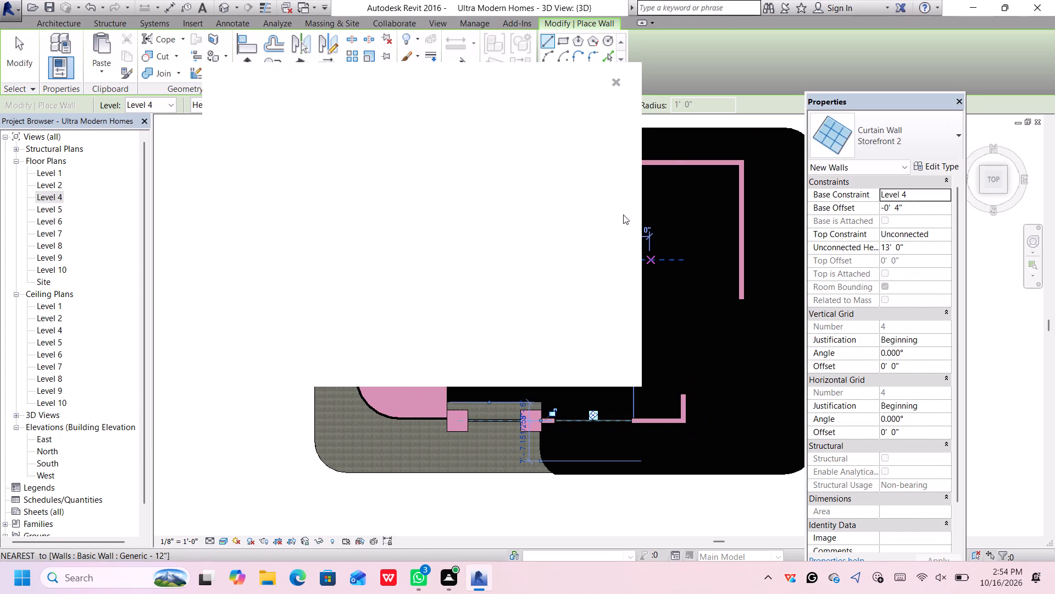
click(613, 76)
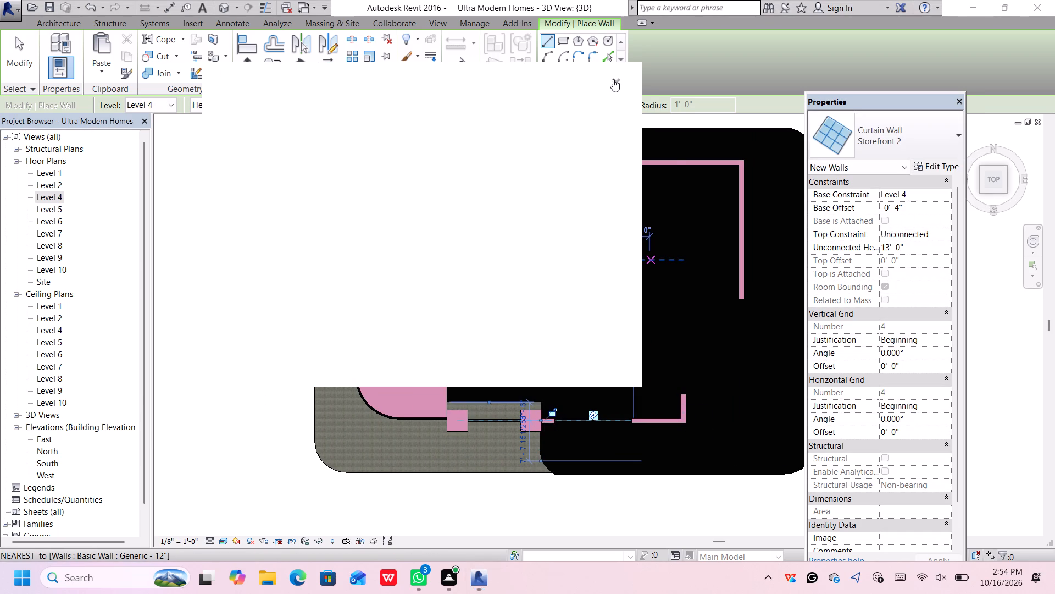
scroll(687, 389, up, 2)
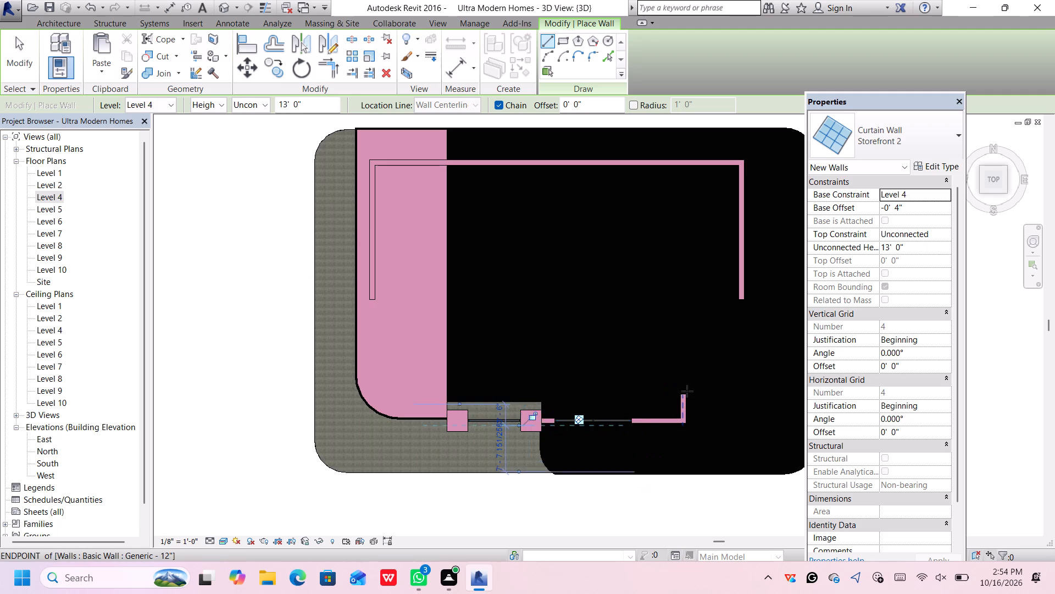
Draw a 6' Storefront 2 curtain wall, 13' high, eastward from the free end of the short 12" return wall.
scroll(687, 391, up, 3)
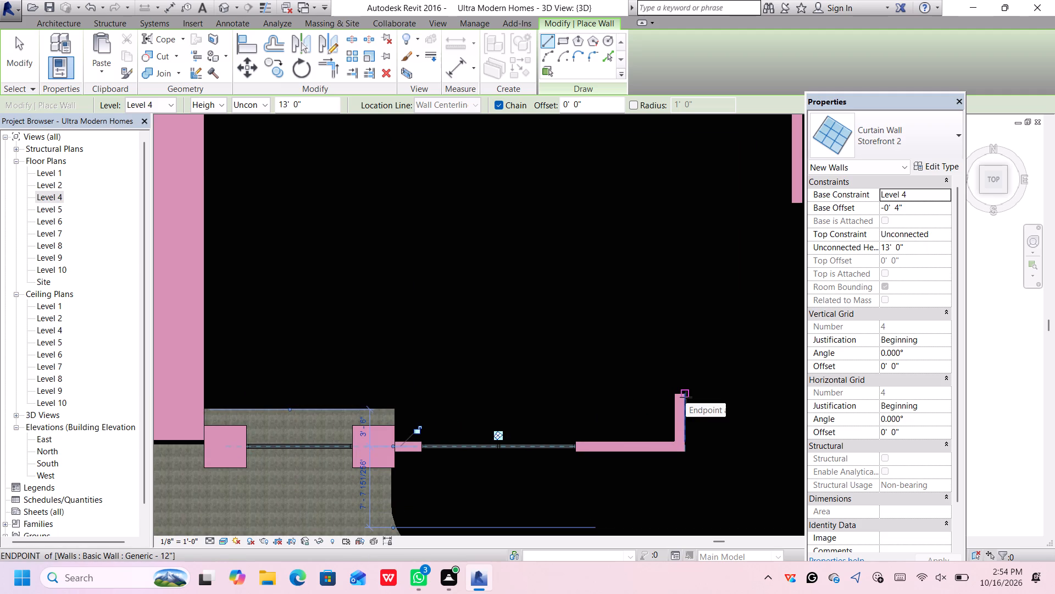
scroll(685, 396, up, 2)
click(677, 392)
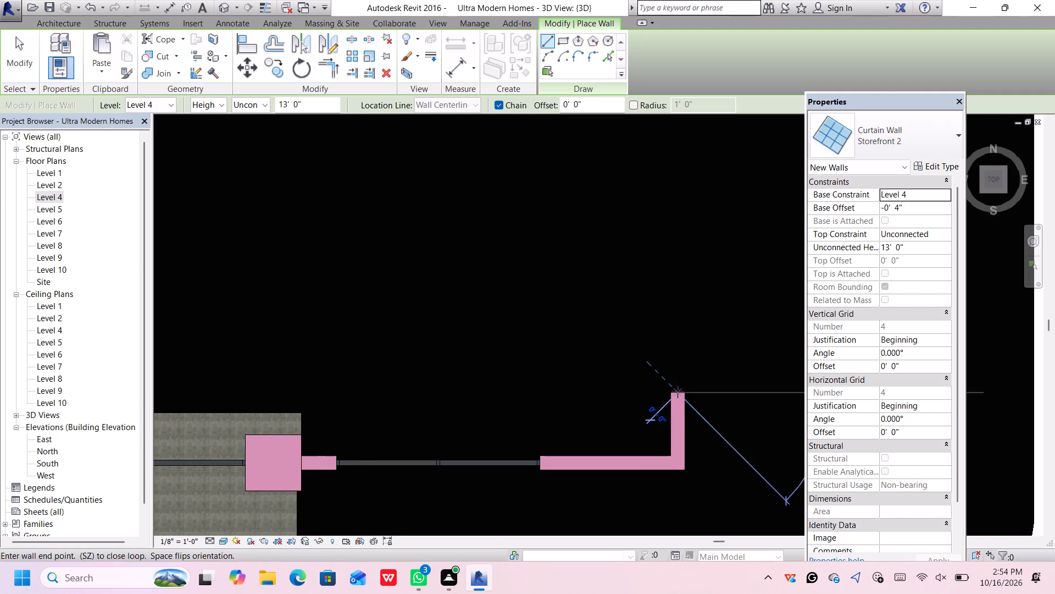
scroll(708, 382, down, 7)
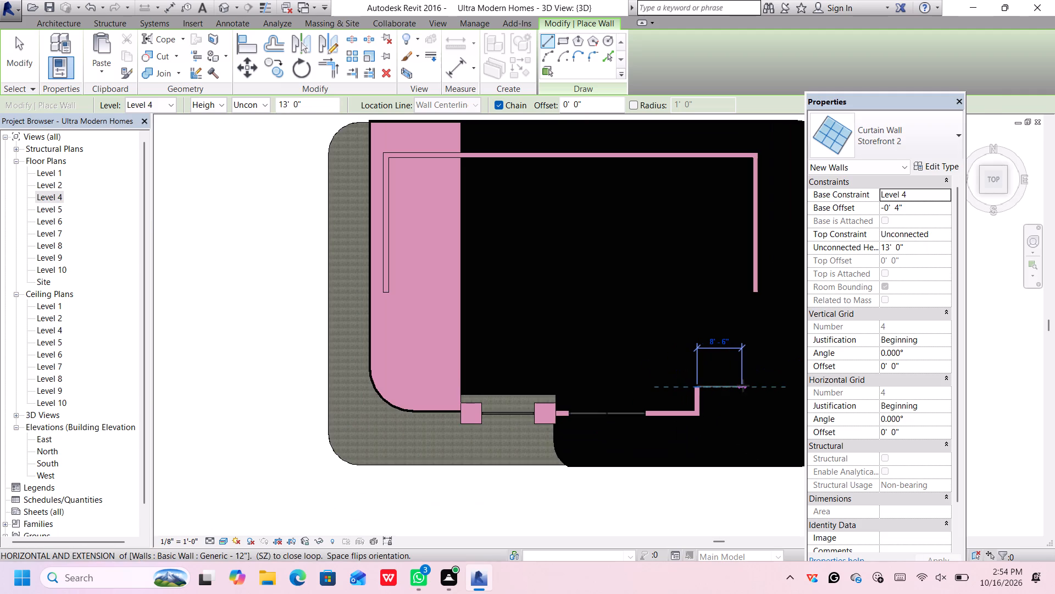
scroll(732, 386, up, 4)
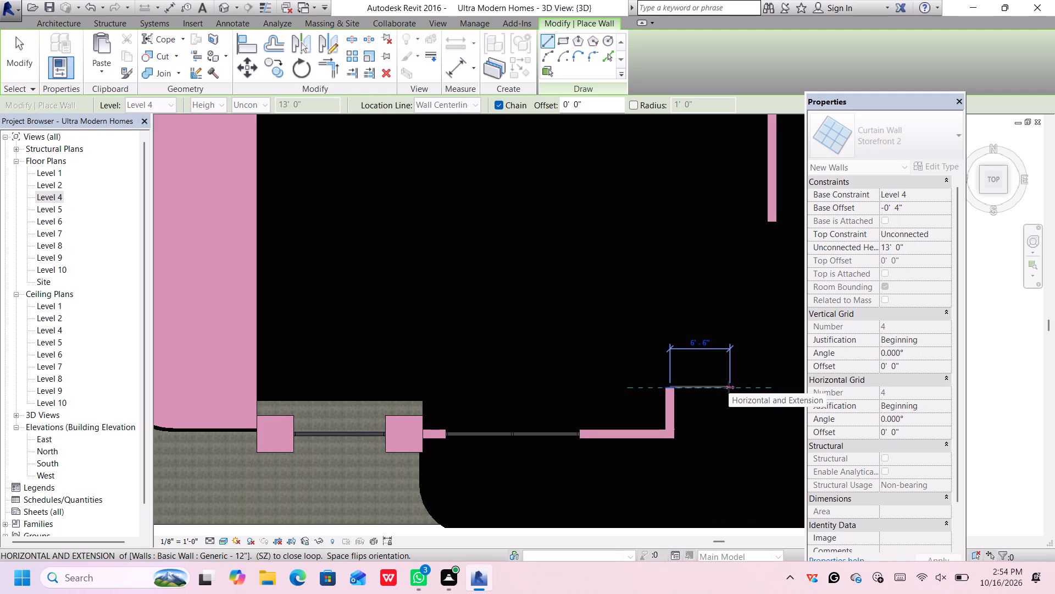
scroll(725, 388, down, 2)
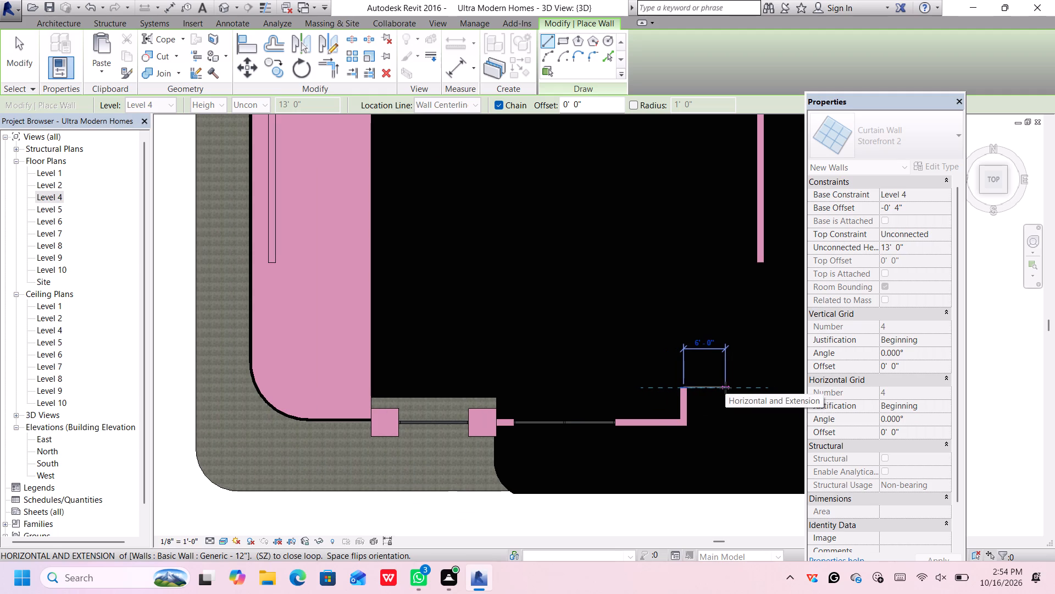
click(725, 388)
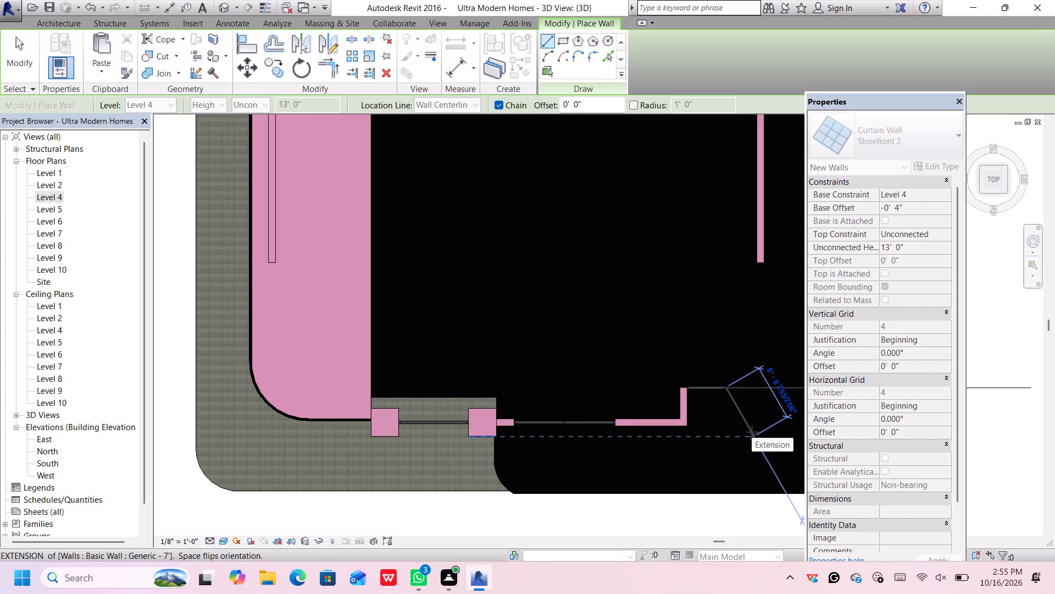
Continue the chain with a tangent 90° arc of Storefront 2, radius about 5'-1", ending in line with the east 12" wall.
middle_drag(752, 432, 691, 416)
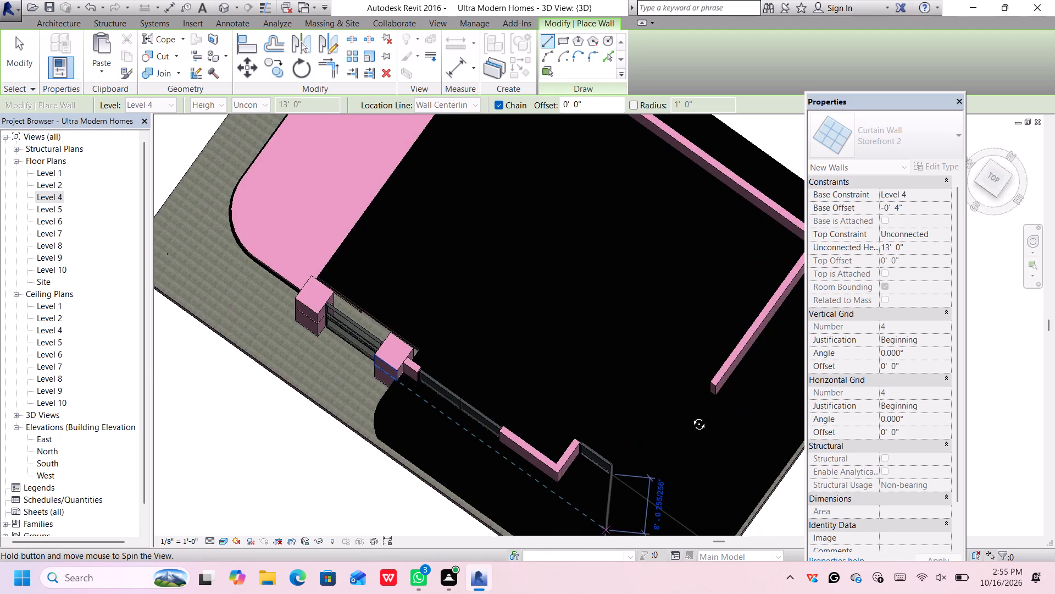
middle_drag(691, 416, 726, 438)
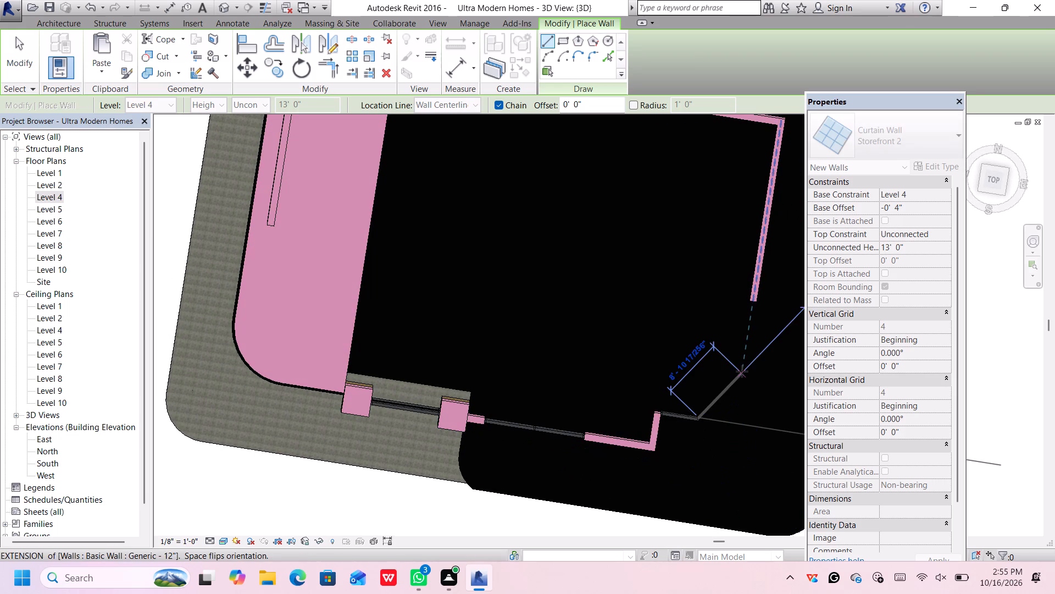
scroll(742, 371, up, 5)
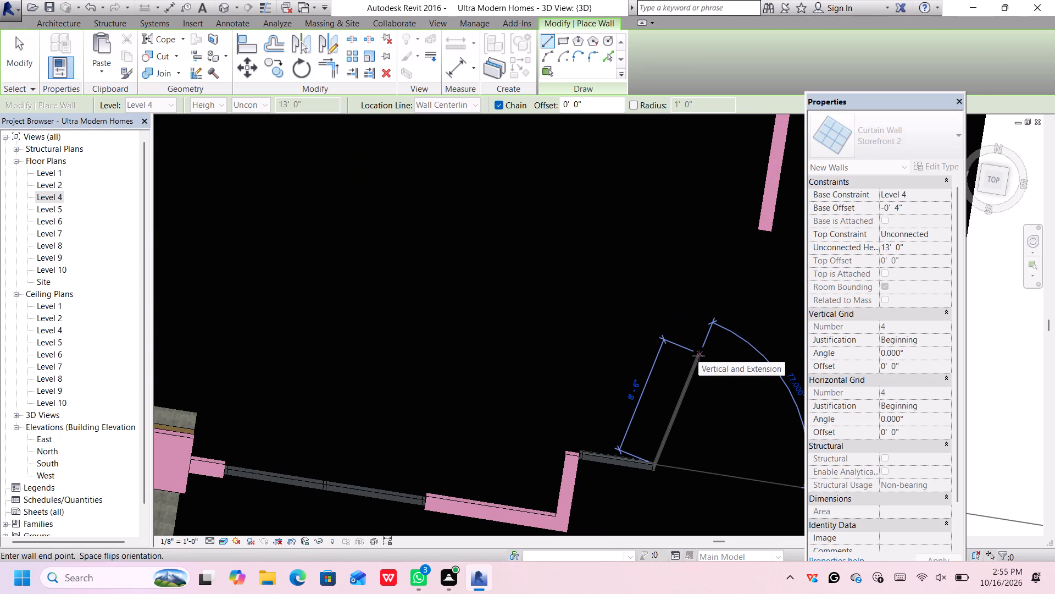
ctrl+middle_drag(698, 357, 652, 349)
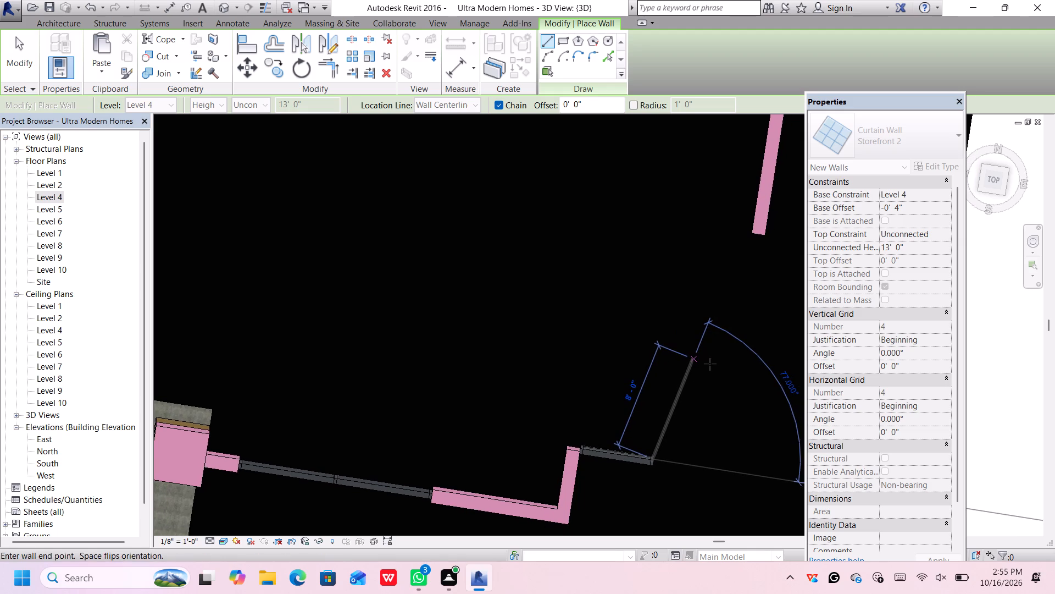
middle_drag(726, 366, 716, 365)
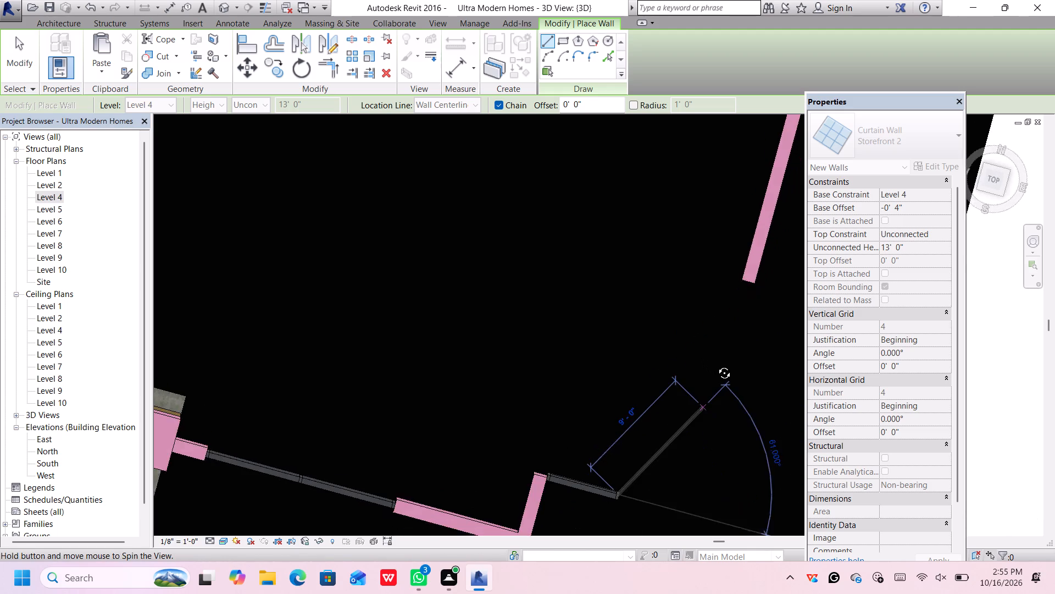
middle_drag(716, 365, 726, 360)
middle_drag(728, 356, 723, 353)
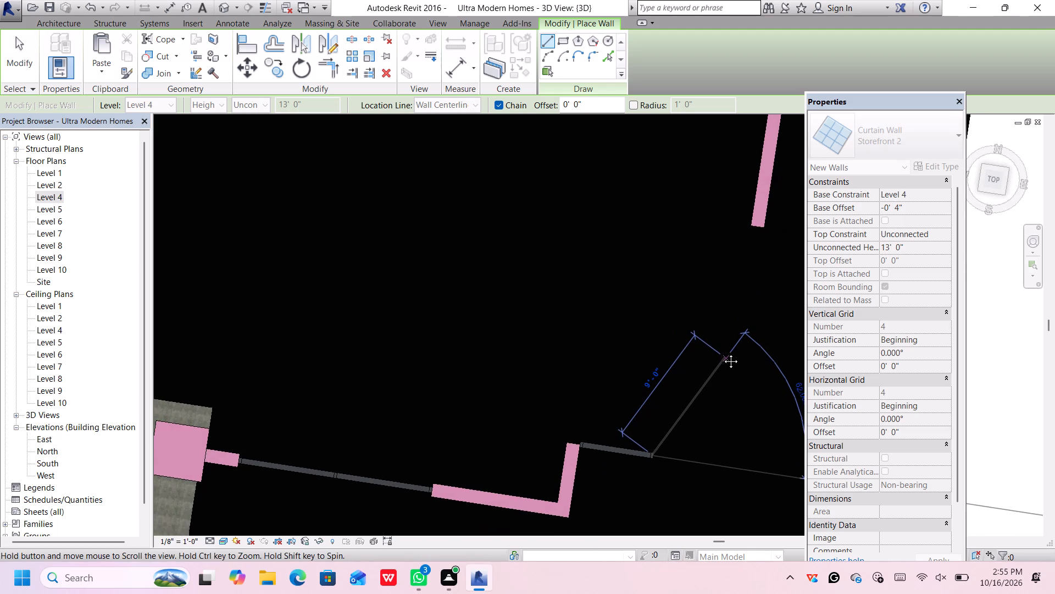
middle_drag(723, 353, 634, 327)
middle_click(634, 327)
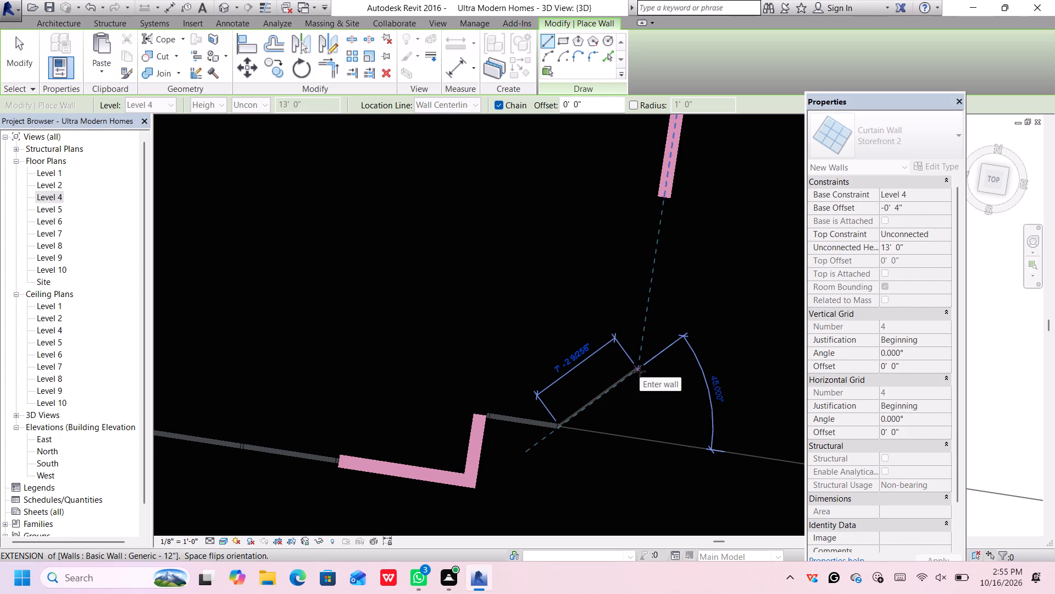
click(545, 56)
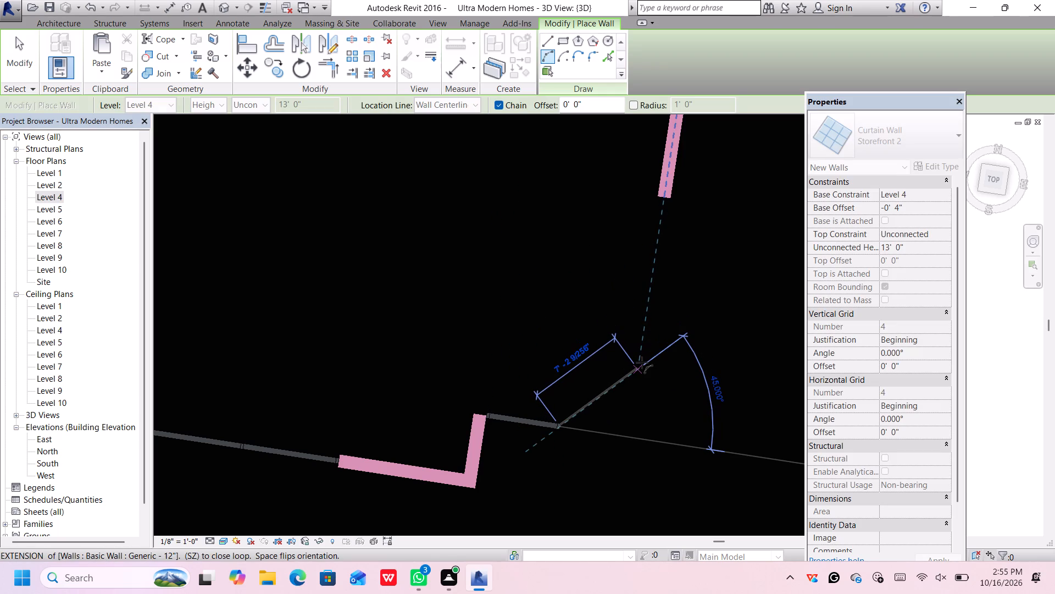
click(640, 370)
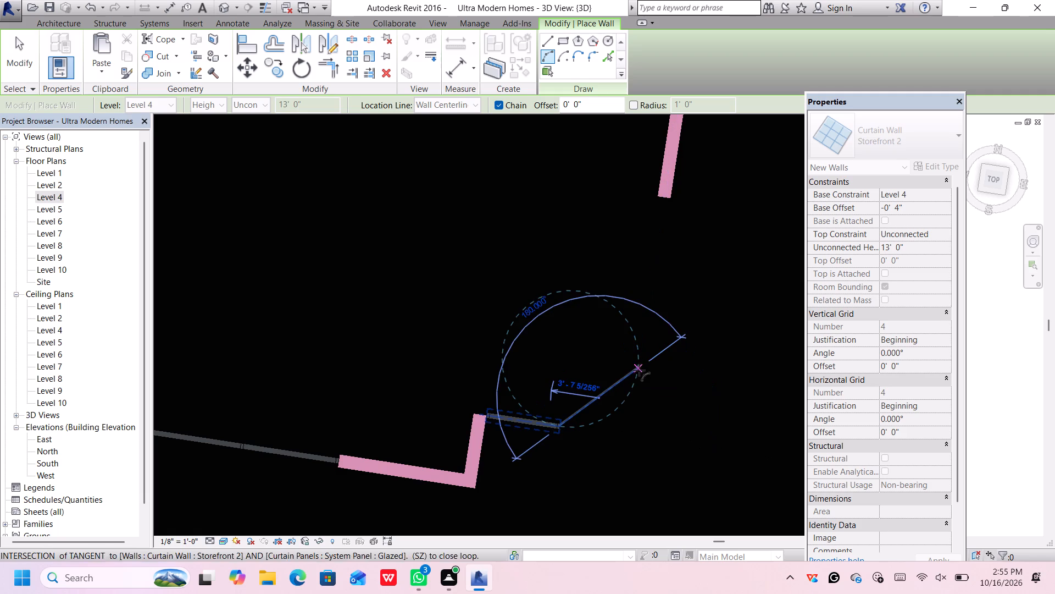
click(611, 419)
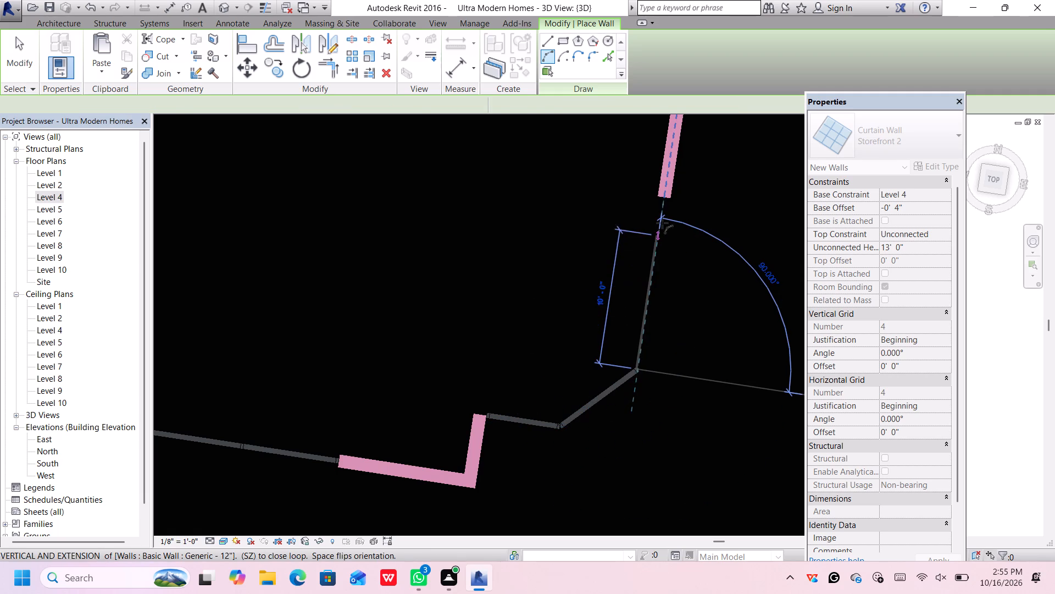
Close the corner with a straight Storefront 2 segment about 12'-10" long to the east 12" wall's end, then leave the Wall command.
click(662, 199)
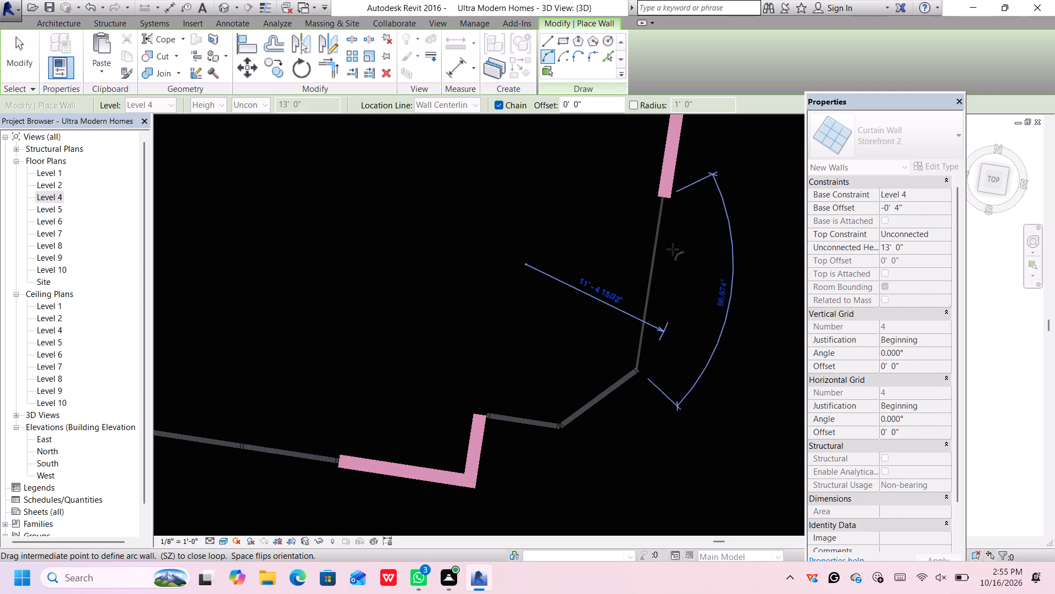
click(548, 35)
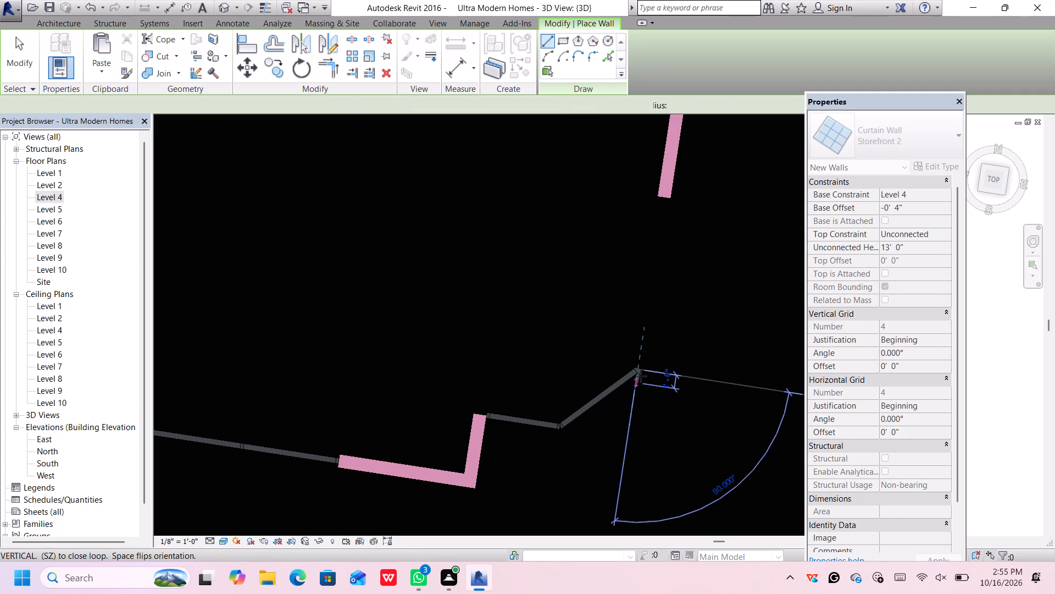
click(664, 197)
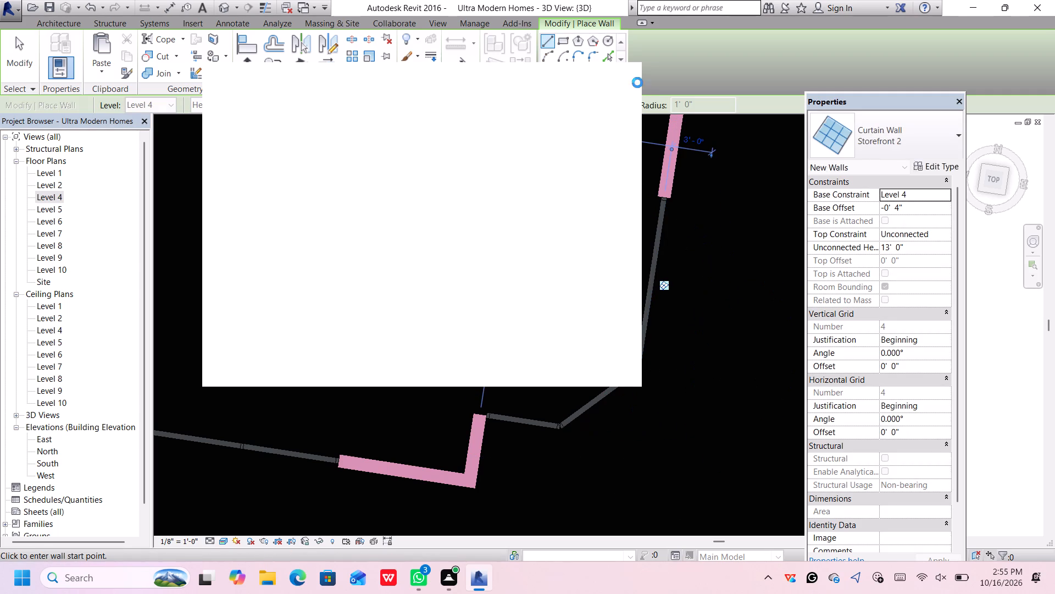
click(616, 84)
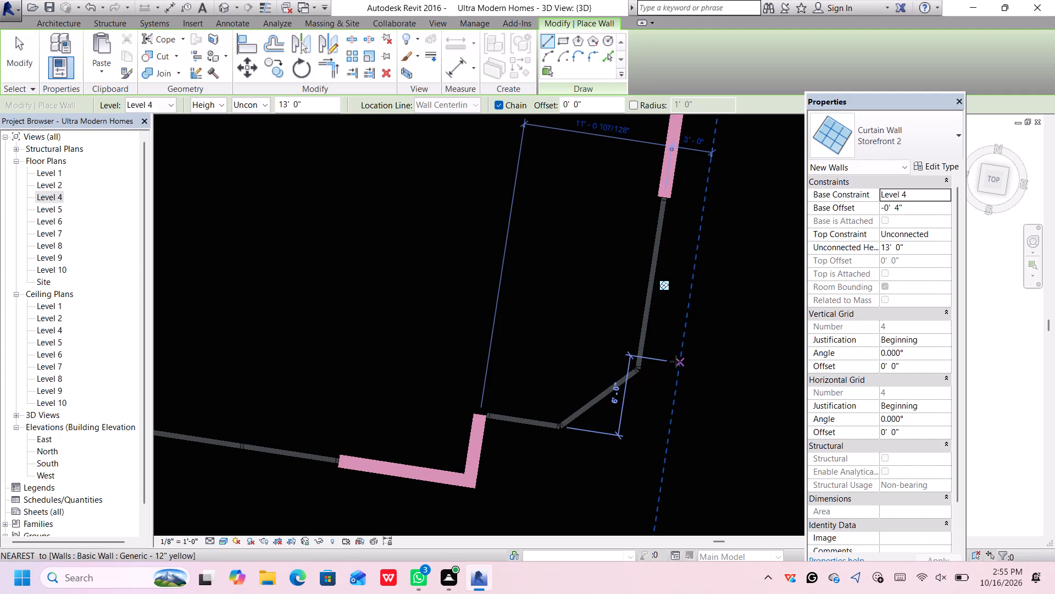
key(space)
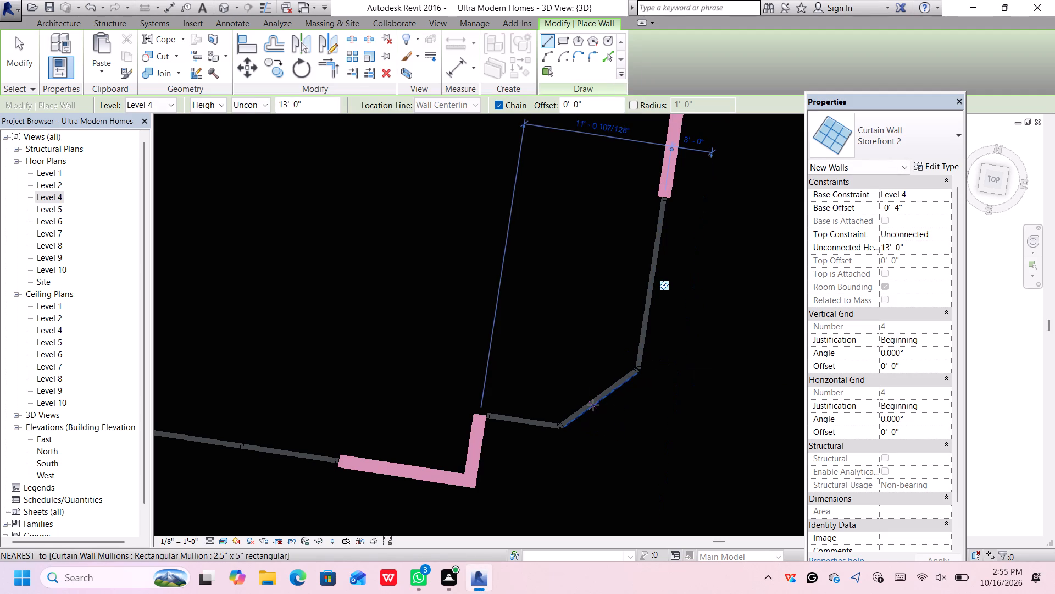
key(Escape)
key(Escape)
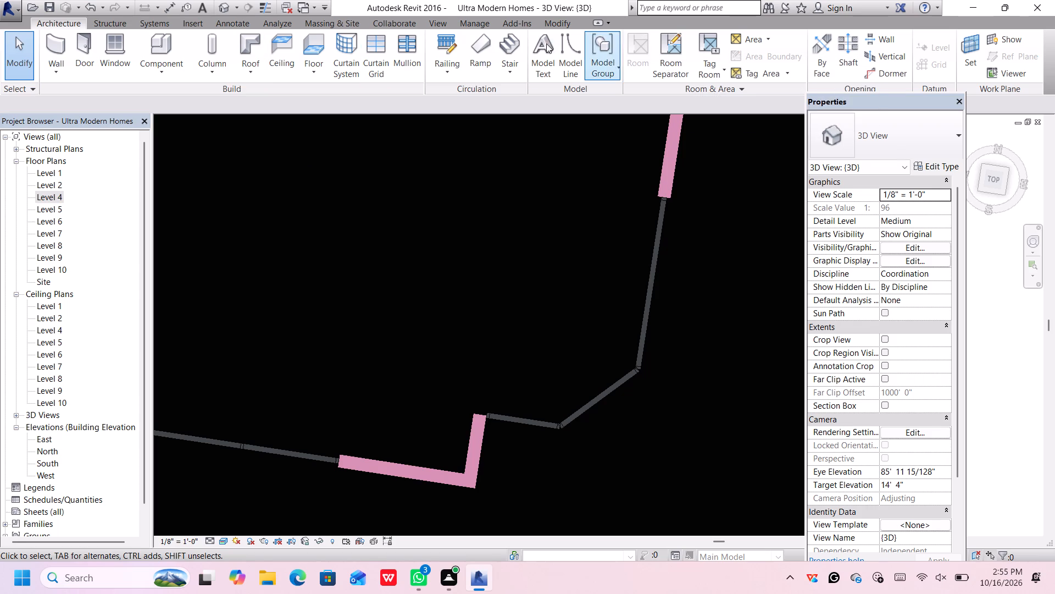
Add three curtain grid lines to the arc segment, at its midpoint and both half midpoints, dividing it into 22.5° panels.
click(369, 45)
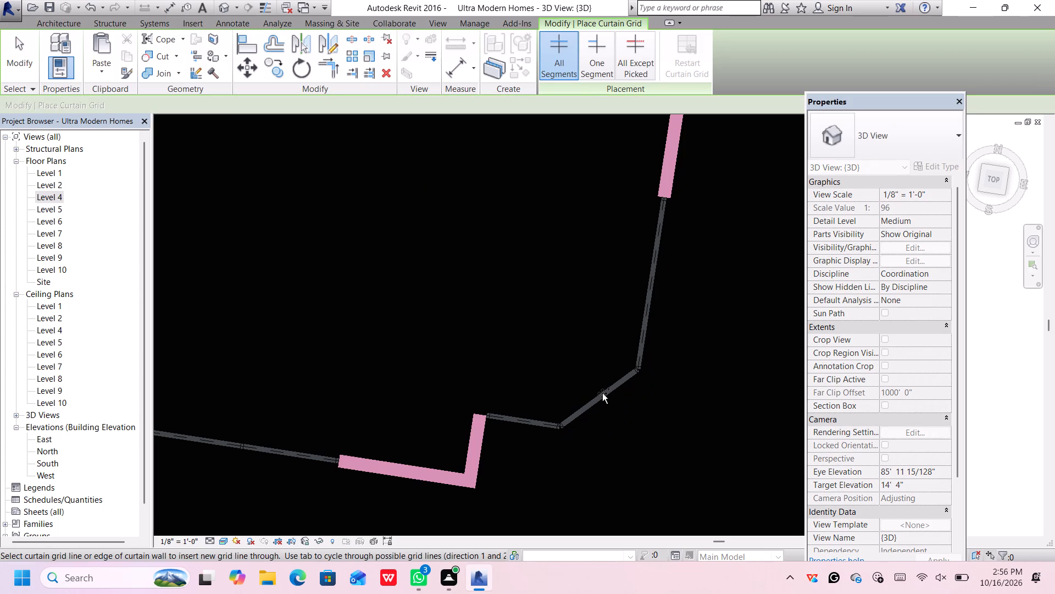
scroll(597, 399, up, 3)
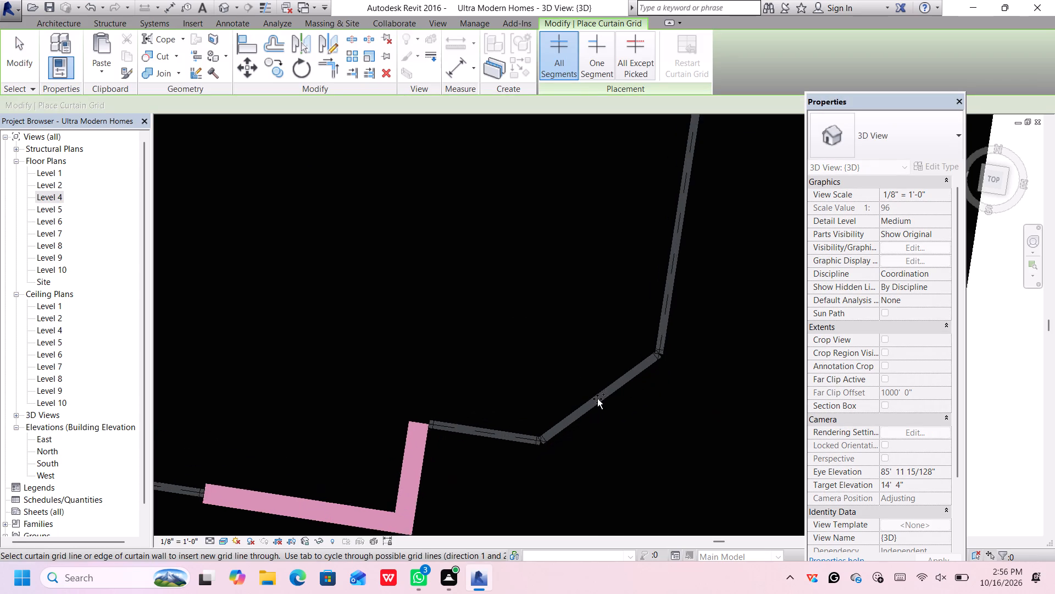
scroll(597, 399, up, 3)
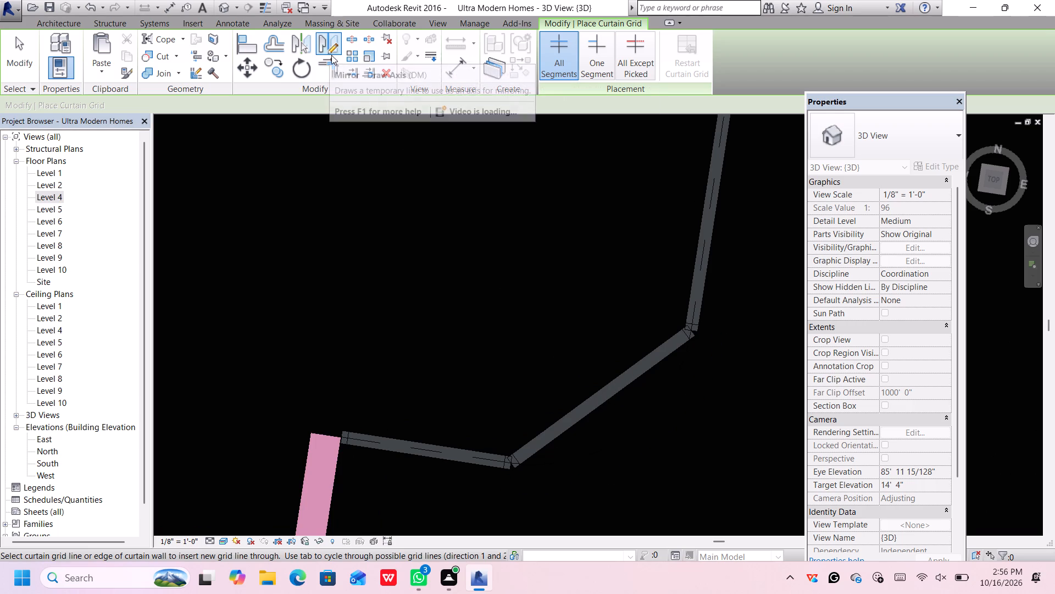
click(49, 19)
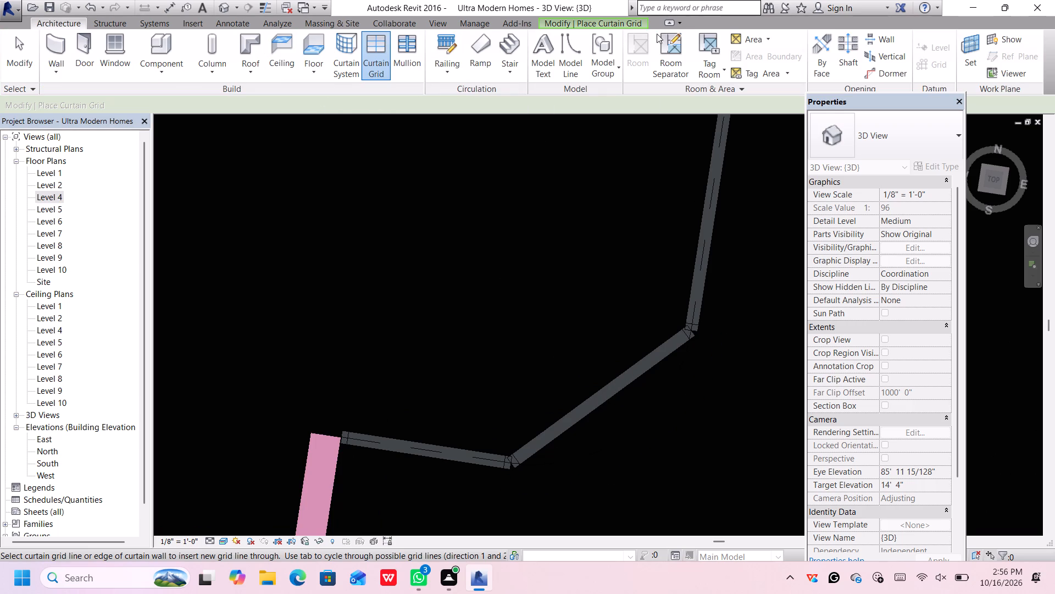
click(377, 35)
scroll(604, 391, up, 2)
scroll(604, 391, down, 5)
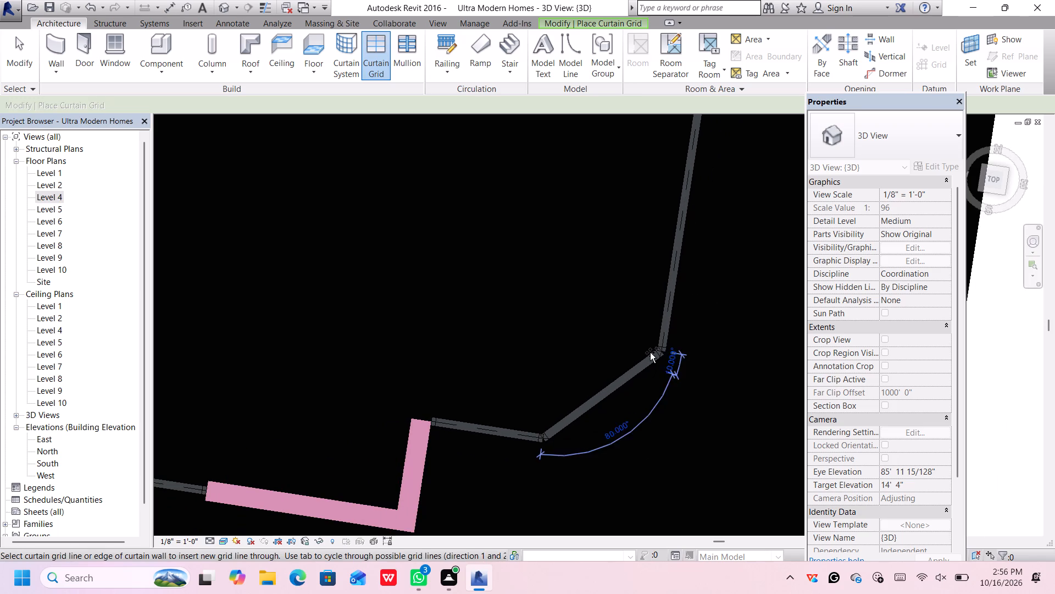
click(608, 396)
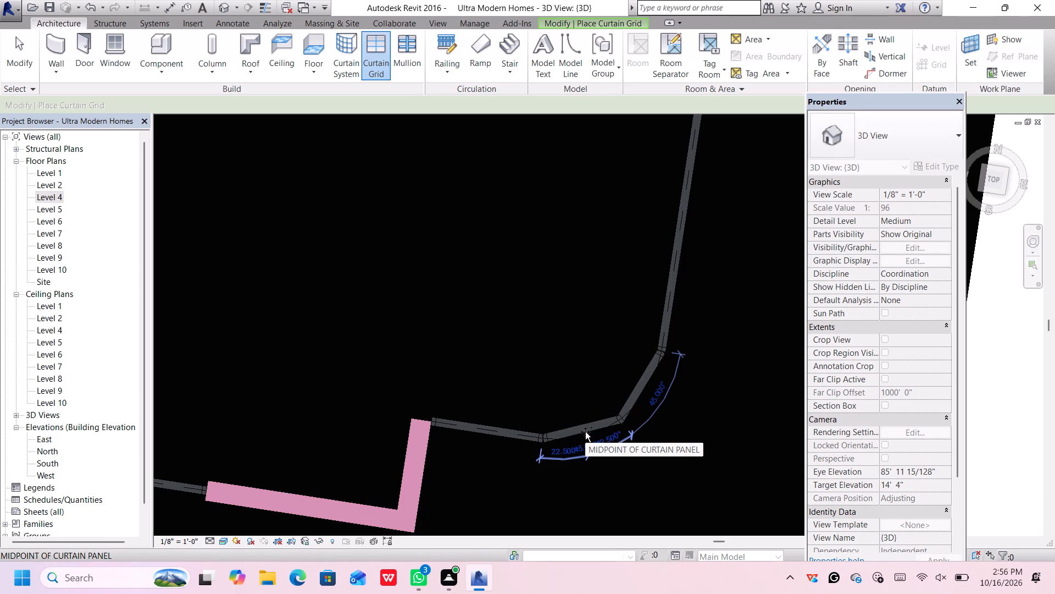
click(585, 432)
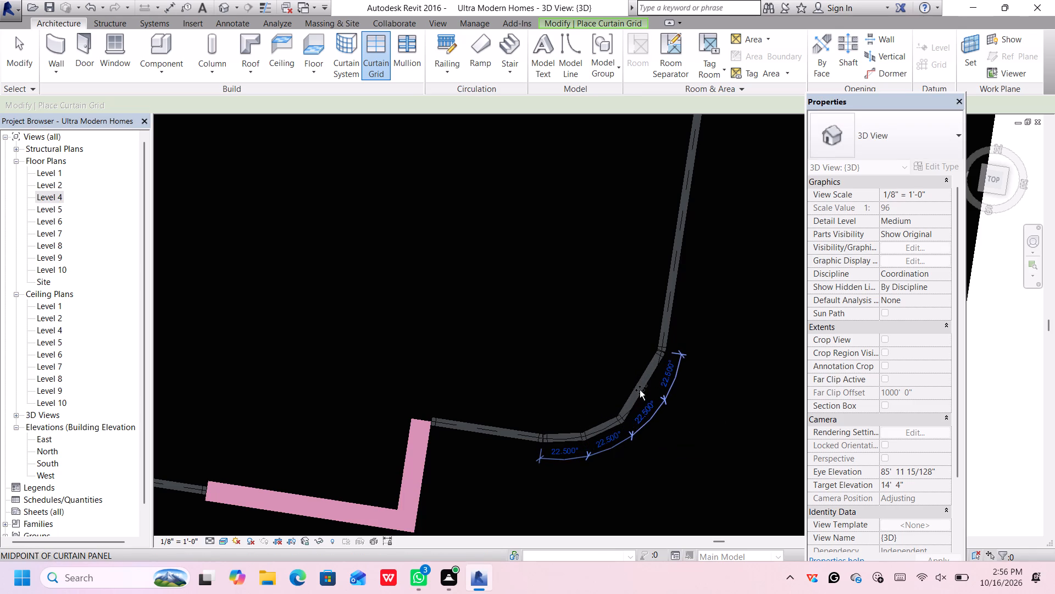
click(643, 392)
scroll(641, 408, down, 7)
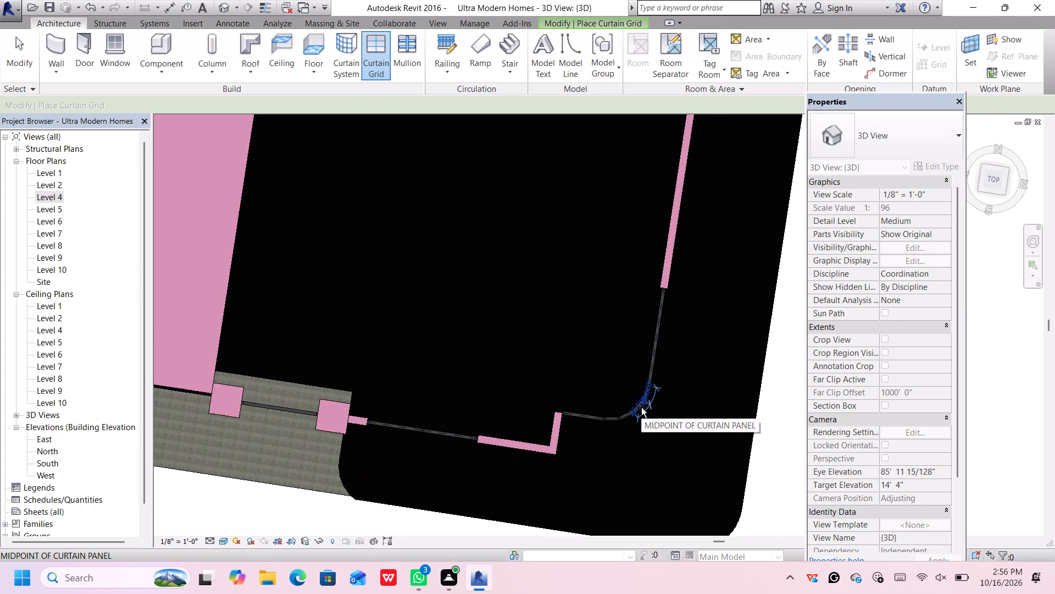
scroll(641, 408, down, 1)
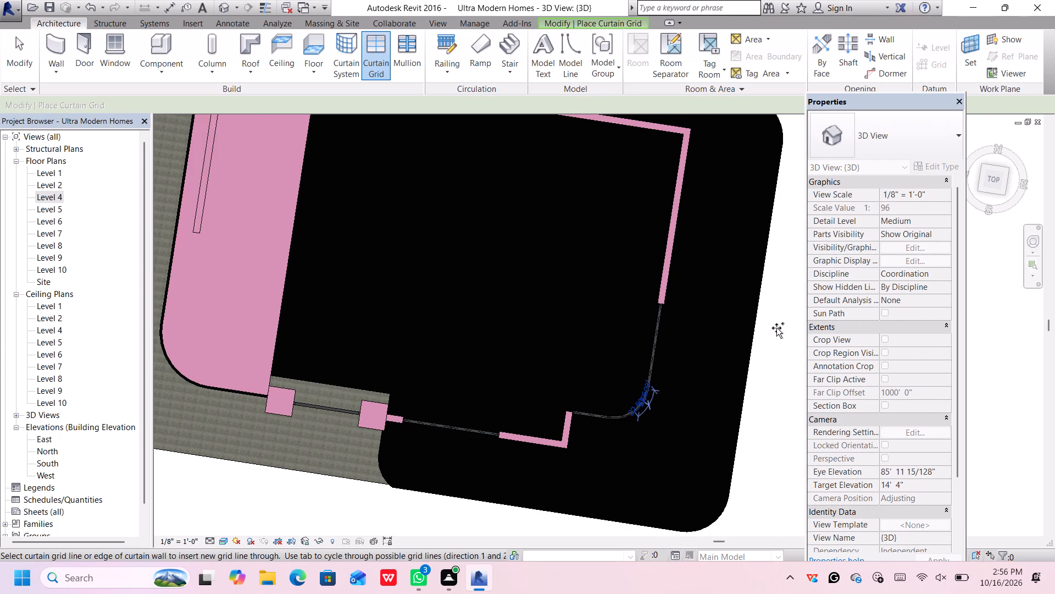
key(Escape)
key(Escape)
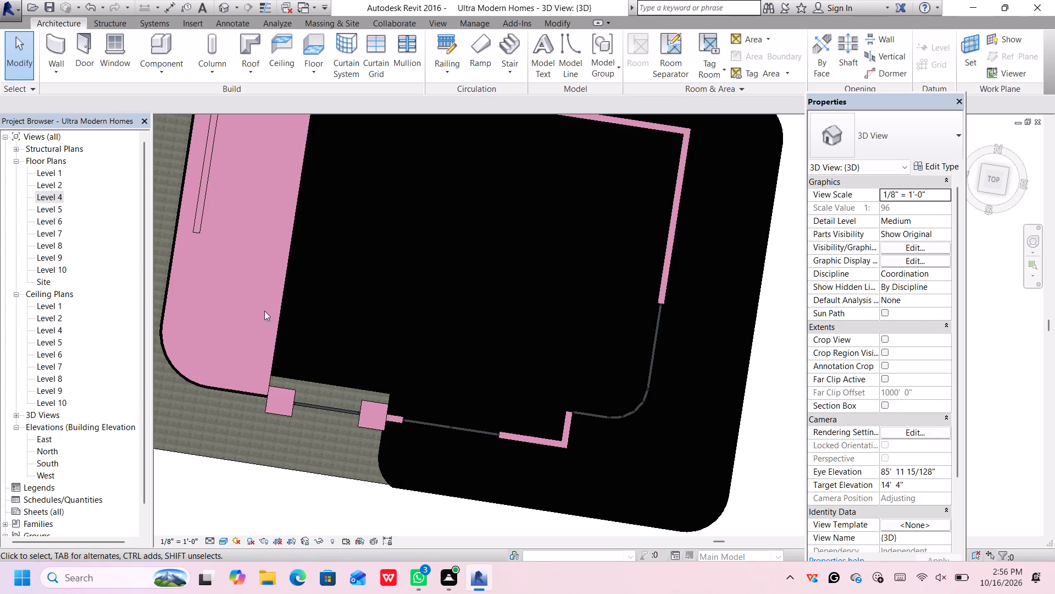
Examine the upper storey's wall and glazing layout from directly above in the 3D view, including the open south-west corner.
scroll(208, 321, down, 1)
middle_drag(227, 294, 227, 295)
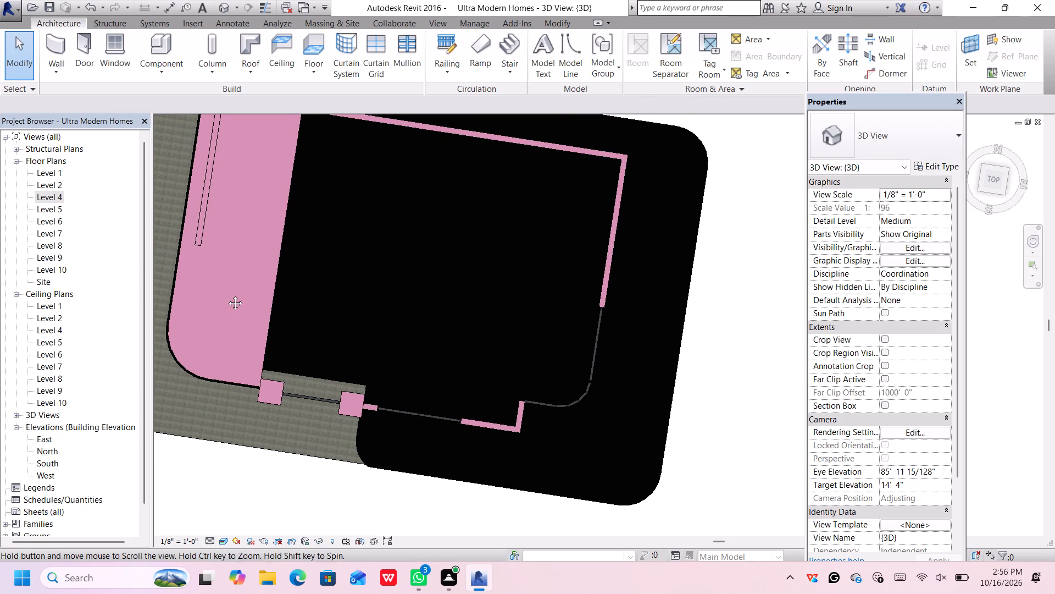
middle_drag(227, 295, 248, 313)
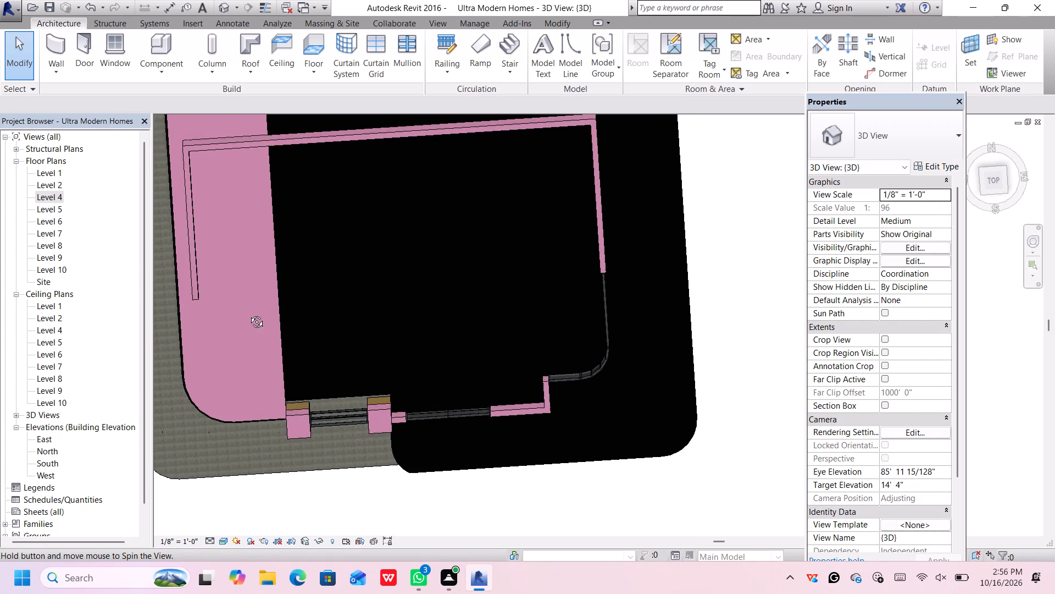
middle_drag(248, 313, 248, 315)
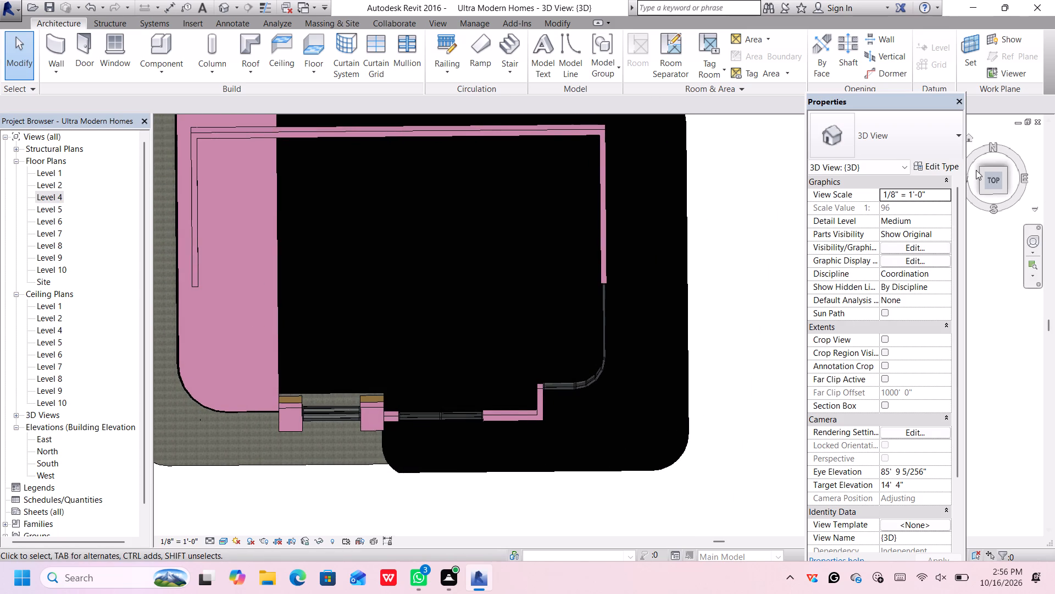
click(989, 175)
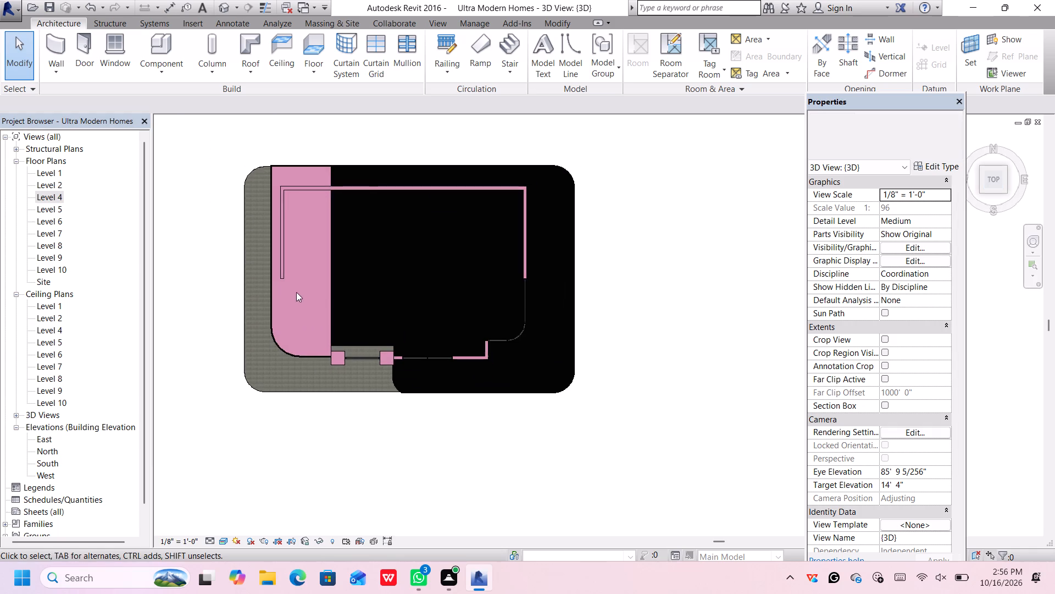
scroll(290, 292, up, 2)
scroll(709, 359, up, 1)
scroll(787, 398, up, 1)
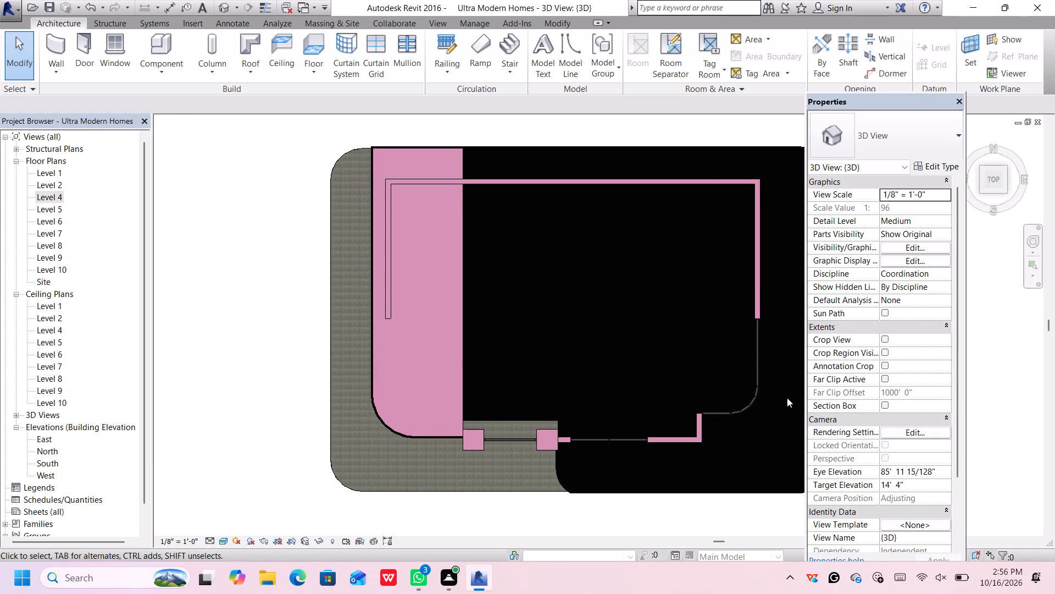
scroll(787, 398, down, 1)
scroll(786, 398, up, 2)
scroll(729, 378, down, 5)
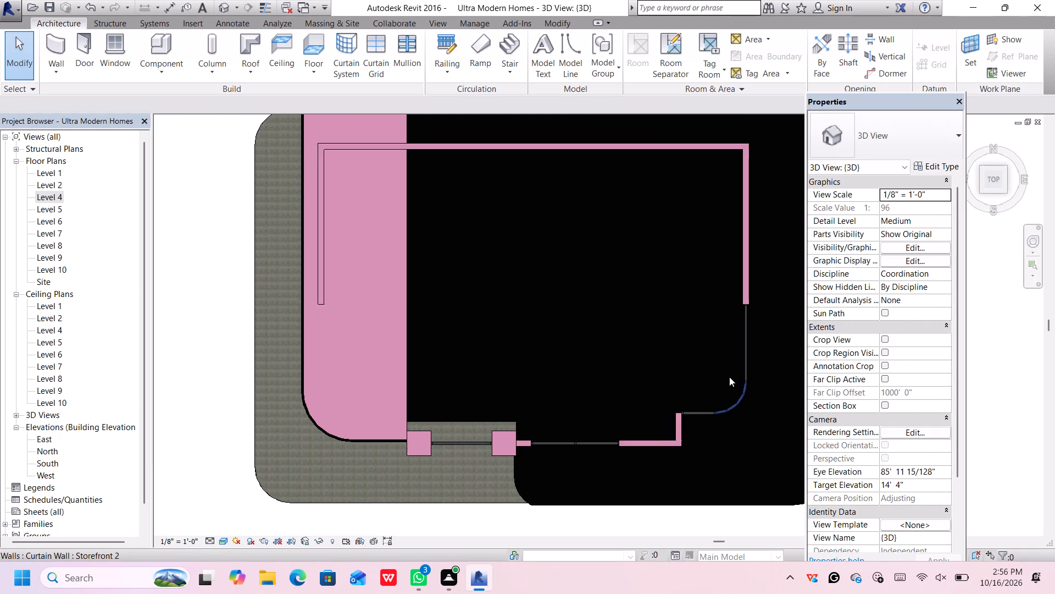
scroll(729, 377, down, 5)
scroll(768, 334, up, 10)
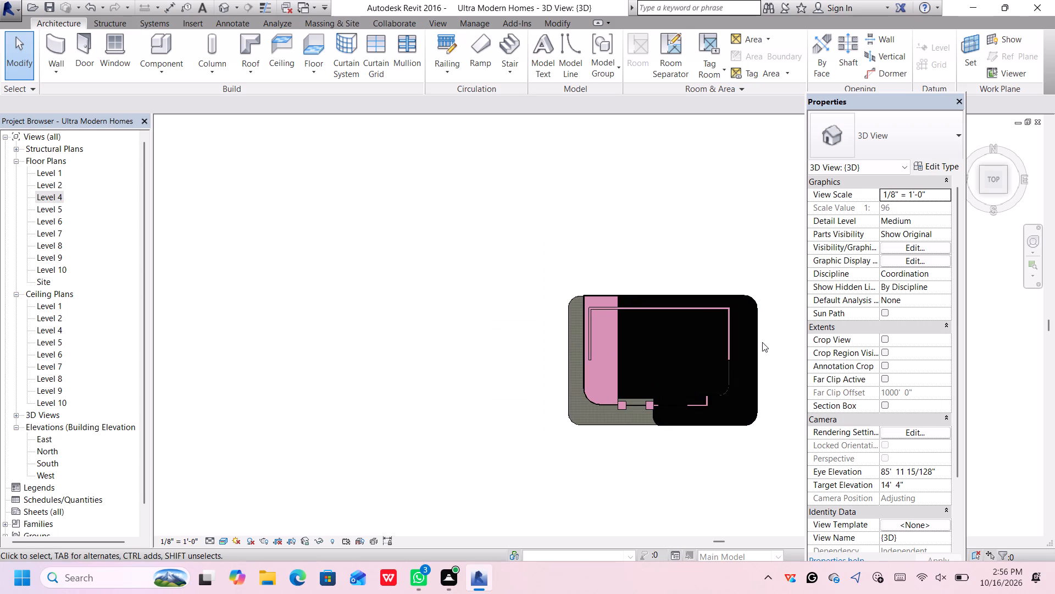
scroll(767, 351, down, 5)
scroll(762, 349, up, 1)
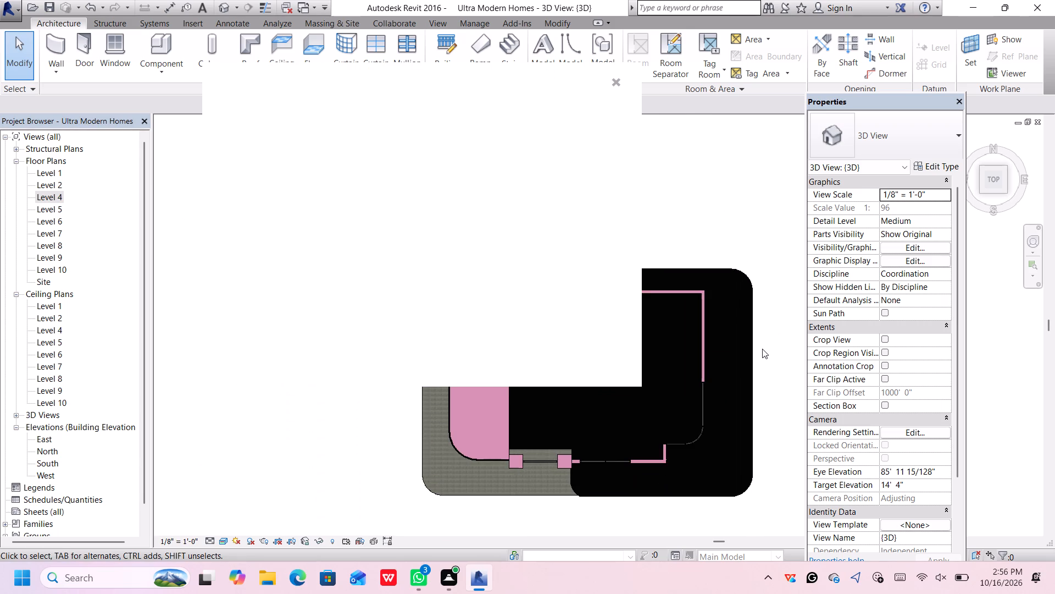
scroll(762, 349, up, 1)
click(619, 81)
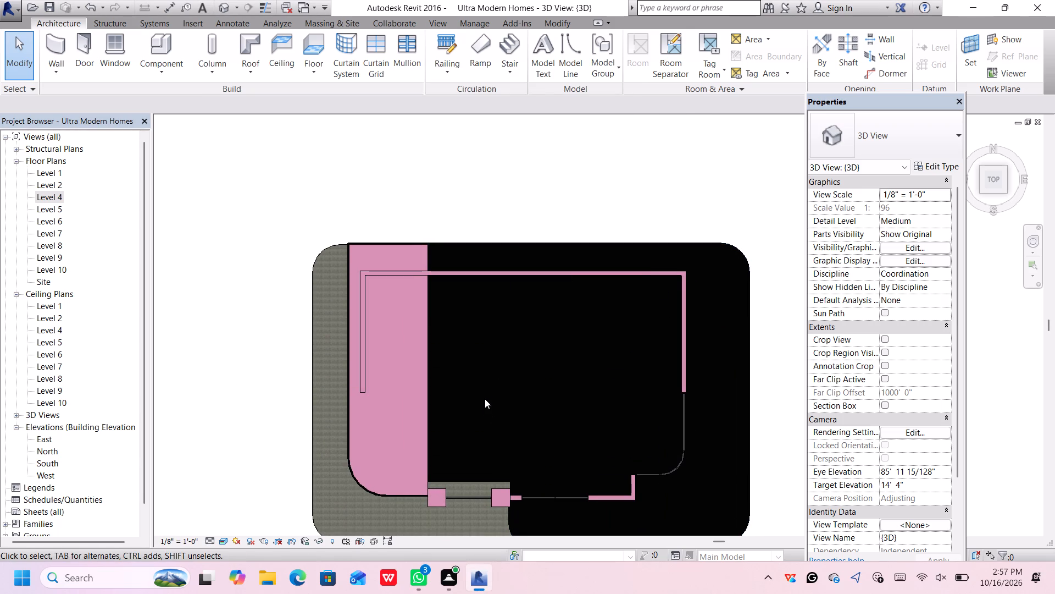
middle_drag(485, 399, 484, 321)
scroll(480, 323, up, 1)
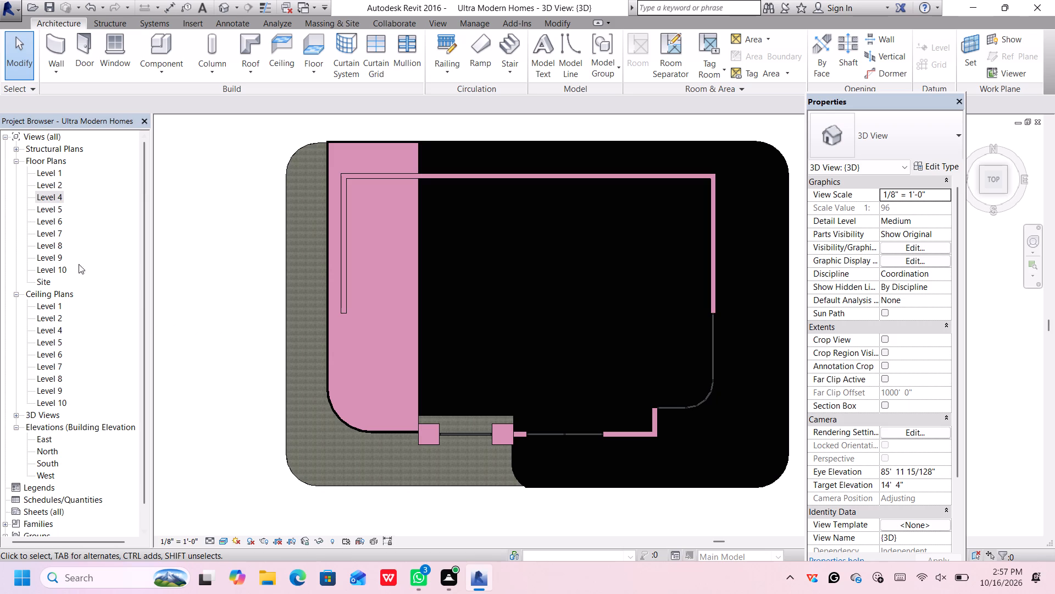
On the Level 4 plan, draw a 9' Storefront 2 curtain wall, 13' high, westward from the floor corner just north of the west pier.
double_click(51, 197)
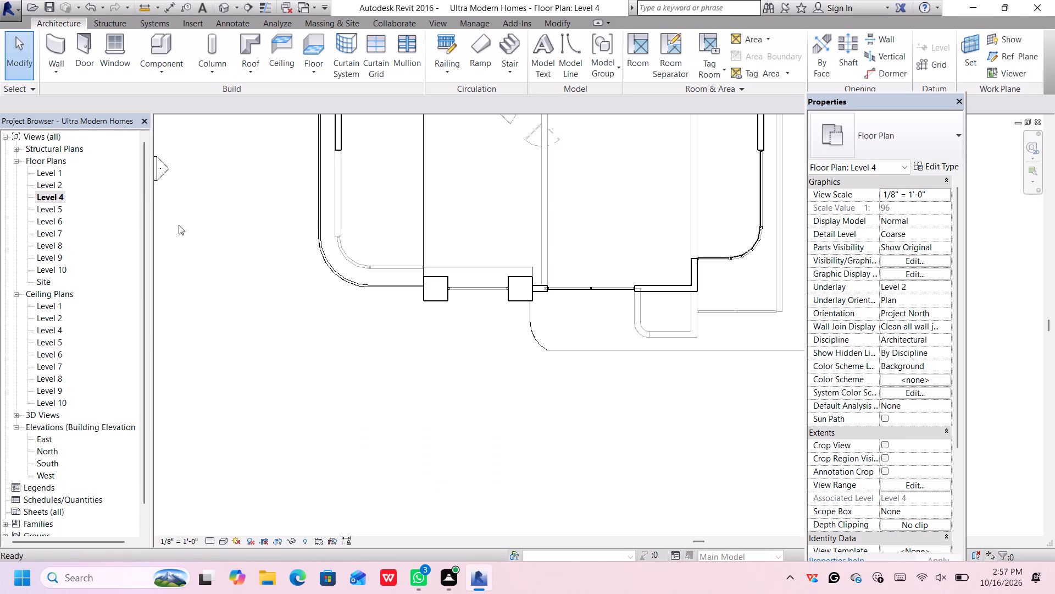
middle_drag(432, 213, 392, 342)
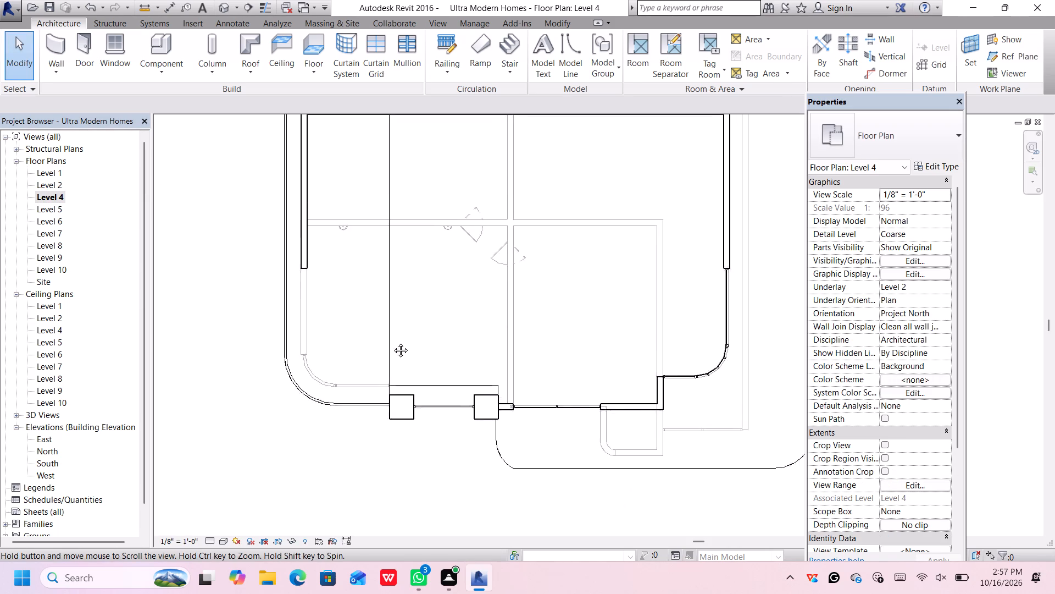
middle_drag(392, 342, 377, 369)
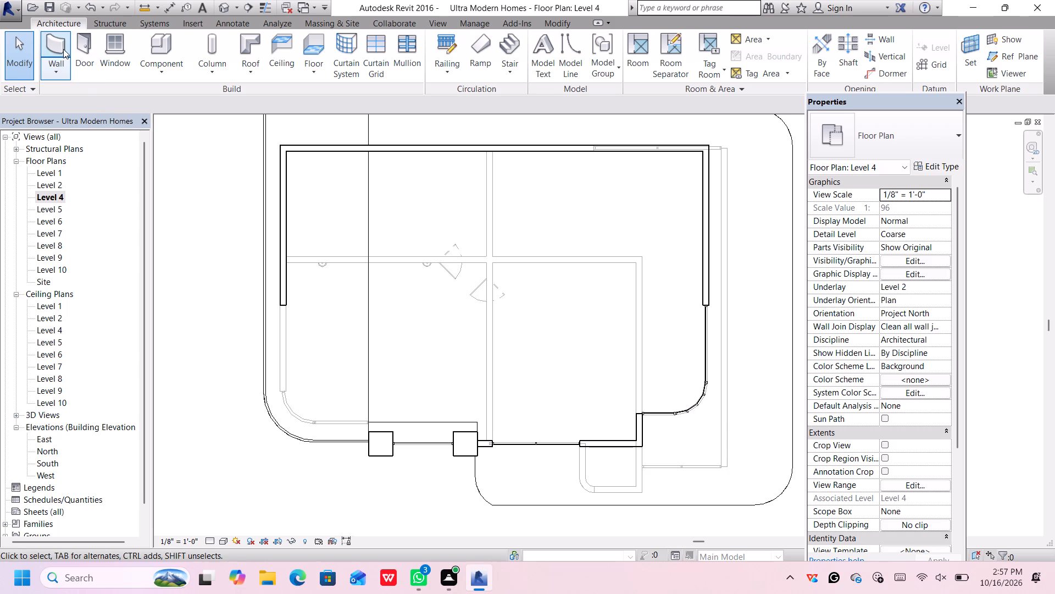
click(63, 49)
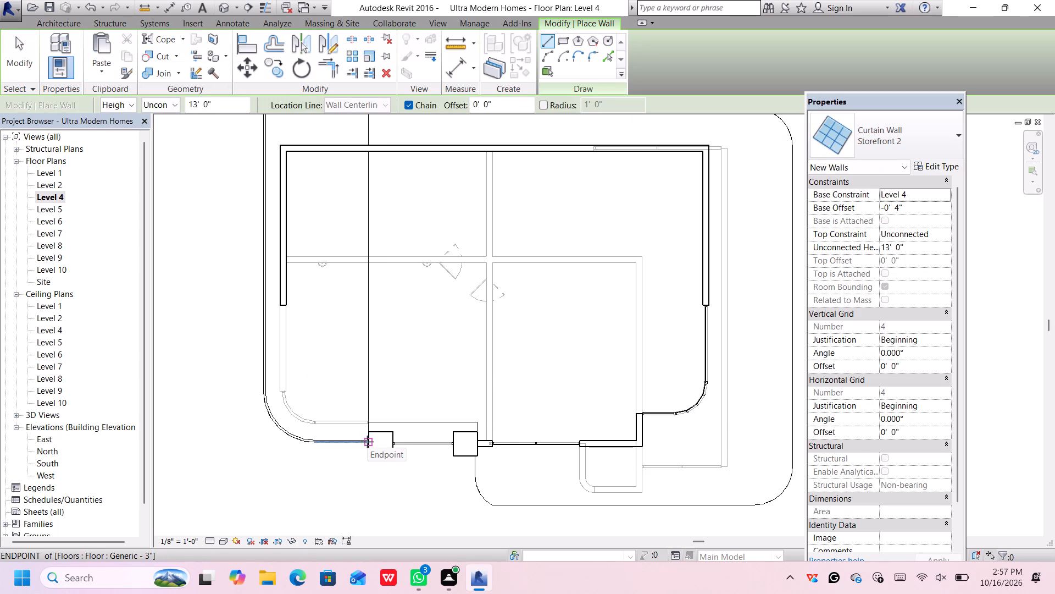
scroll(367, 442, up, 2)
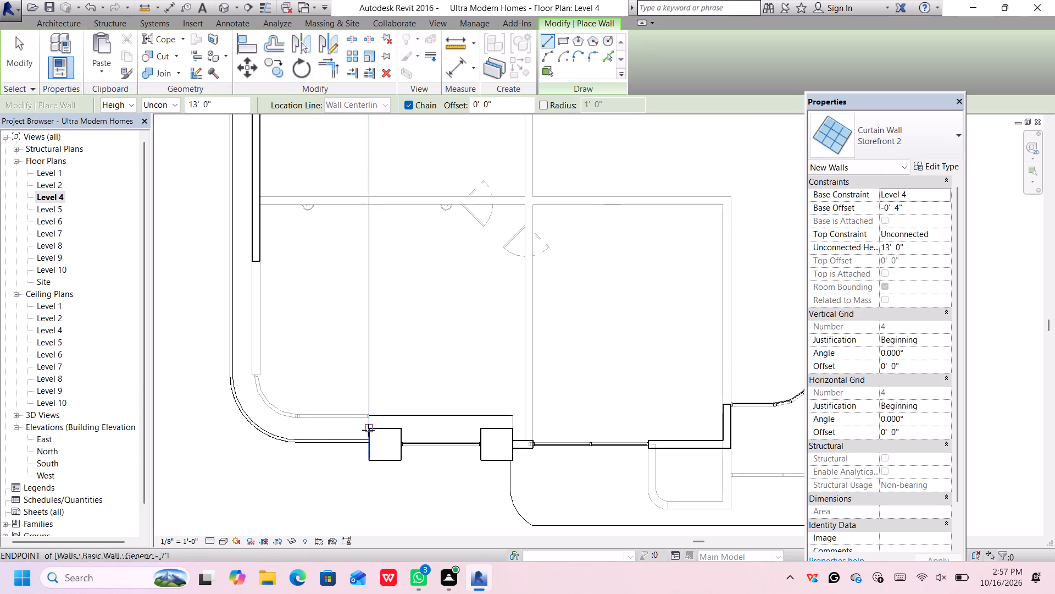
scroll(369, 415, up, 1)
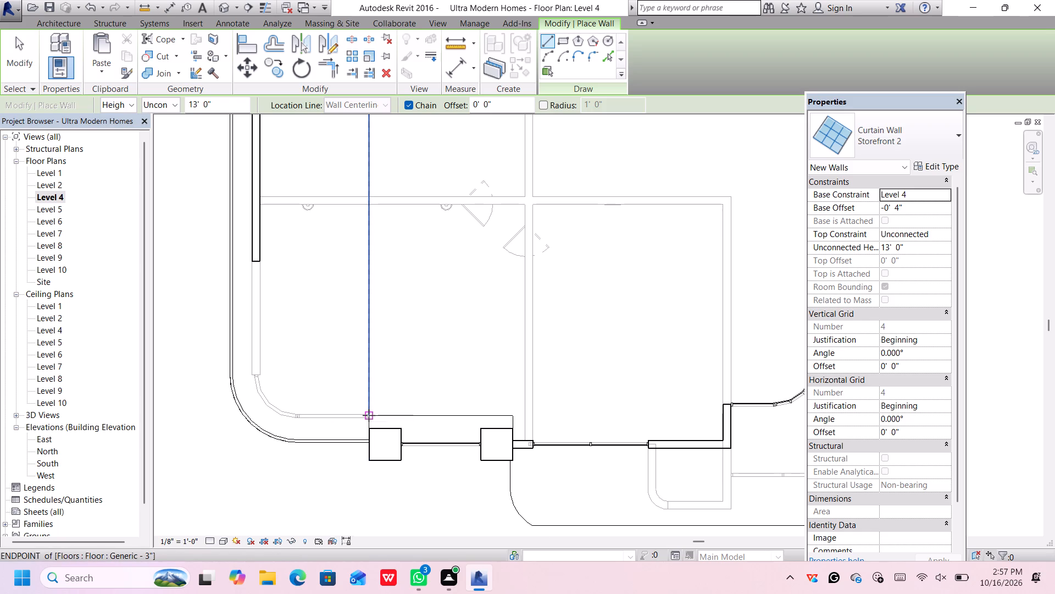
scroll(369, 415, up, 1)
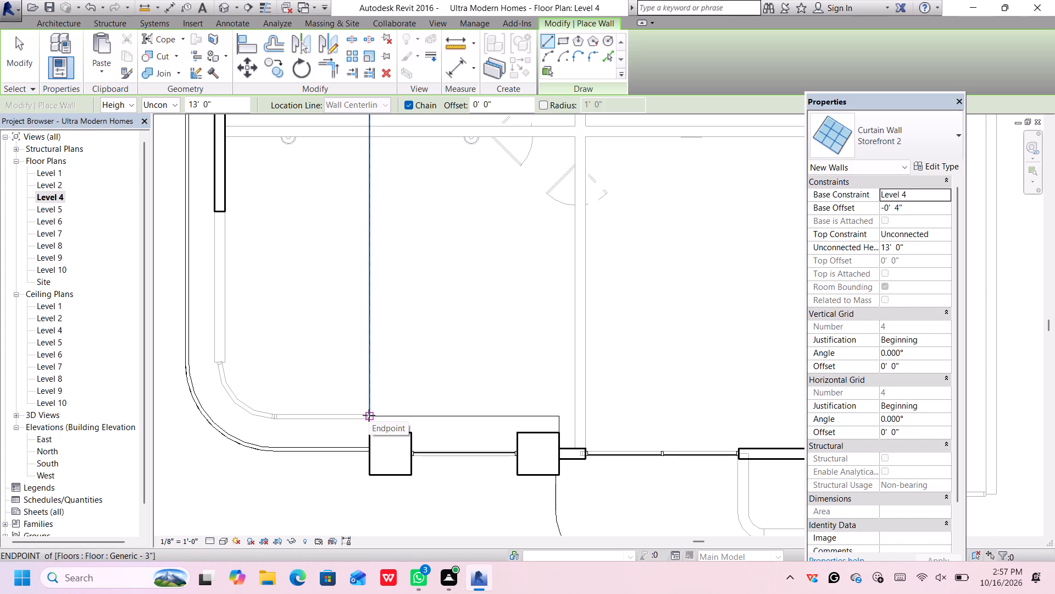
scroll(369, 415, up, 1)
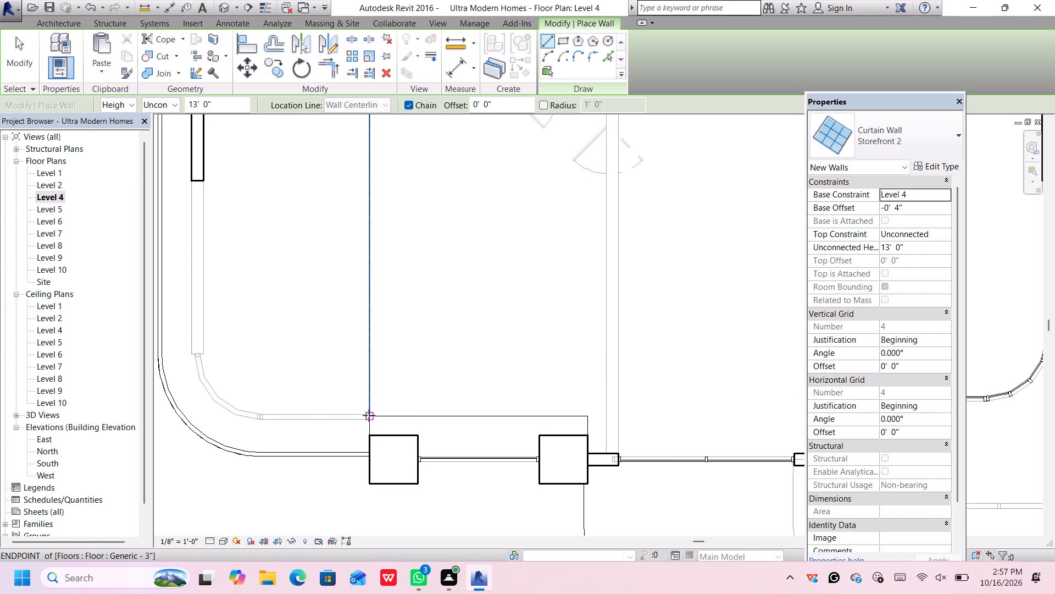
click(369, 416)
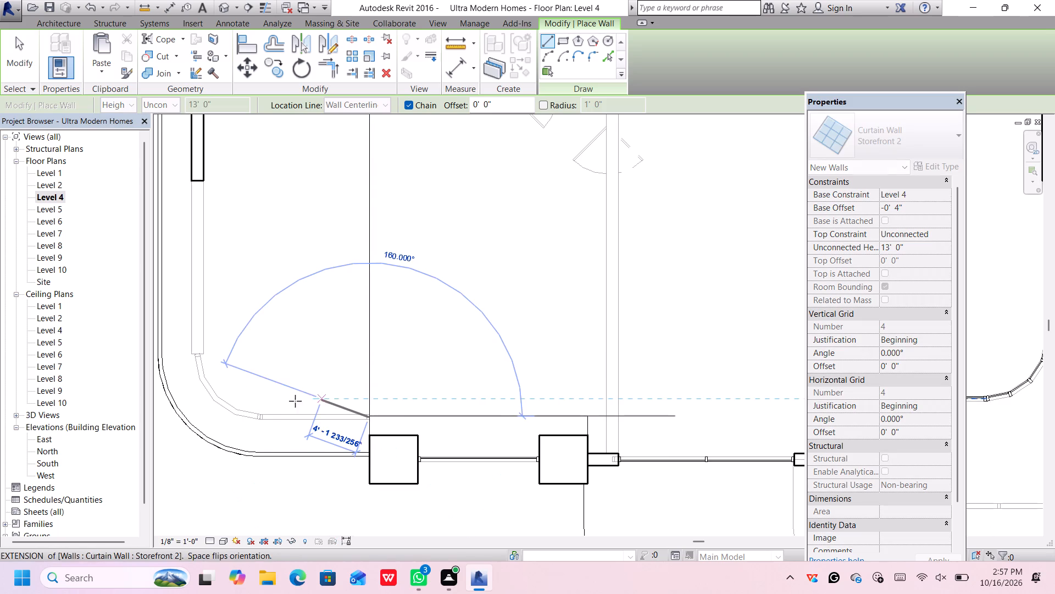
scroll(261, 418, up, 3)
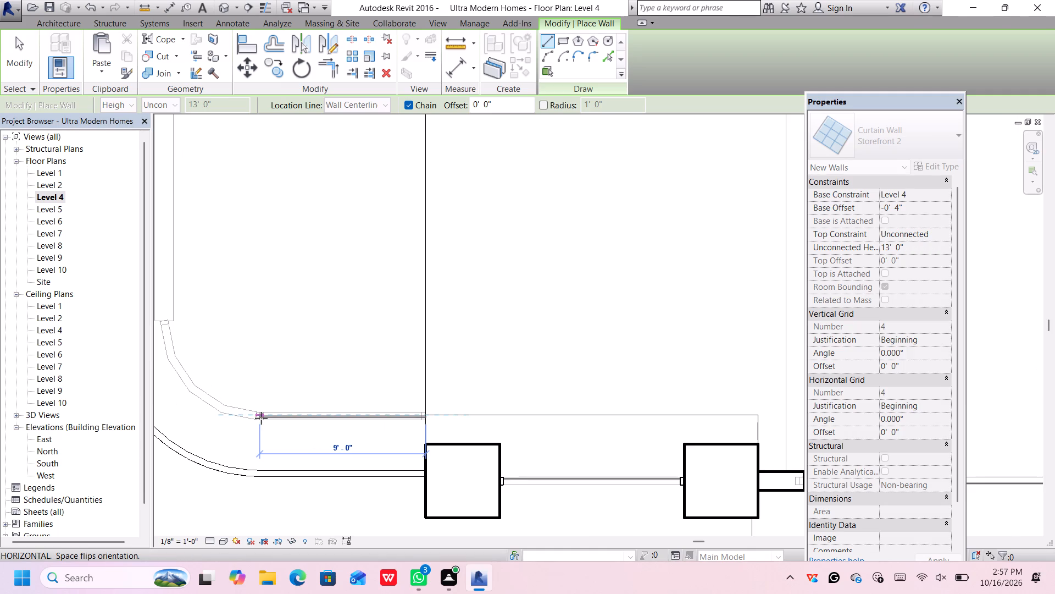
scroll(261, 418, down, 2)
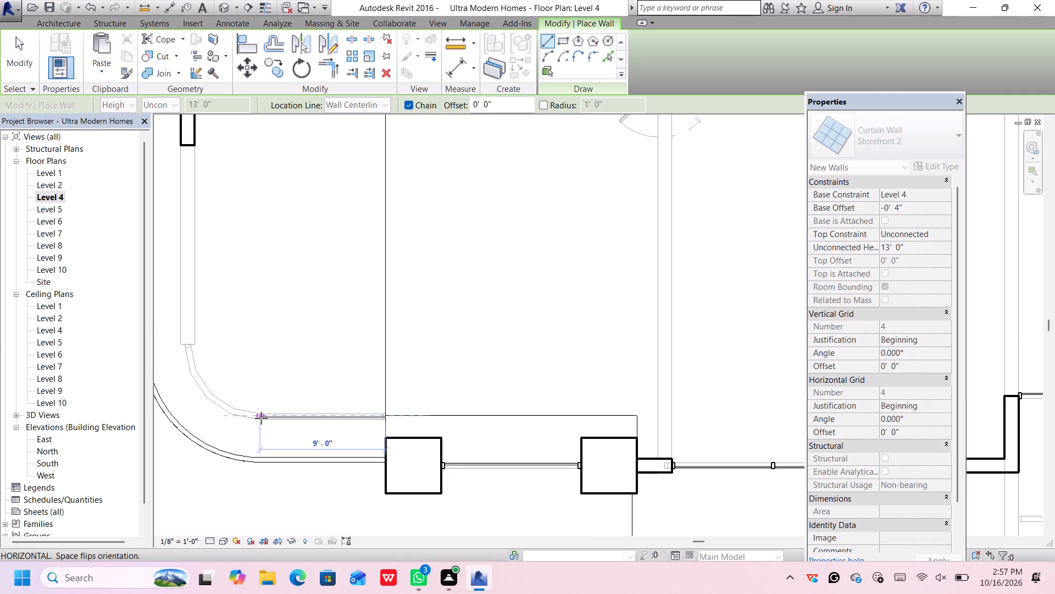
click(261, 418)
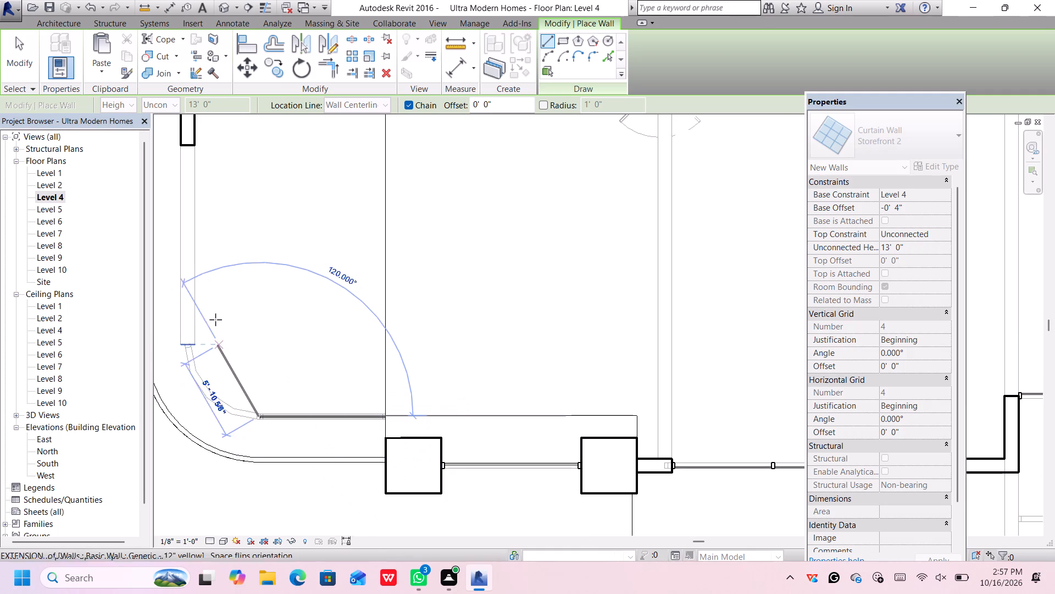
Continue the chain with a tangent 90° arc of Storefront 2, radius about 5'-2", ending in line with the west 12" wall.
click(550, 53)
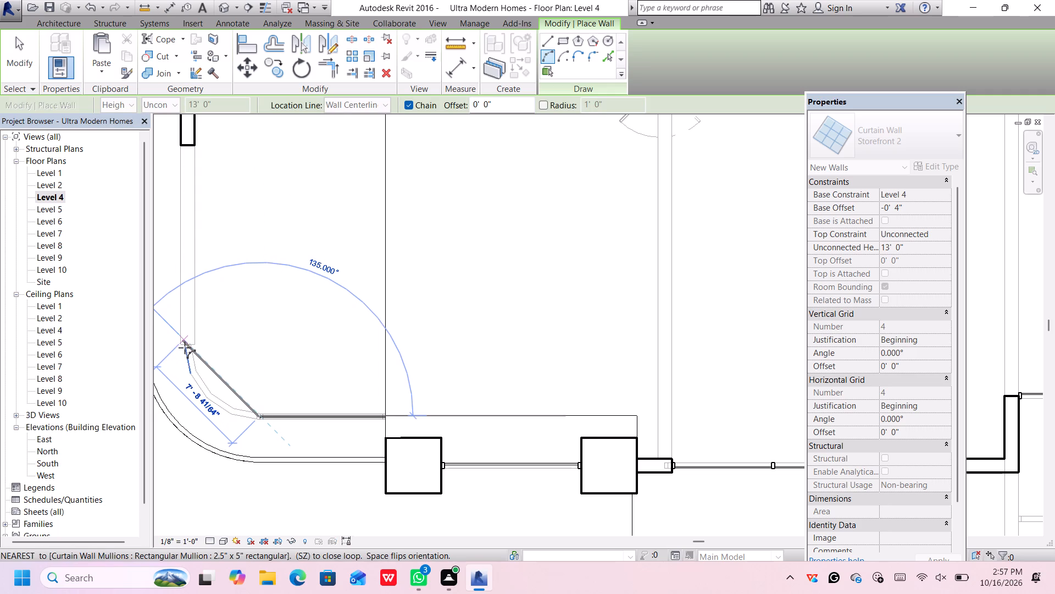
scroll(188, 343, up, 3)
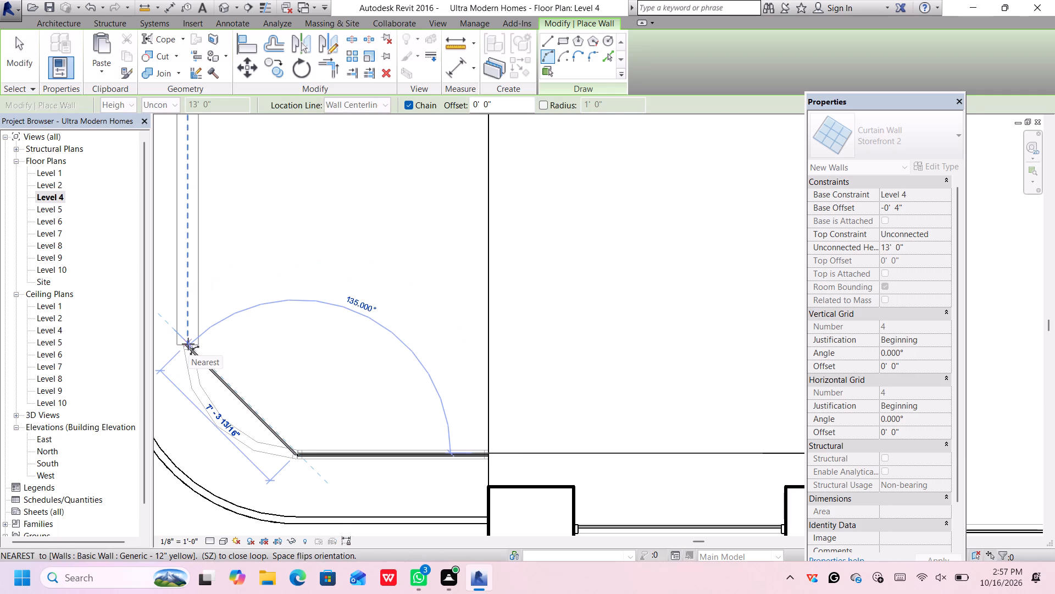
click(188, 344)
scroll(196, 284, down, 4)
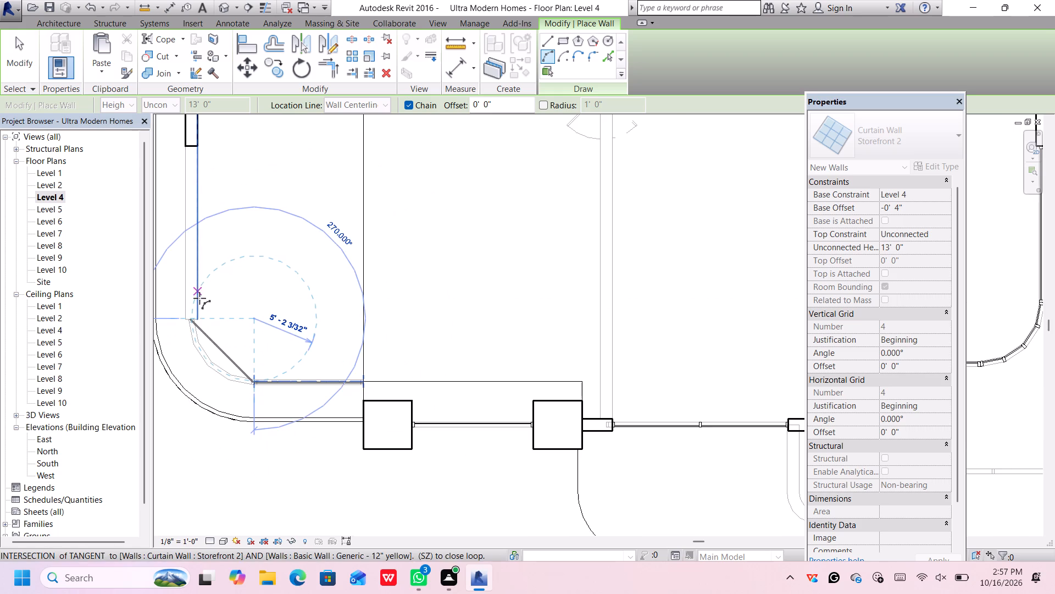
click(200, 363)
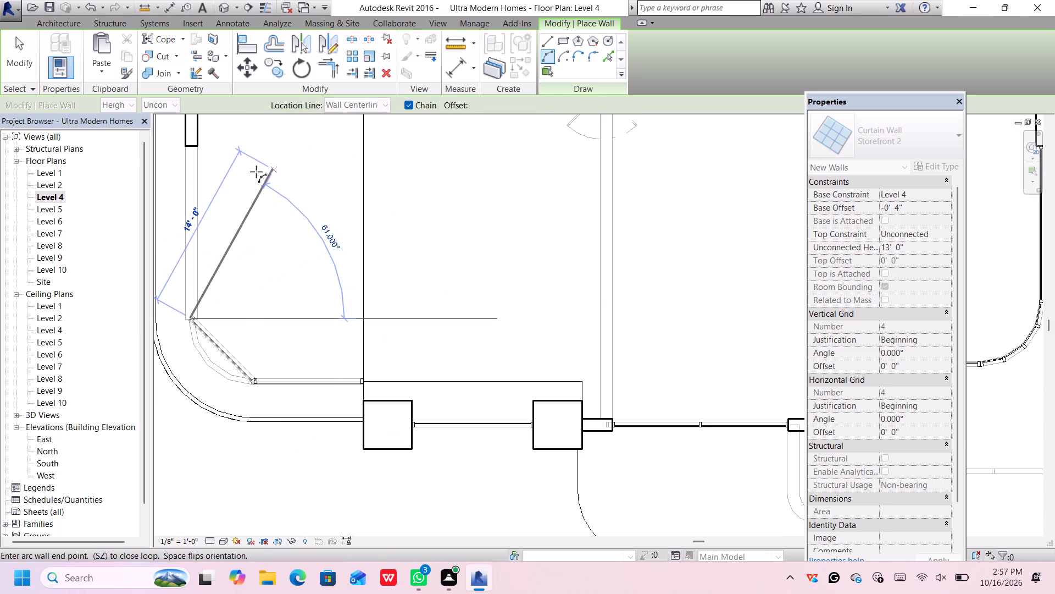
Close the south-west corner with a straight Storefront 2 segment north to the west 12" wall's end, and leave the Wall command.
click(544, 40)
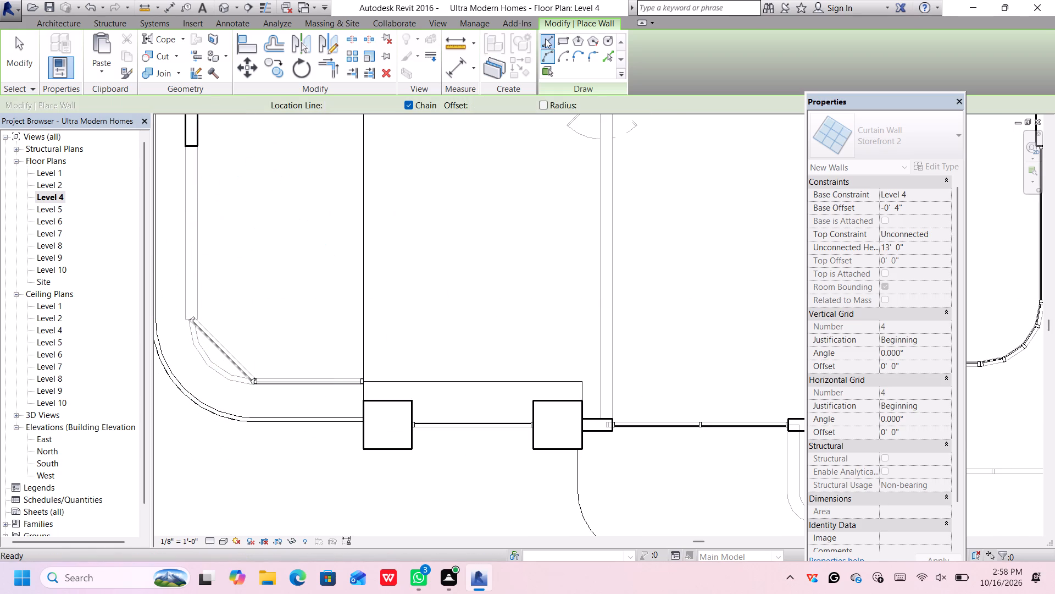
click(192, 147)
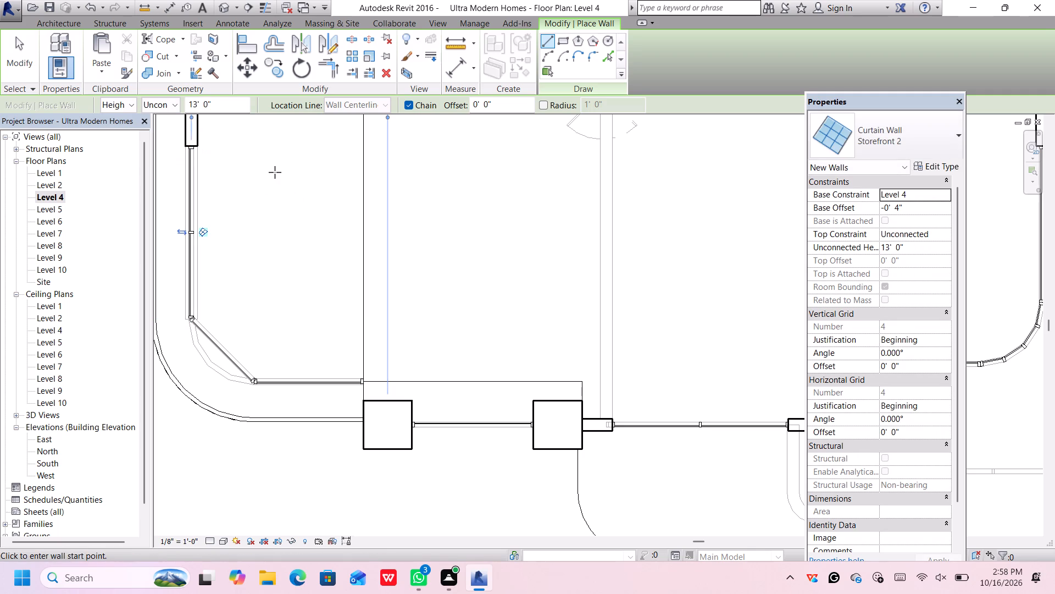
key(space)
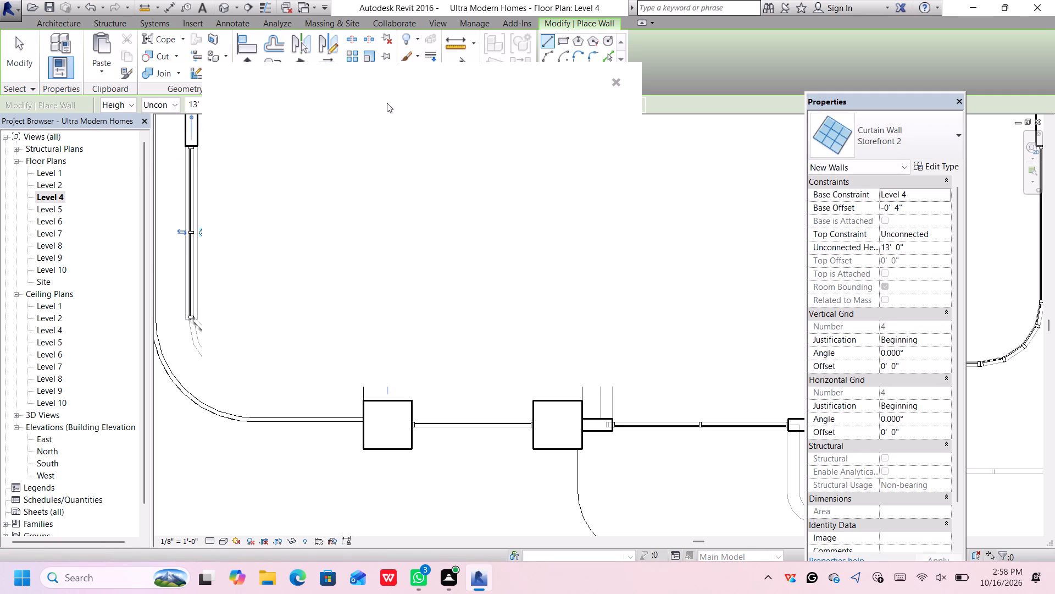
click(618, 81)
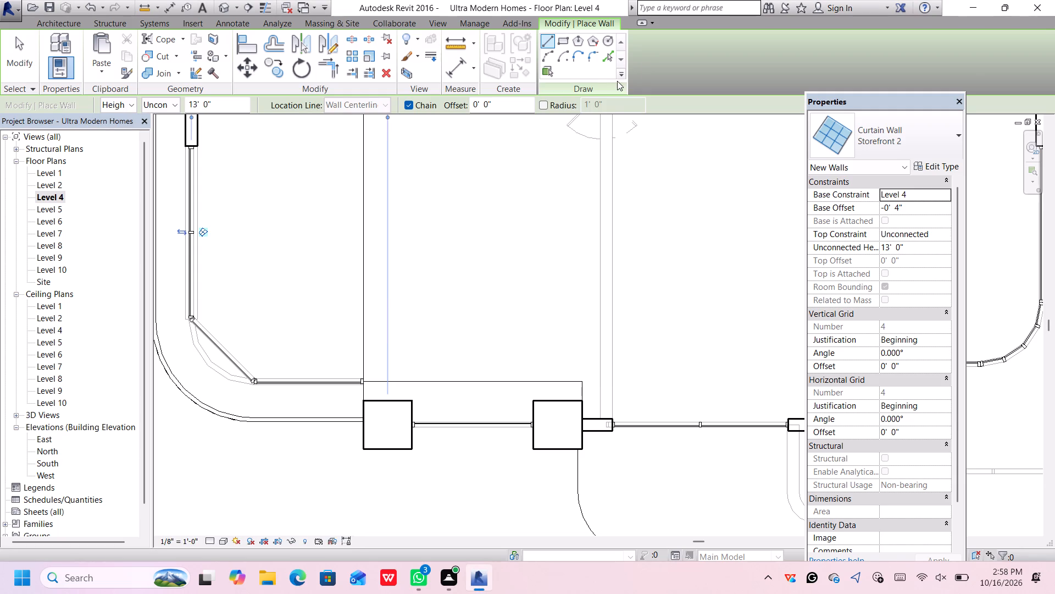
key(Escape)
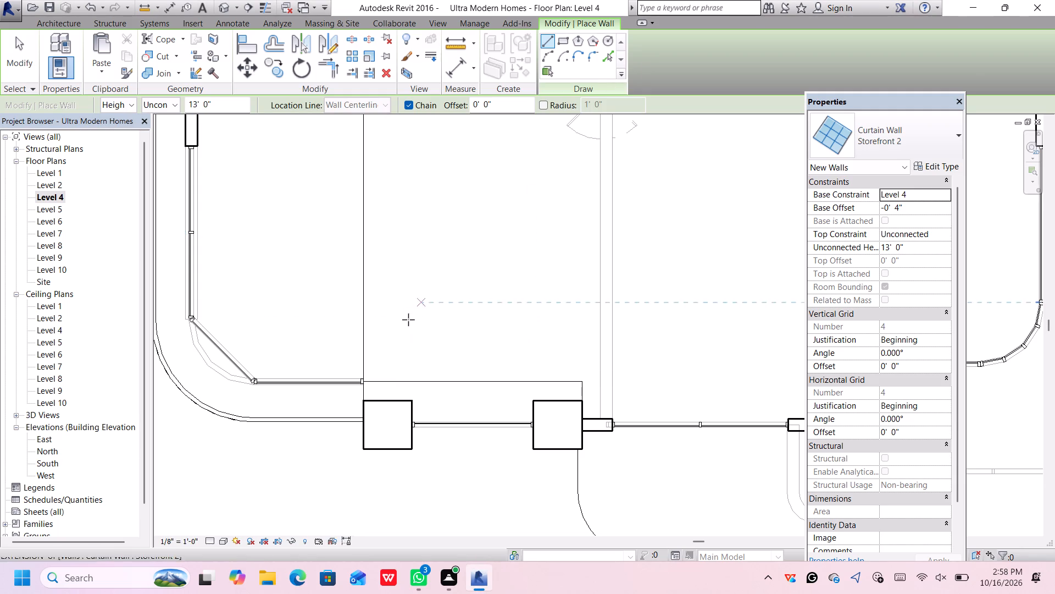
key(Escape)
Extend the west pier's north end to the floor edge in line with the new storefront, making it about 5'-7" long.
click(393, 399)
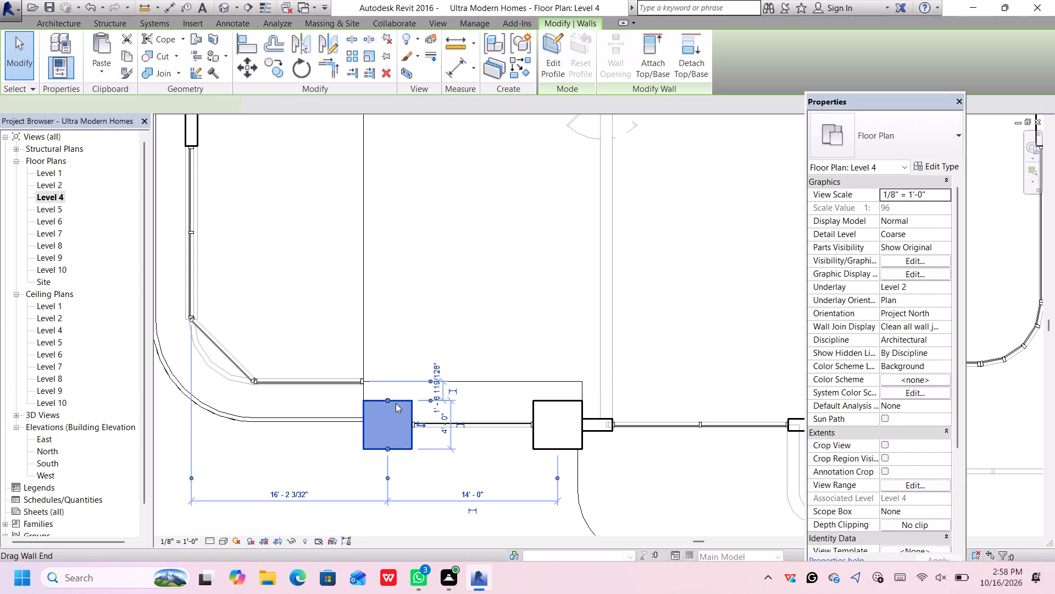
scroll(380, 398, up, 3)
drag(391, 400, 391, 396)
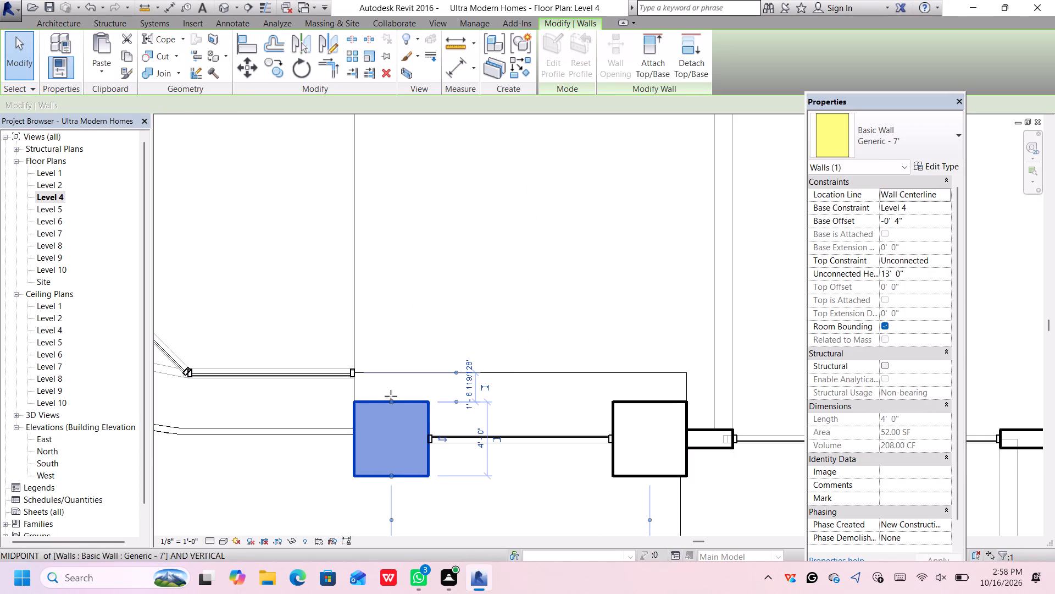
drag(391, 396, 390, 368)
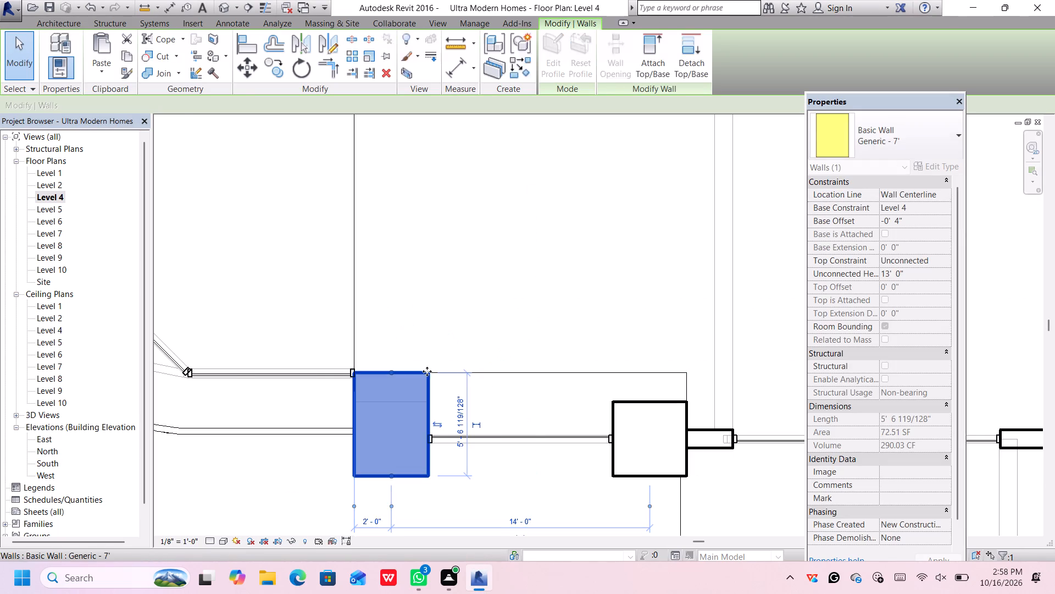
Extend the north end of the pier east of the entrance glazing to the floor edge, making it about 5'-7" long.
click(640, 403)
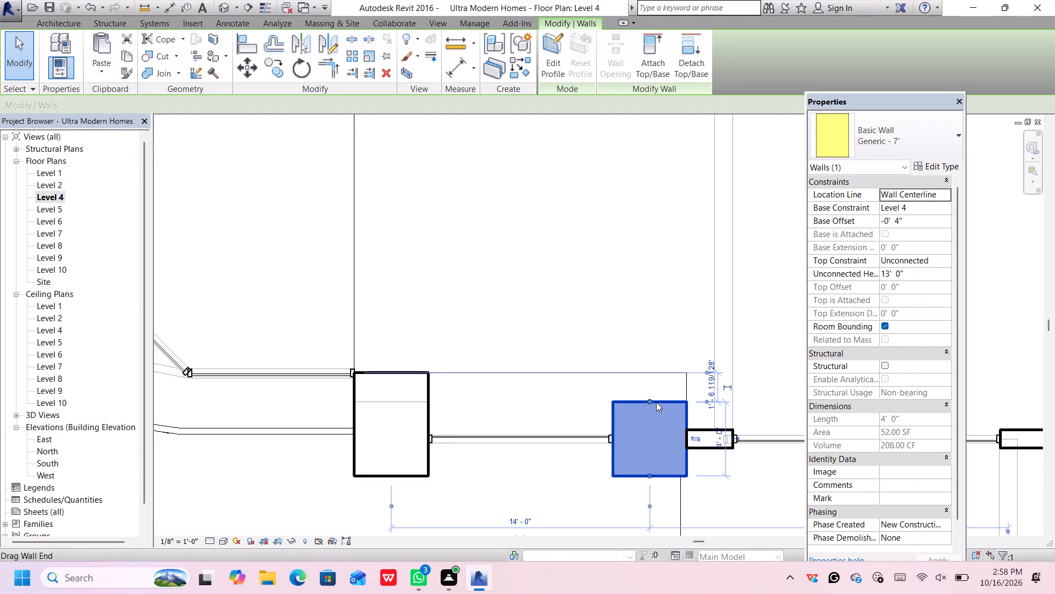
drag(649, 399, 647, 369)
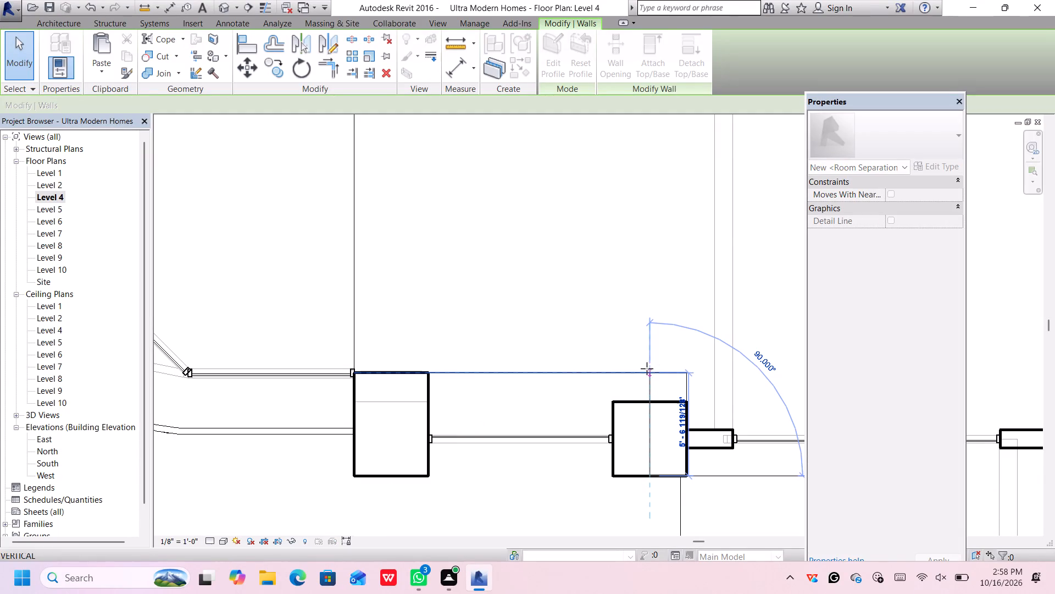
drag(647, 369, 647, 372)
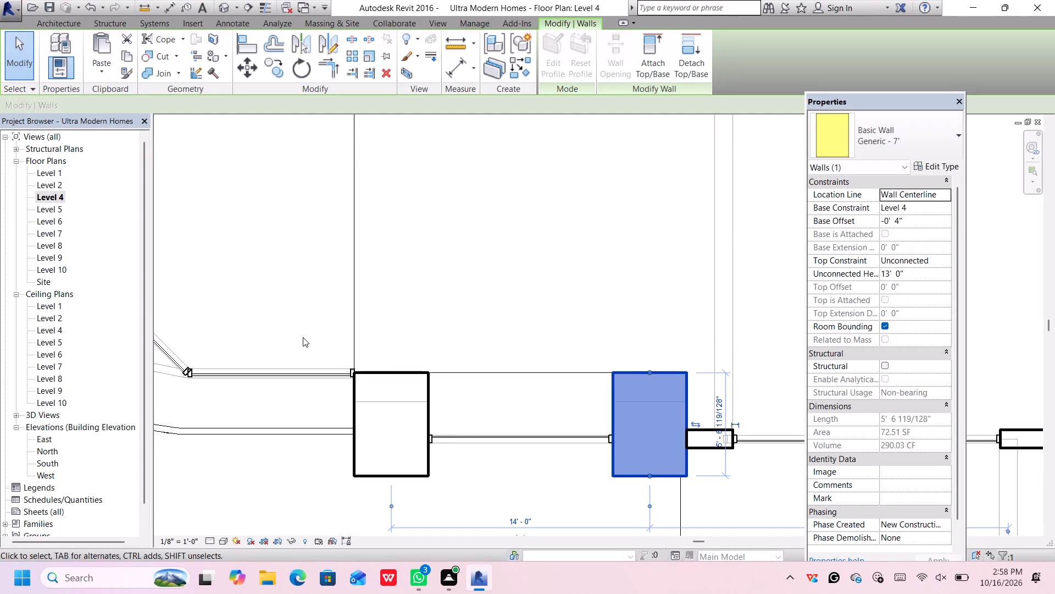
Divide the curved south-west Storefront 2 corner into four 22.5° segments with three vertical curtain grid lines, and leave the Curtain Grid command.
scroll(313, 348, down, 4)
middle_drag(295, 424, 295, 425)
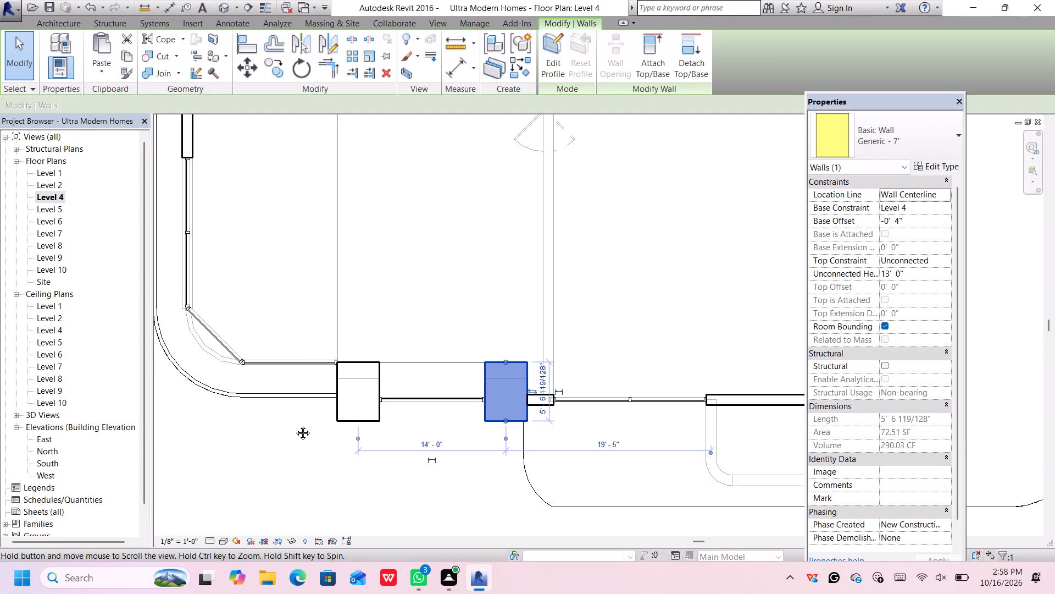
middle_drag(295, 425, 400, 449)
middle_click(400, 449)
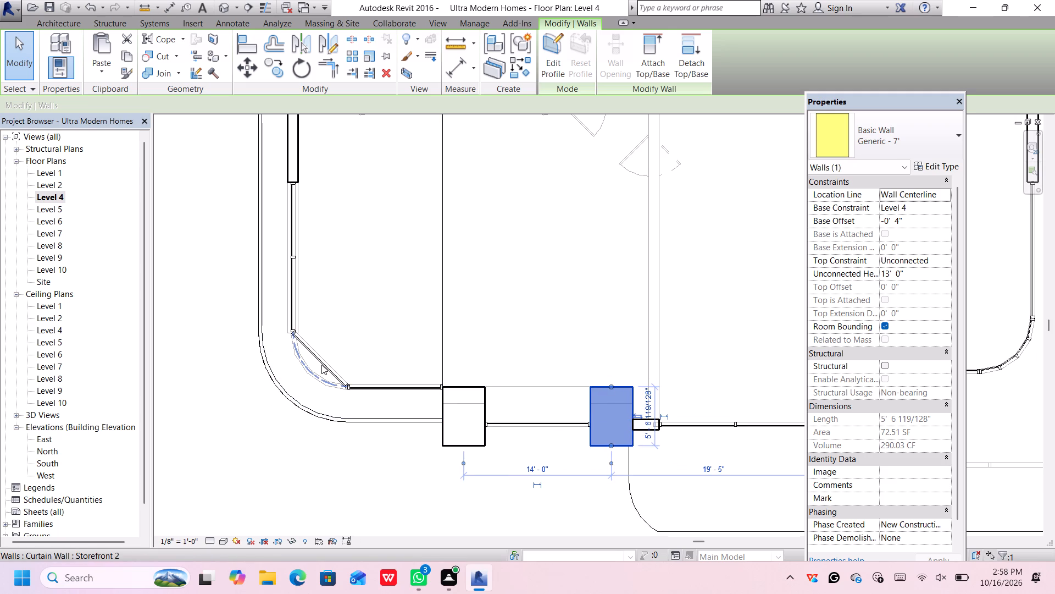
click(57, 21)
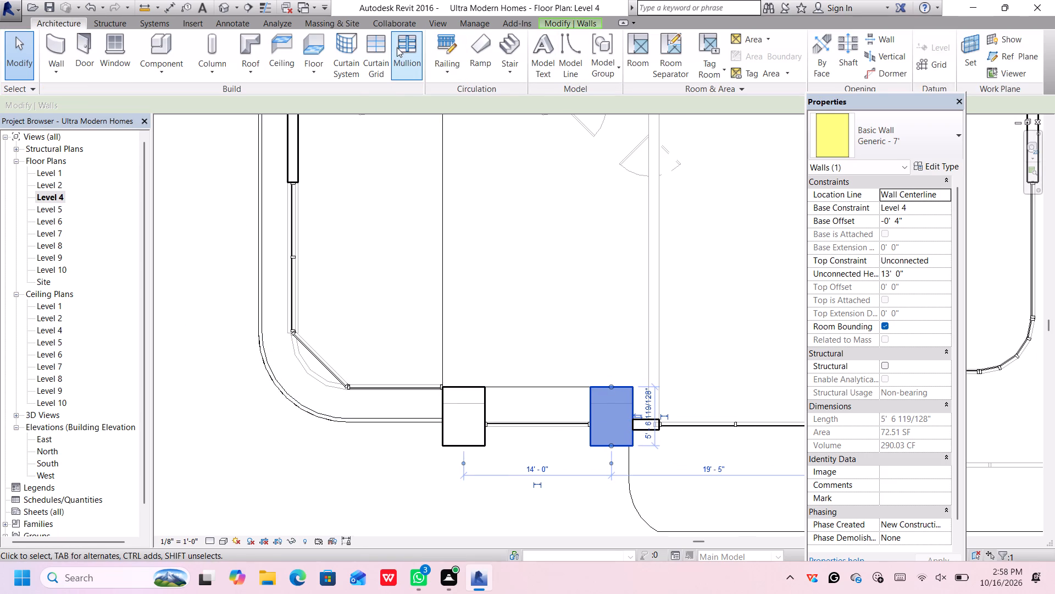
click(379, 44)
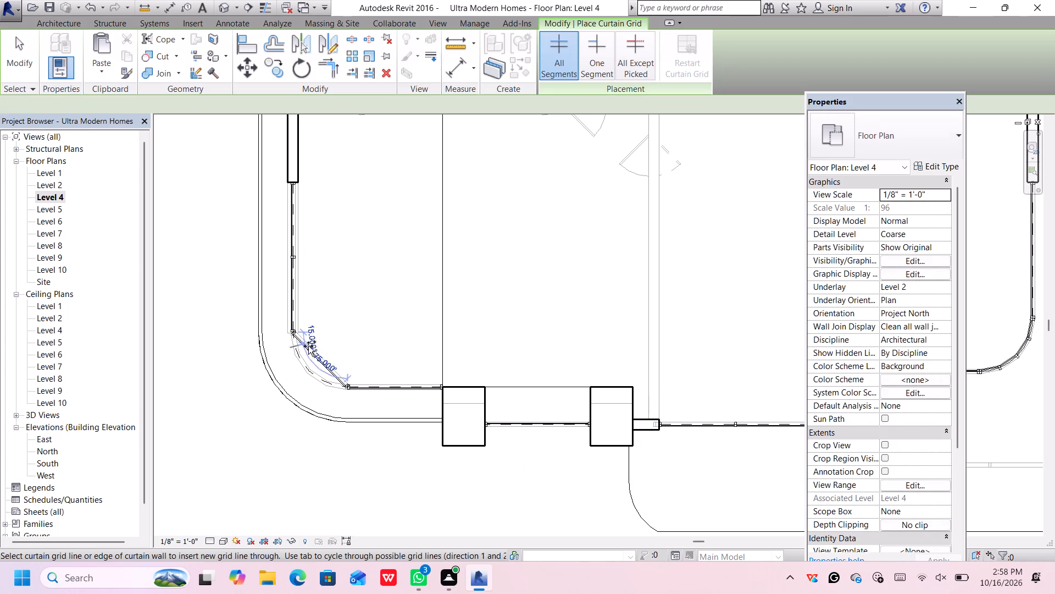
click(314, 355)
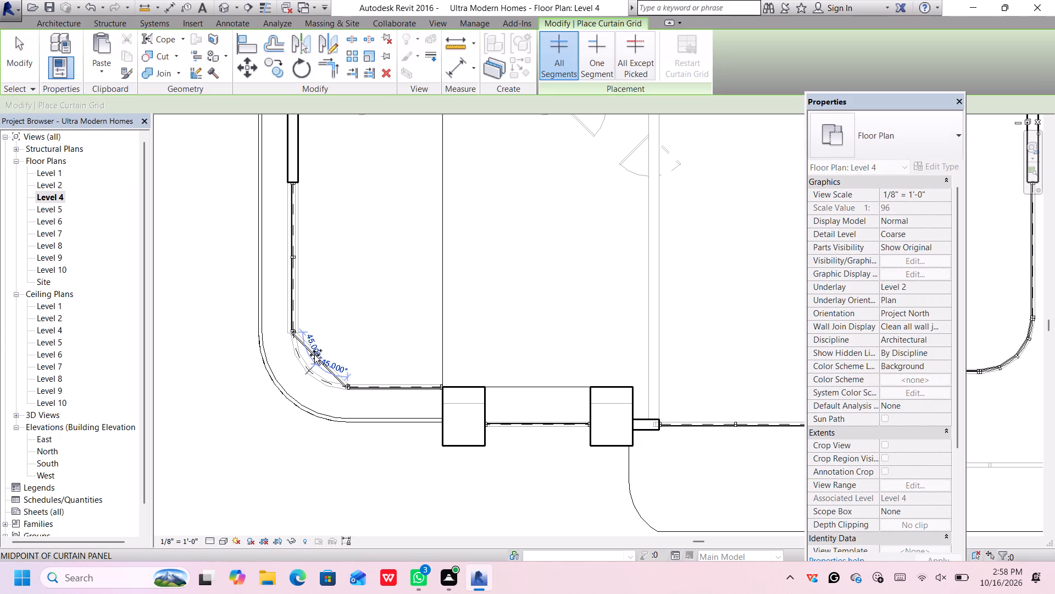
click(302, 349)
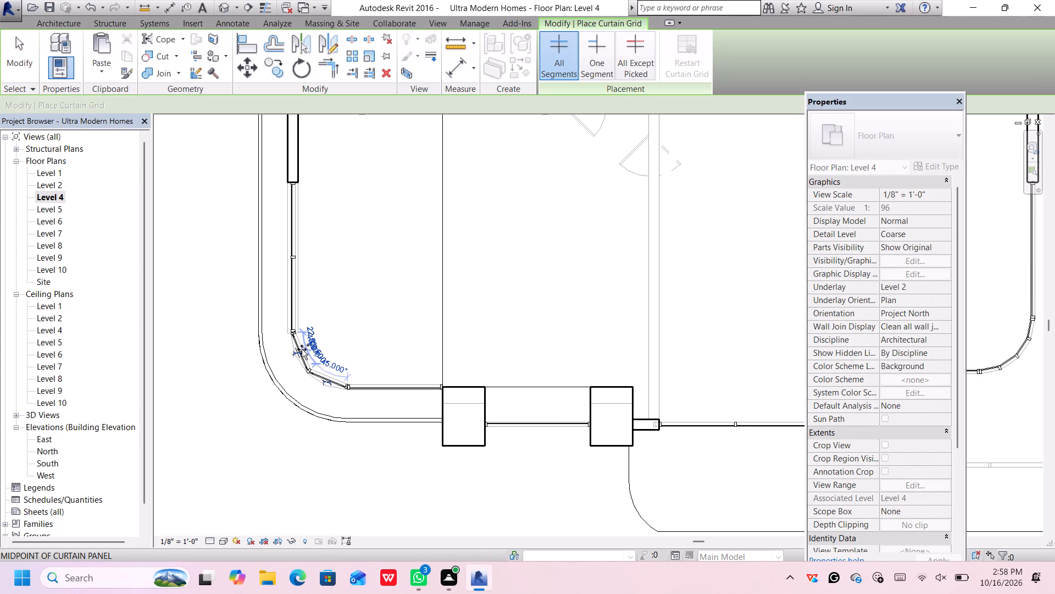
click(324, 377)
scroll(352, 339, down, 4)
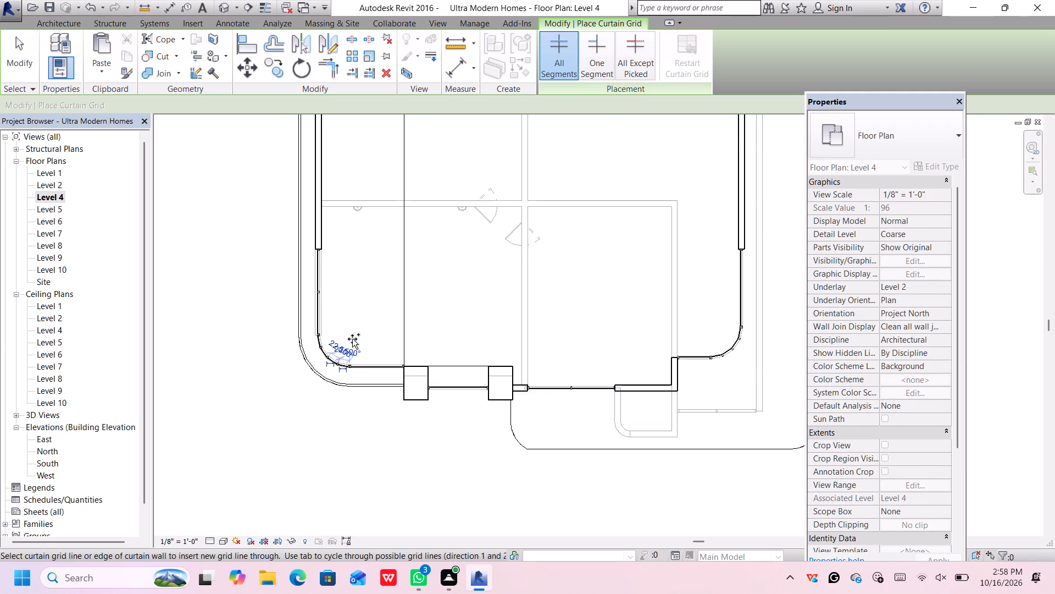
scroll(352, 339, down, 3)
scroll(337, 431, up, 2)
key(Escape)
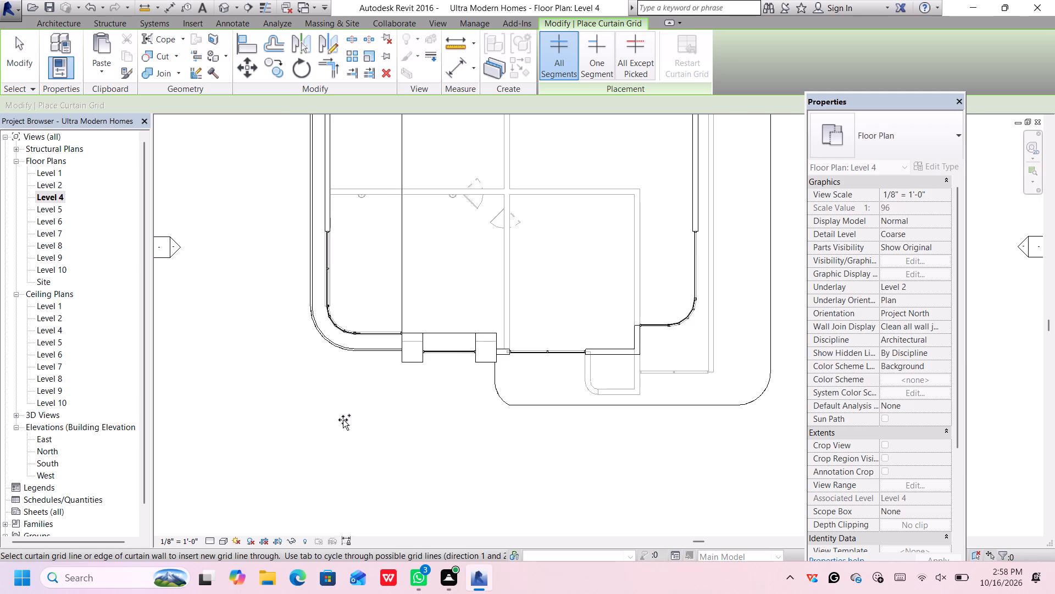
middle_drag(404, 390, 358, 411)
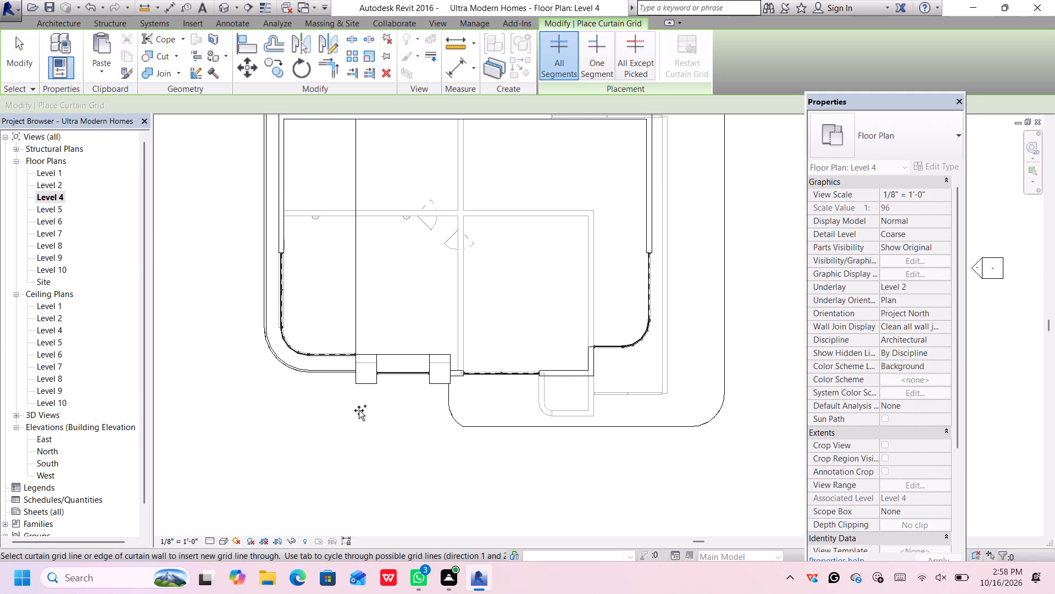
click(361, 408)
key(Escape)
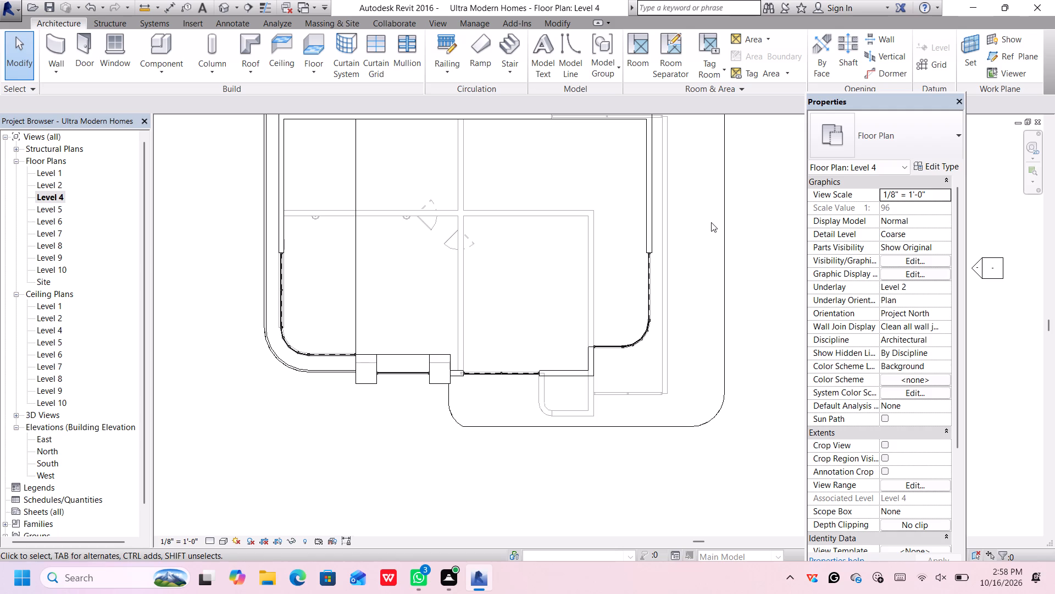
In an isometric 3D view, unpin and delete the three intermediate vertical mullions of the upper south-west curved storefront.
middle_drag(710, 225, 701, 254)
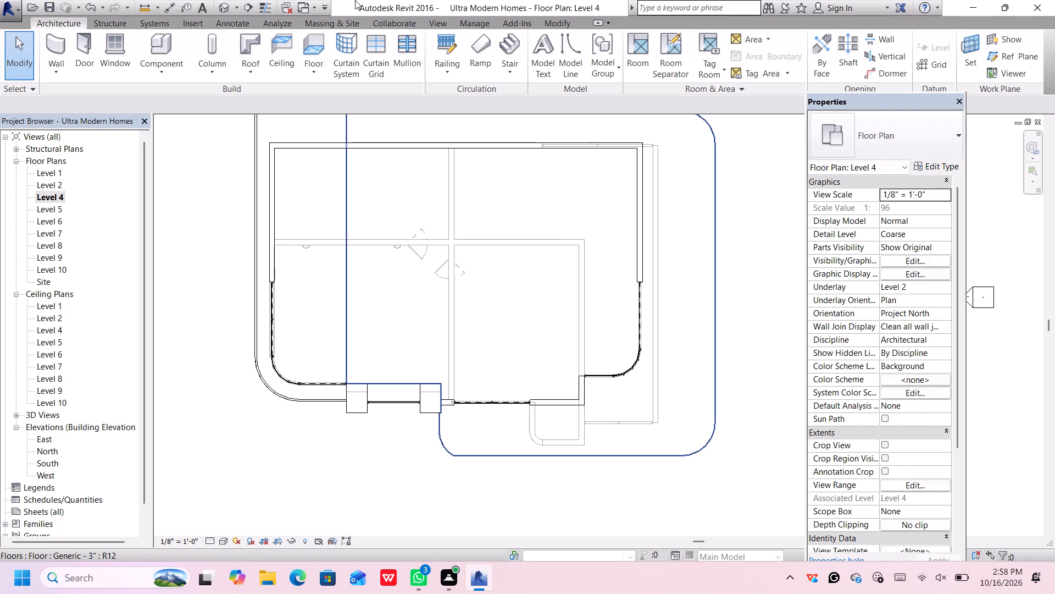
click(221, 4)
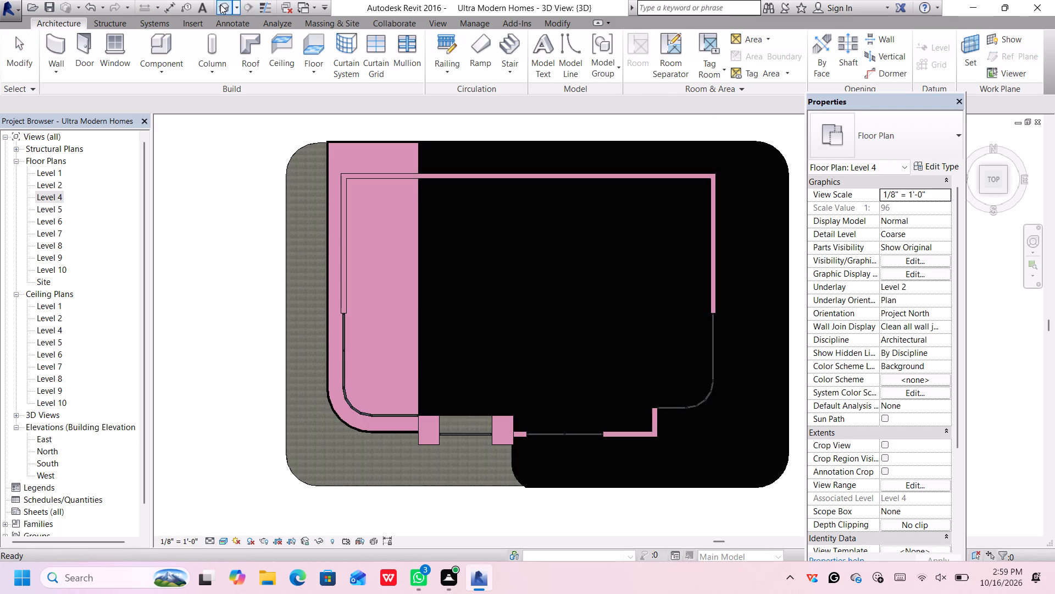
click(982, 190)
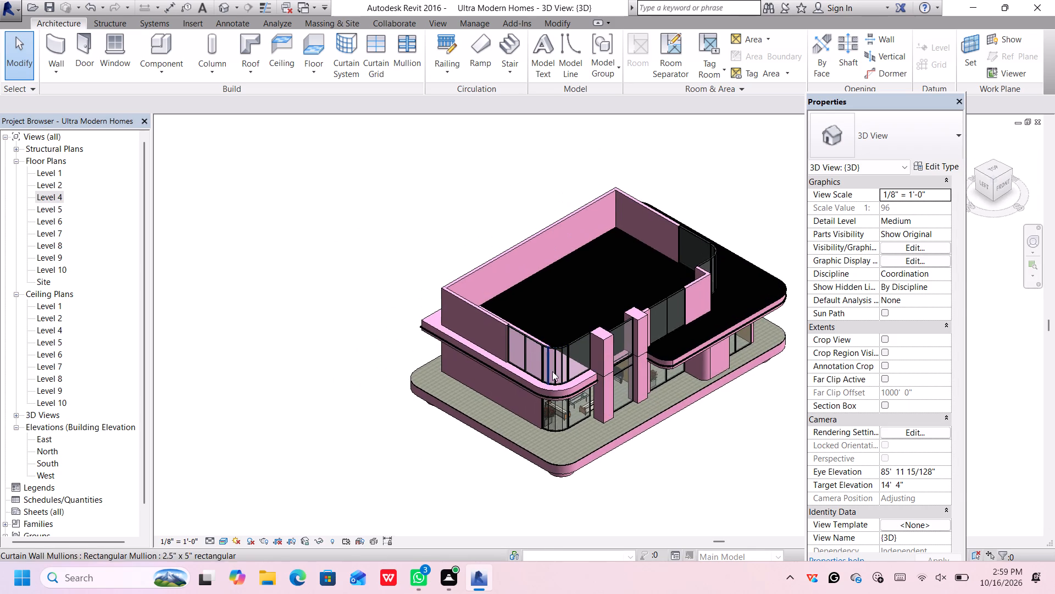
scroll(563, 361, up, 10)
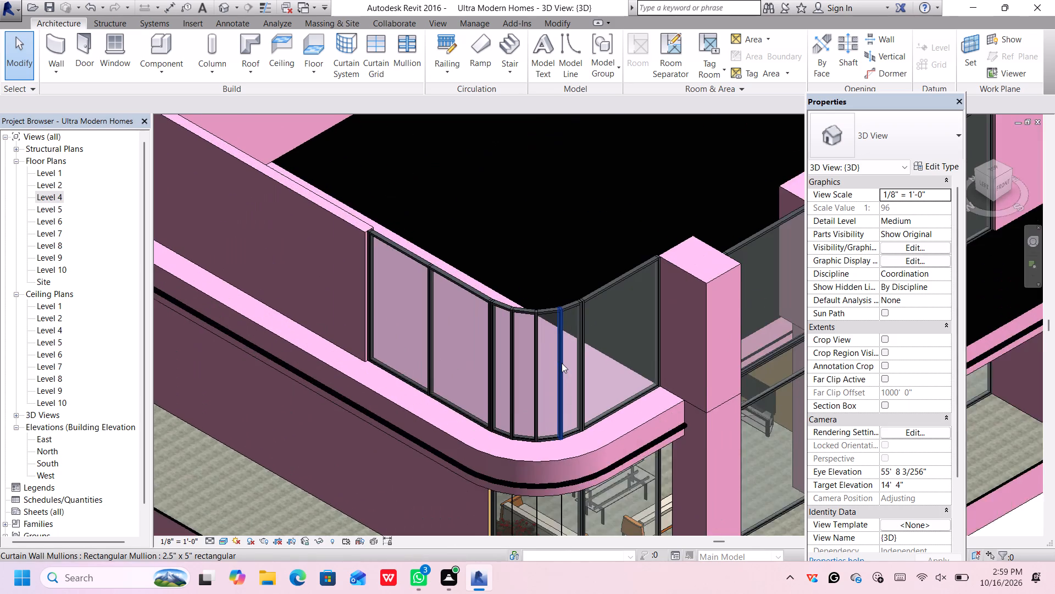
click(562, 362)
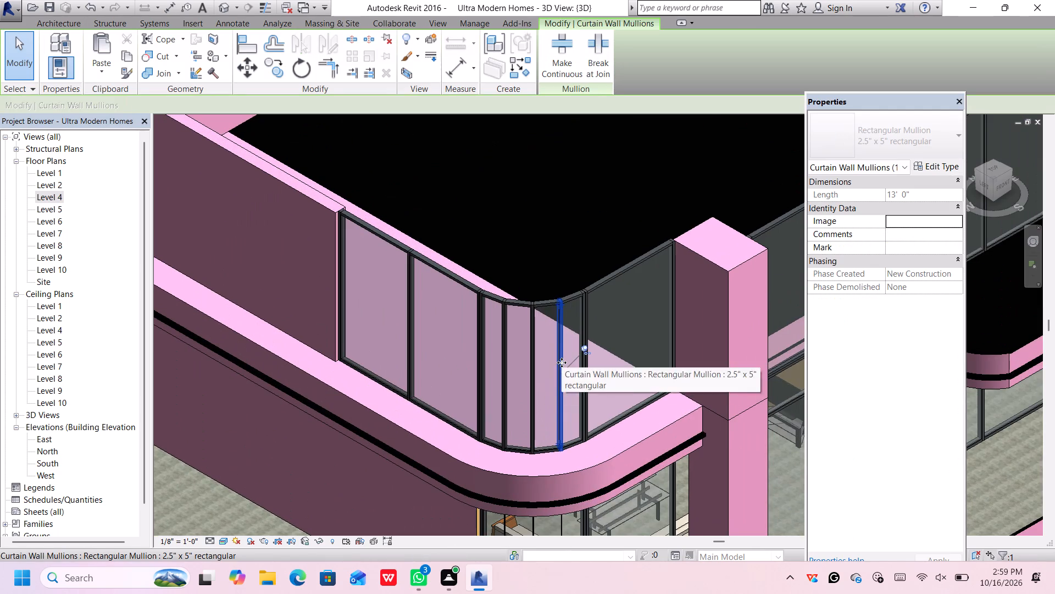
click(583, 348)
key(Delete)
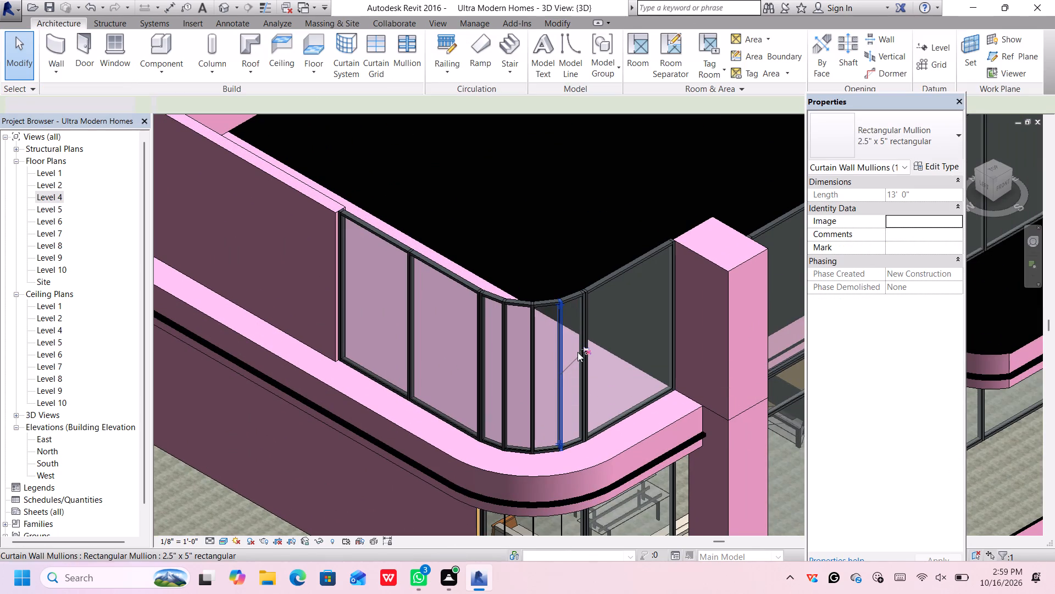
scroll(541, 376, up, 3)
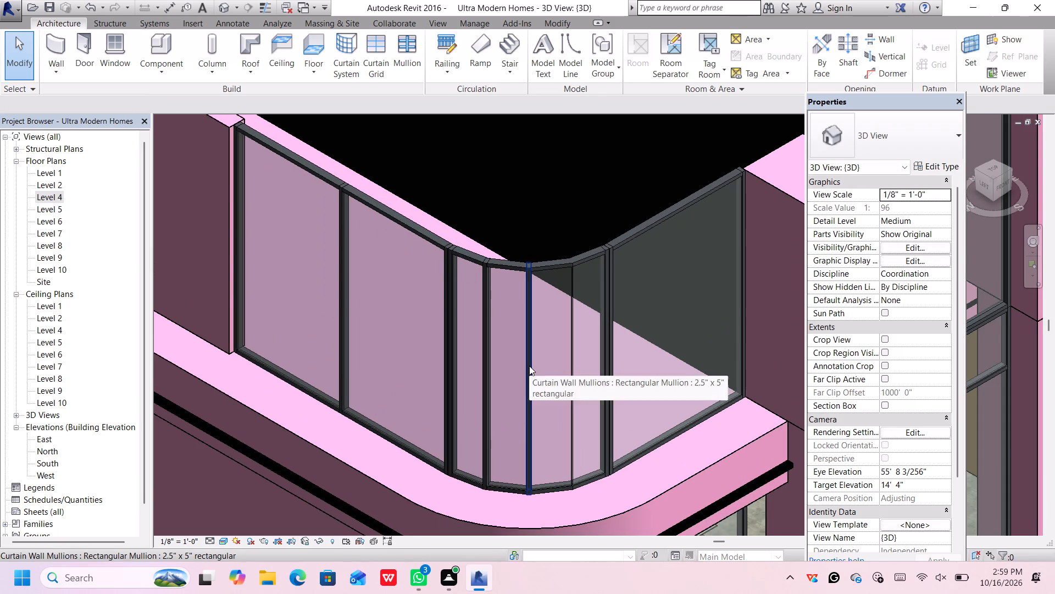
click(529, 366)
click(552, 350)
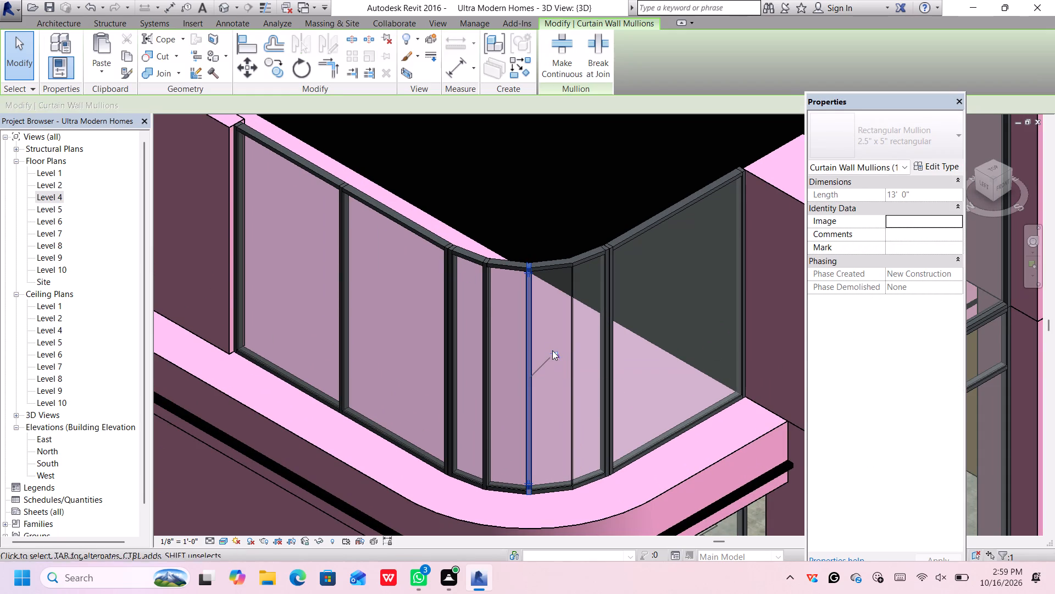
key(Delete)
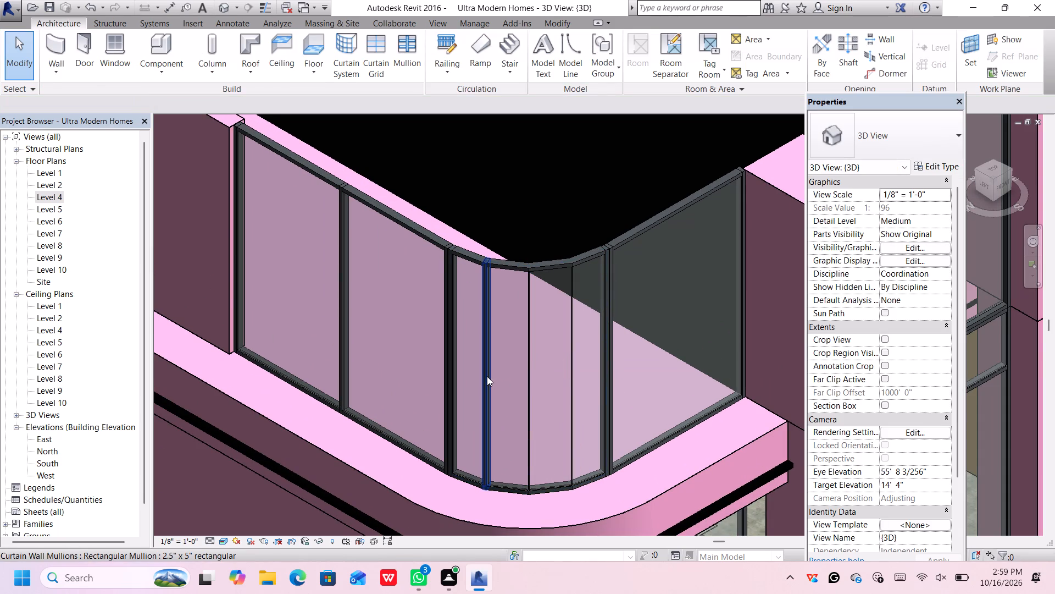
click(487, 376)
click(510, 348)
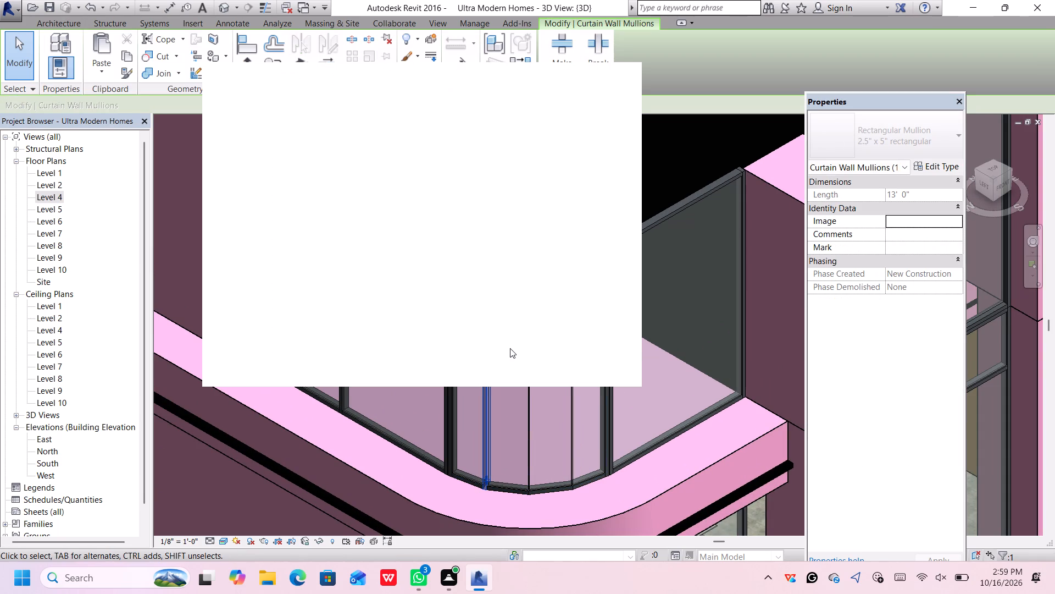
click(614, 82)
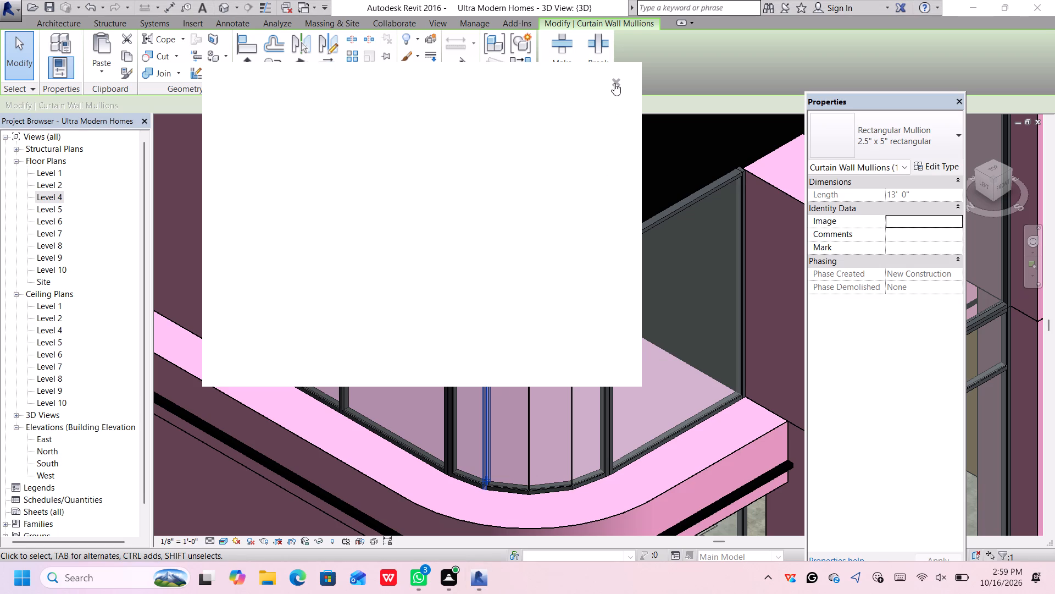
key(Delete)
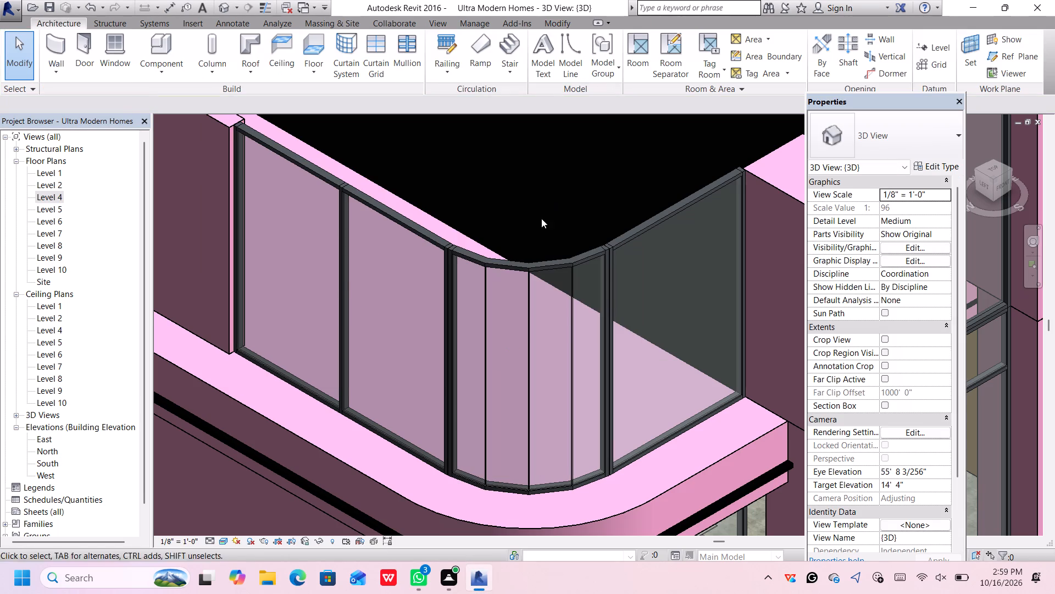
Unpin and delete the curved storefront's two end mullions where it meets the straight south and west storefronts.
click(606, 324)
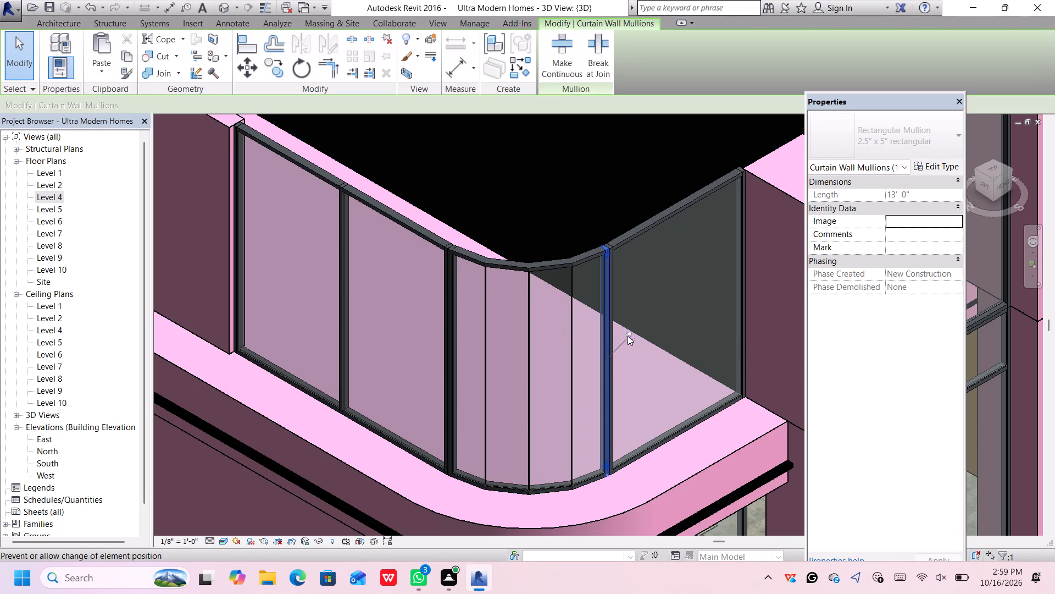
click(628, 335)
key(Delete)
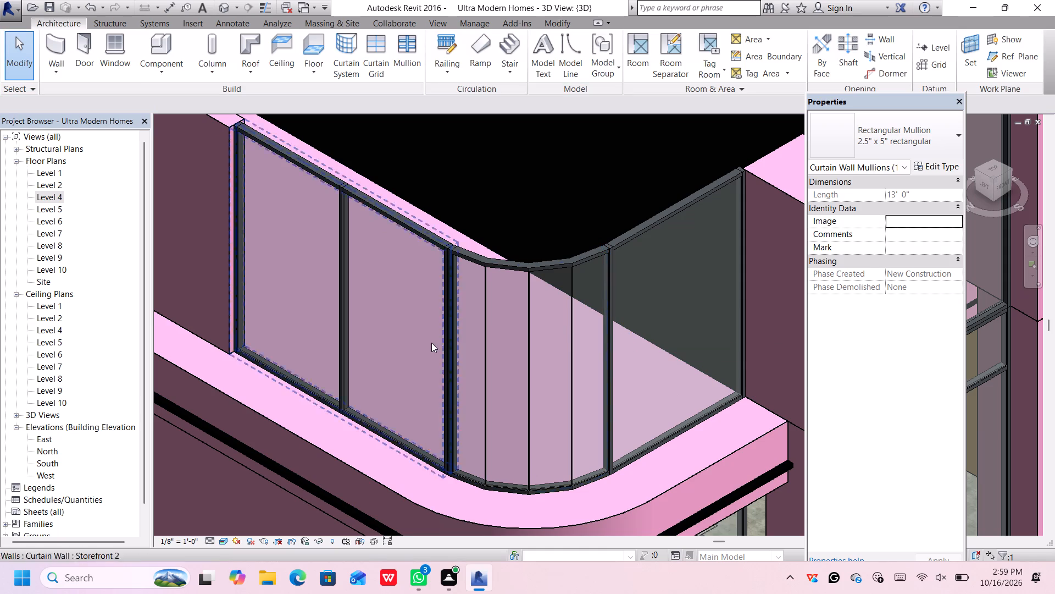
scroll(454, 337, up, 3)
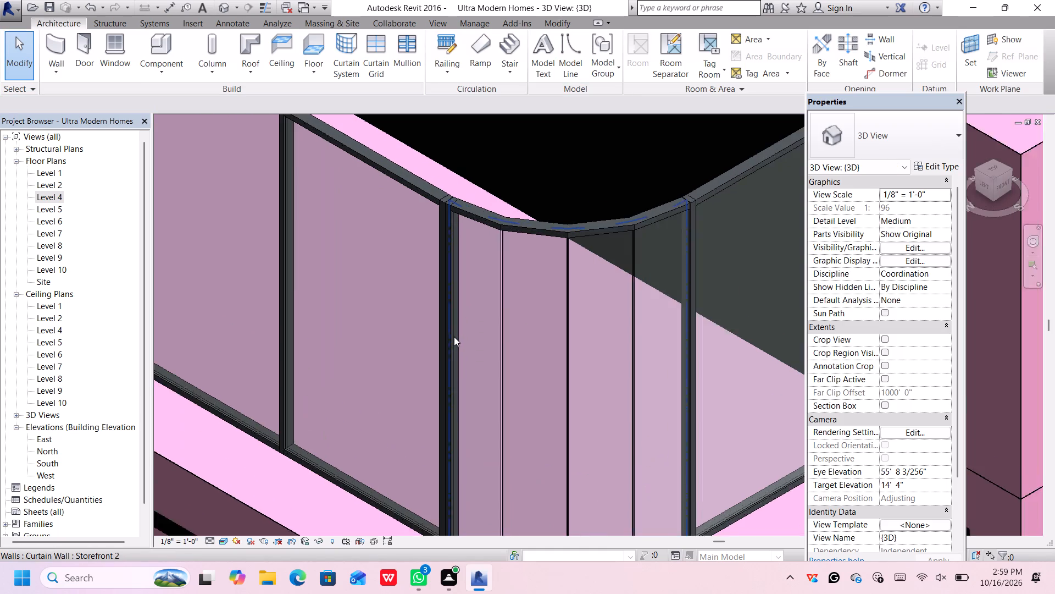
scroll(454, 337, up, 2)
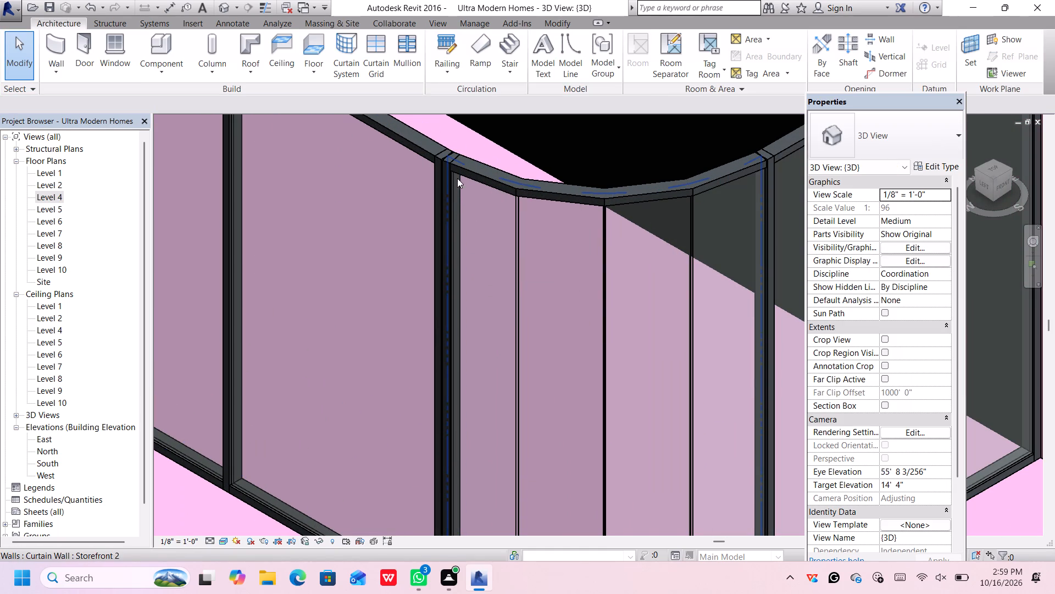
scroll(458, 196, down, 3)
scroll(457, 196, up, 1)
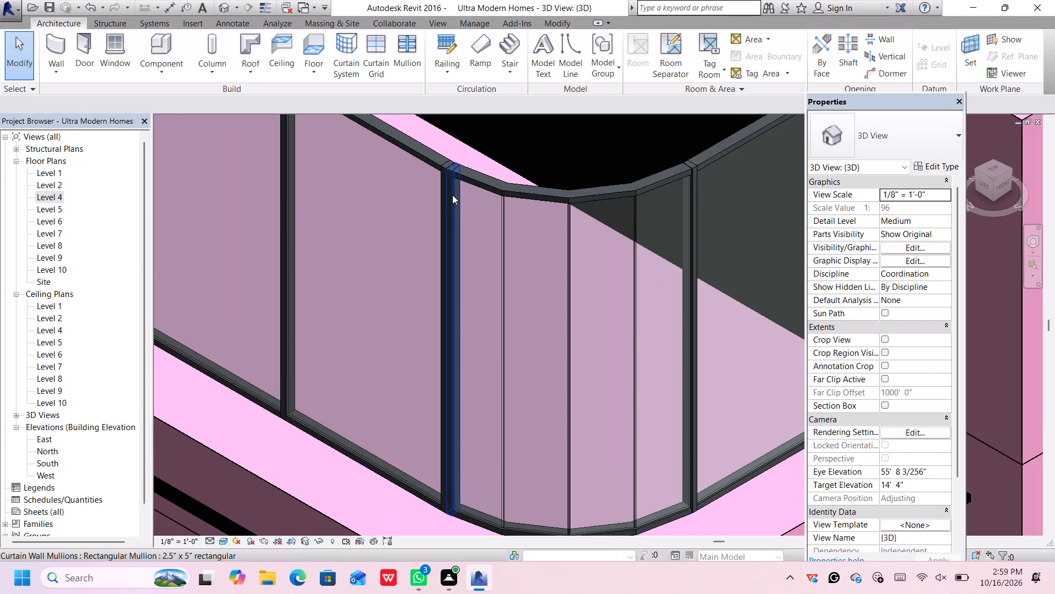
click(452, 195)
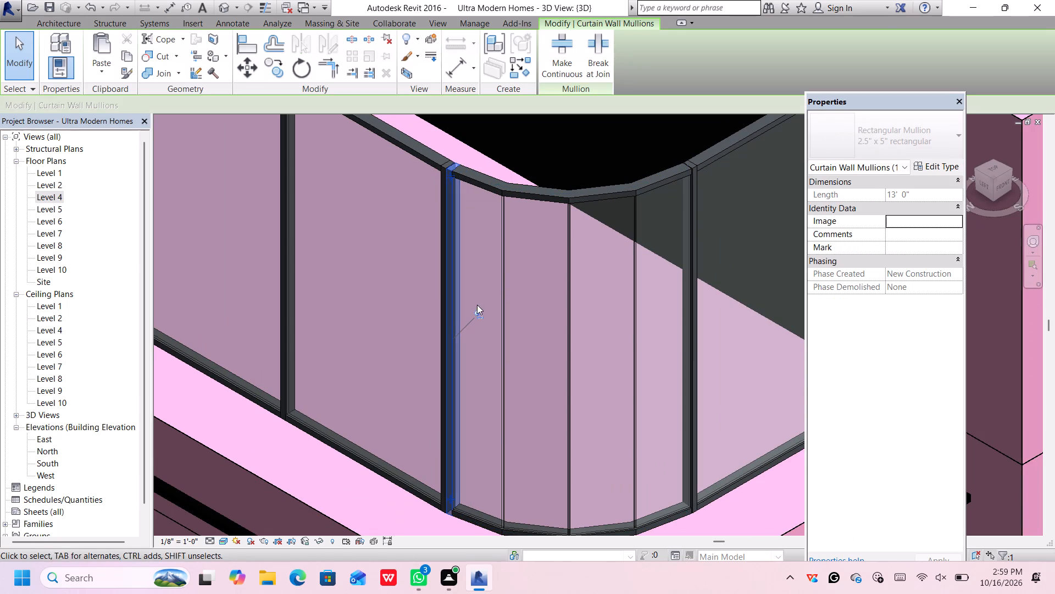
click(476, 311)
key(Delete)
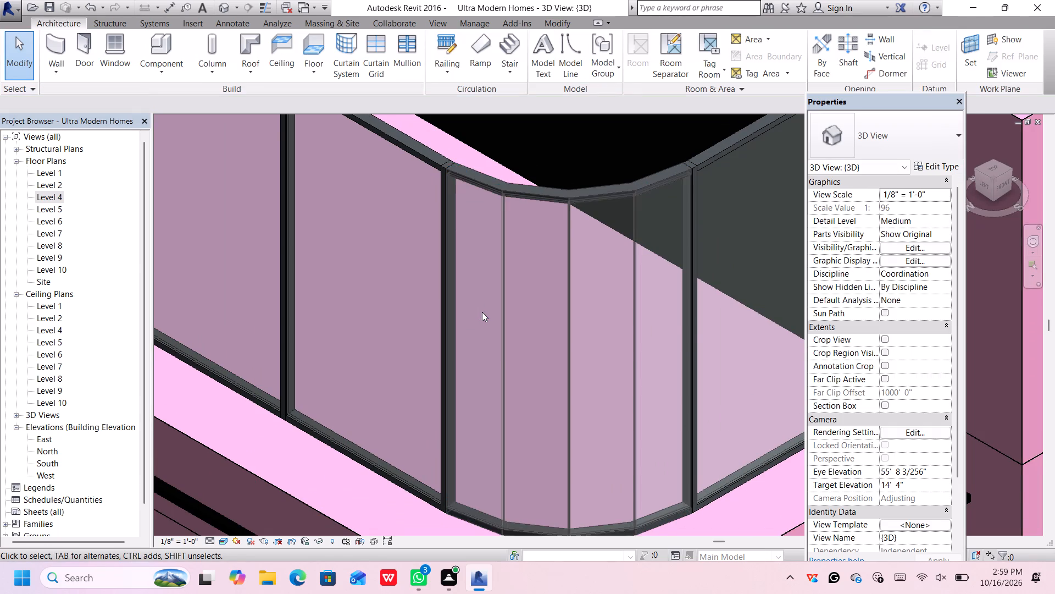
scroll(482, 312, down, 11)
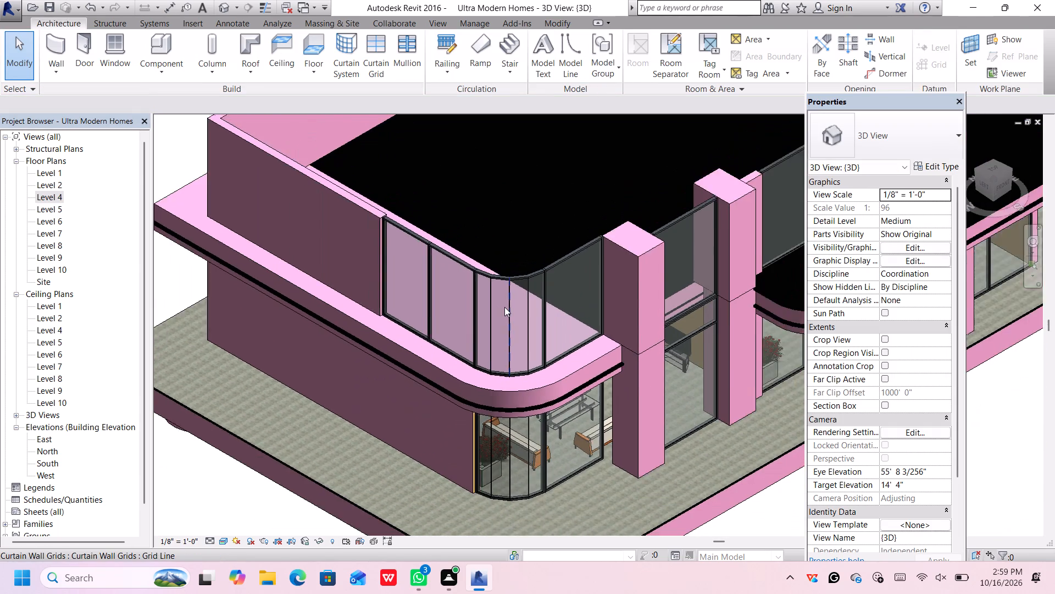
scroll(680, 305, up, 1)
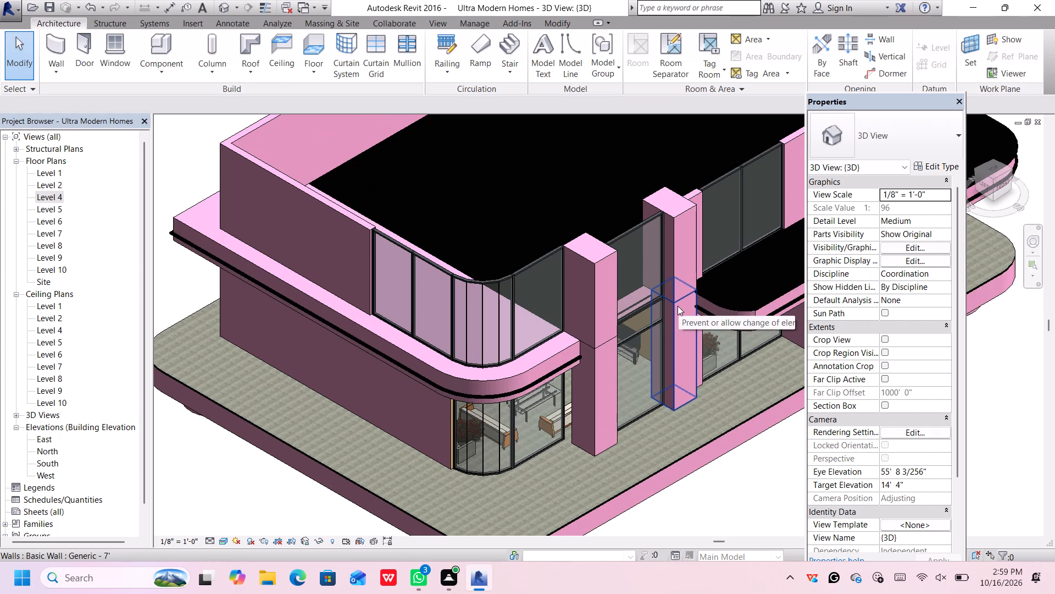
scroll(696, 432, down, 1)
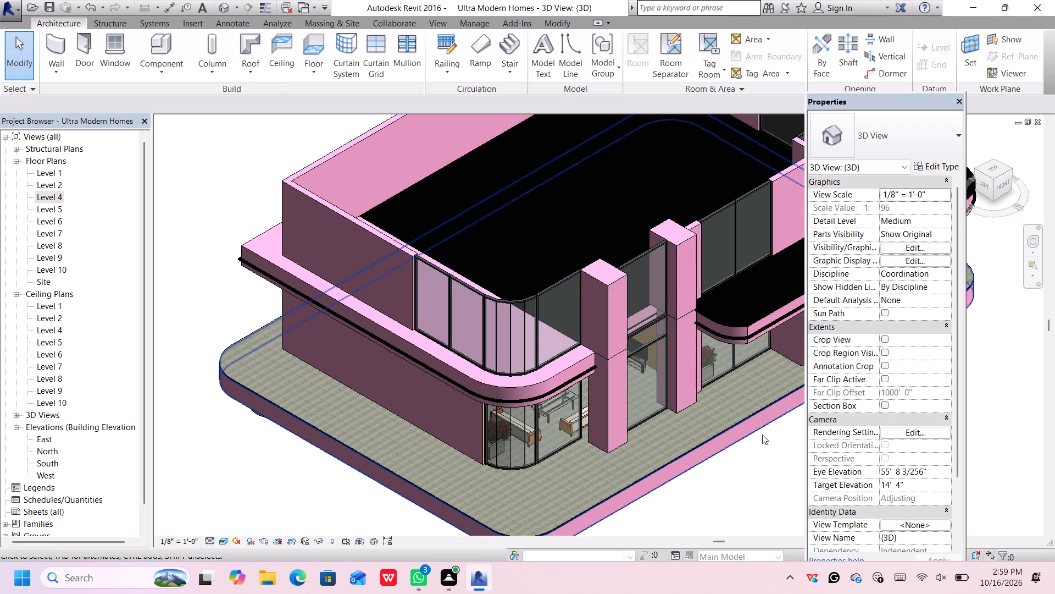
Unpin and delete the first intermediate vertical mullion of the upper south-east curved storefront, nearest the straight south glazing.
middle_drag(769, 437, 640, 435)
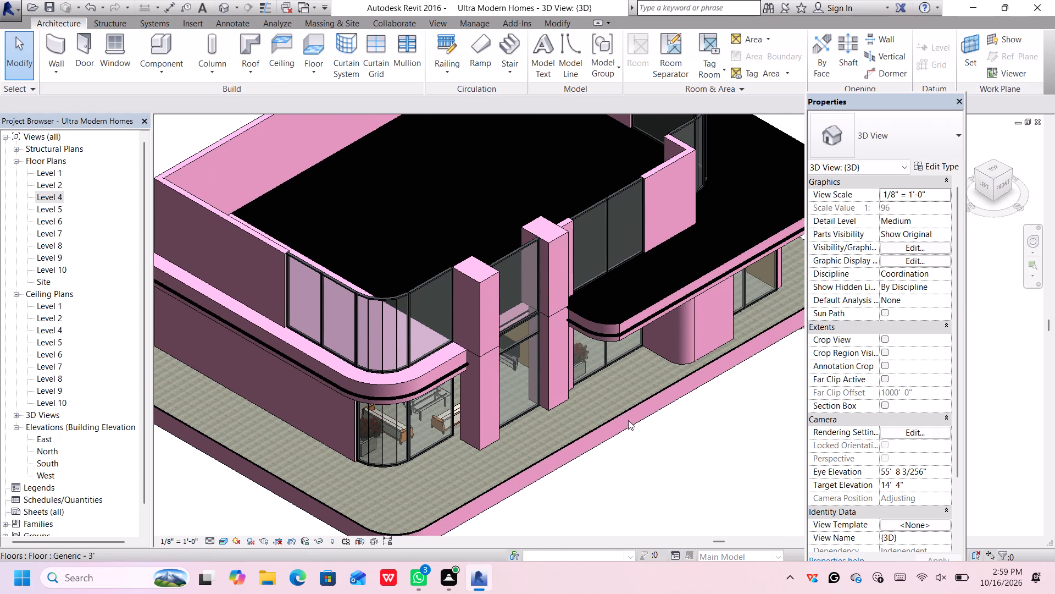
scroll(473, 361, up, 5)
scroll(489, 335, down, 1)
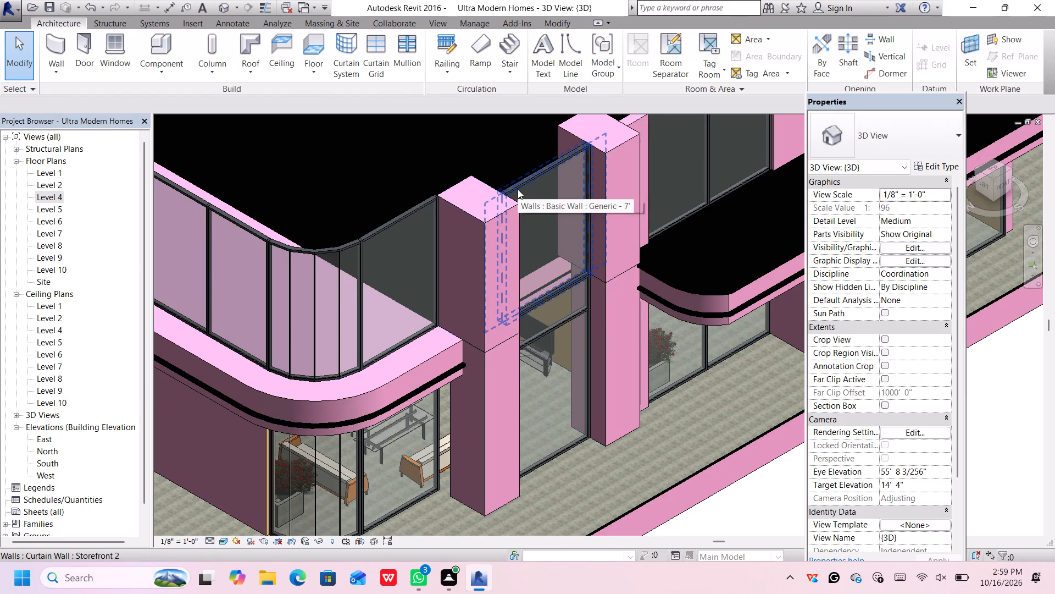
scroll(521, 188, down, 5)
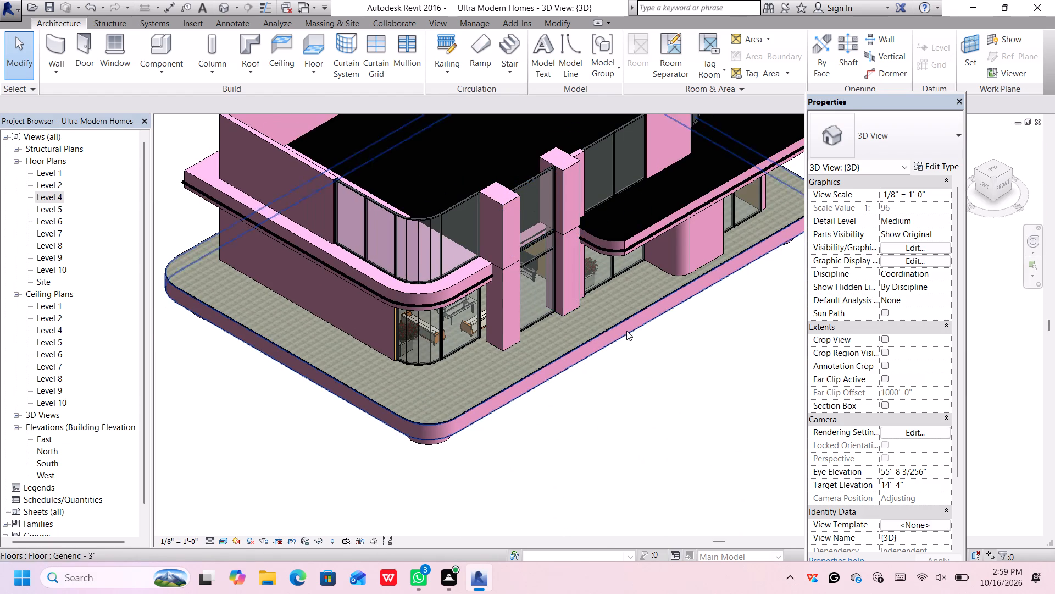
middle_drag(683, 370, 616, 369)
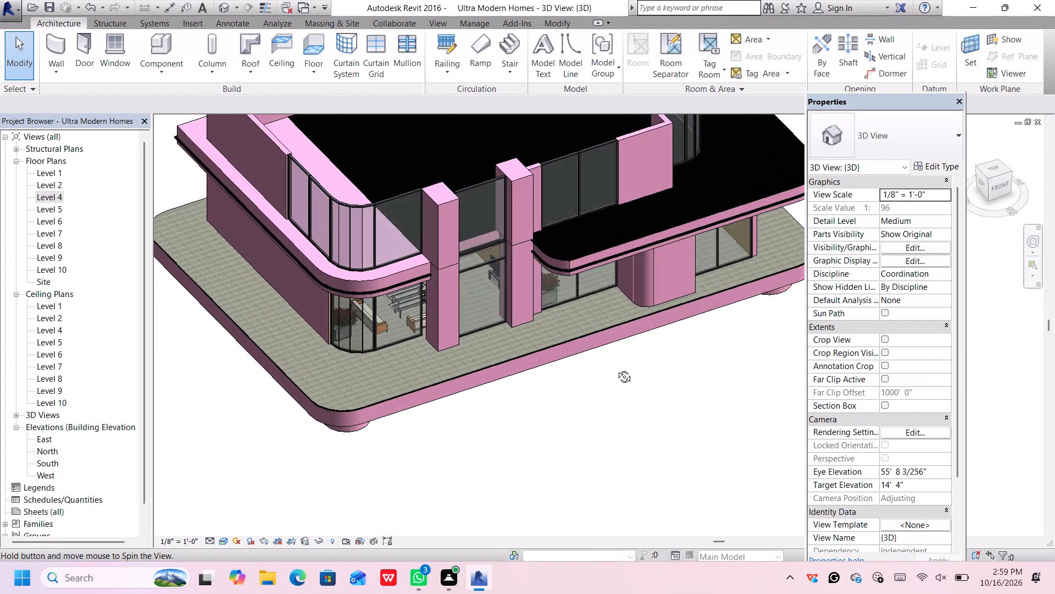
middle_drag(616, 369, 575, 358)
scroll(371, 159, up, 6)
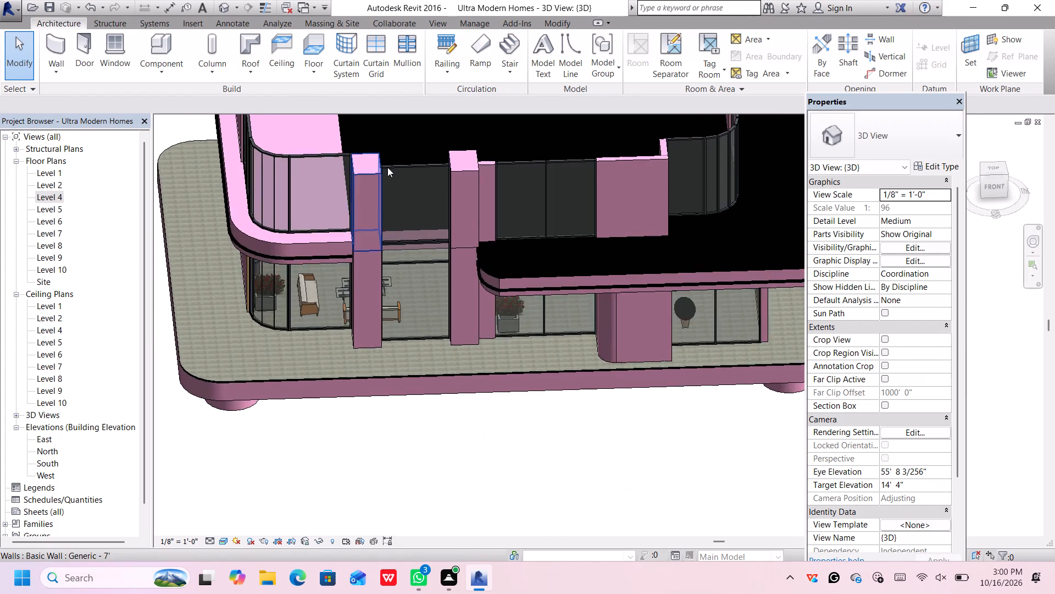
scroll(389, 169, up, 5)
scroll(389, 170, down, 6)
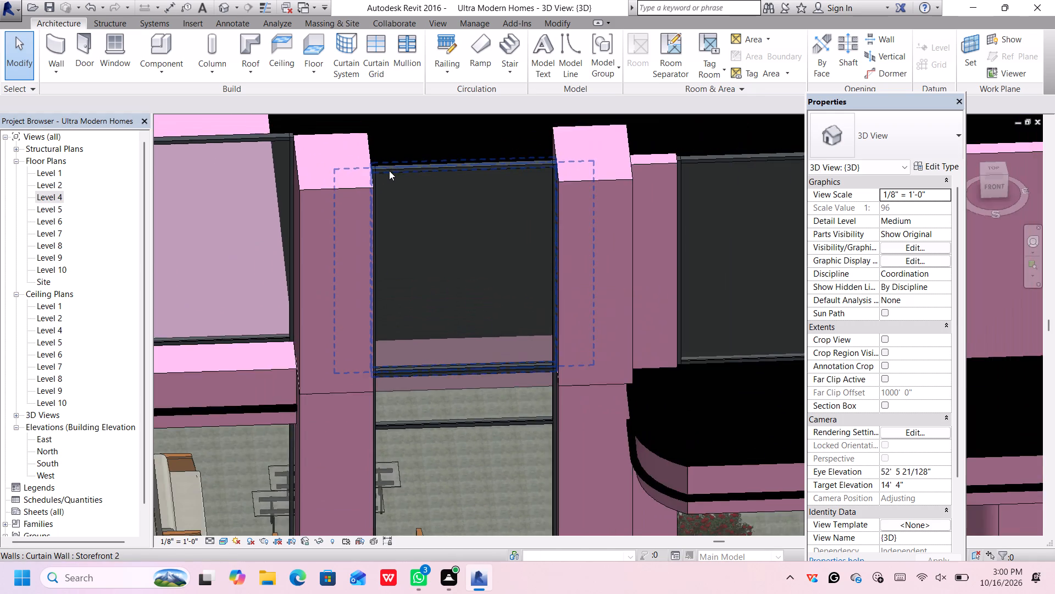
scroll(389, 170, down, 5)
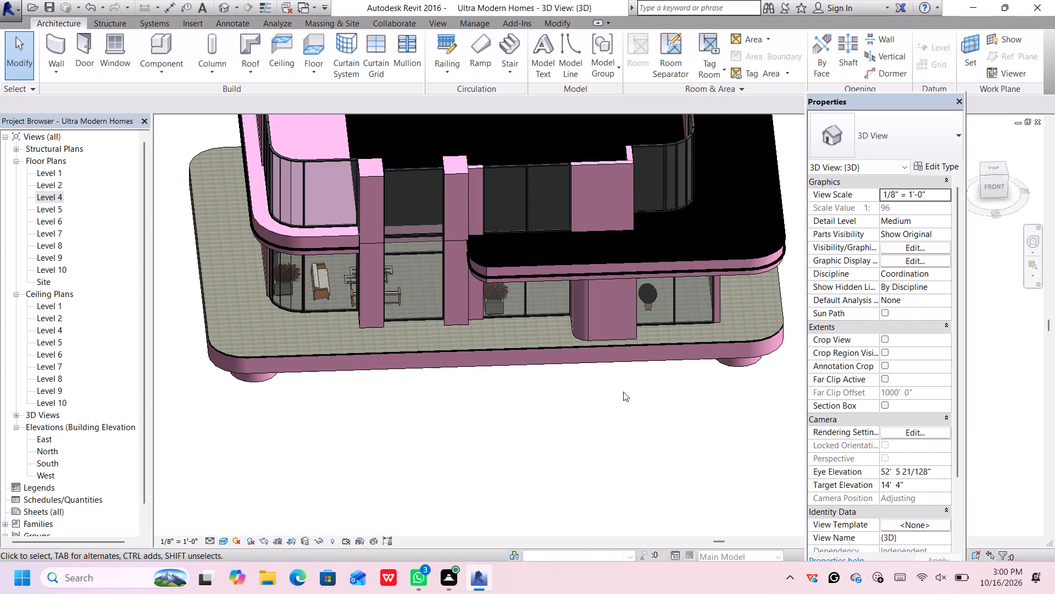
middle_drag(620, 396, 615, 445)
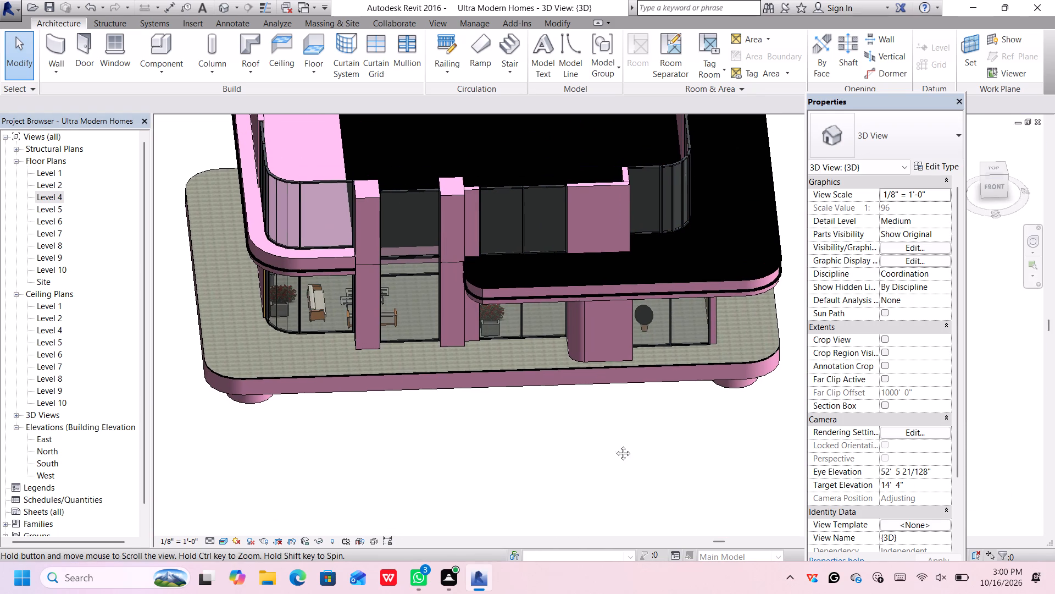
middle_drag(615, 445, 615, 461)
scroll(678, 253, up, 6)
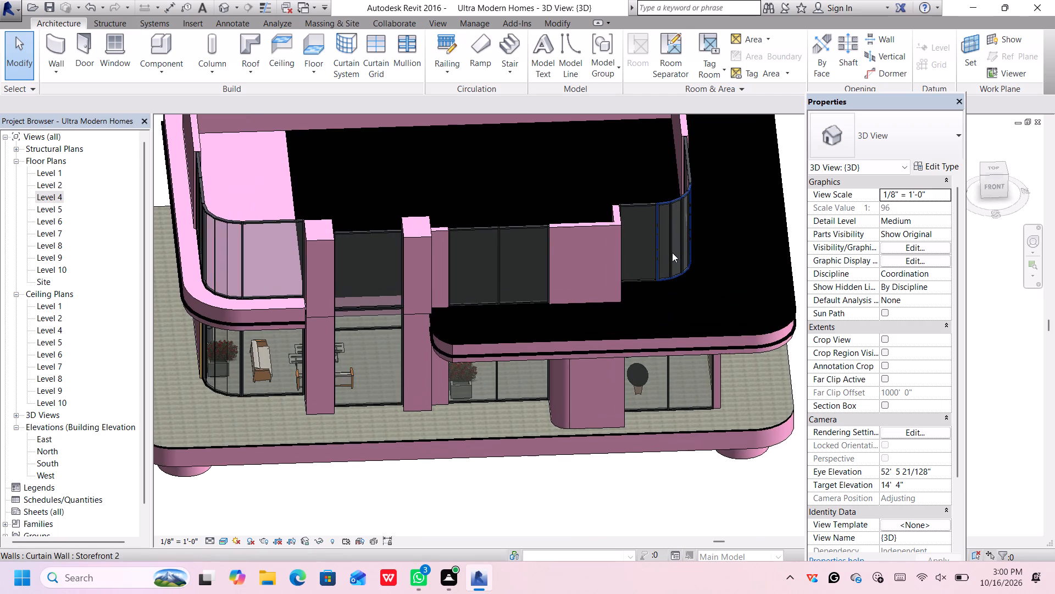
middle_drag(671, 223, 668, 332)
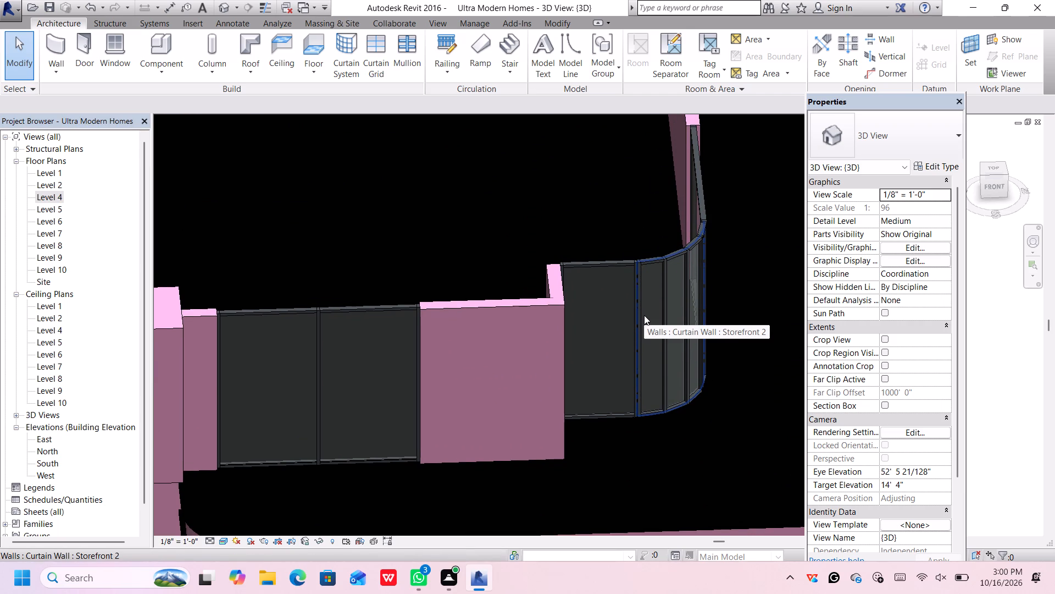
scroll(642, 304, up, 3)
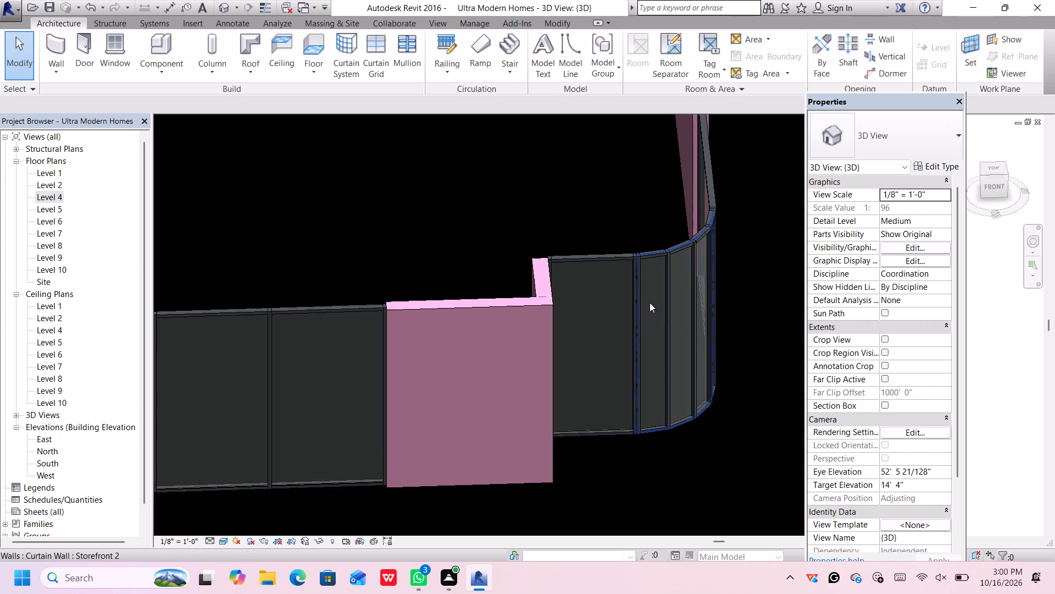
click(674, 288)
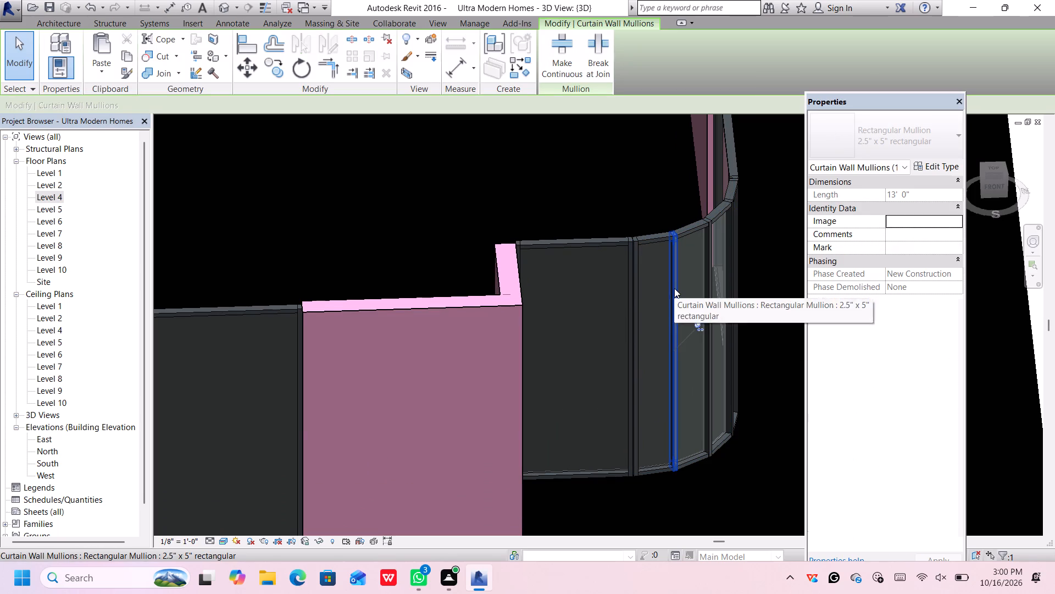
key(Delete)
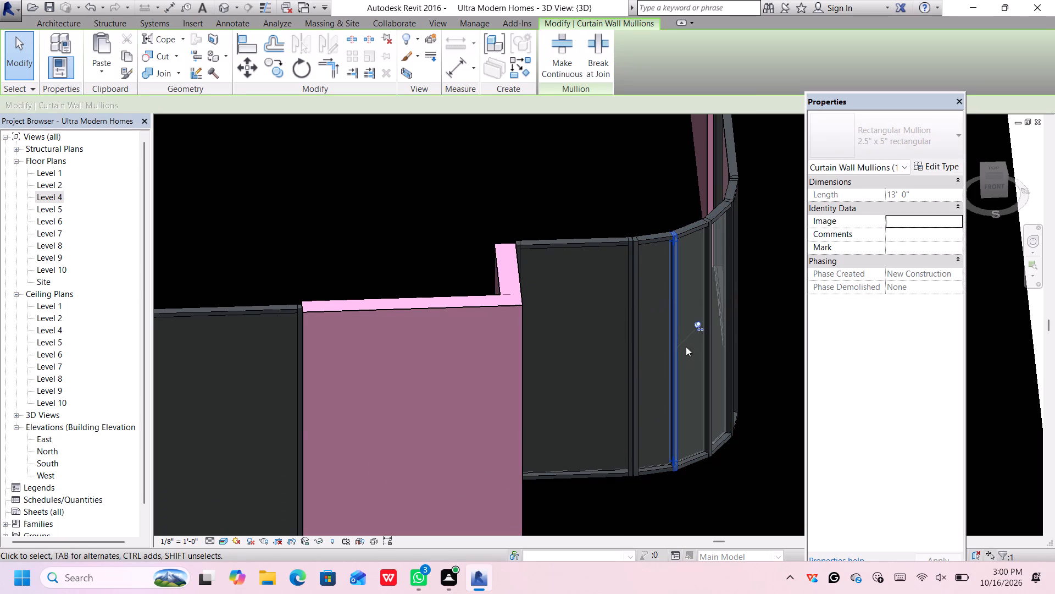
click(696, 324)
key(Delete)
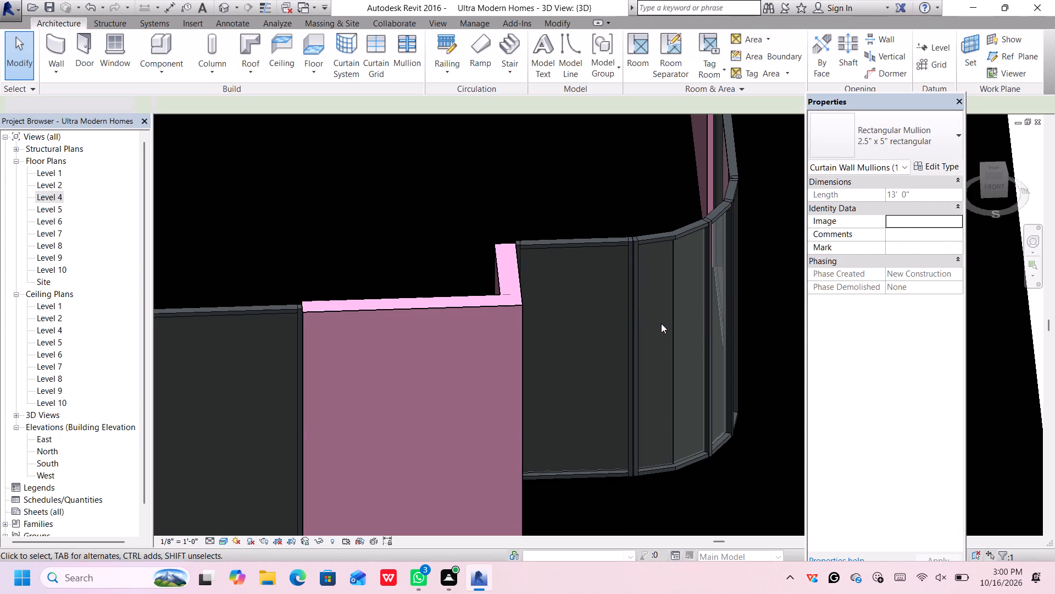
Unpin and delete the south-east curved storefront's end mullion where it meets the straight south storefront, dismissing the interrupting notification.
scroll(635, 326, up, 1)
scroll(635, 326, down, 1)
scroll(635, 326, up, 3)
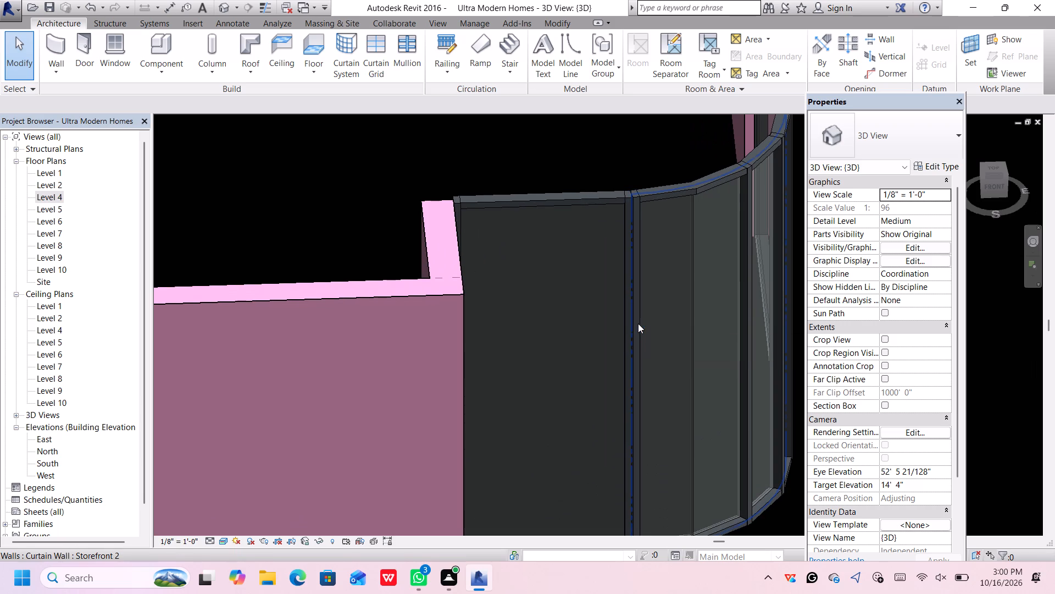
click(635, 326)
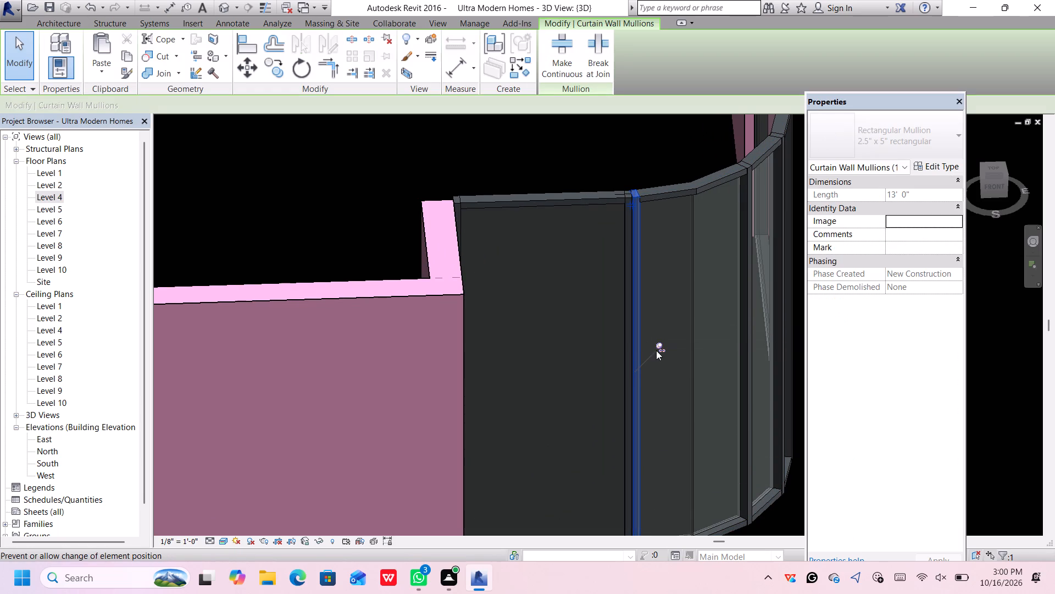
click(661, 346)
key(Delete)
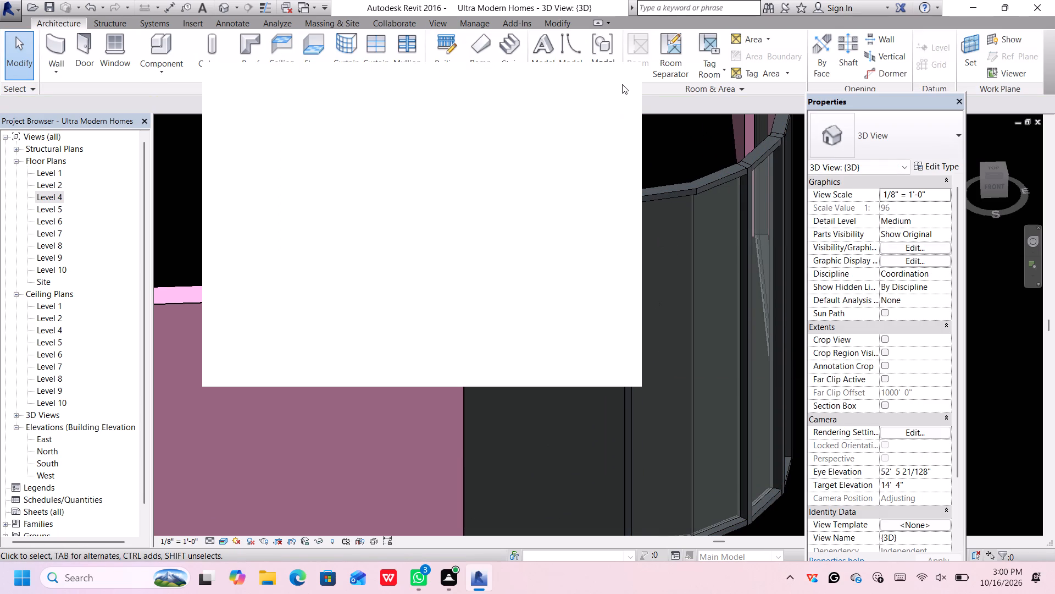
click(613, 79)
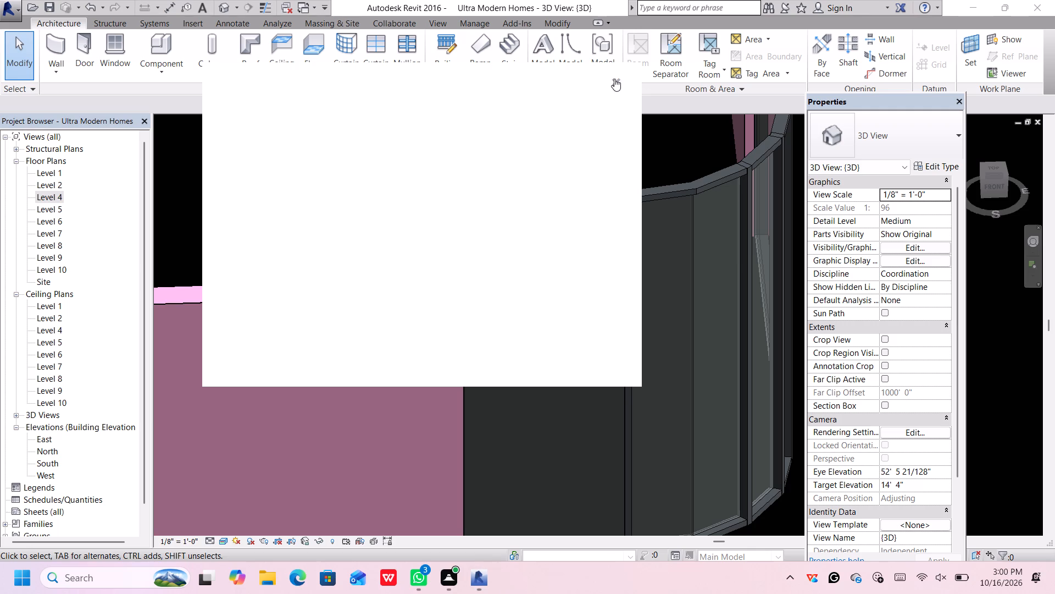
Unpin and delete the two remaining intermediate vertical mullions of the upper south-east curved storefront.
scroll(725, 229, down, 1)
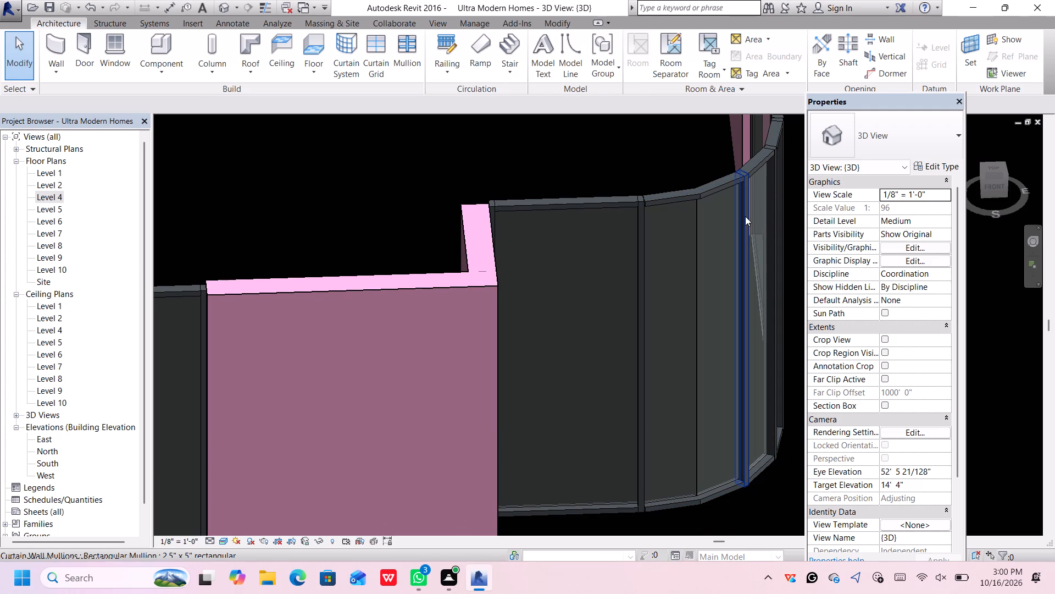
click(745, 217)
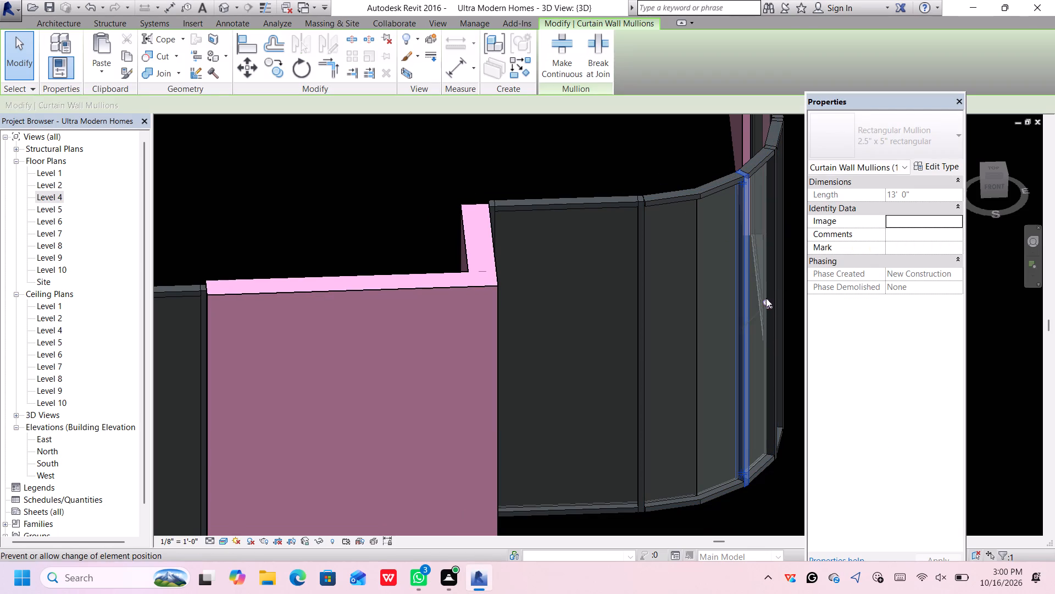
click(766, 298)
key(Delete)
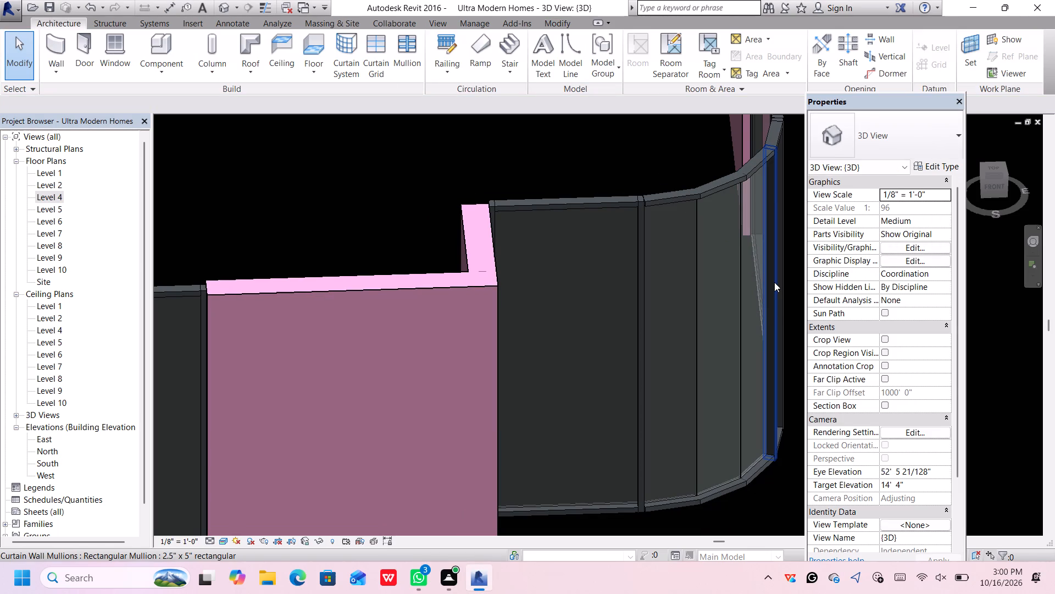
click(774, 282)
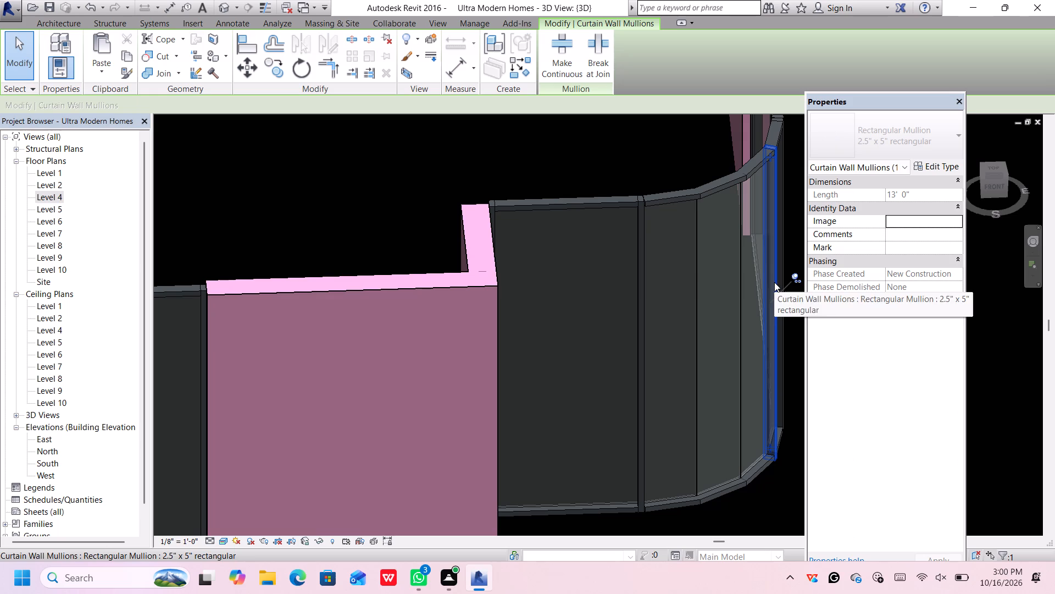
click(795, 274)
key(Delete)
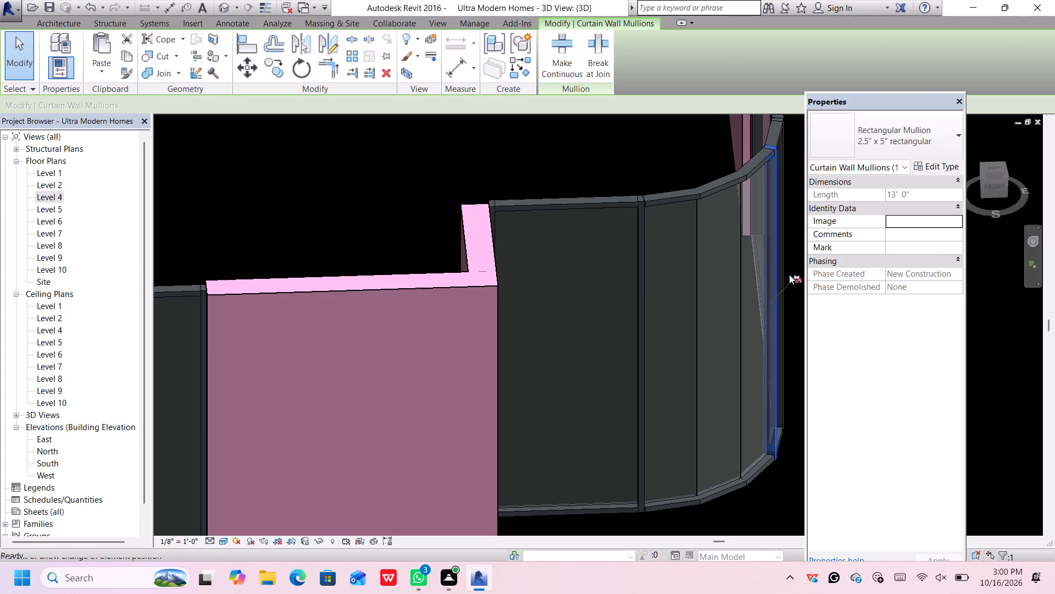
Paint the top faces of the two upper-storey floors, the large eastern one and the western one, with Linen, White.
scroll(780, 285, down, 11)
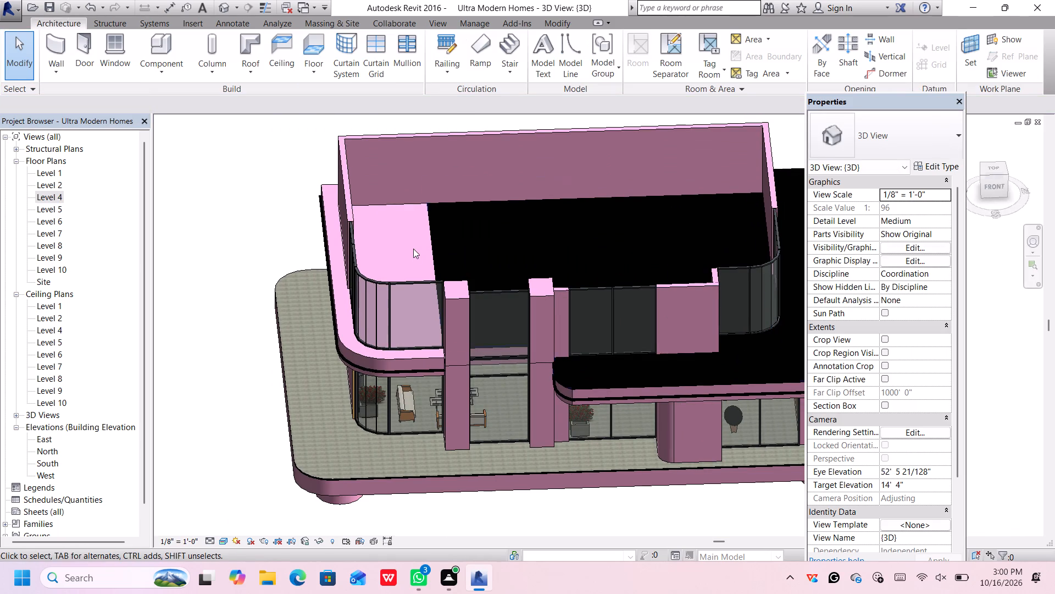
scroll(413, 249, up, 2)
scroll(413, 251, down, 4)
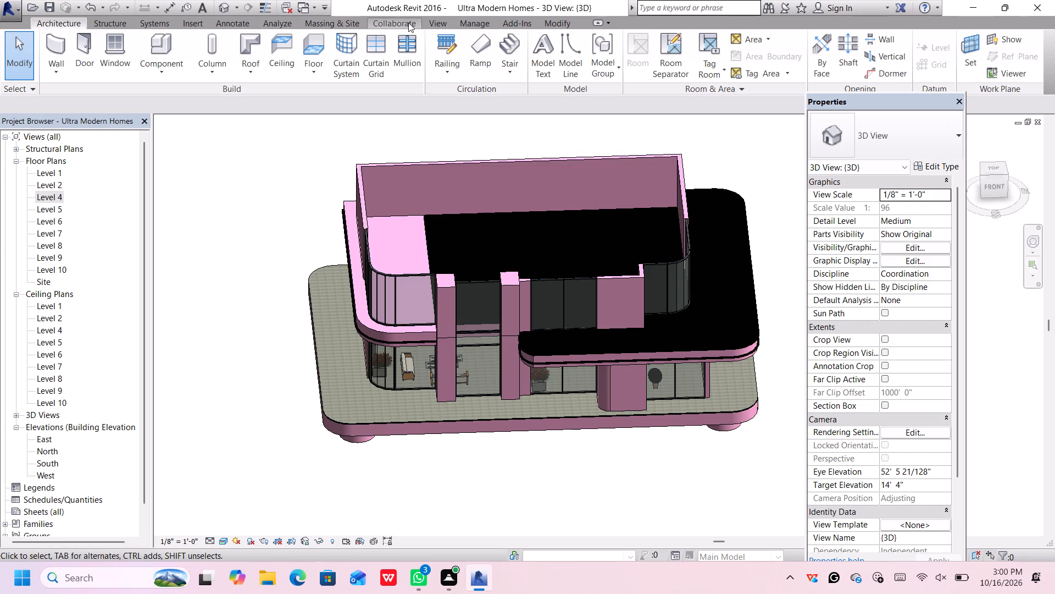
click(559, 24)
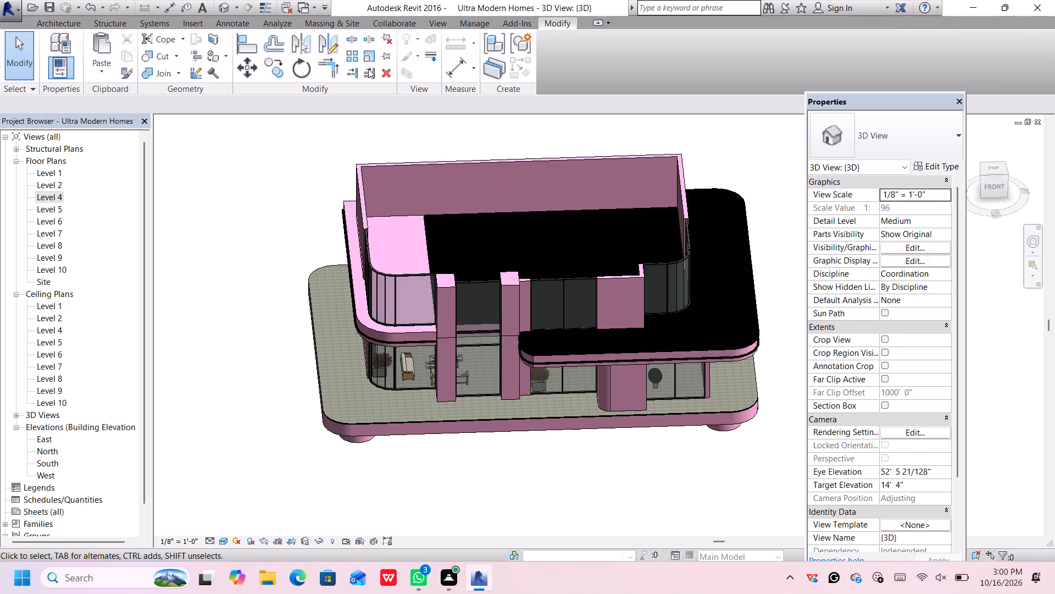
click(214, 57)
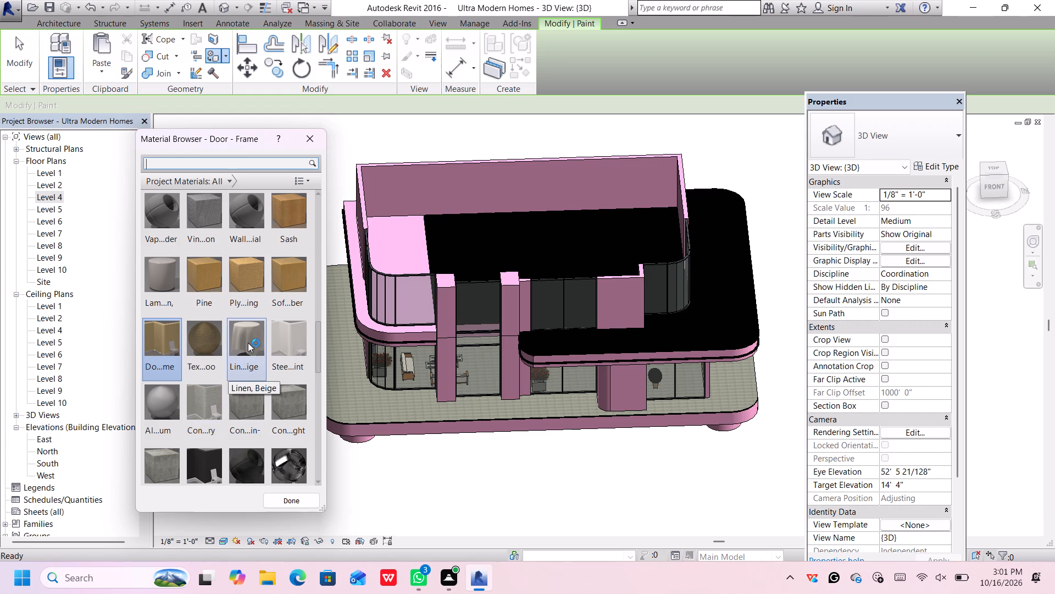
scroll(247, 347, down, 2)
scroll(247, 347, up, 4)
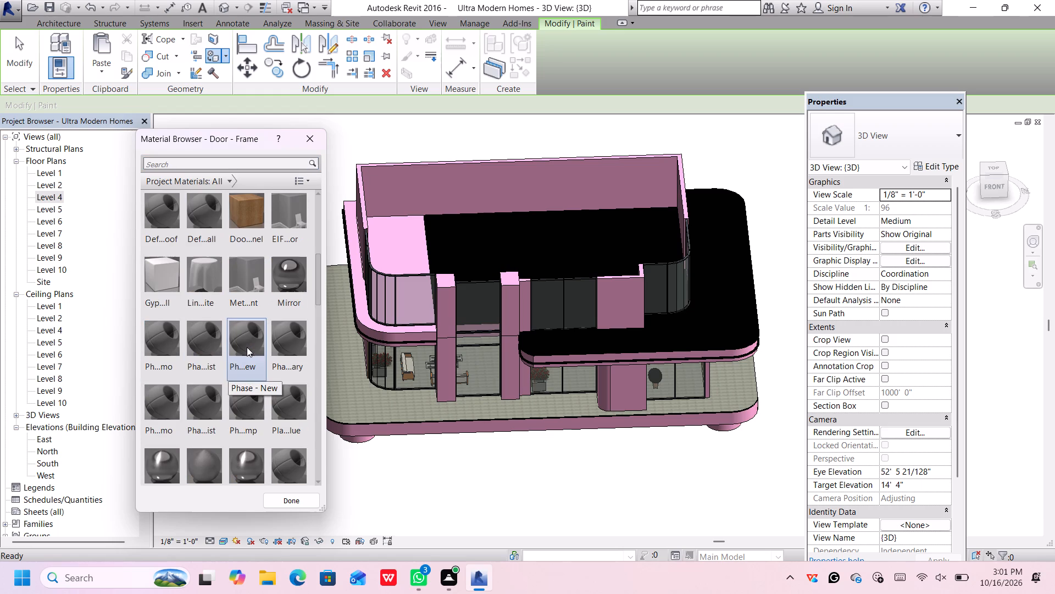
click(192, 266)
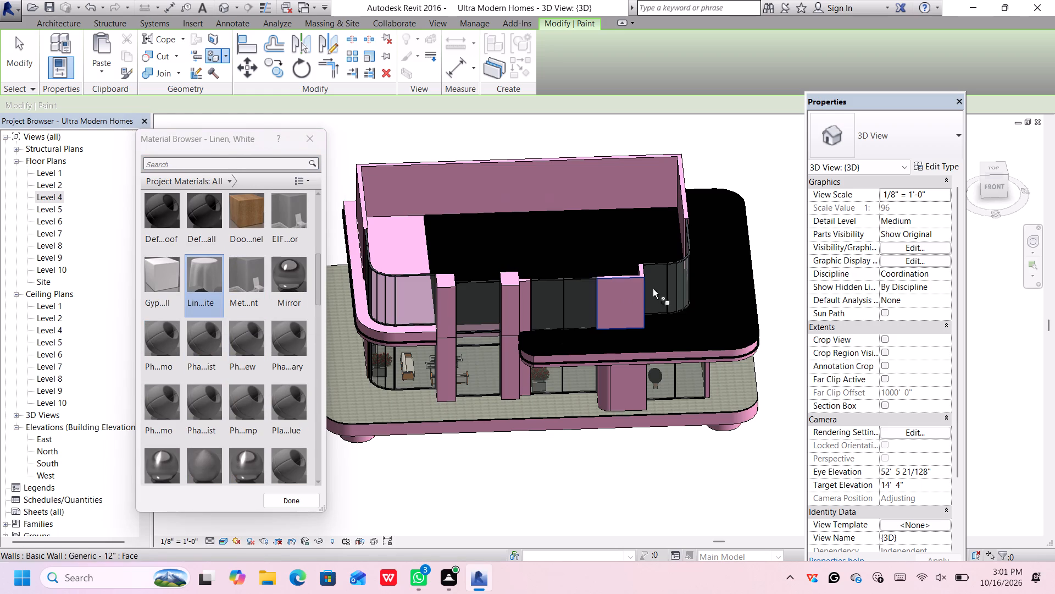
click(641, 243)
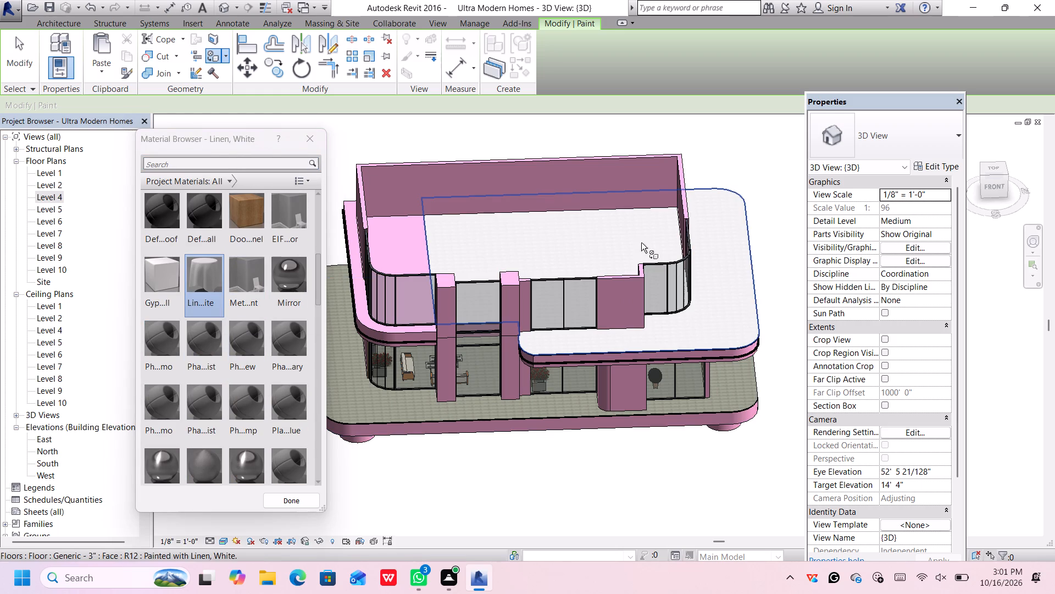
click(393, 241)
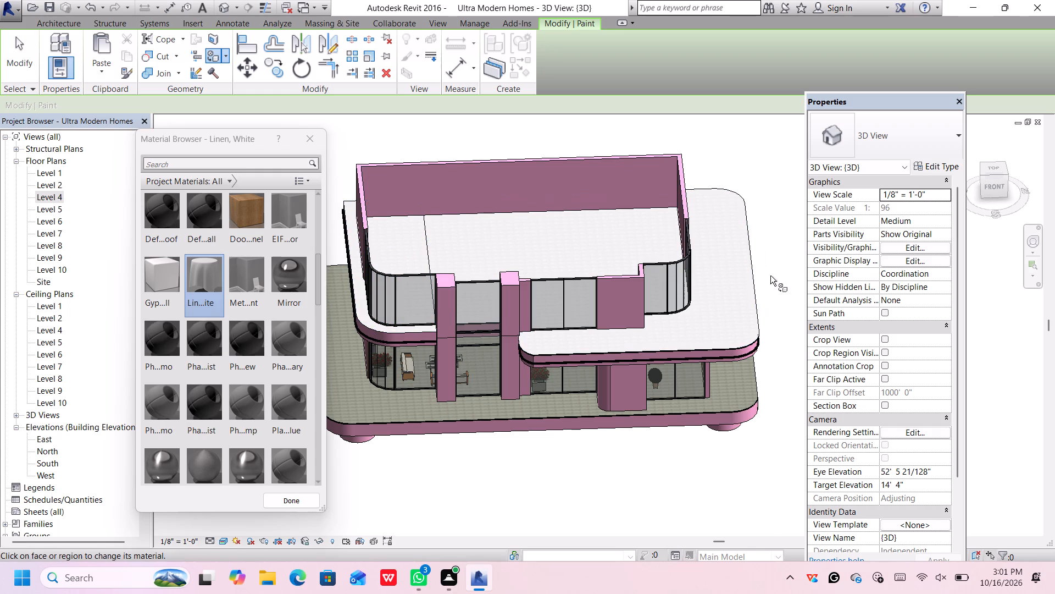
Paint the top faces of the large eastern and the western upper-storey floors with Tile, Mosaic, Gray.
middle_drag(773, 282, 731, 274)
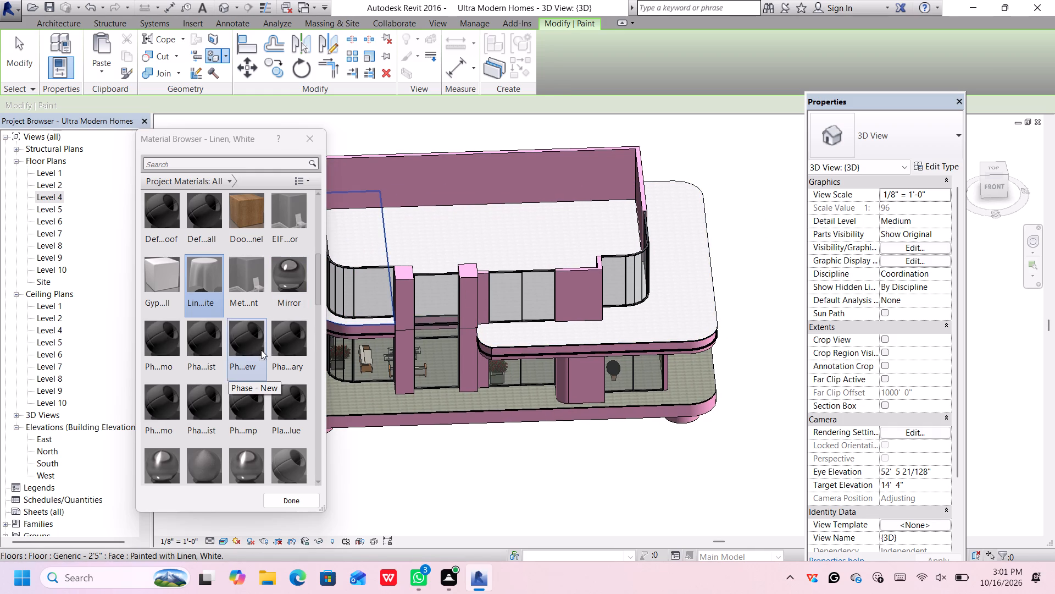
scroll(266, 339, down, 4)
scroll(266, 339, up, 2)
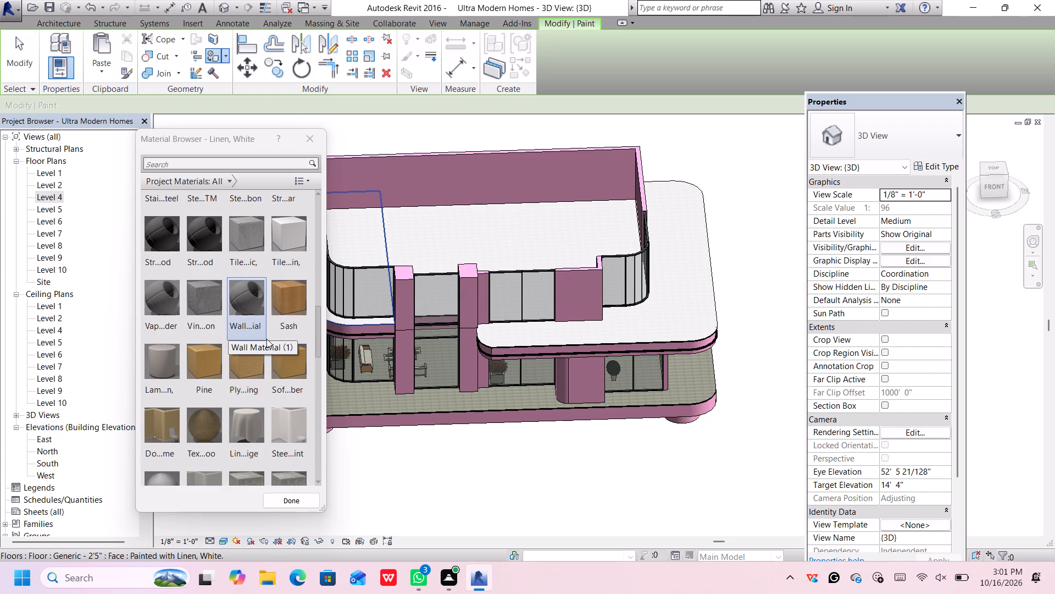
click(259, 240)
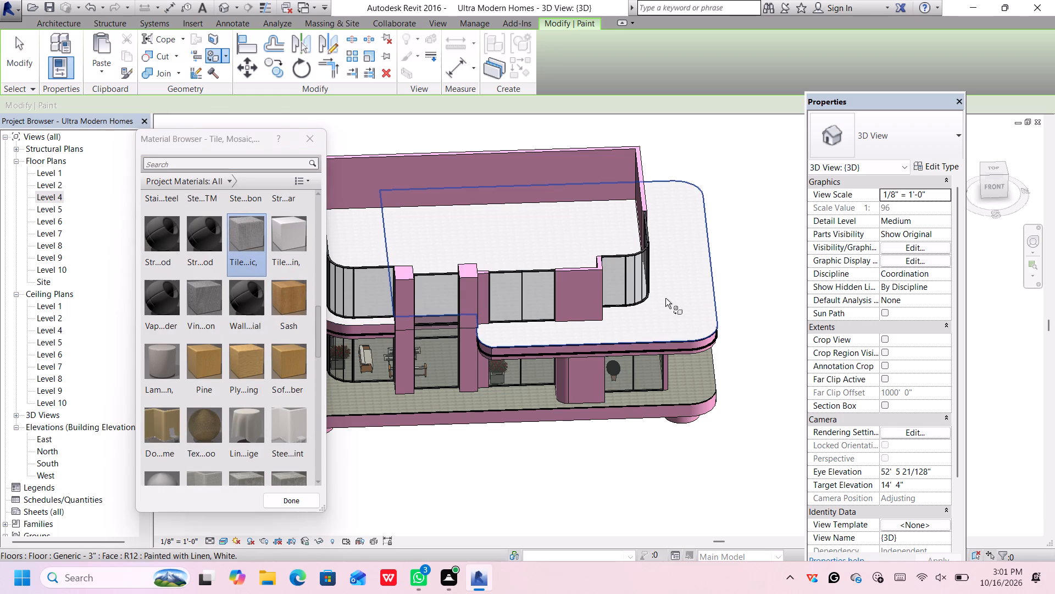
click(664, 298)
click(357, 229)
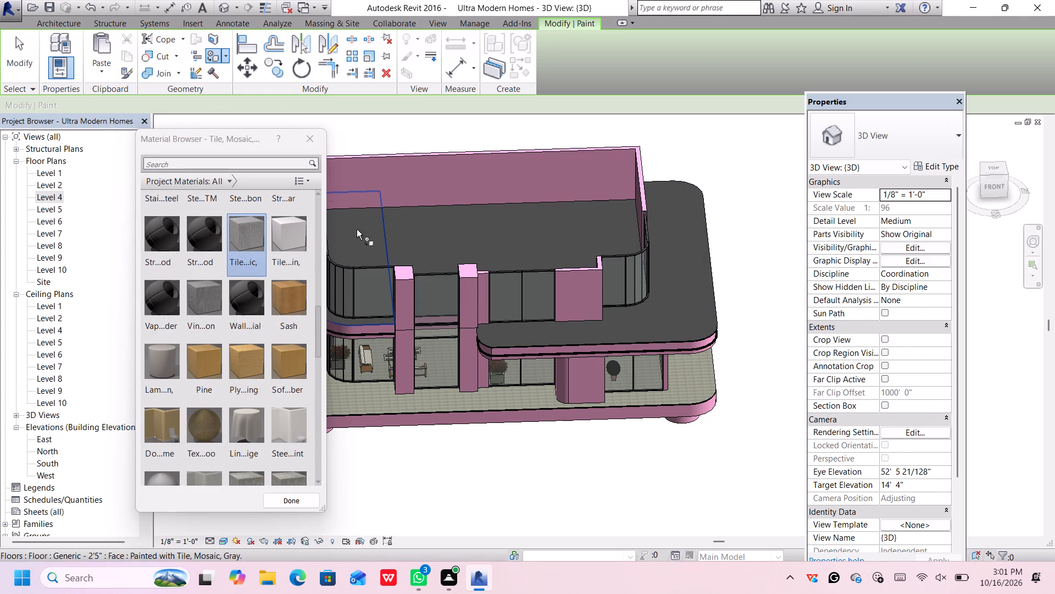
Paint the top faces of the large eastern and the western upper-storey floors with Tile, Porcelain, 4in.
scroll(711, 271, down, 2)
scroll(726, 329, up, 1)
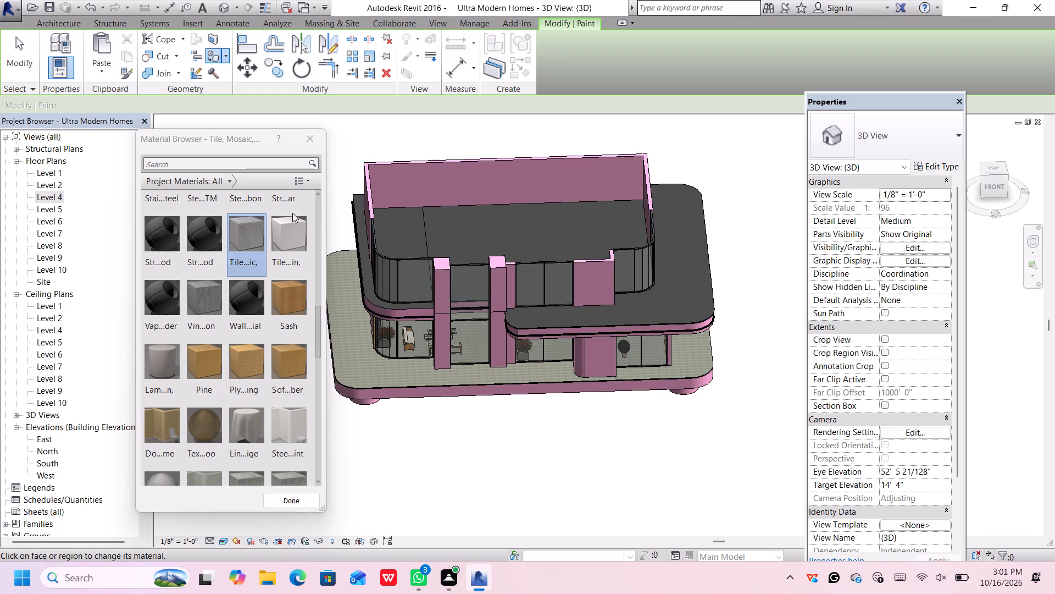
click(284, 233)
click(527, 240)
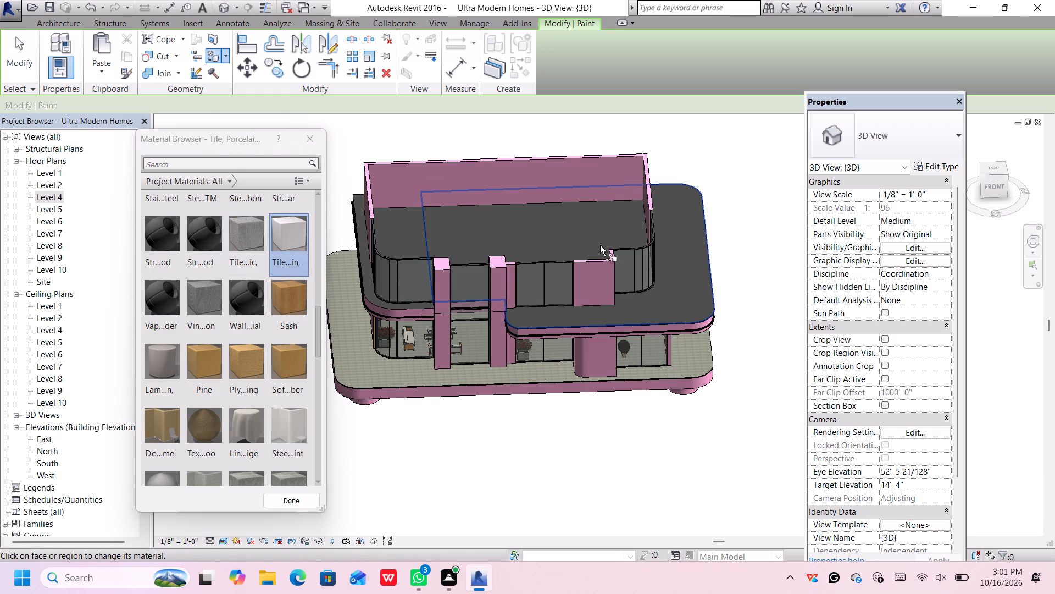
click(409, 243)
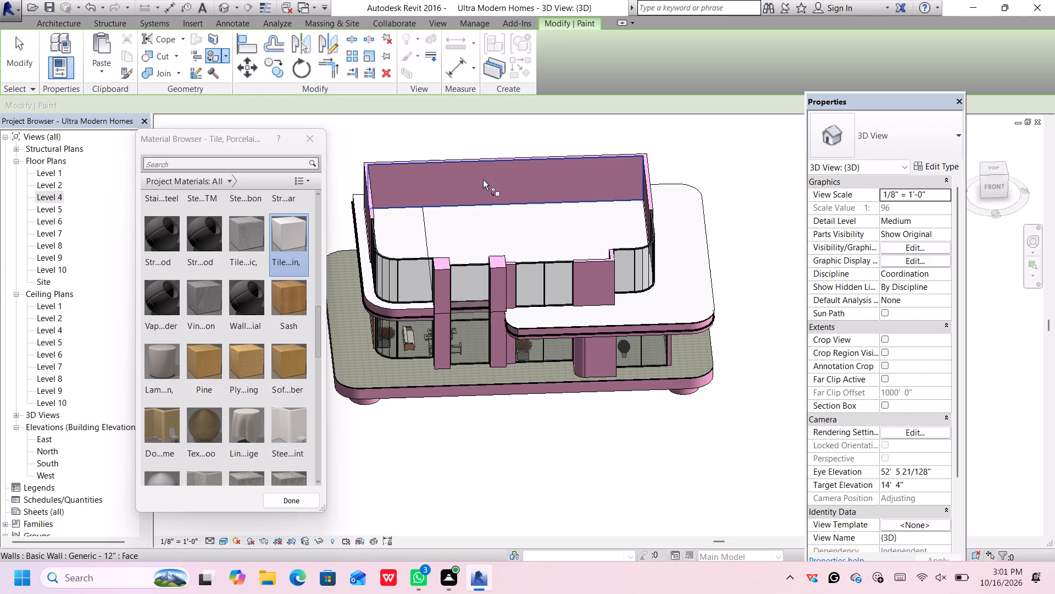
Paint the inner faces of the upper-storey north, east and west walls and the short south-east wall with Door - Frame.
click(166, 425)
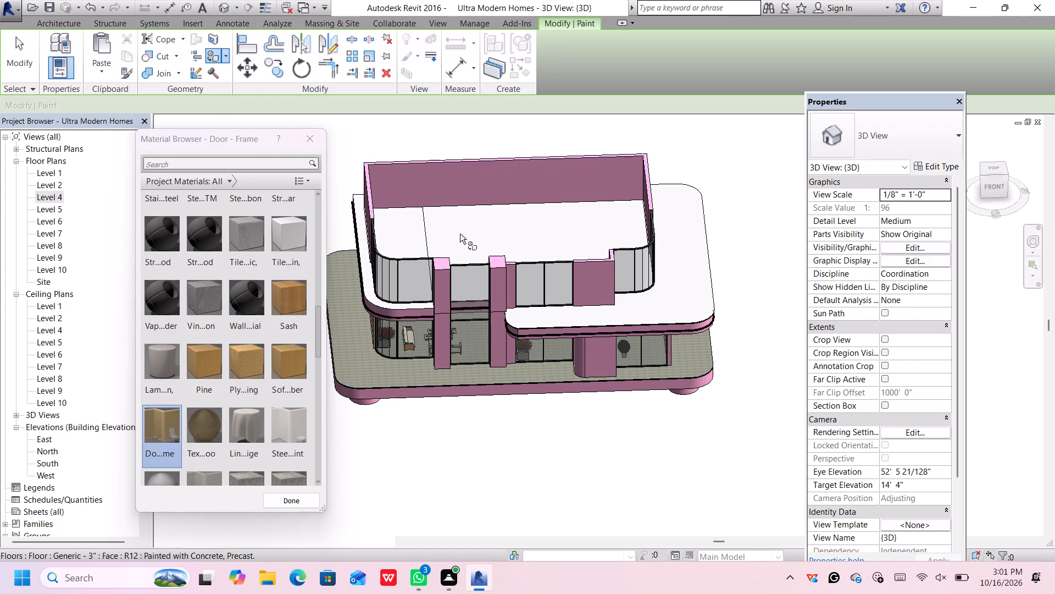
click(517, 166)
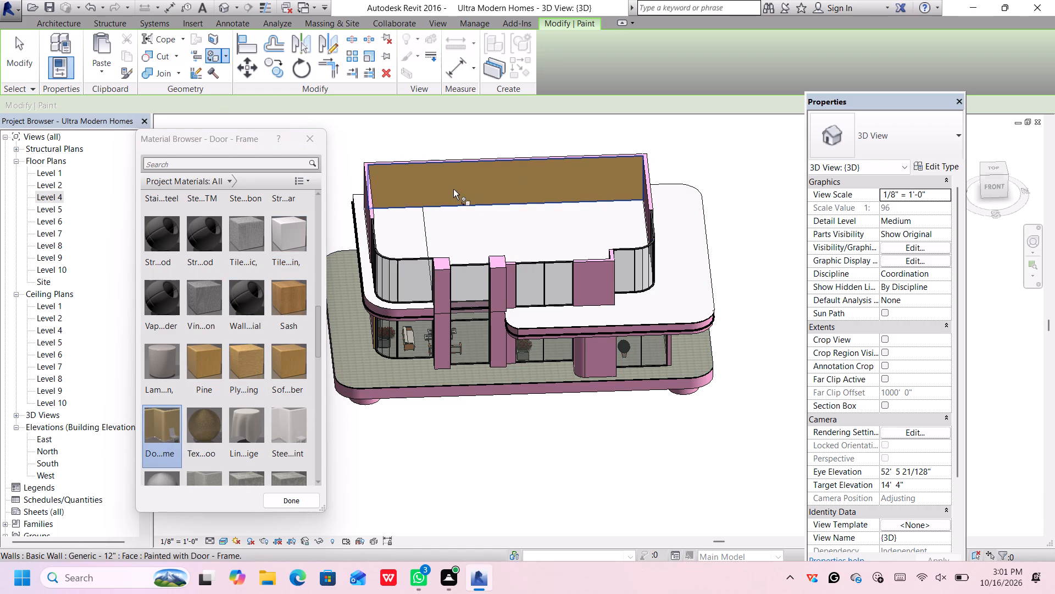
click(641, 191)
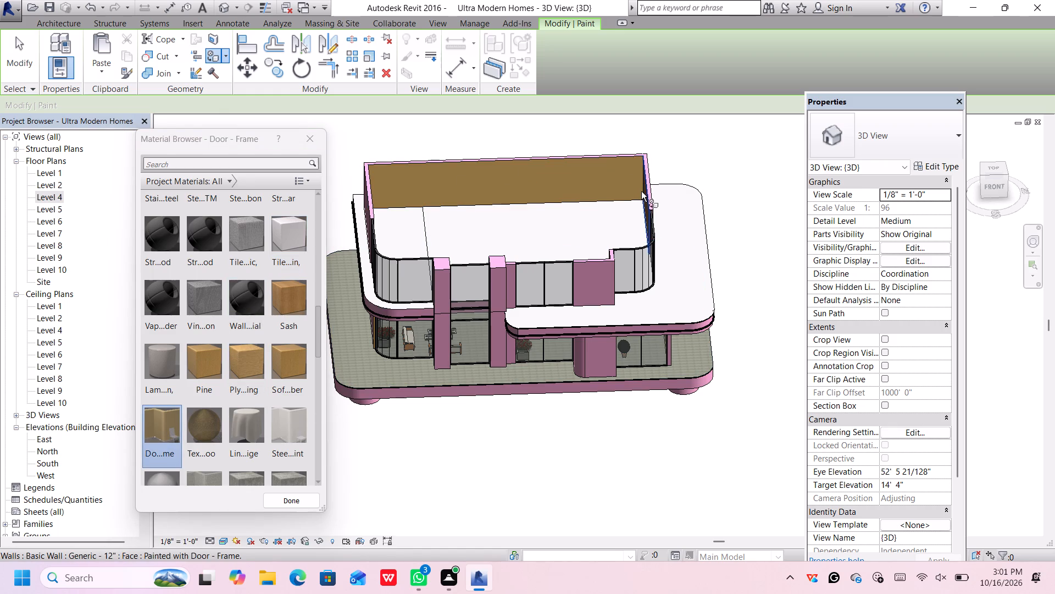
scroll(396, 199, down, 1)
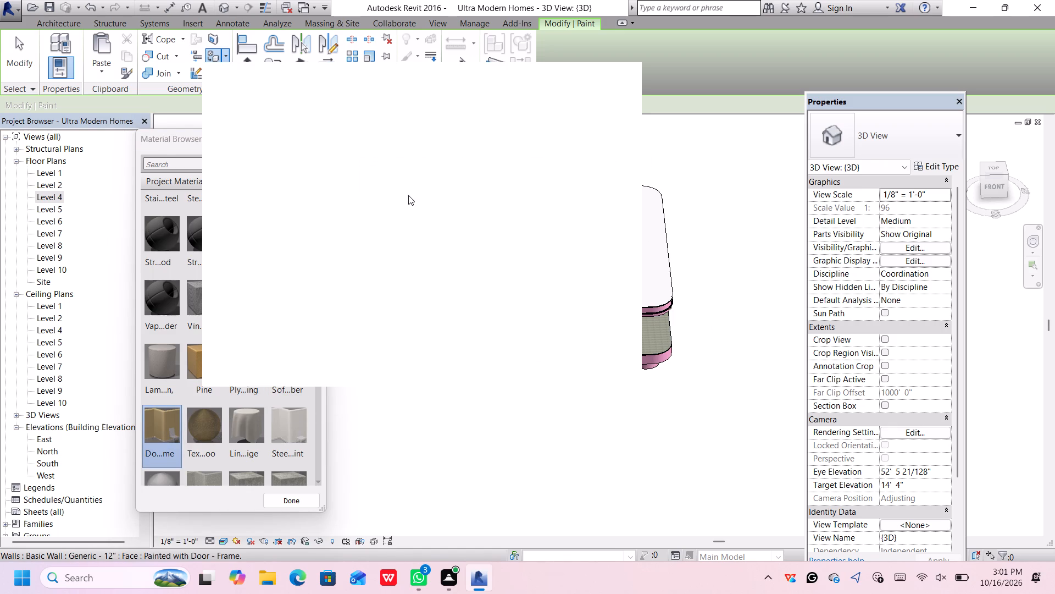
click(619, 81)
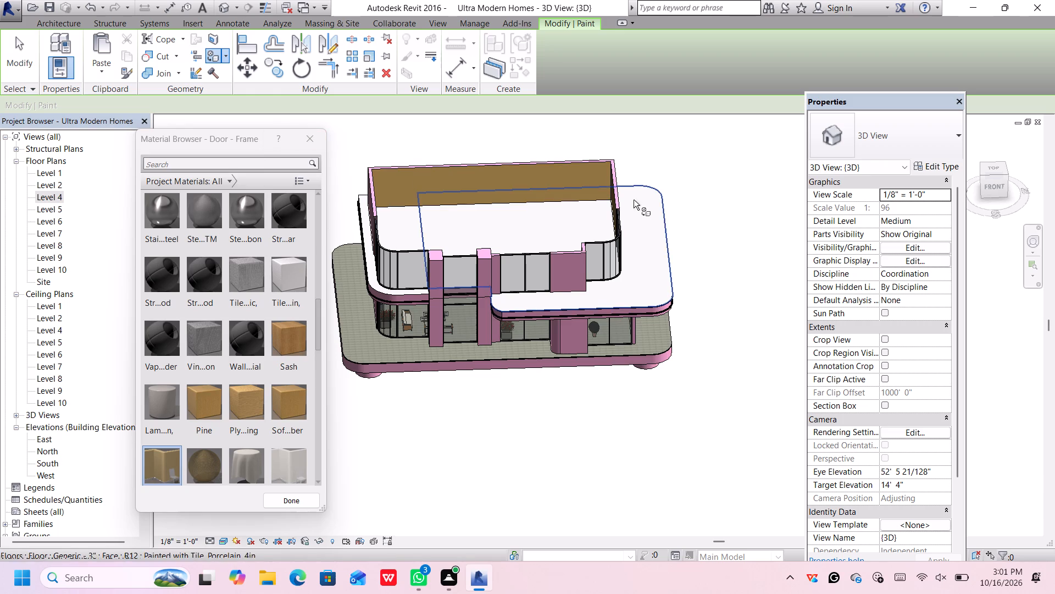
shift+middle_drag(712, 222, 662, 259)
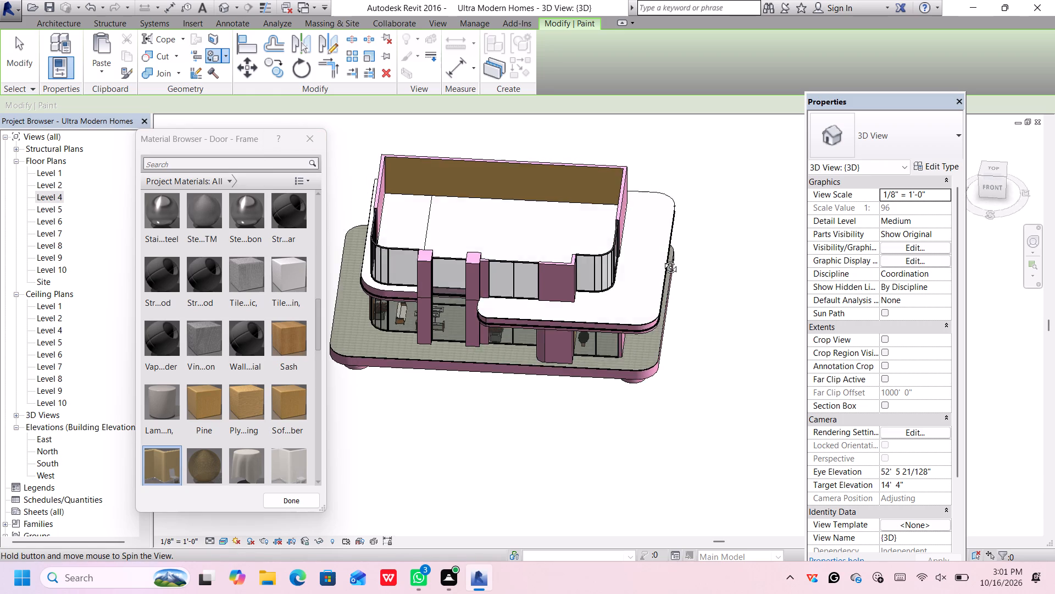
shift+middle_drag(662, 259, 415, 284)
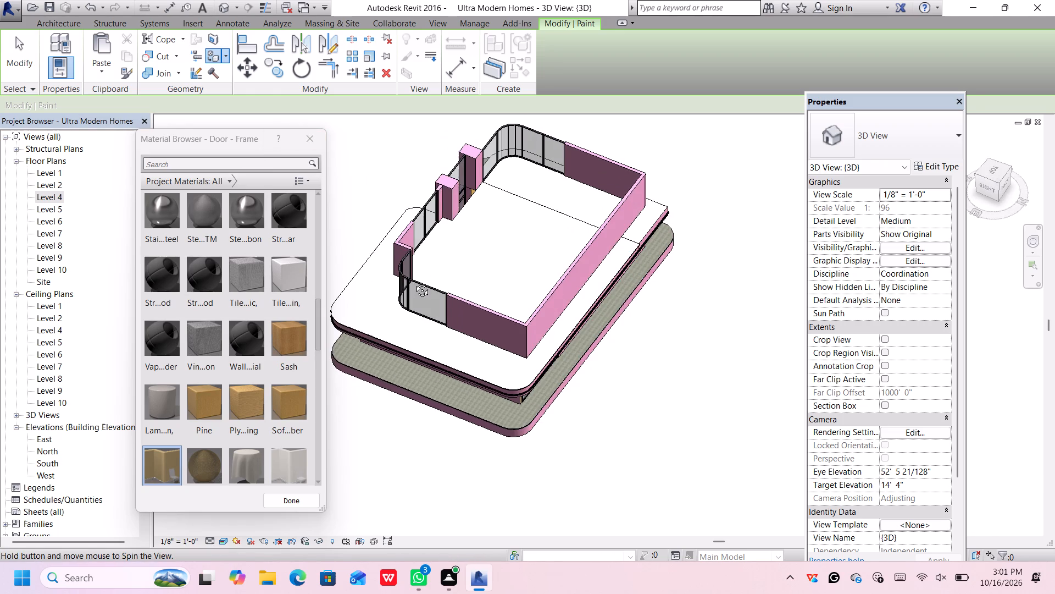
click(406, 230)
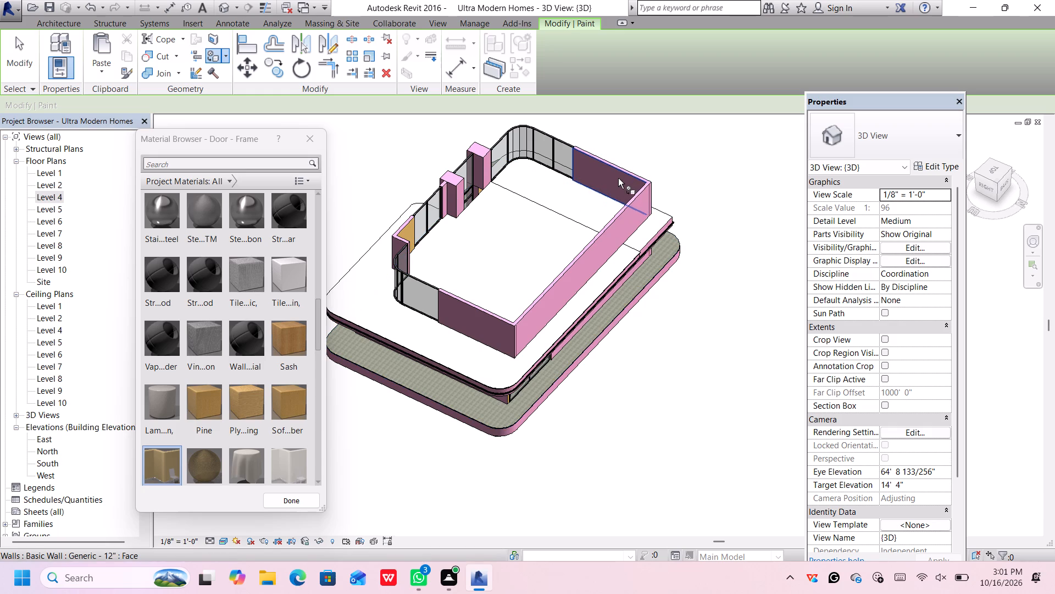
drag(618, 178, 614, 184)
scroll(555, 204, down, 3)
scroll(546, 244, up, 3)
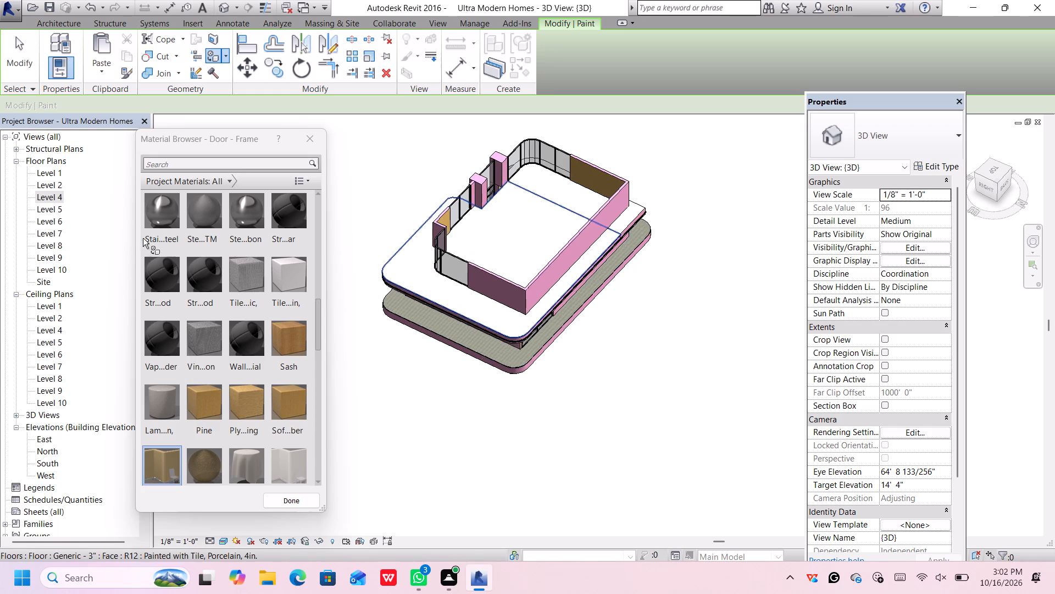
In the Level 4 floor plan, set the Wall command to the type Generic - 12" yellow.
double_click(61, 194)
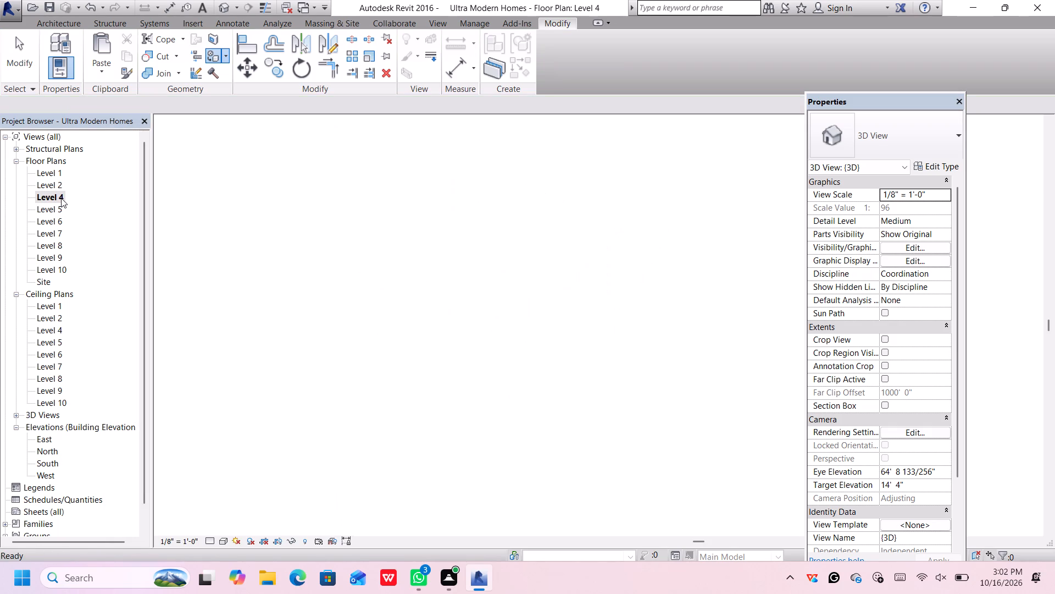
middle_drag(694, 197, 685, 252)
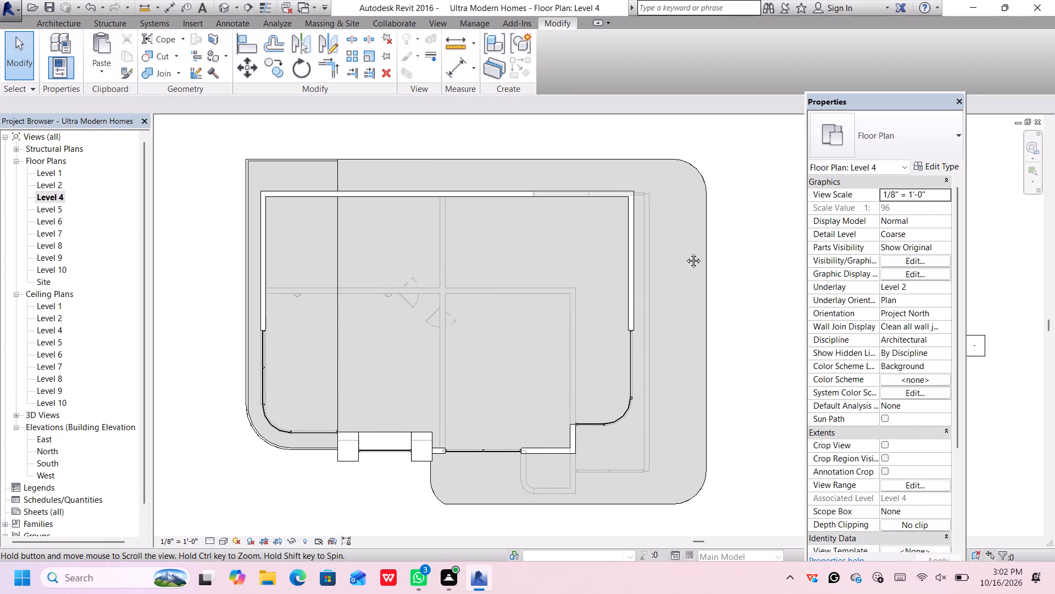
middle_drag(685, 252, 679, 254)
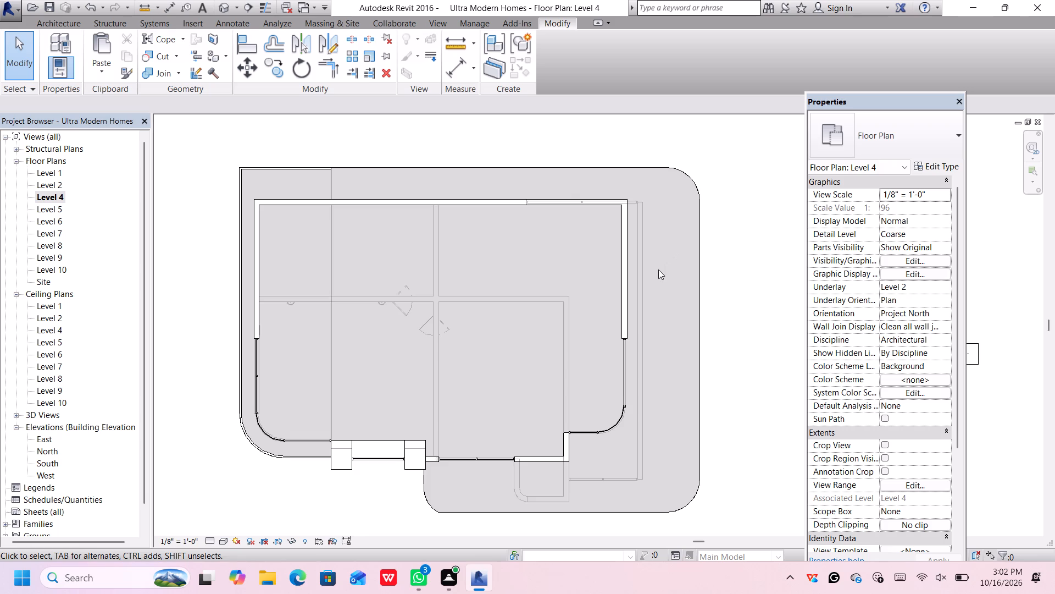
scroll(358, 339, down, 2)
scroll(358, 331, up, 1)
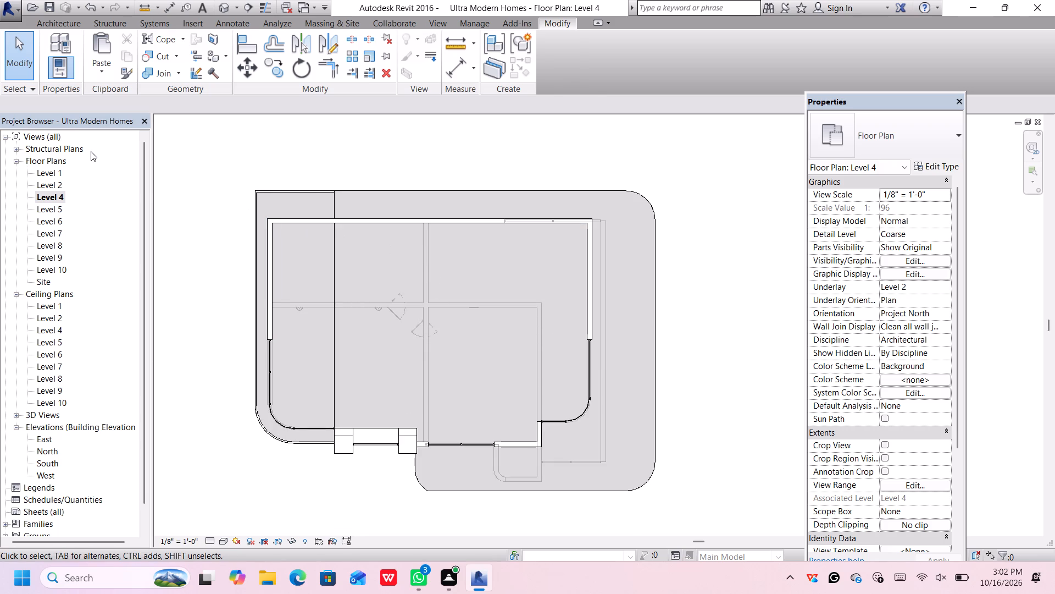
click(68, 19)
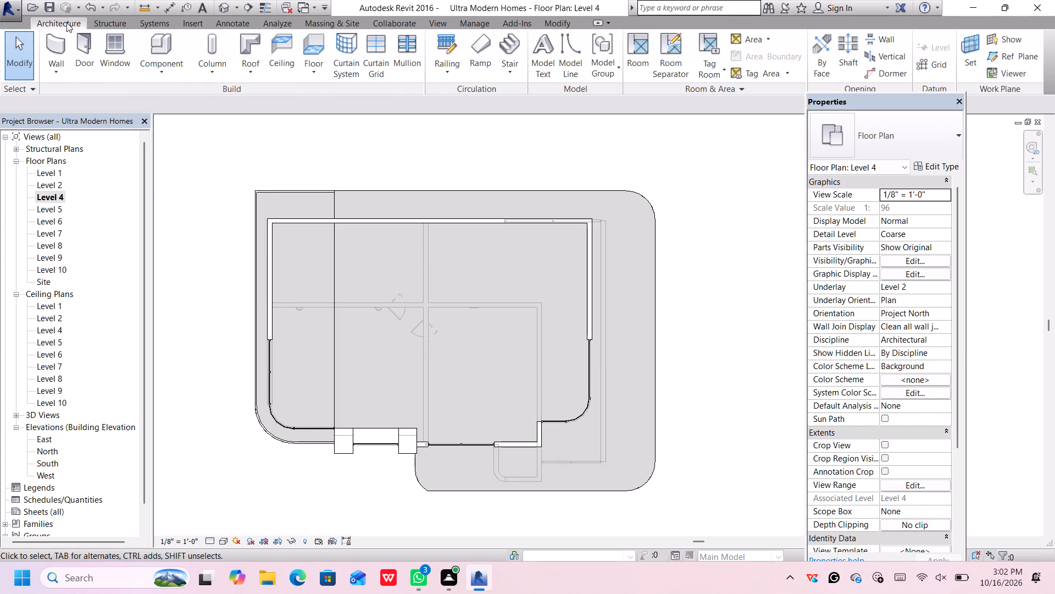
click(55, 36)
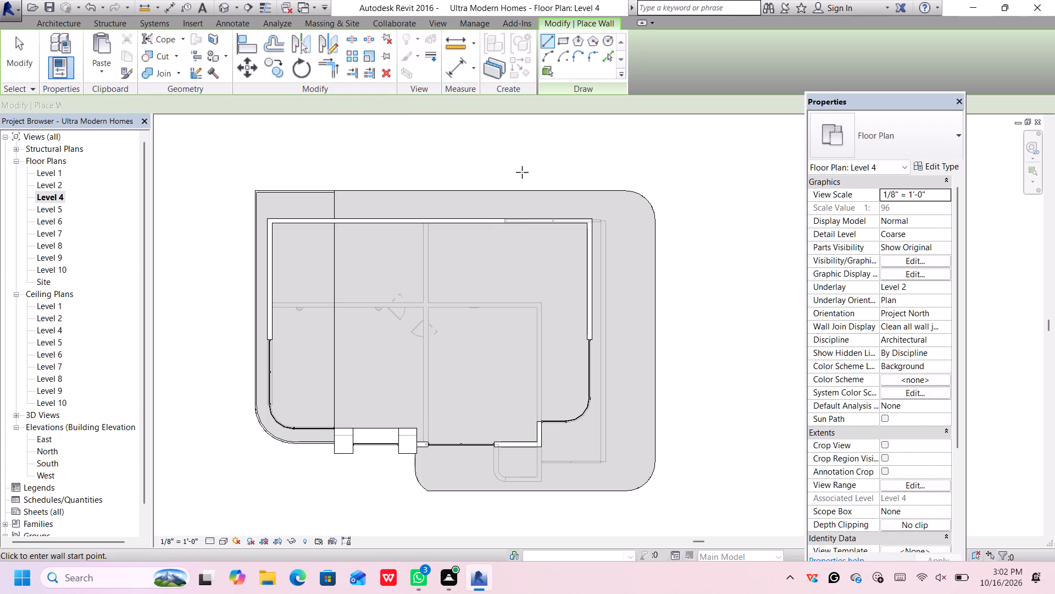
click(851, 144)
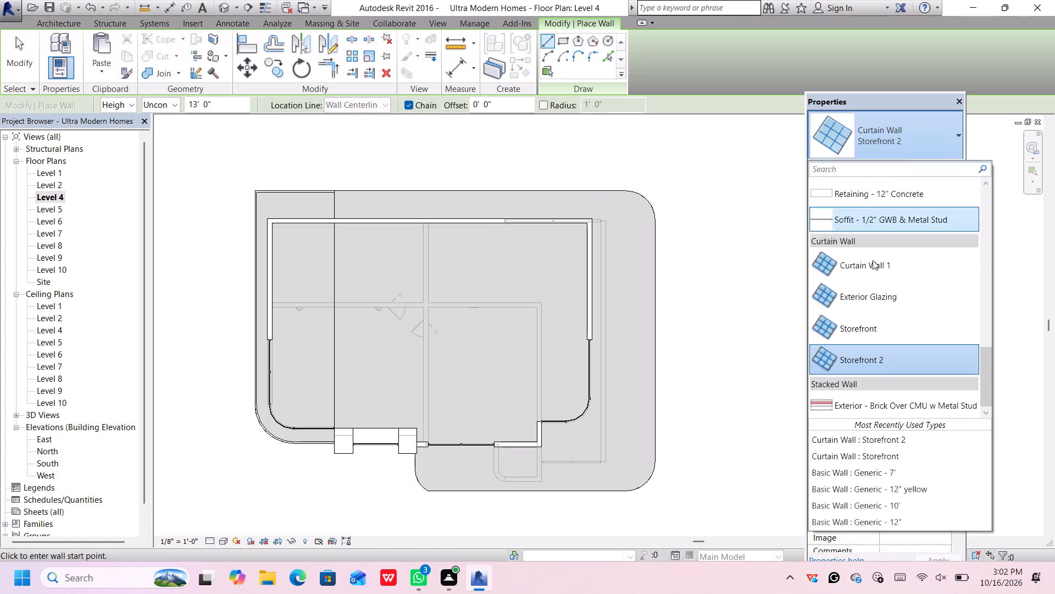
scroll(875, 260, up, 4)
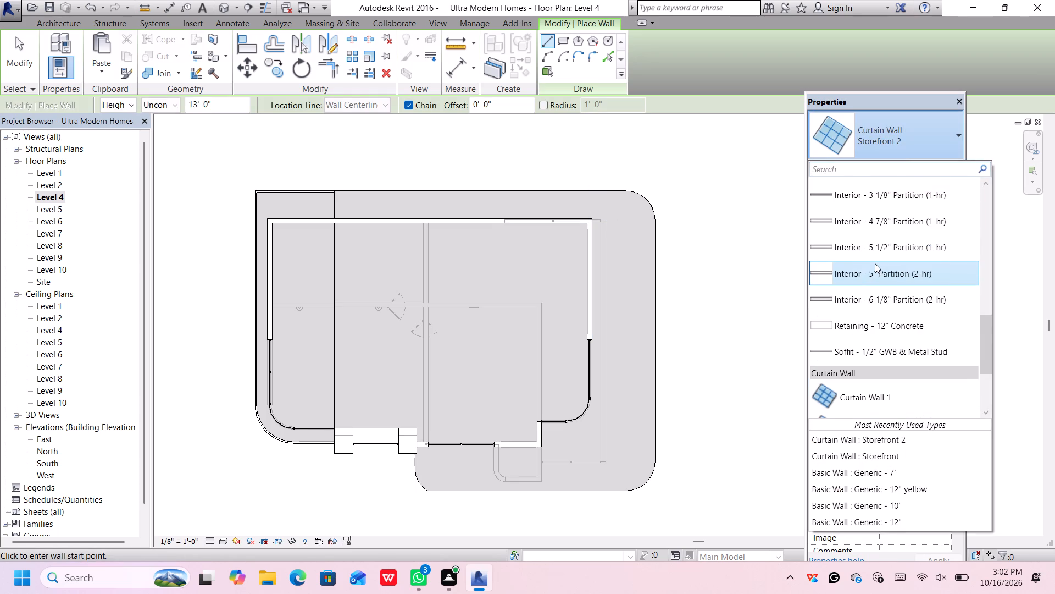
scroll(874, 264, up, 4)
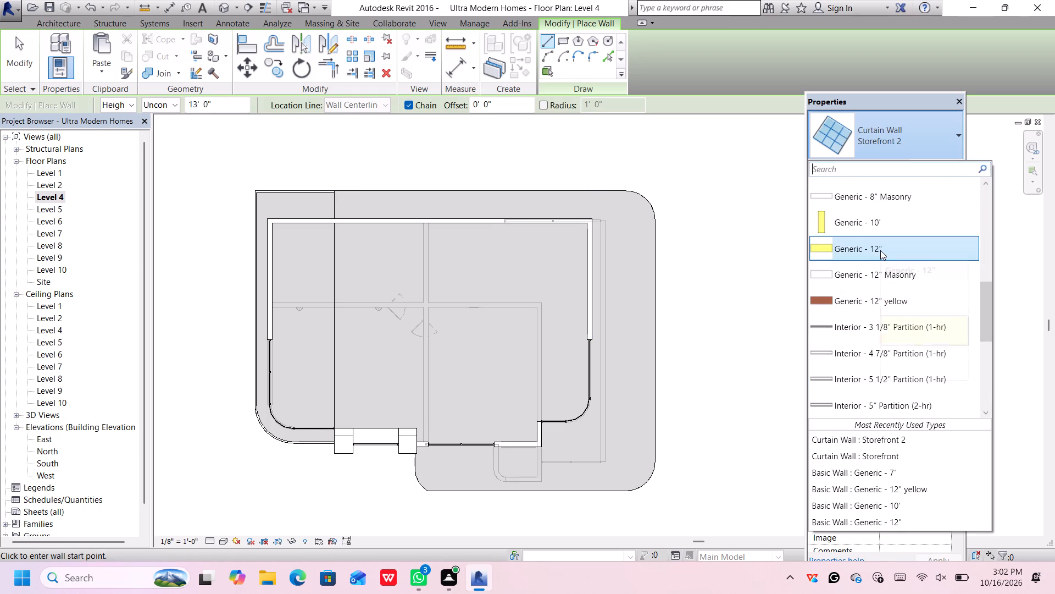
click(882, 299)
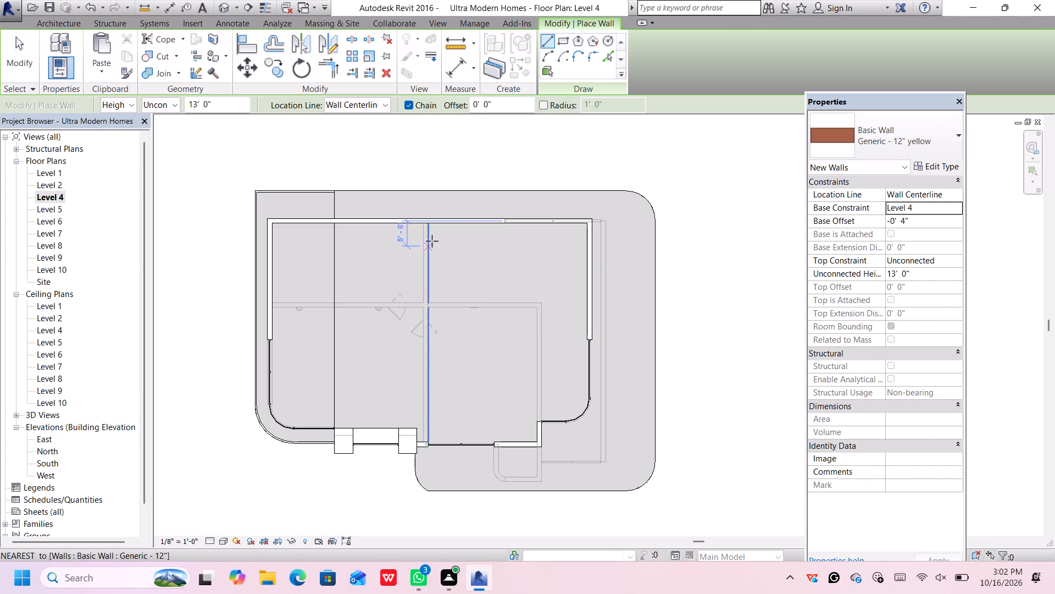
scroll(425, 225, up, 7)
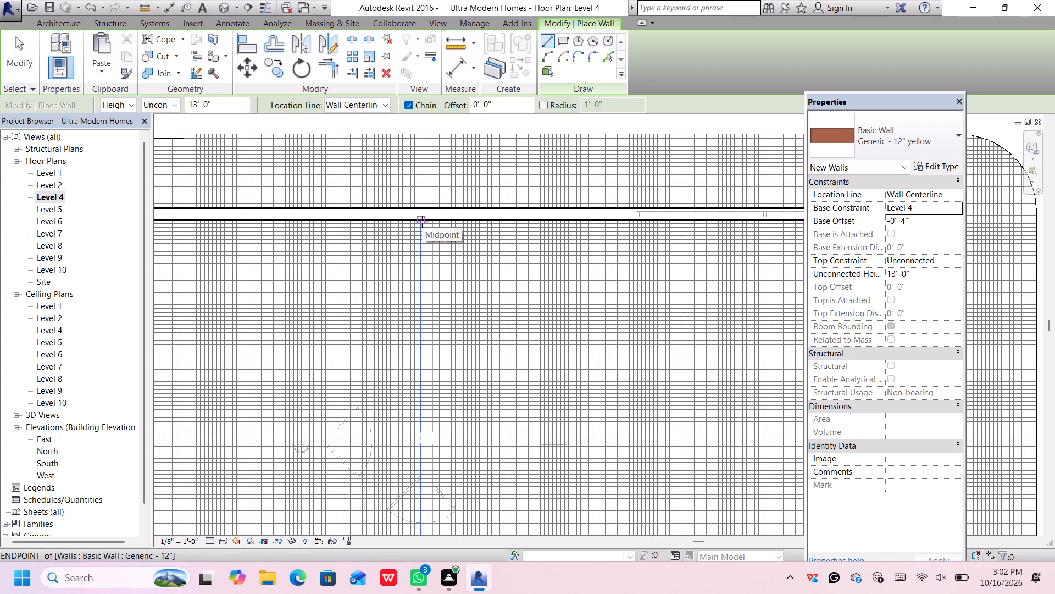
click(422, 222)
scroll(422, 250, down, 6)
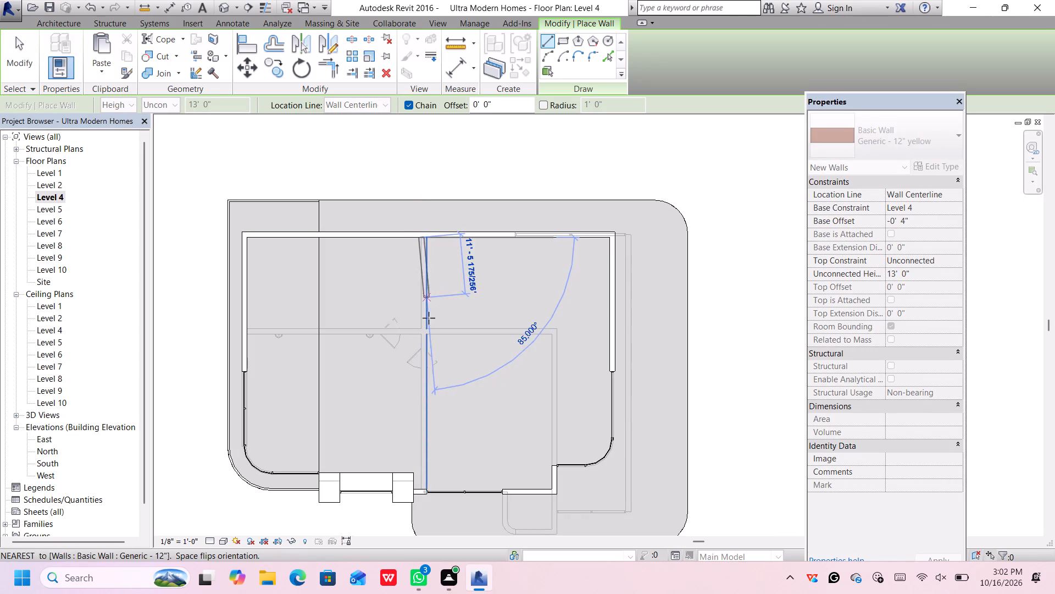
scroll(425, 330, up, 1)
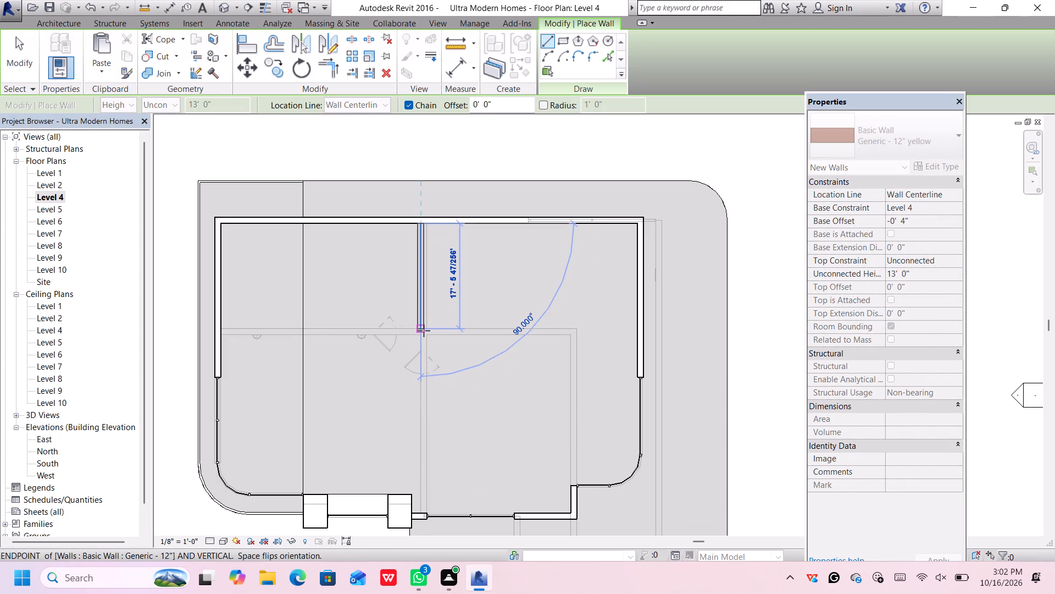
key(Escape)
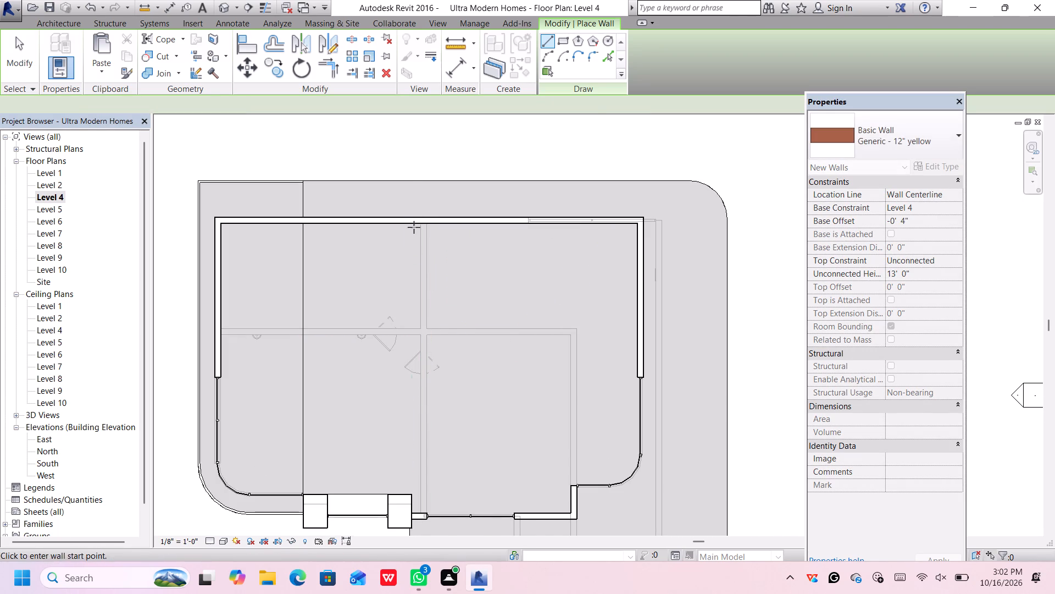
Draw a north-south dividing wall from the north wall's midpoint to the short south wall beside the storefront, dismissing the interrupting notification.
scroll(419, 229, up, 5)
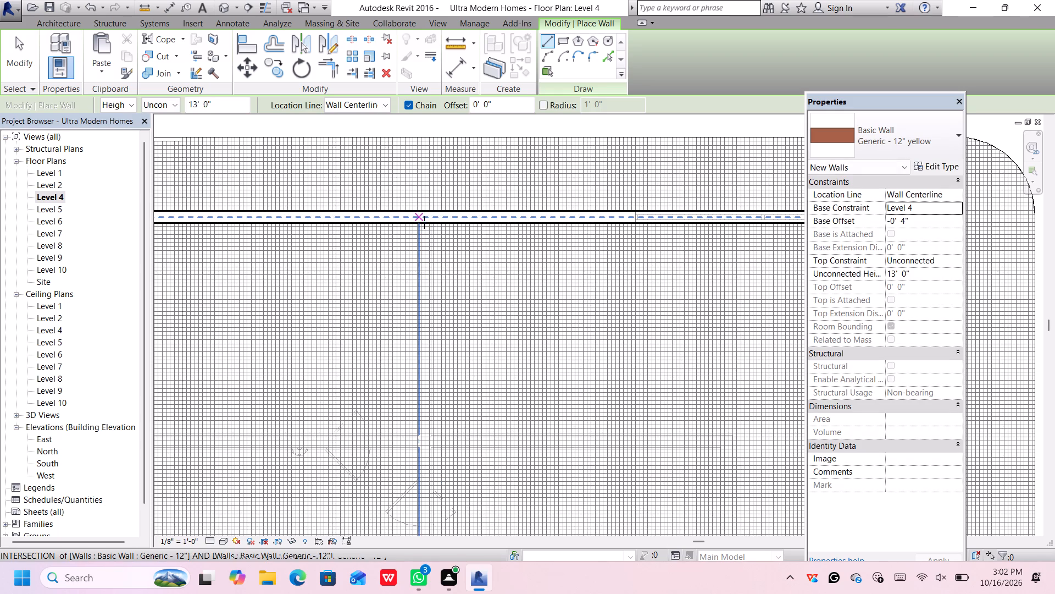
scroll(425, 222, up, 5)
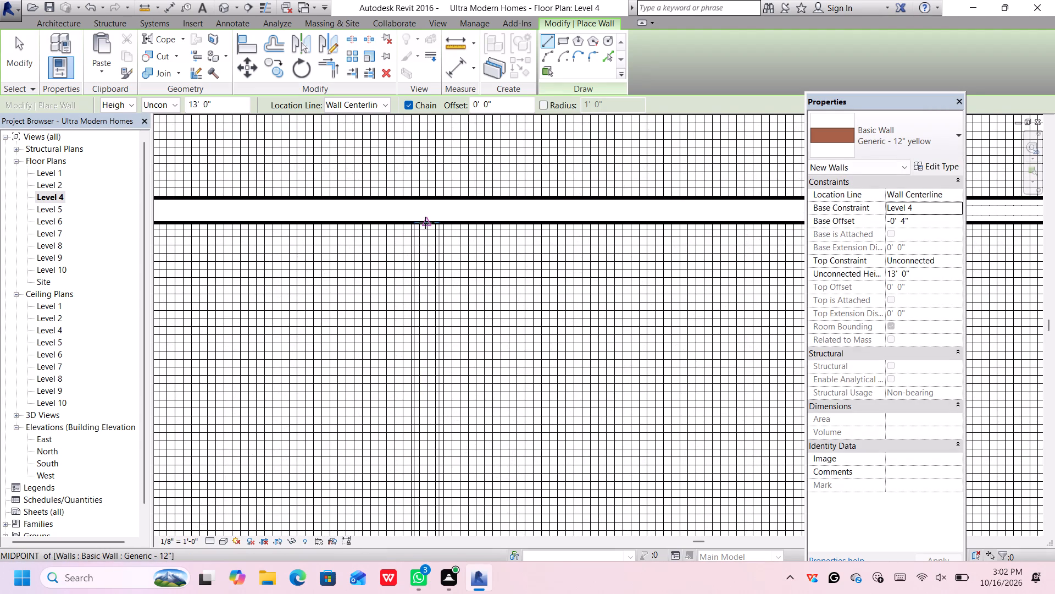
click(425, 223)
scroll(422, 238, down, 8)
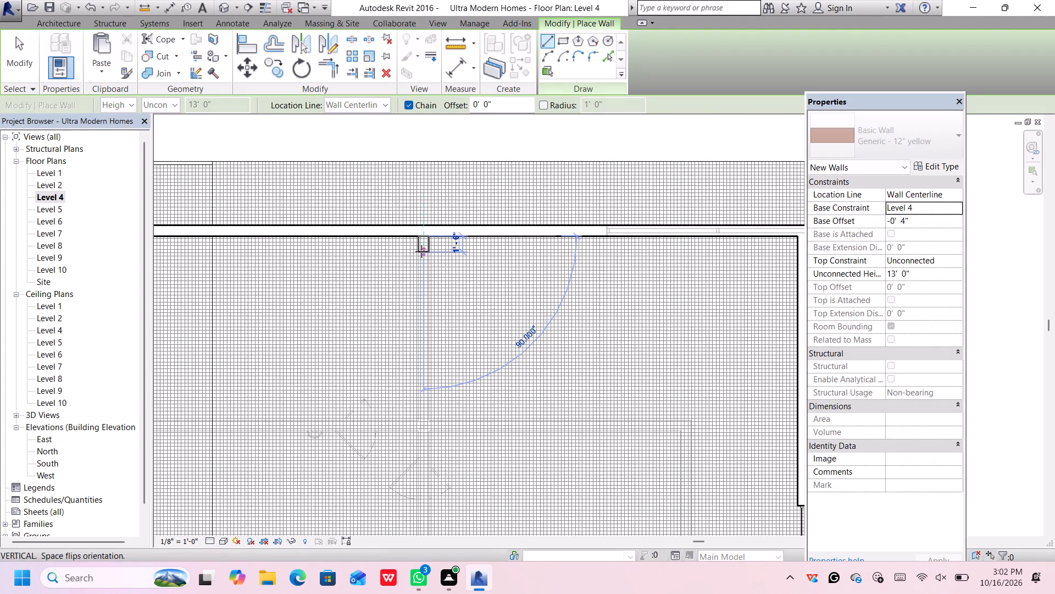
scroll(421, 251, down, 3)
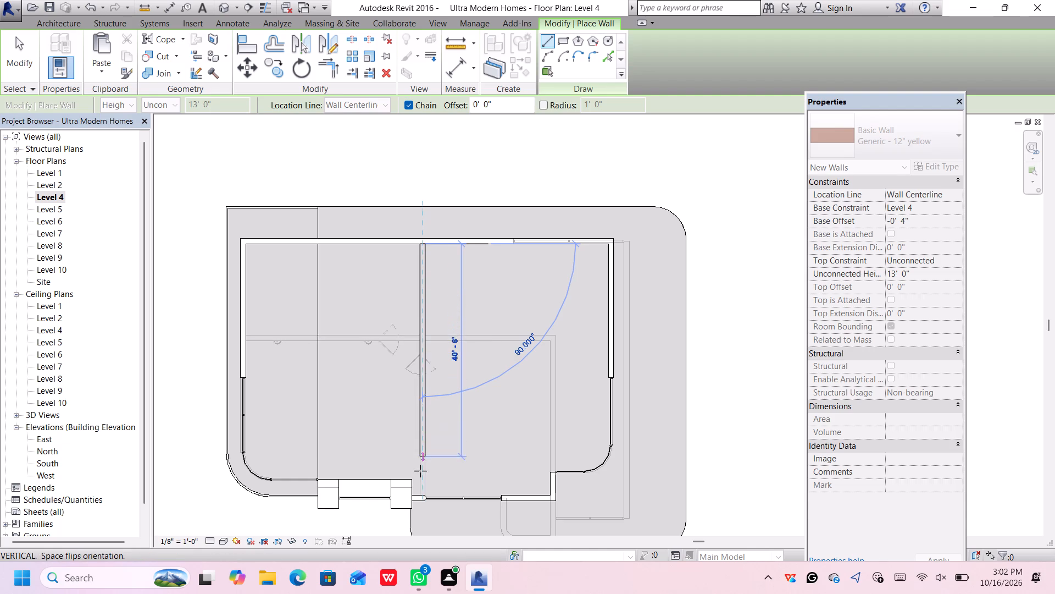
scroll(422, 496, up, 3)
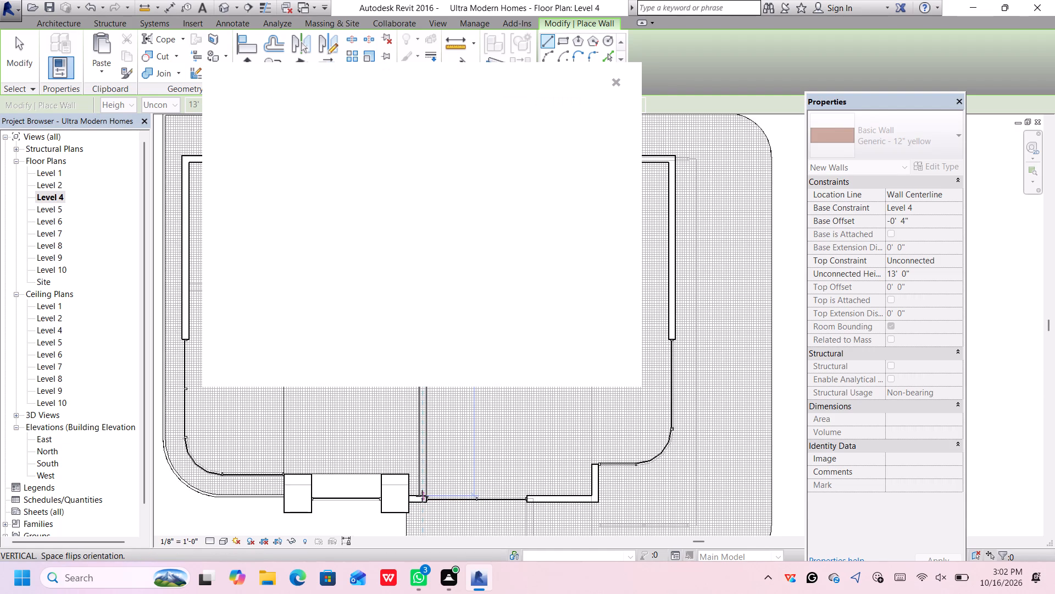
click(420, 498)
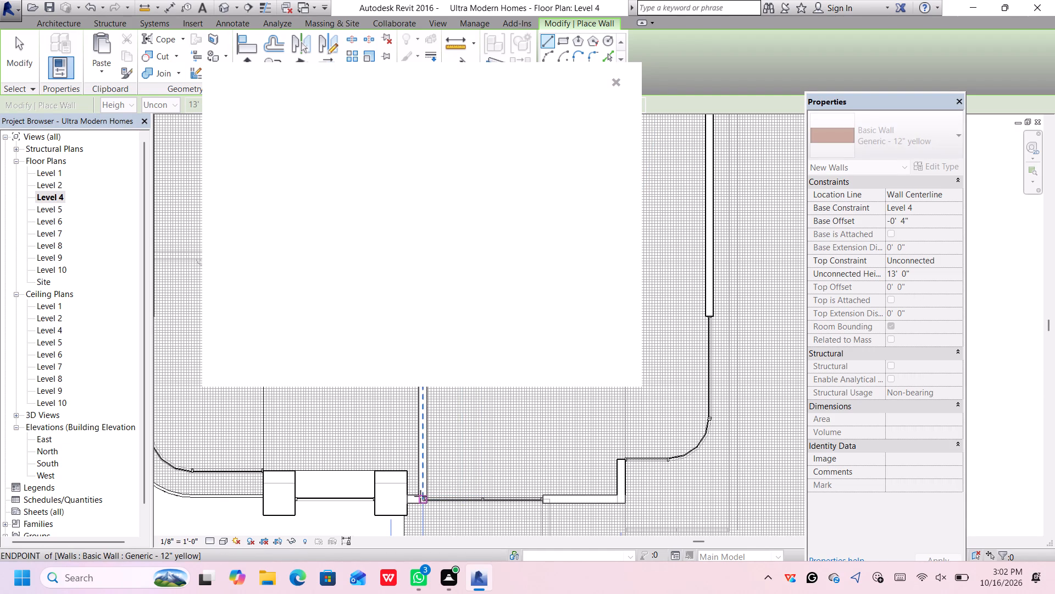
click(619, 80)
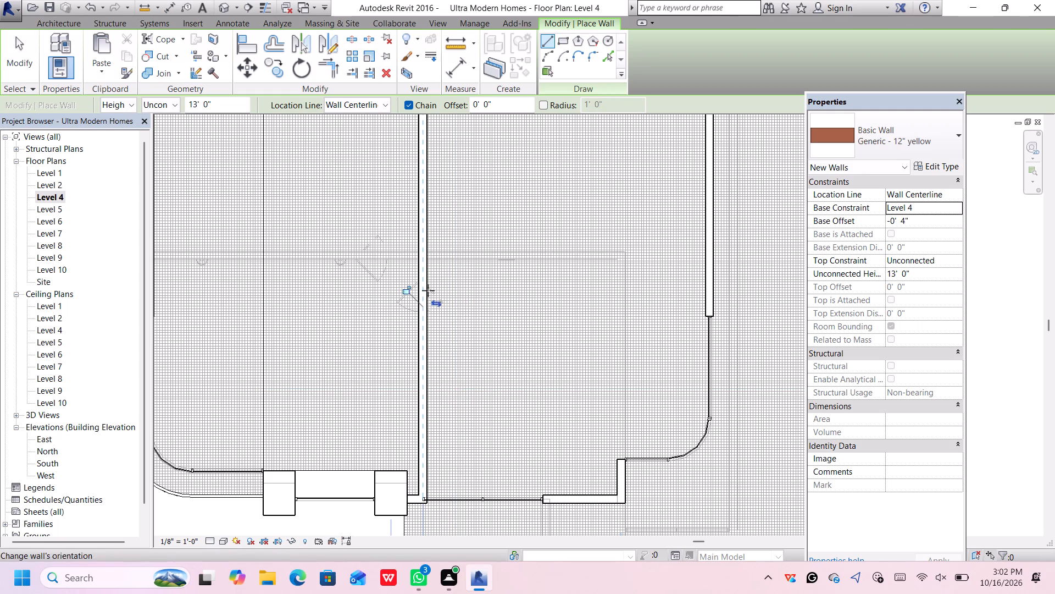
Draw an L-shaped partition from the dividing wall about 24'-10" east, turning south to meet the storefront at the south-east wall's corner.
scroll(430, 254, up, 1)
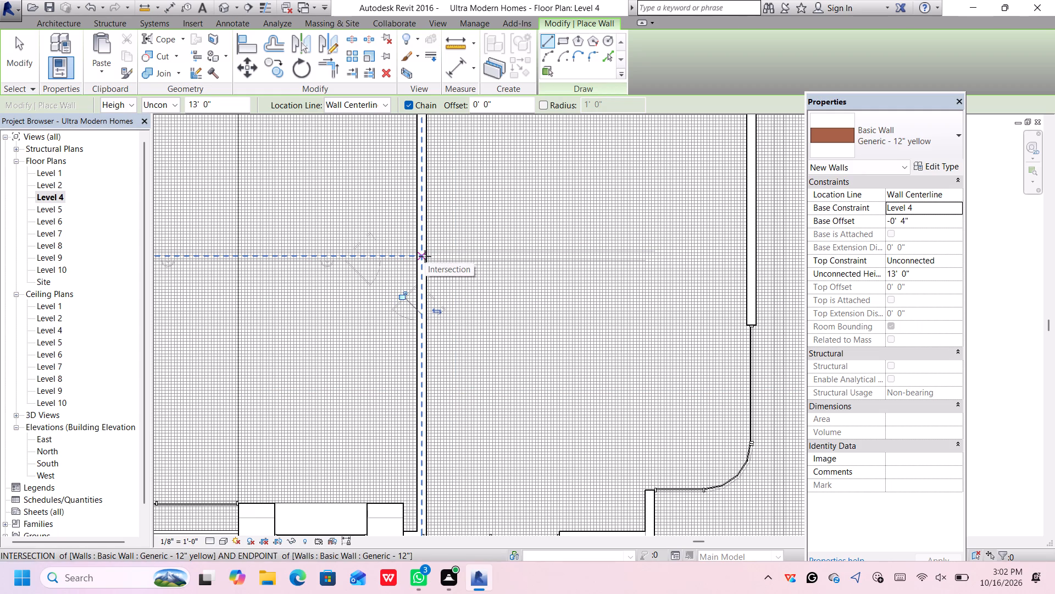
click(425, 256)
scroll(624, 258, down, 5)
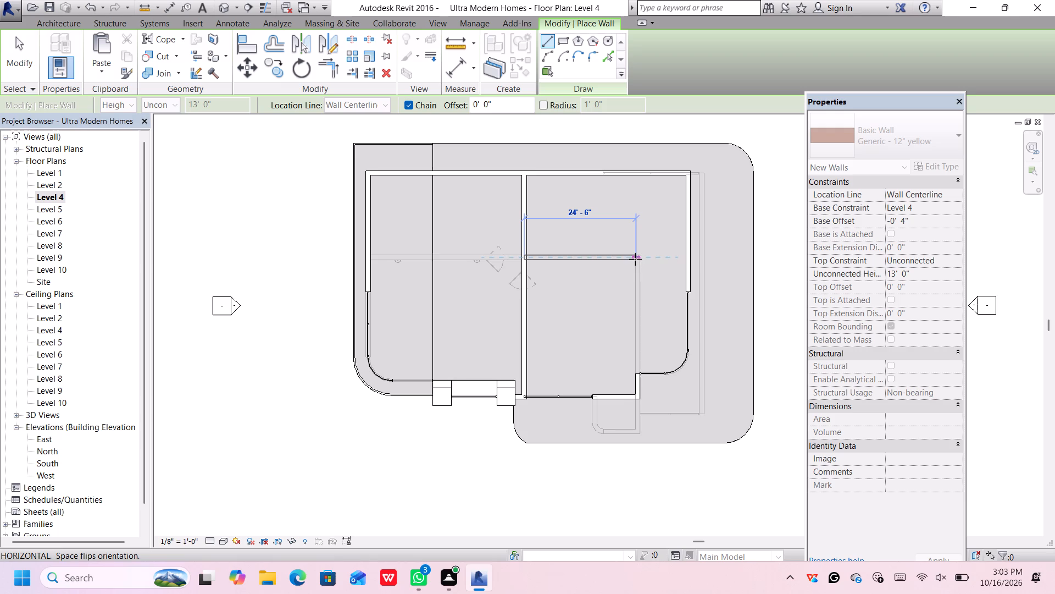
scroll(635, 257, up, 4)
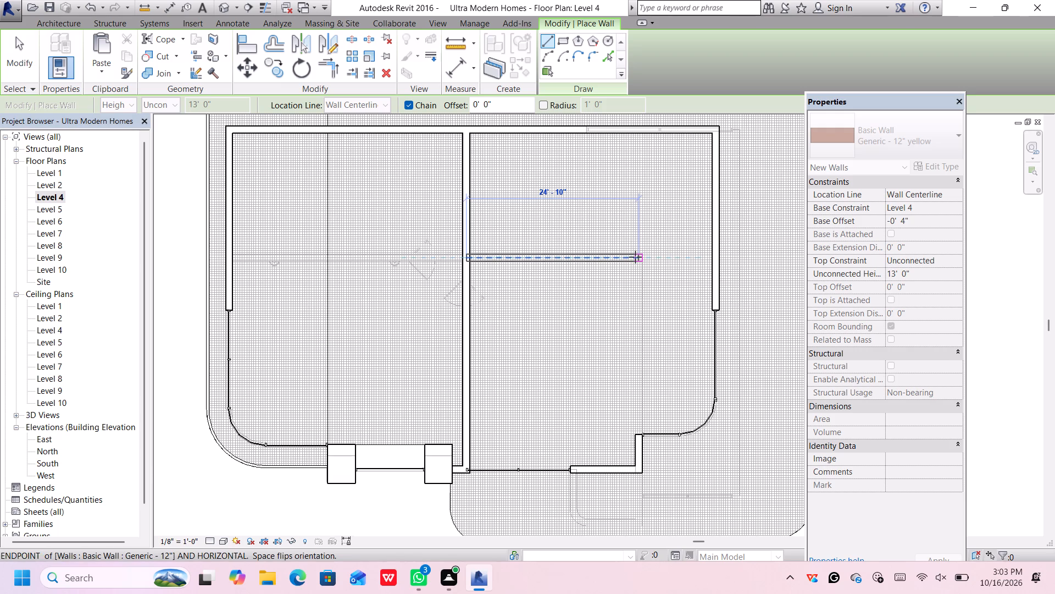
click(635, 257)
scroll(634, 359, down, 4)
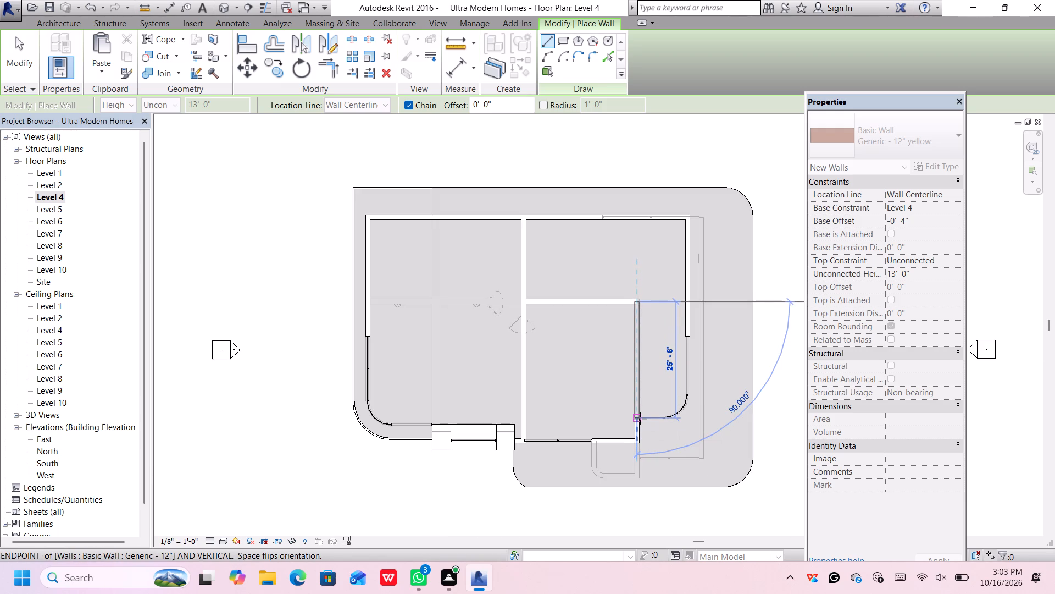
click(640, 419)
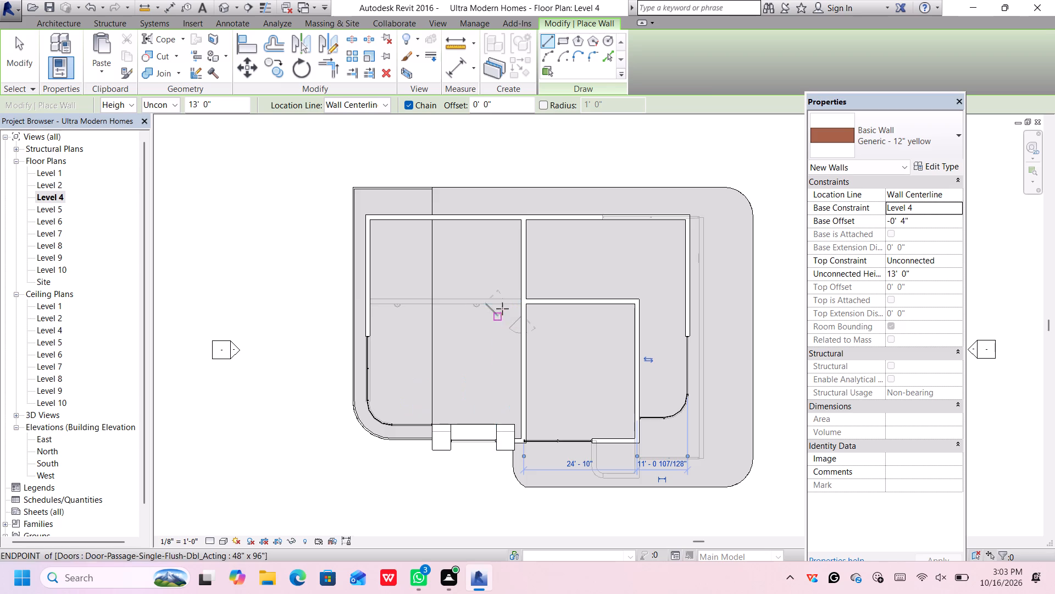
Draw an east-west partition about 34'-2" long from the dividing wall's junction across to the west wall.
scroll(512, 306, up, 1)
click(524, 299)
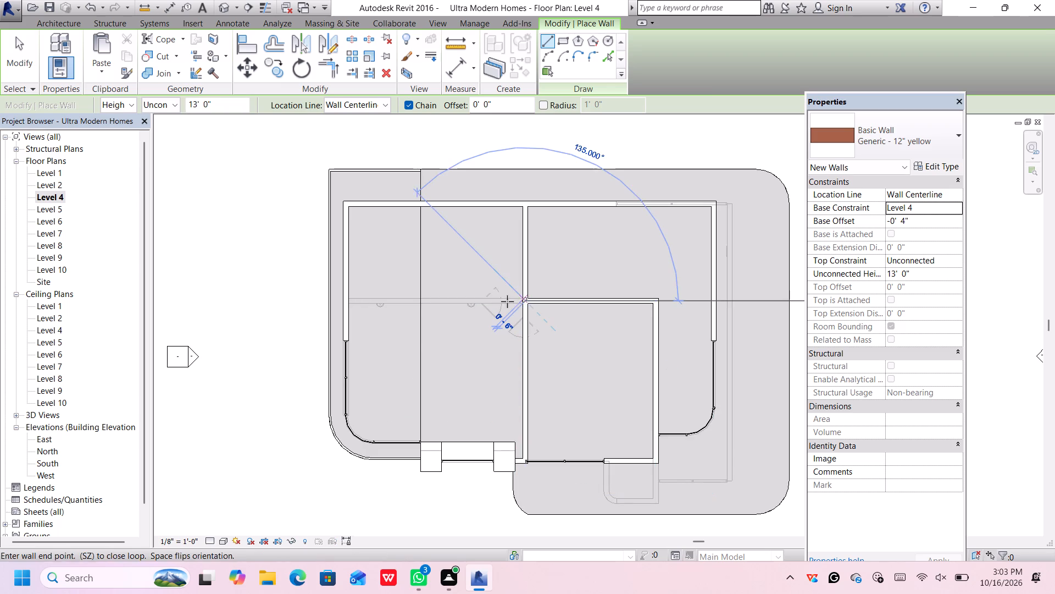
click(348, 301)
key(Escape)
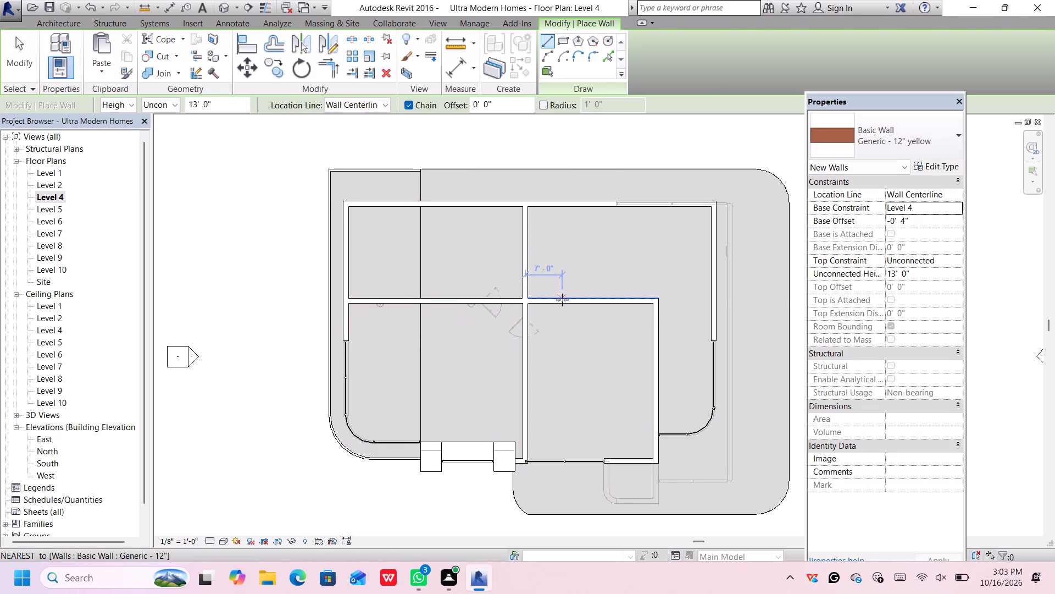
key(Escape)
Place a 48" x 96" Door-Passage-Single-Flush-Dbl_Acting in the western partition, about 6'-6" from the dividing wall.
middle_drag(609, 252, 590, 250)
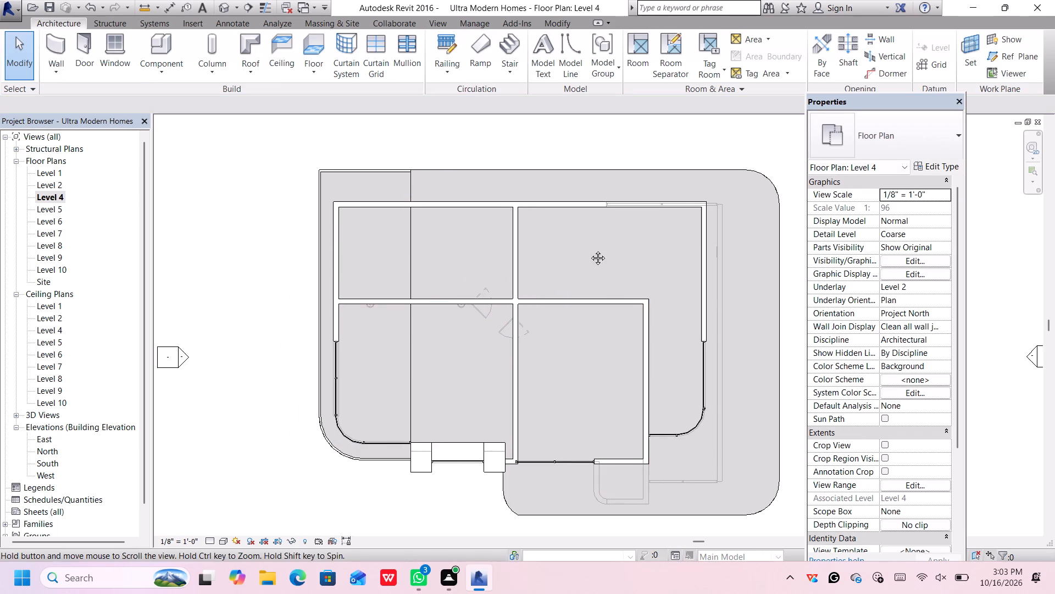
middle_drag(590, 250, 562, 244)
click(89, 52)
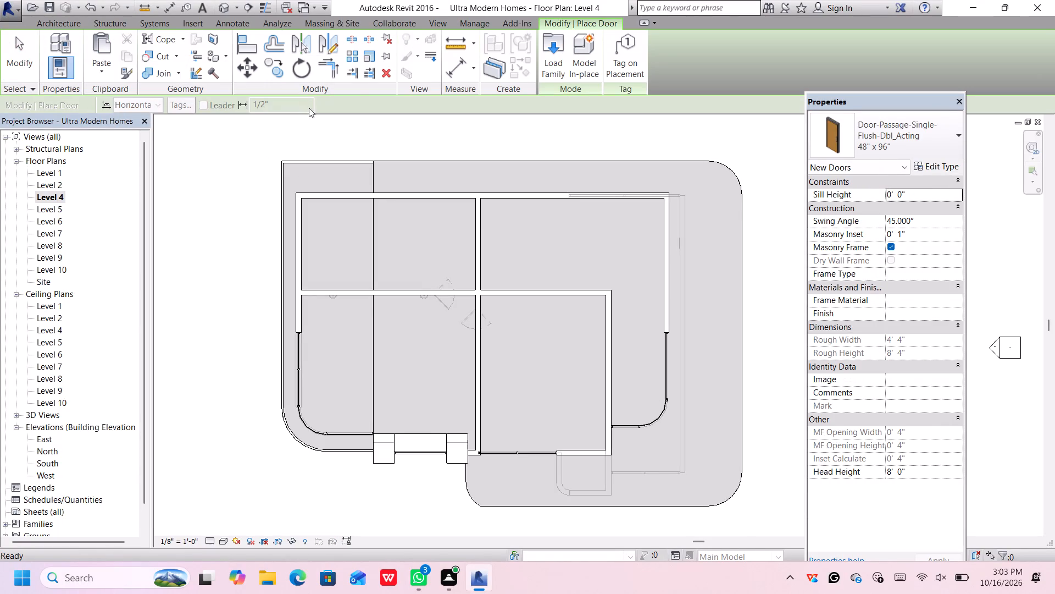
click(444, 300)
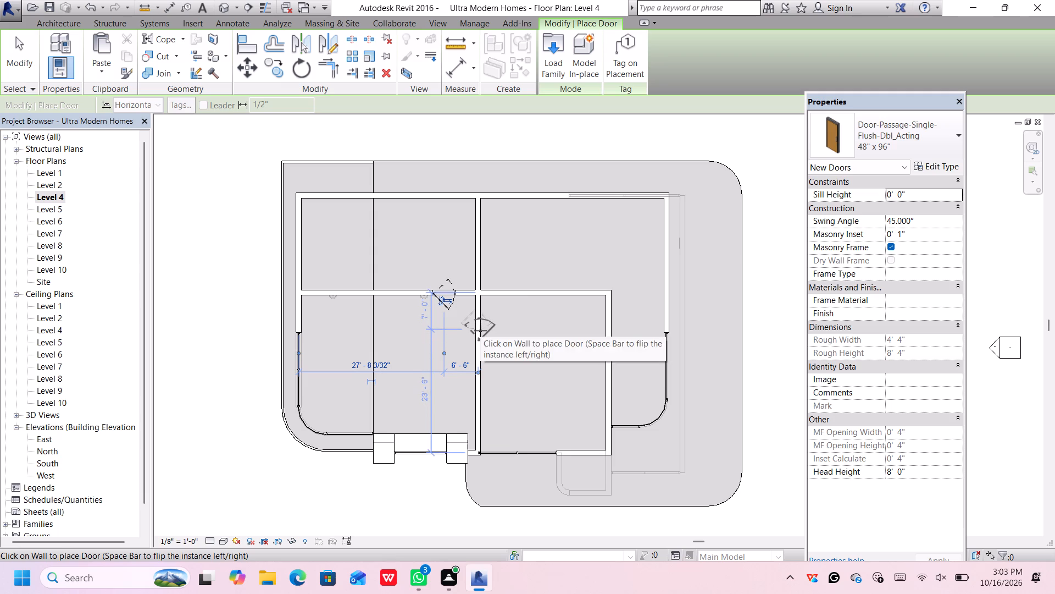
Place the same 48" x 96" door in the dividing wall, about 5'-0" south of the partition, and dismiss the interrupting notification.
key(space)
key(space)
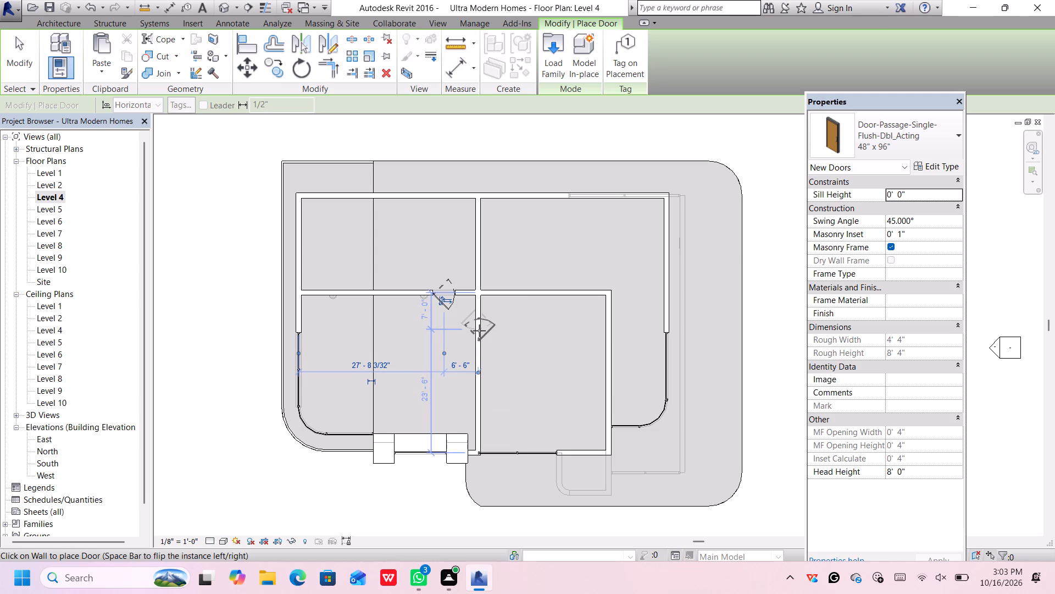
key(space)
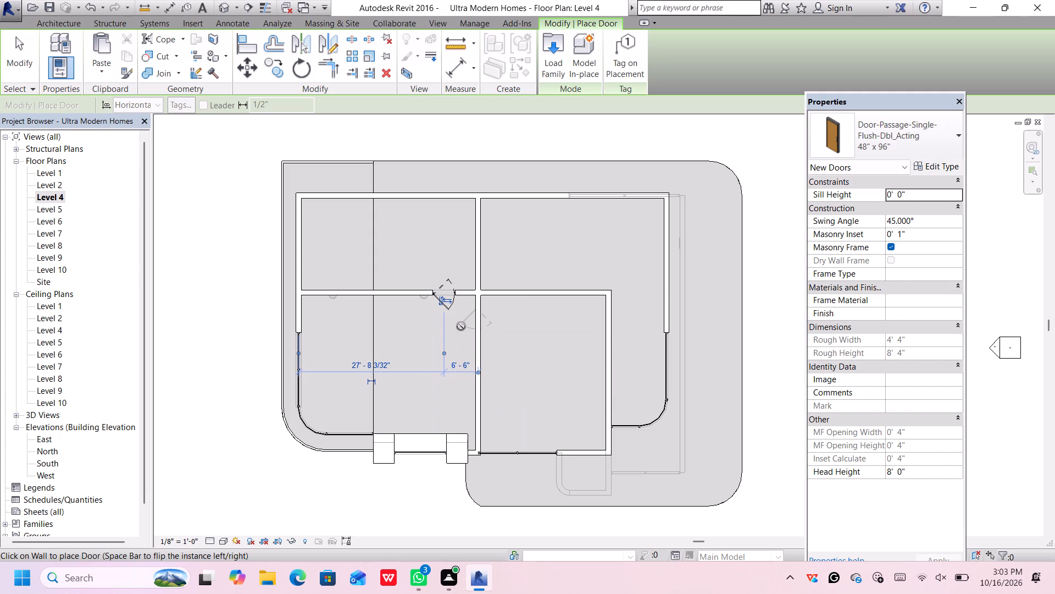
scroll(459, 323, up, 4)
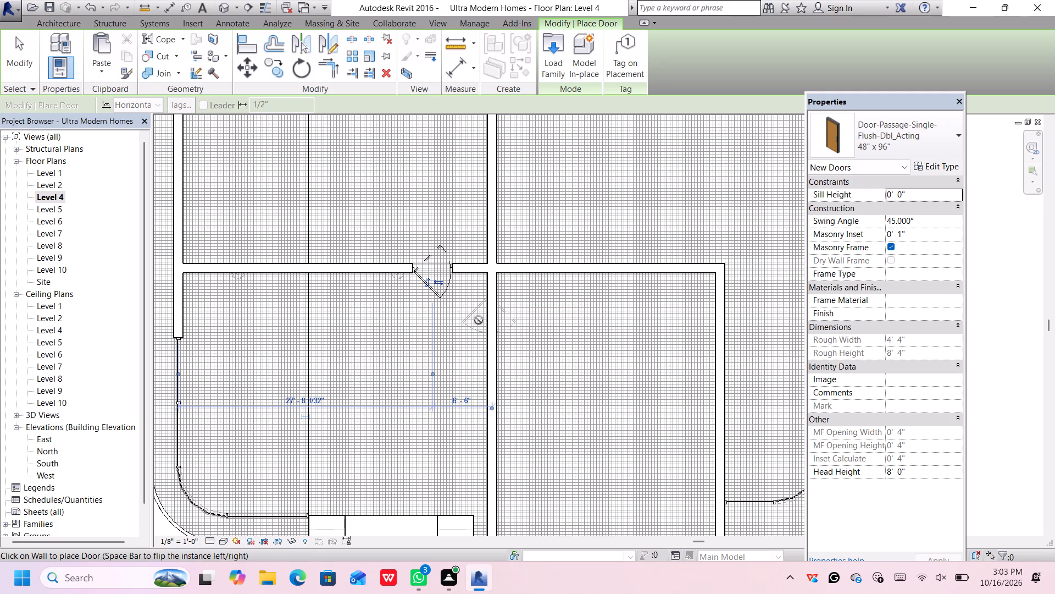
key(space)
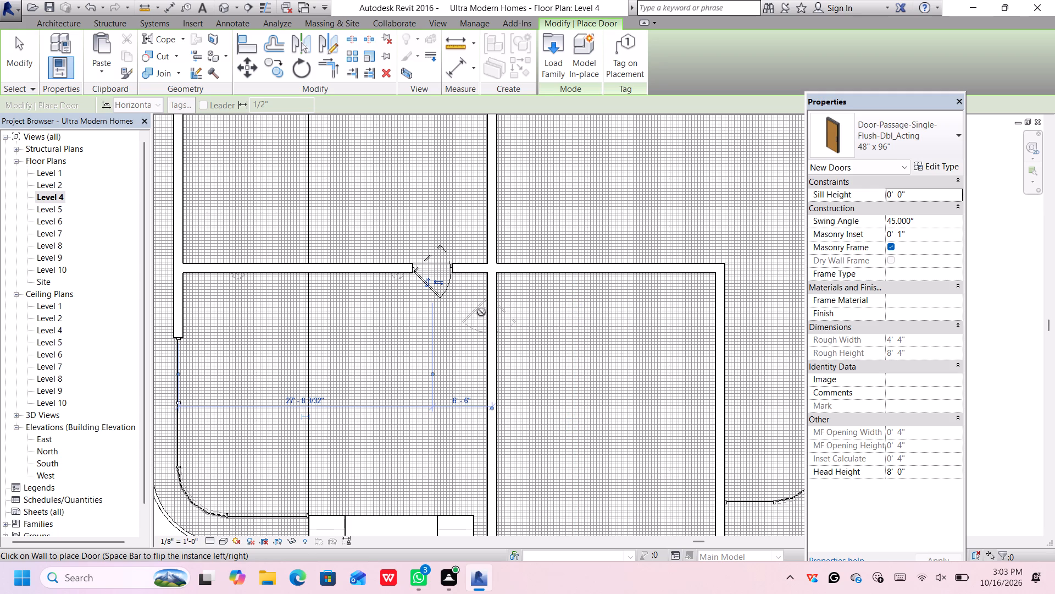
scroll(481, 312, down, 2)
click(481, 312)
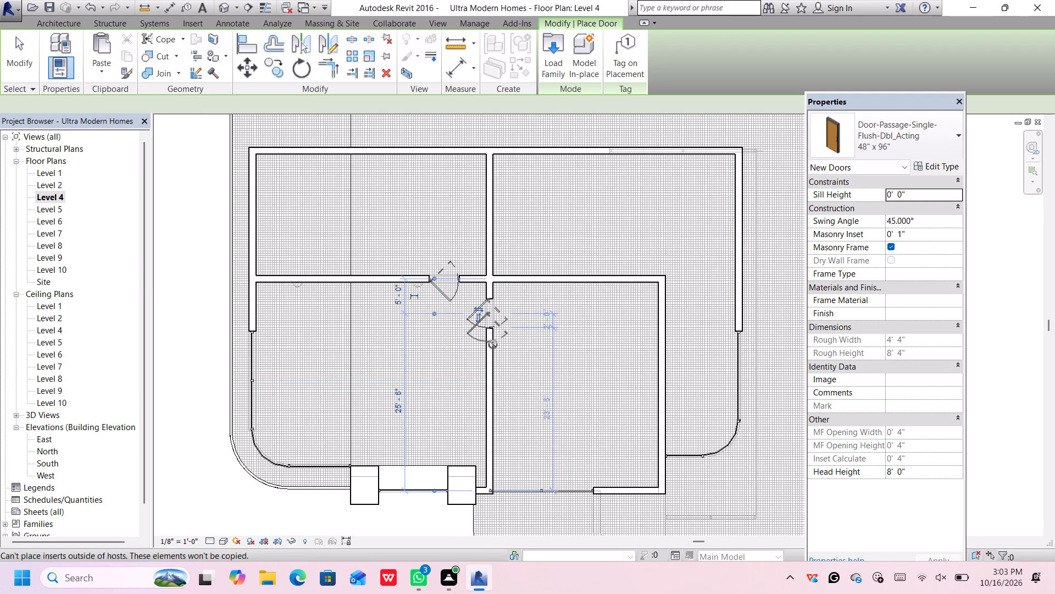
scroll(506, 389, down, 3)
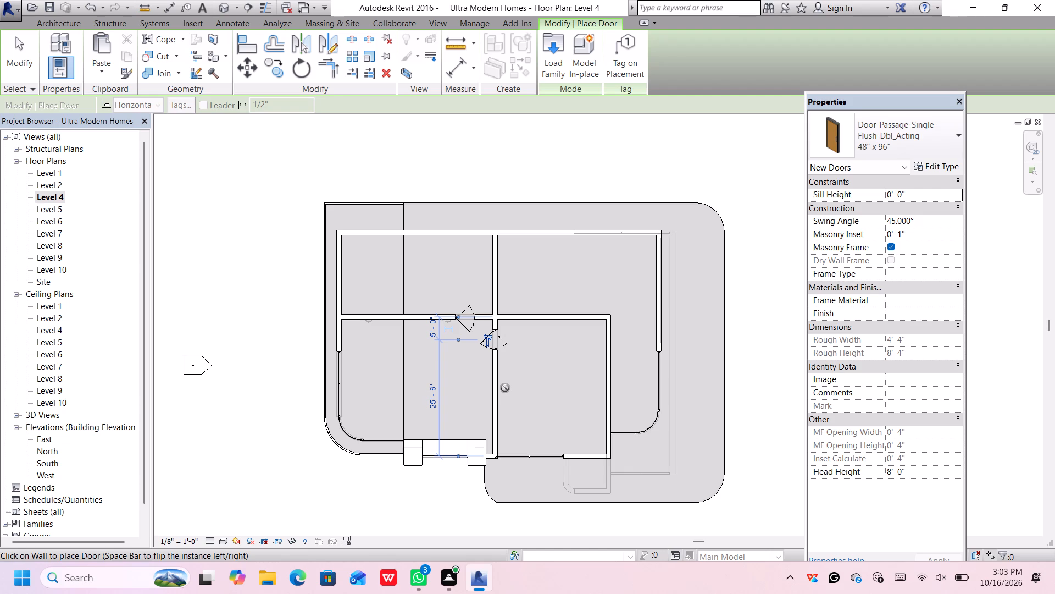
key(space)
key(Escape)
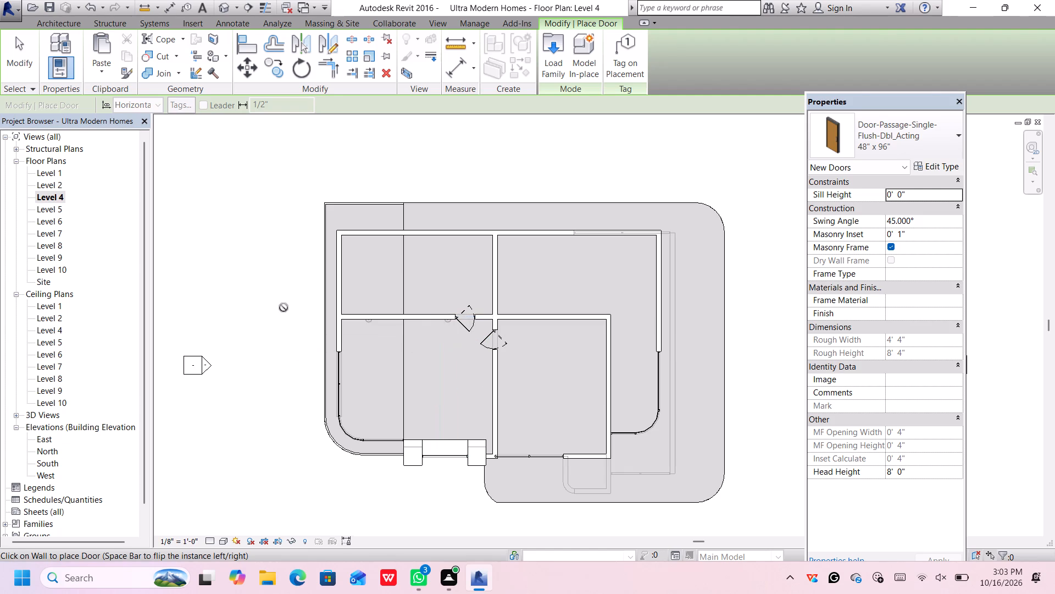
key(Escape)
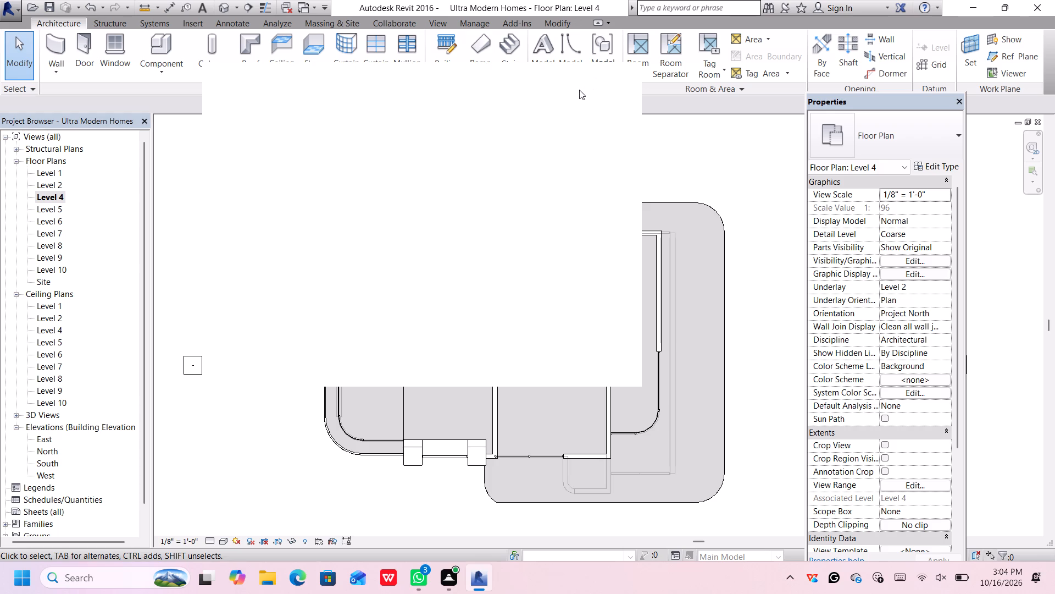
click(617, 82)
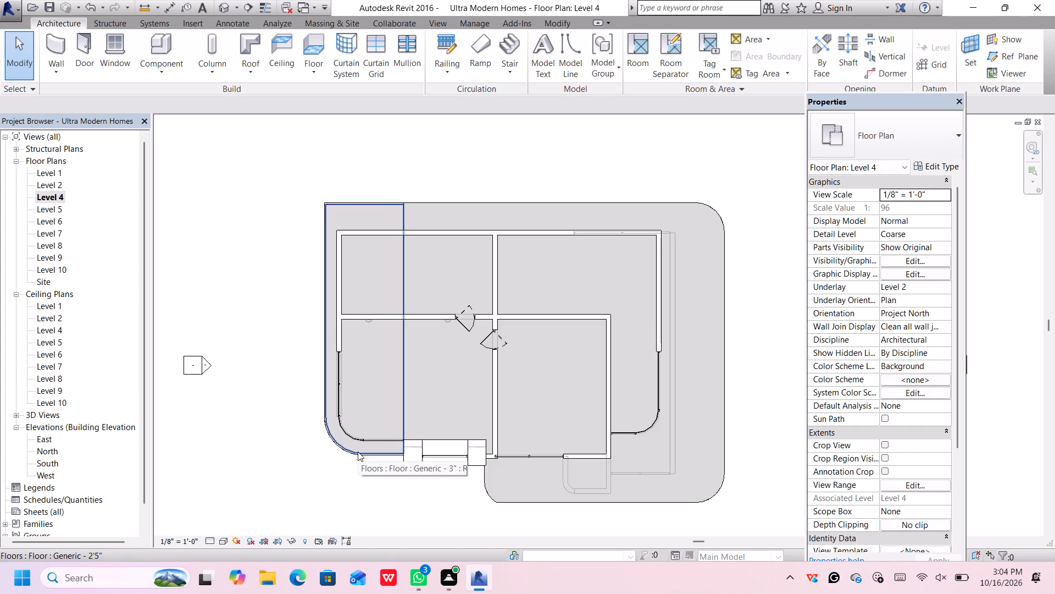
Set the Wall command's unconnected height to 3' for new Generic - 12" yellow walls.
scroll(360, 442, up, 3)
scroll(404, 446, down, 2)
middle_drag(403, 448, 385, 450)
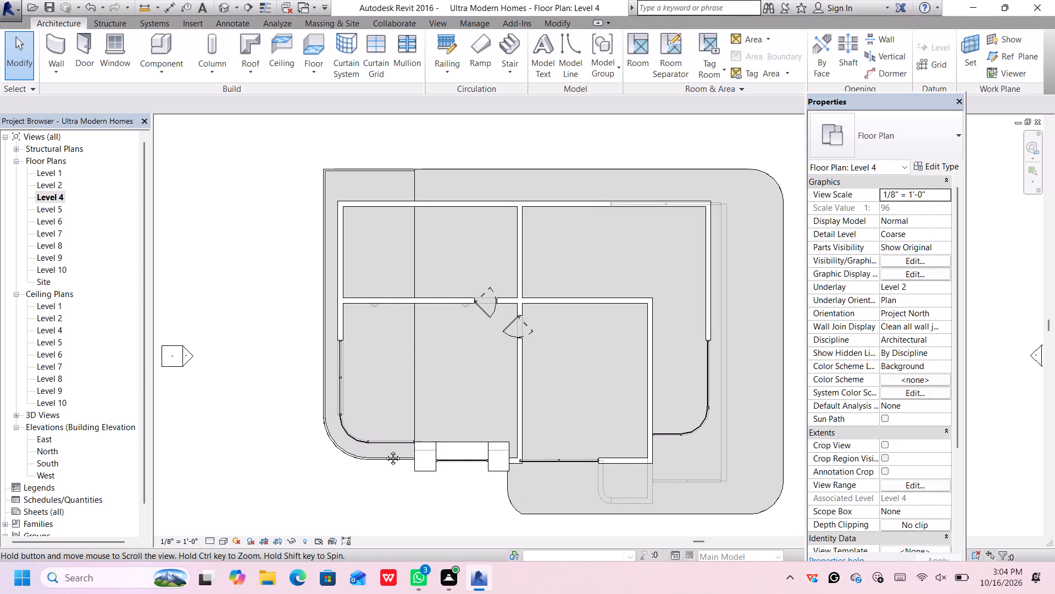
middle_drag(385, 450, 362, 450)
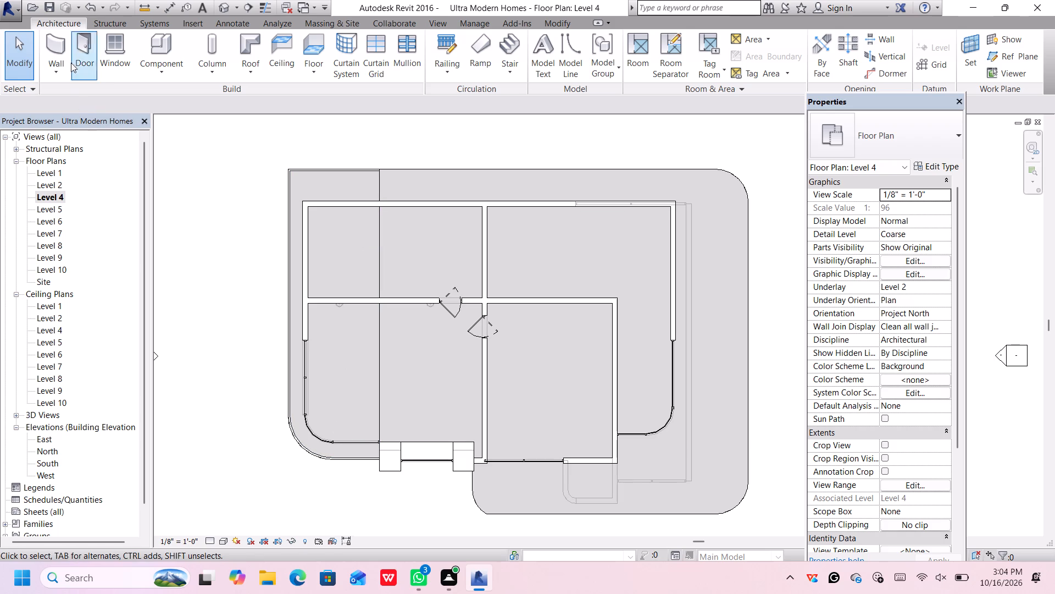
click(58, 50)
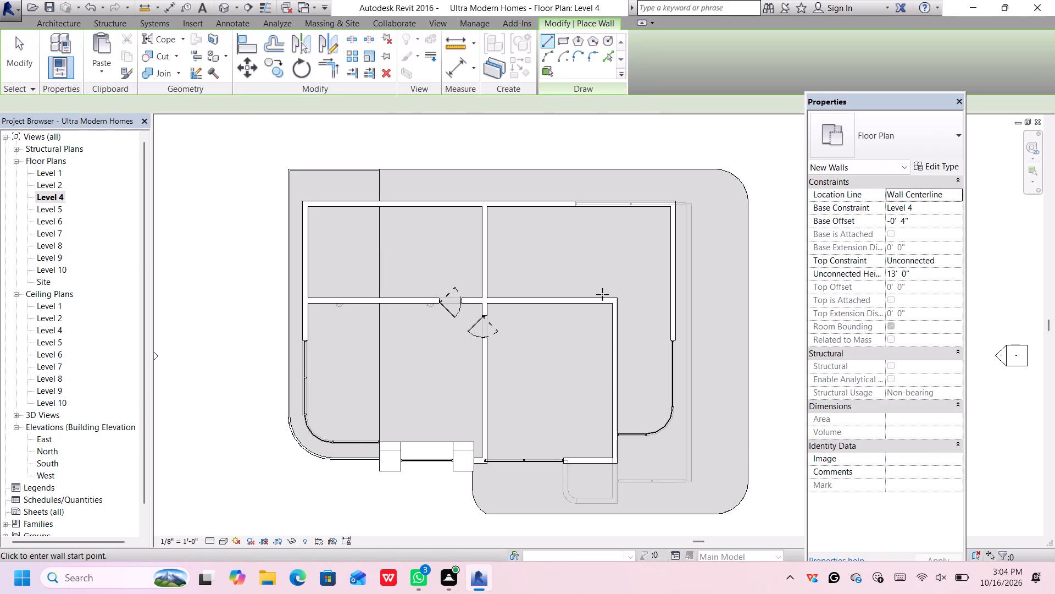
click(911, 271)
drag(913, 271, 879, 288)
key(BackSpace)
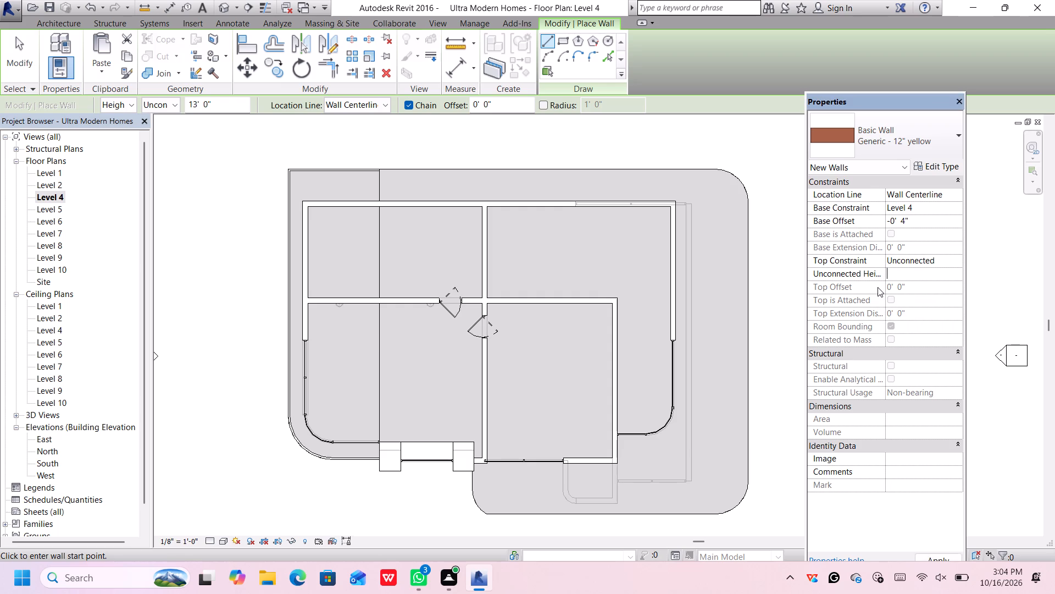
text(5')
key(Return)
drag(914, 269, 910, 274)
drag(910, 274, 883, 276)
drag(883, 276, 880, 280)
key(BackSpace)
key(3)
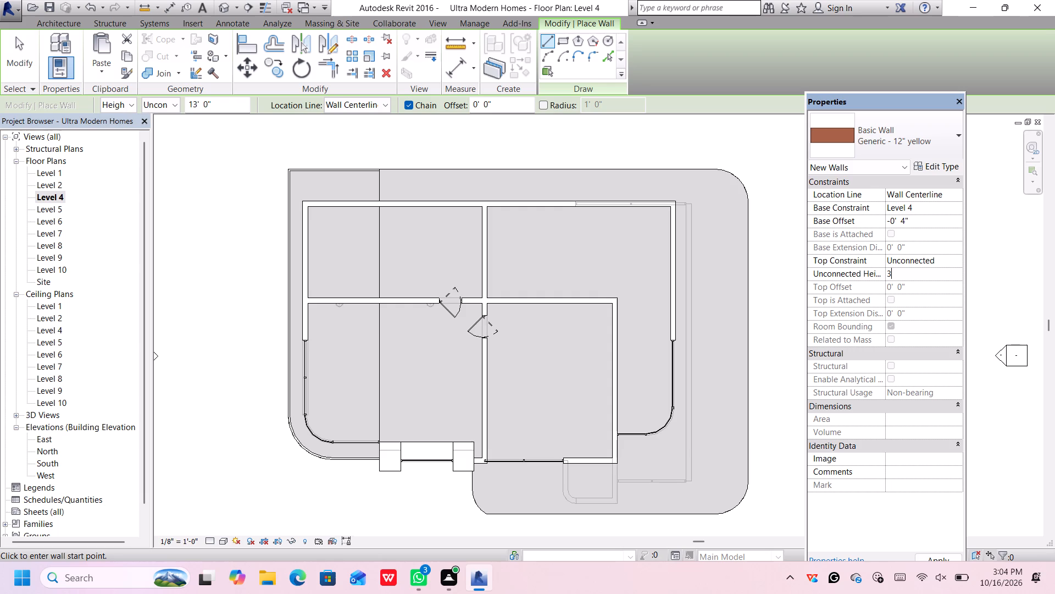
key(apostrophe)
key(Return)
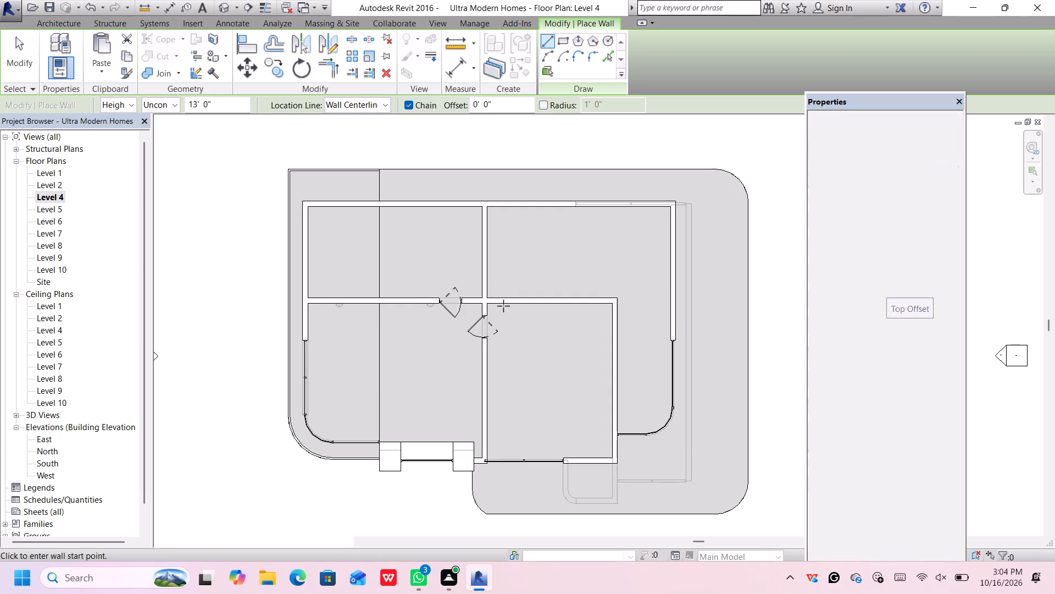
Draw a short low wall about 2'-11" long from the west wall's south end out to the floor's west edge.
scroll(292, 323, up, 1)
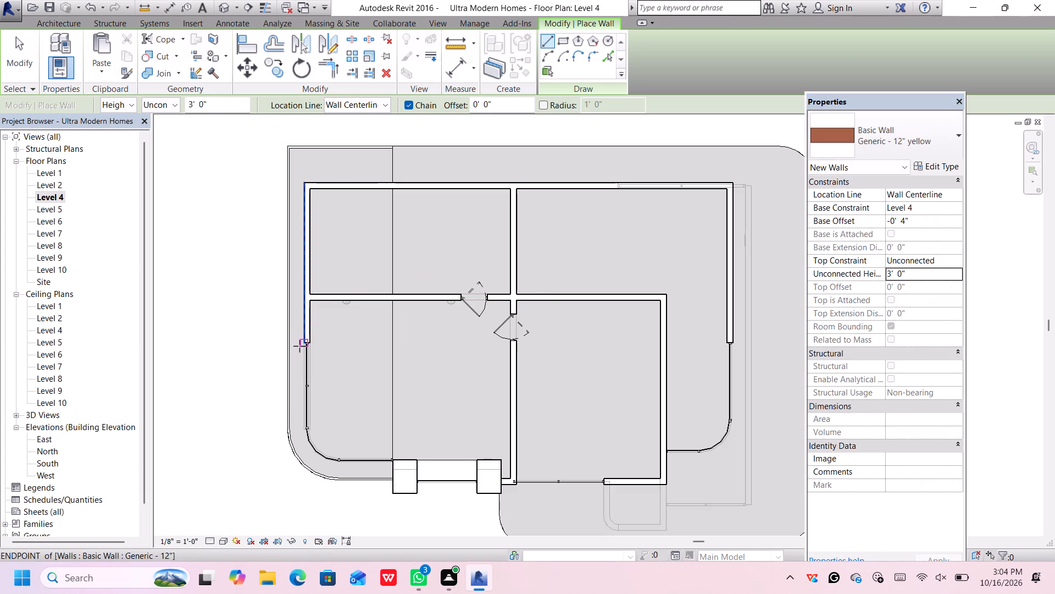
scroll(296, 346, up, 3)
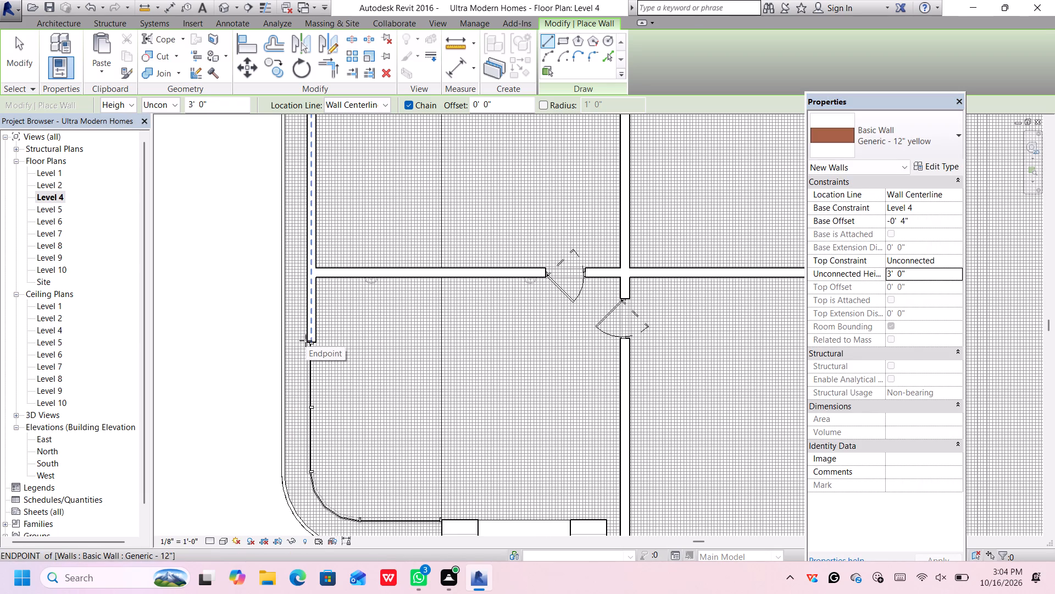
click(306, 340)
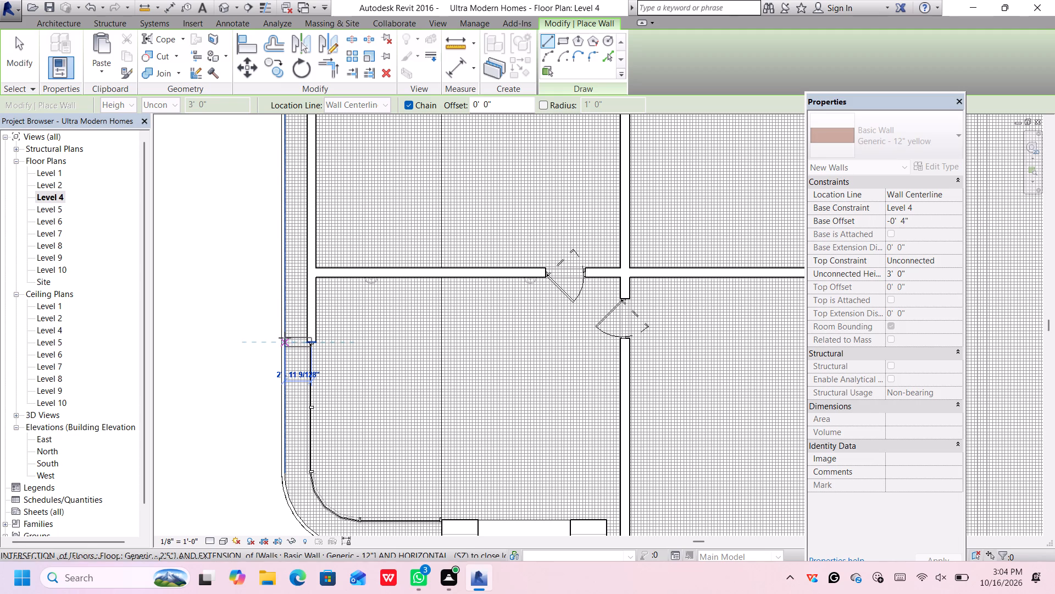
click(285, 338)
scroll(281, 413, down, 3)
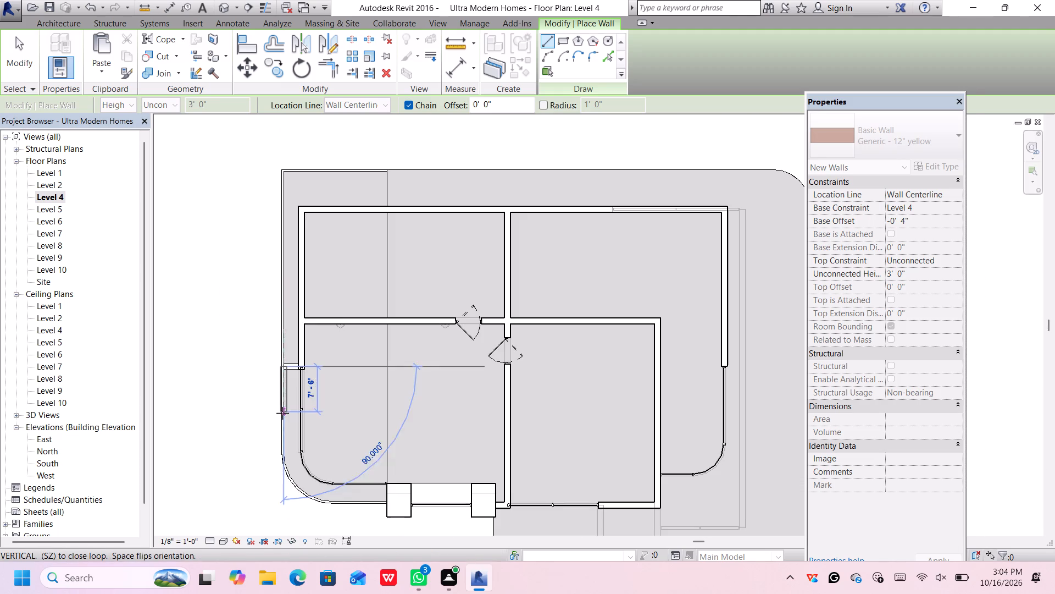
key(Escape)
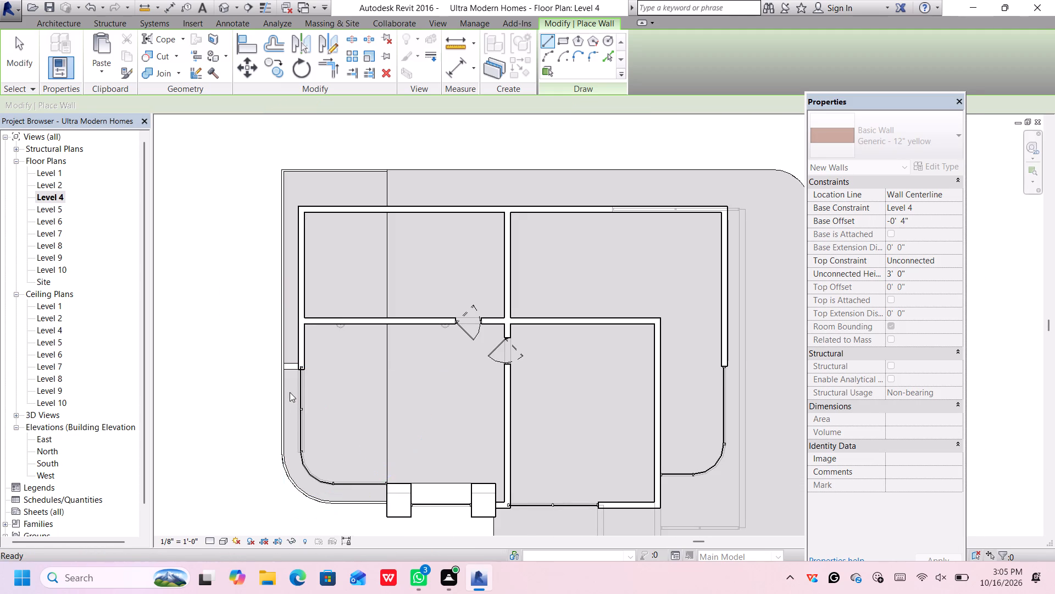
Draw a low wall 14'-6" long south along the floor's west edge, from the short wall's outer end to the curve's start.
scroll(288, 382, up, 8)
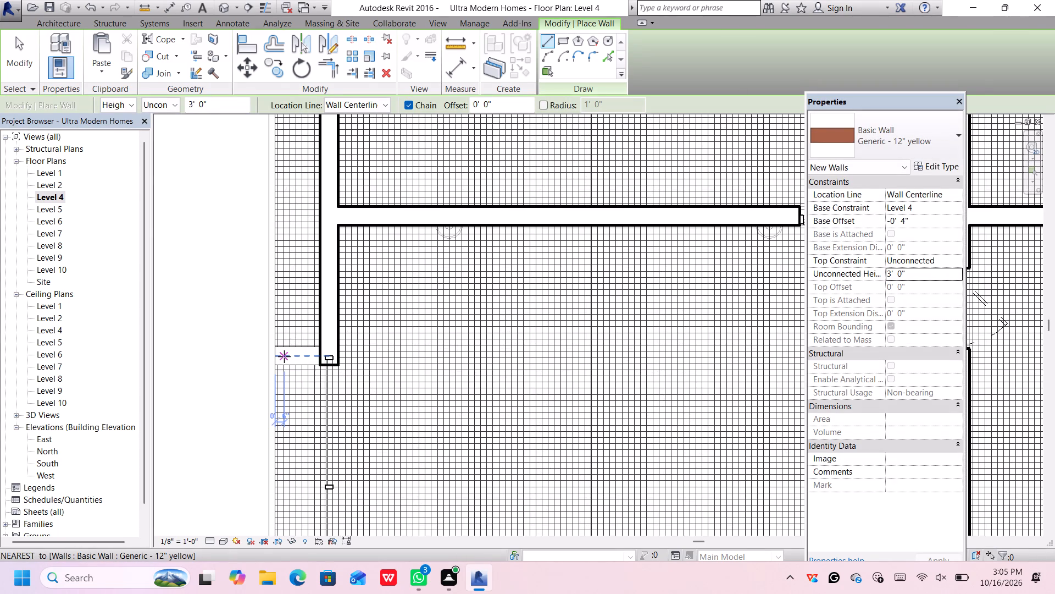
click(284, 356)
scroll(281, 402, down, 6)
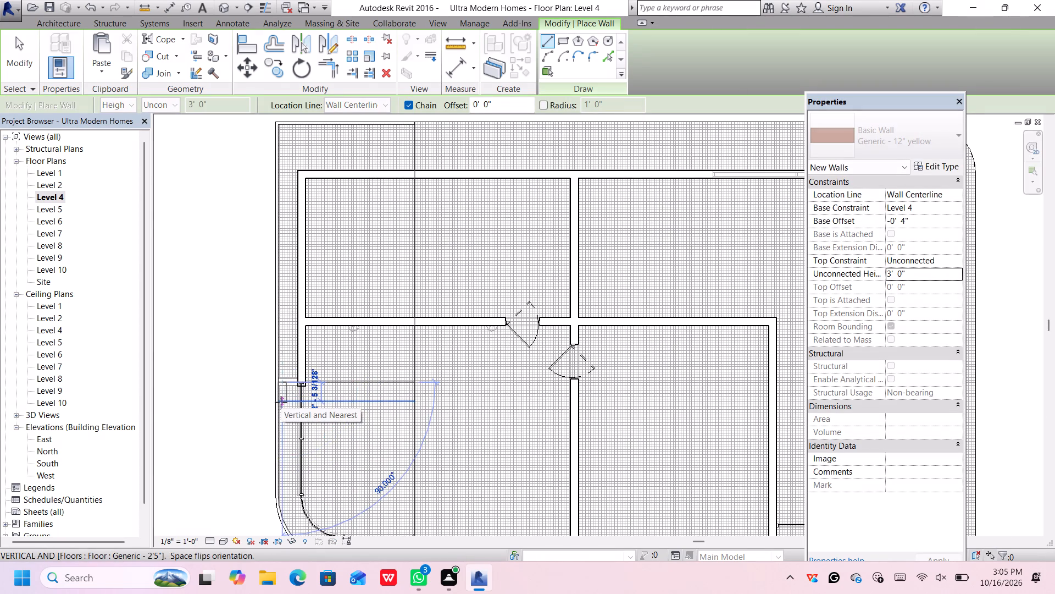
scroll(281, 402, down, 4)
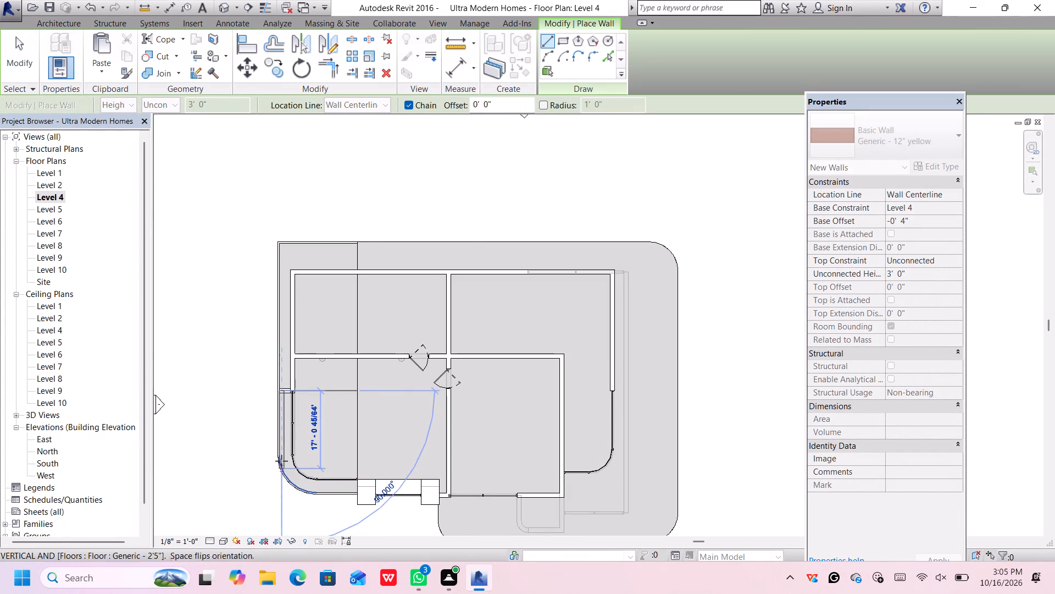
scroll(282, 458, up, 3)
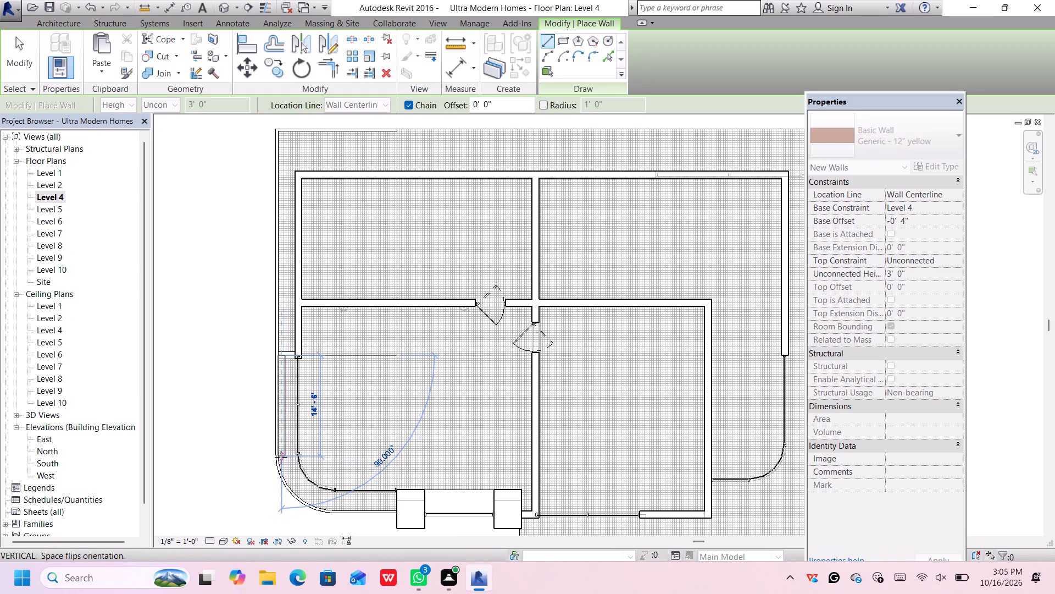
scroll(281, 457, up, 1)
click(281, 457)
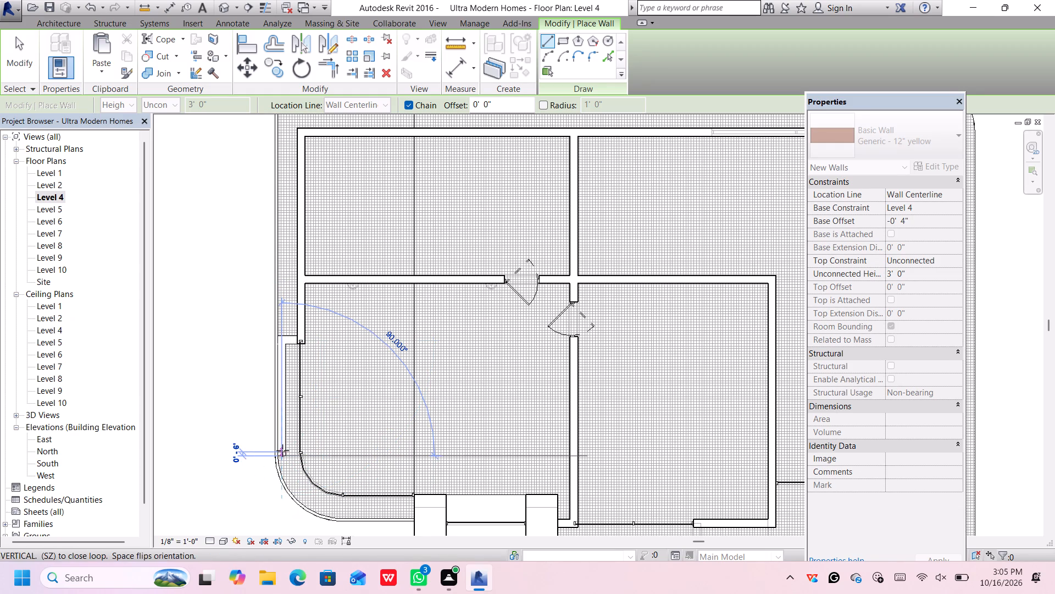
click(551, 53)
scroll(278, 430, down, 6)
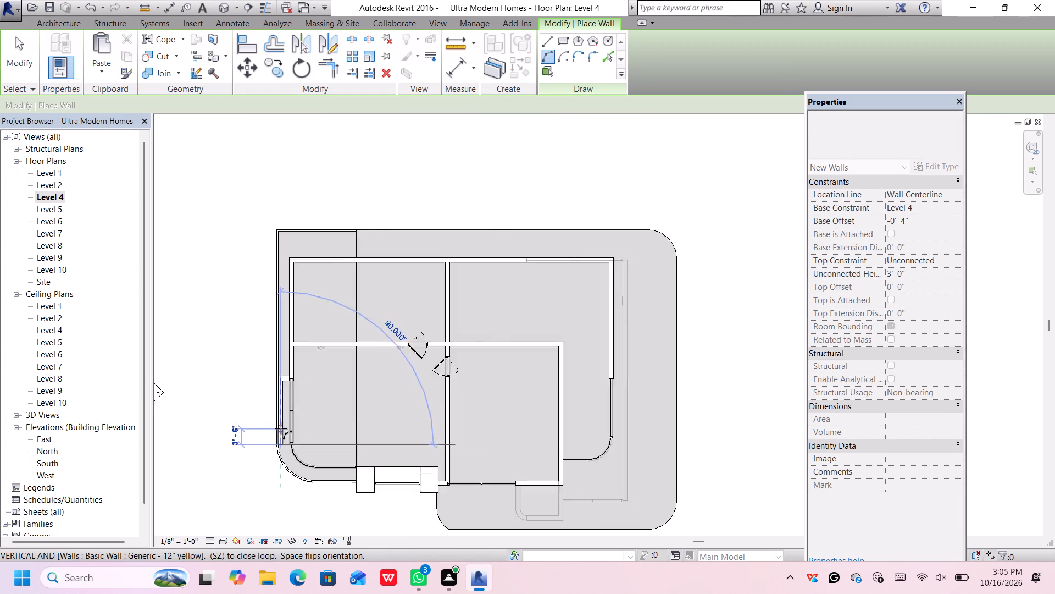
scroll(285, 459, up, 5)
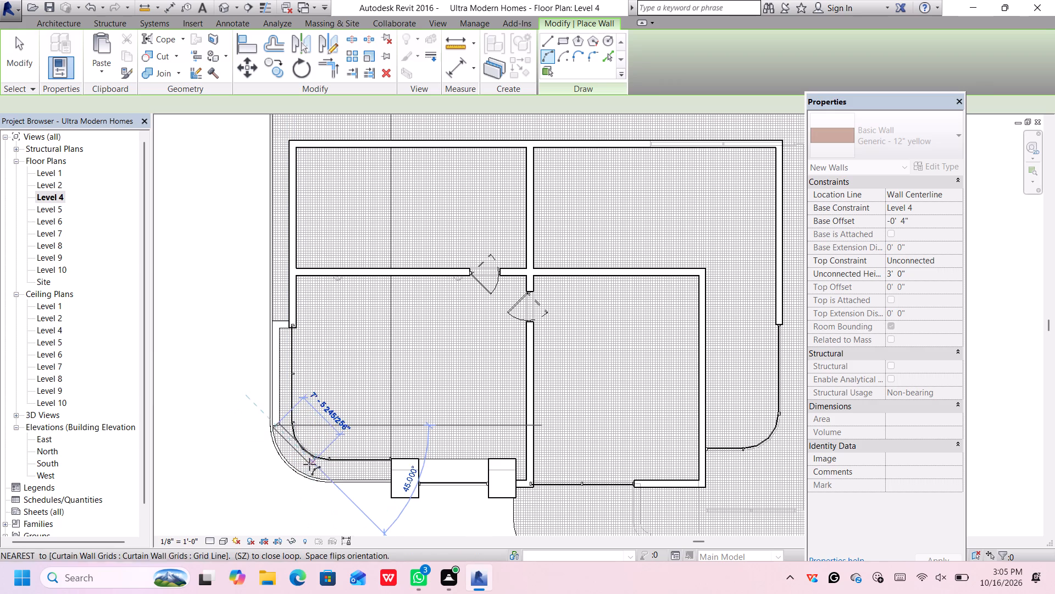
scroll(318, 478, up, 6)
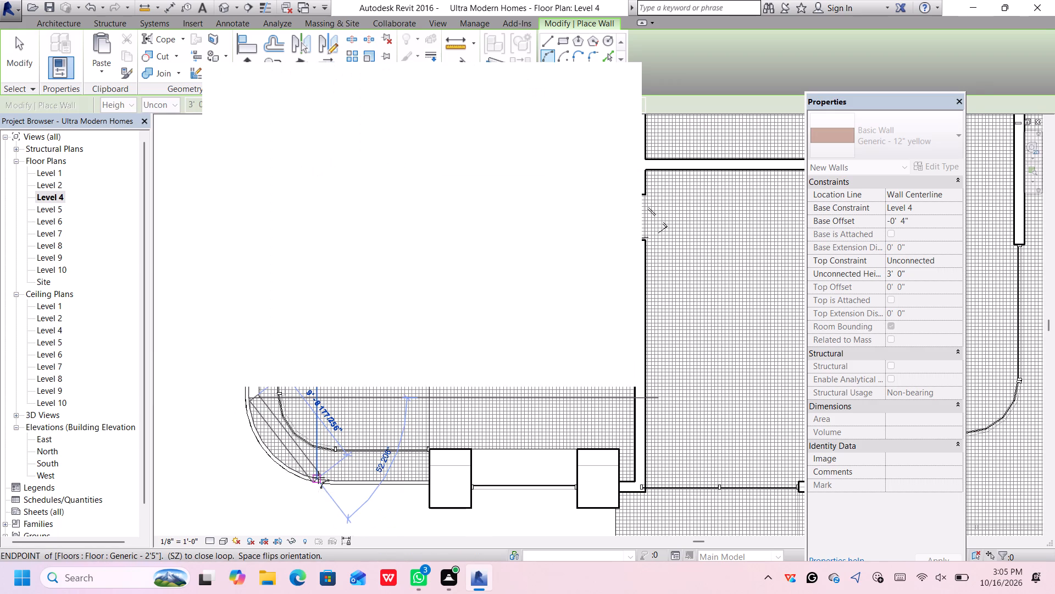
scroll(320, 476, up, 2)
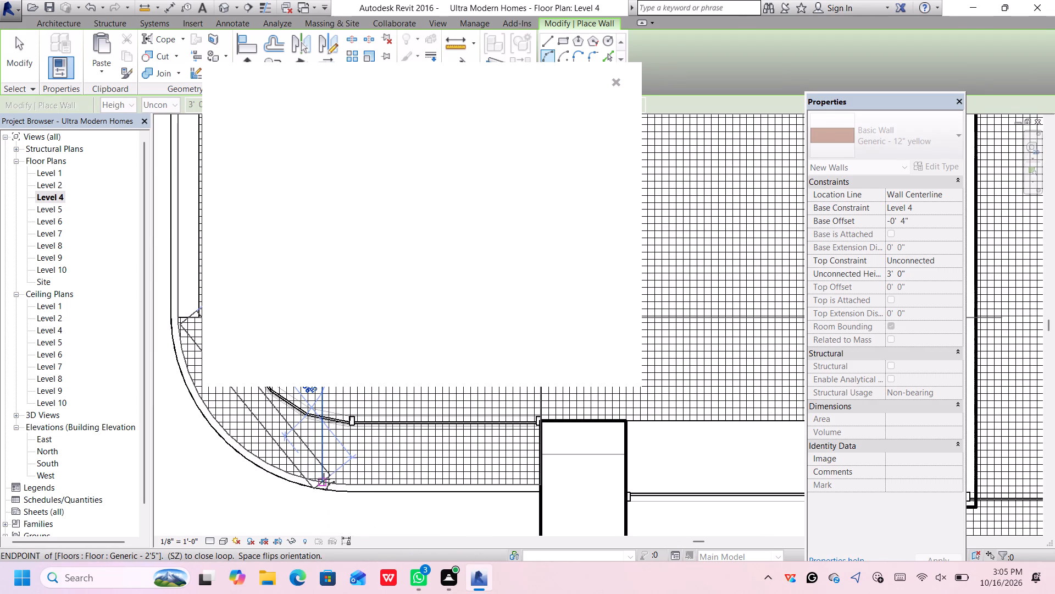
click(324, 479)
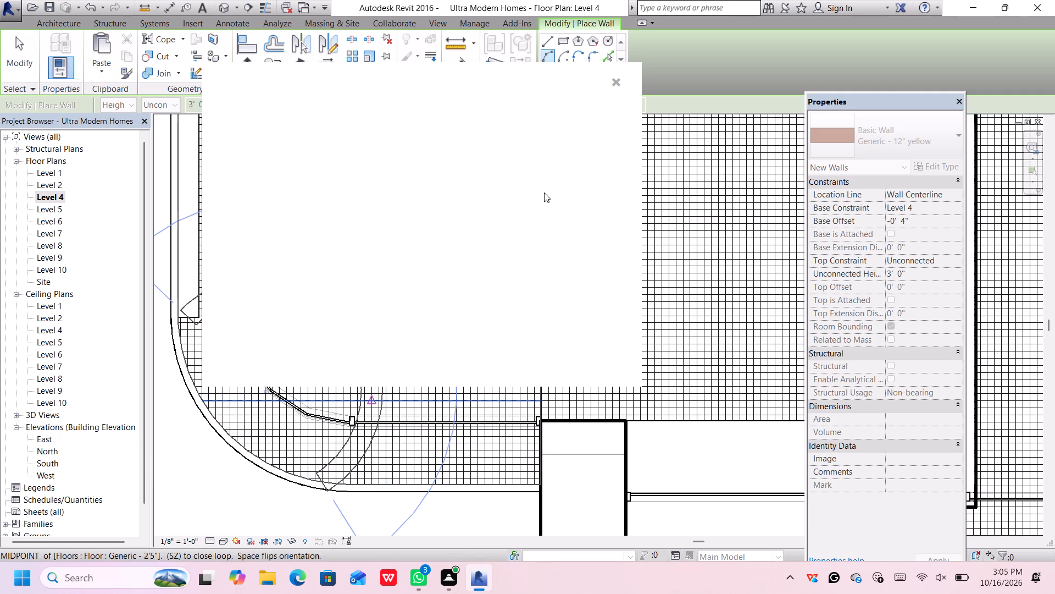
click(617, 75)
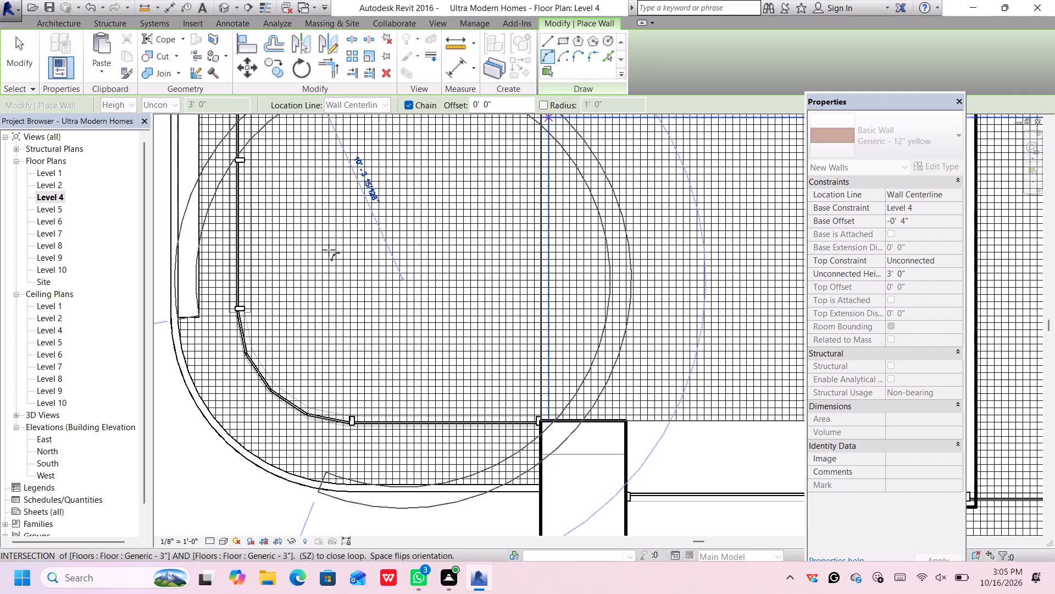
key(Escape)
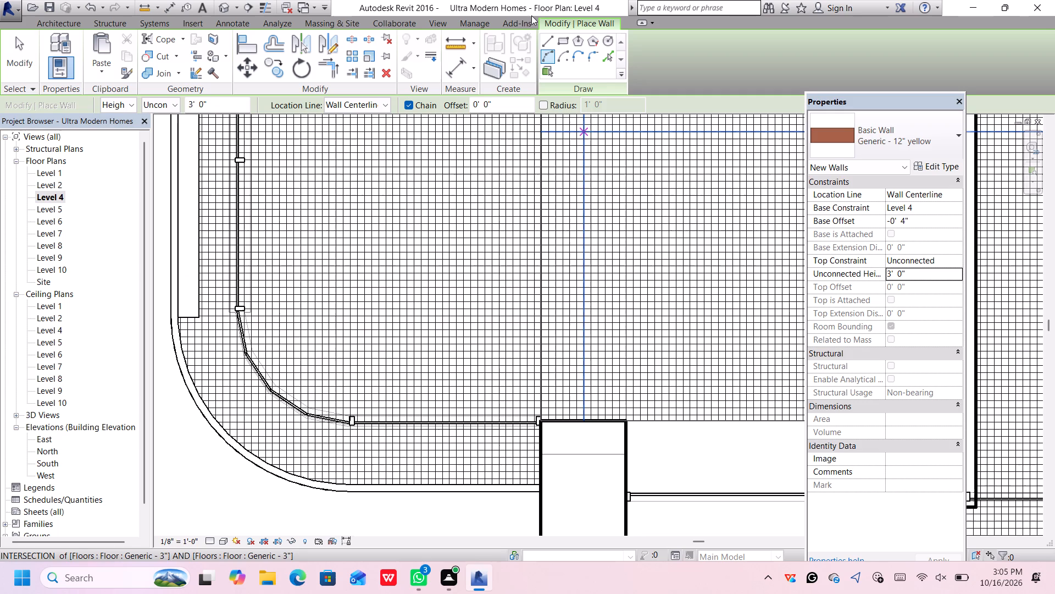
Draw a straight low wall about 10'-0" long along the floor's south edge, from the western column west to the curve's start.
click(544, 37)
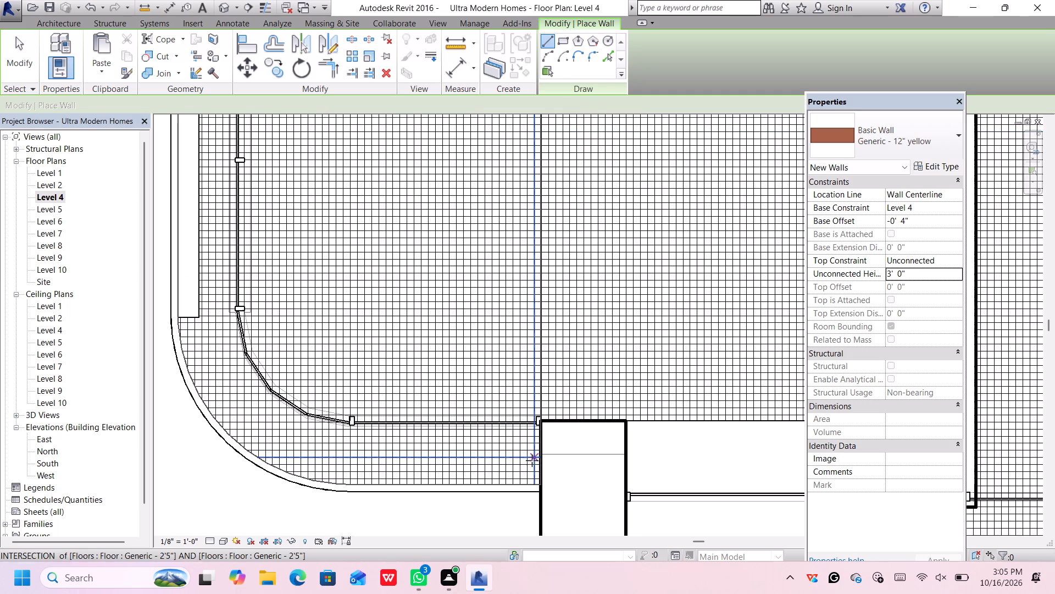
scroll(537, 469, up, 1)
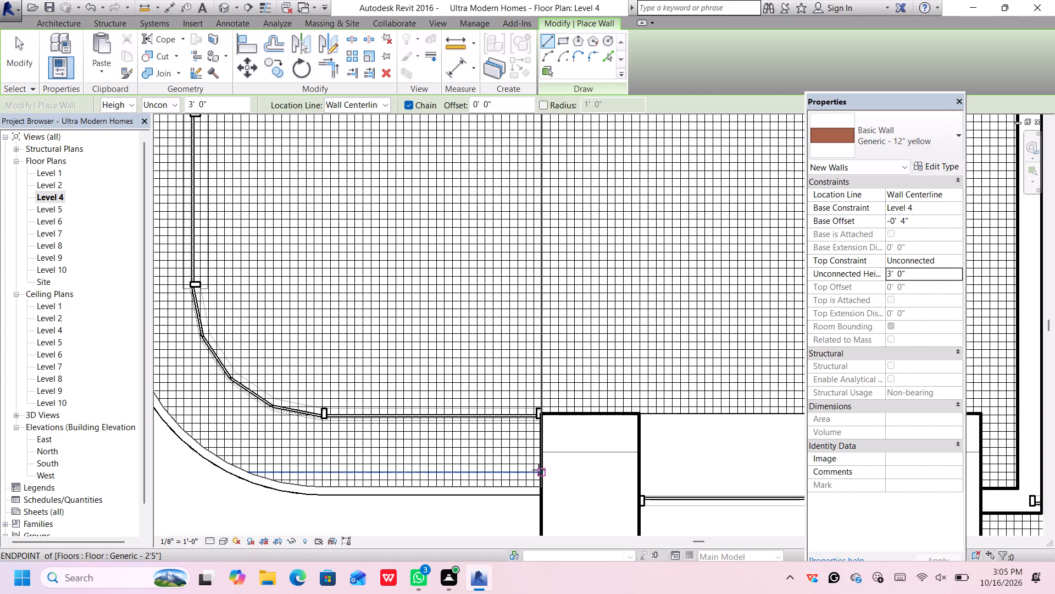
click(540, 470)
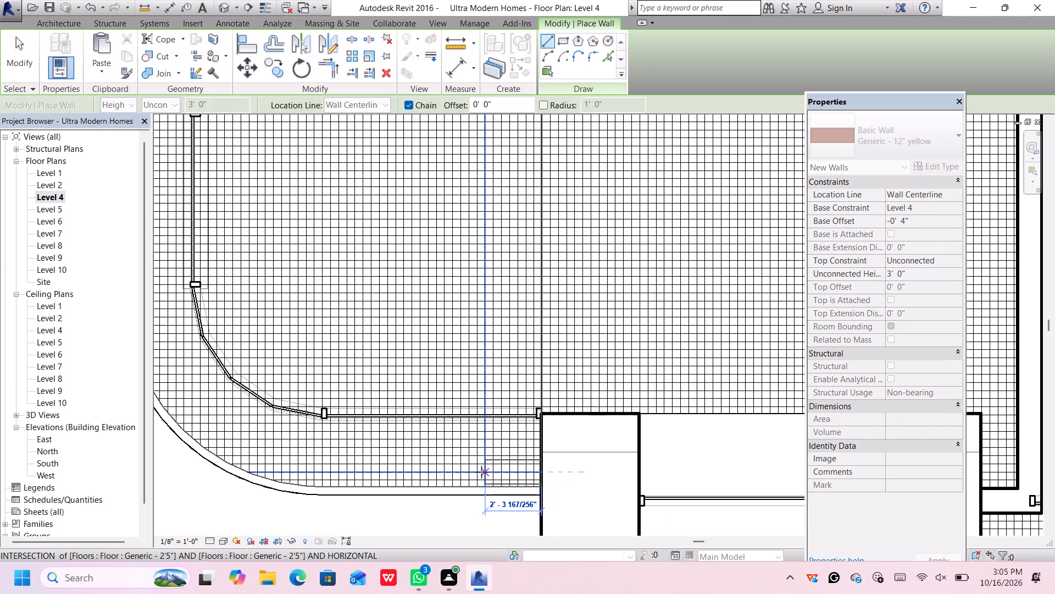
scroll(481, 472, down, 3)
key(Escape)
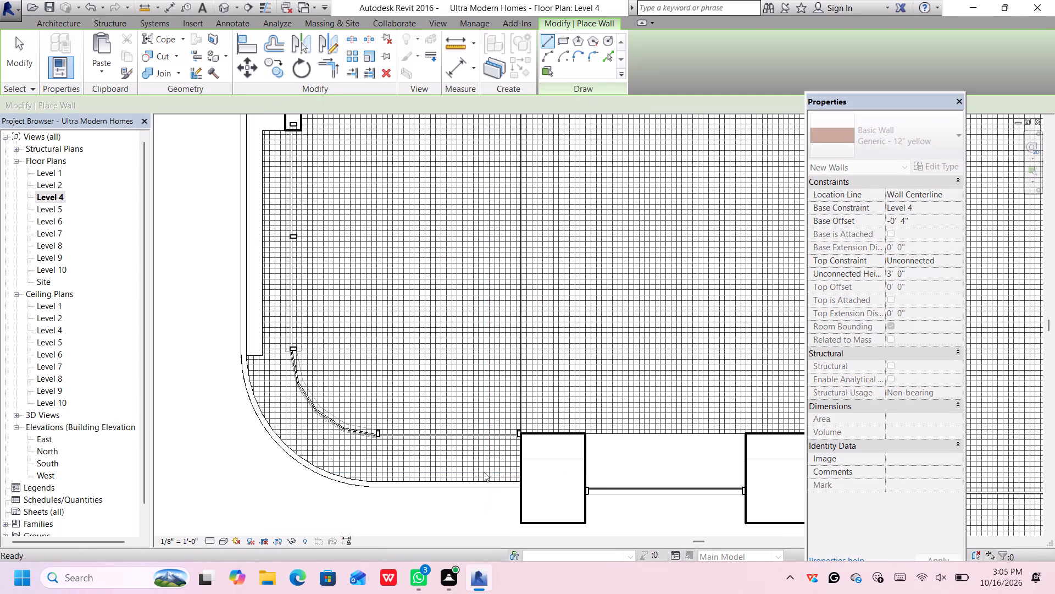
scroll(521, 472, up, 1)
click(521, 472)
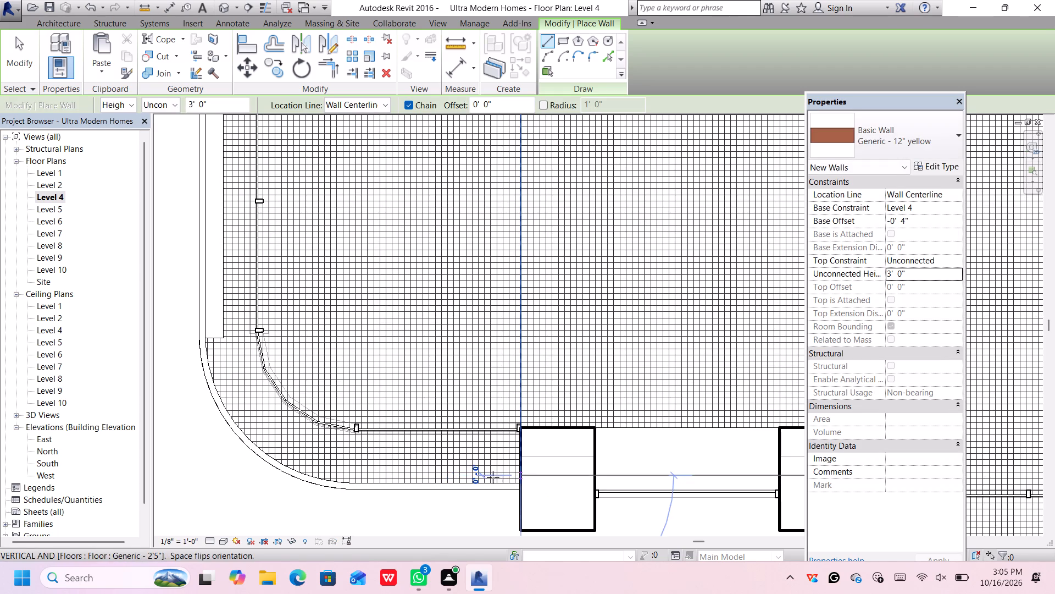
click(340, 468)
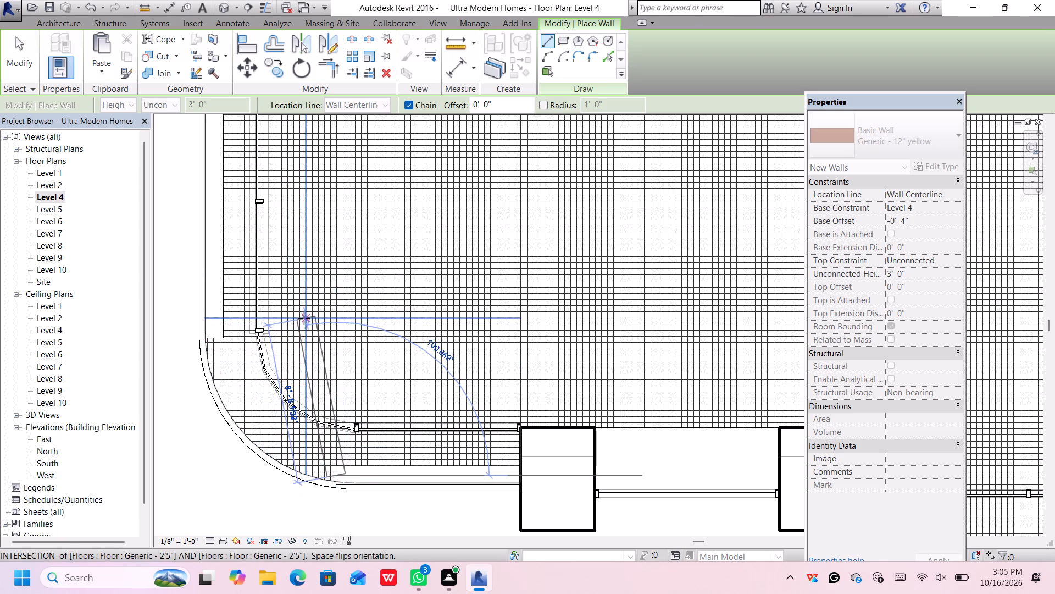
Join the south and west low walls with a tangent start-end-radius arc wall of about 7'-6" radius around the southwest corner.
click(545, 54)
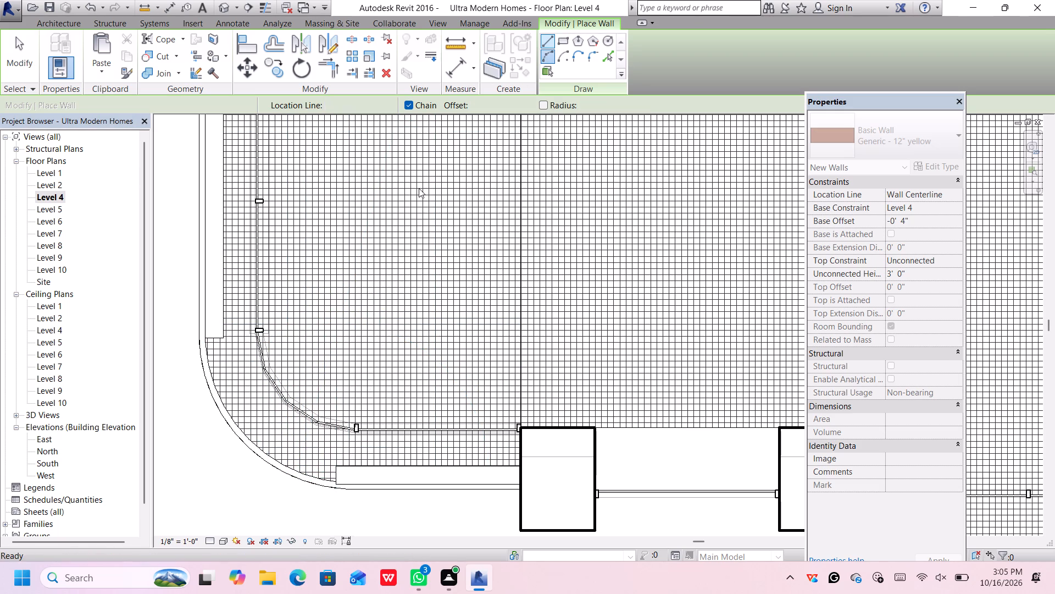
click(212, 335)
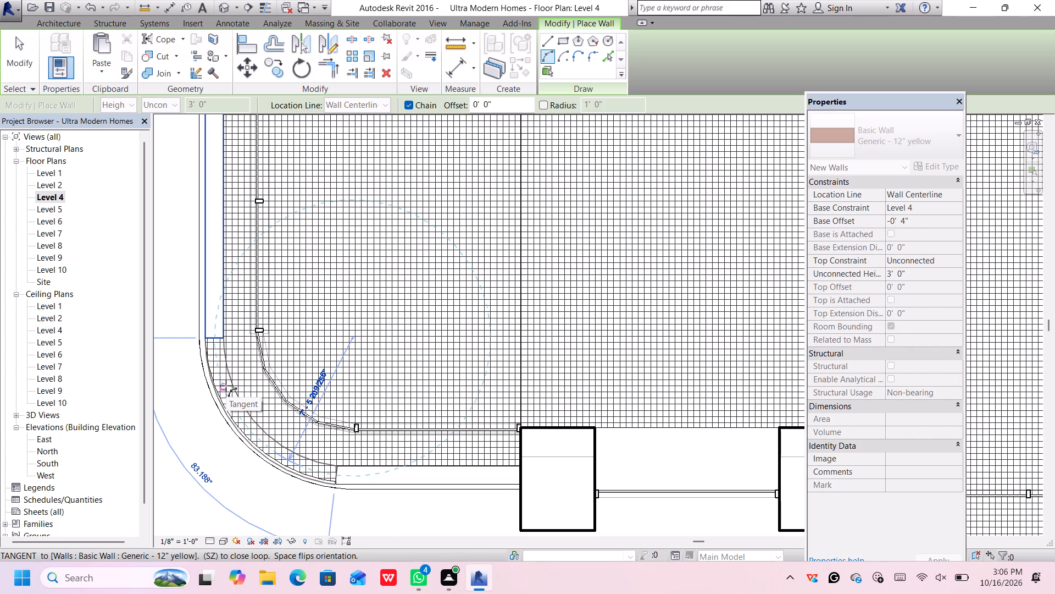
click(226, 386)
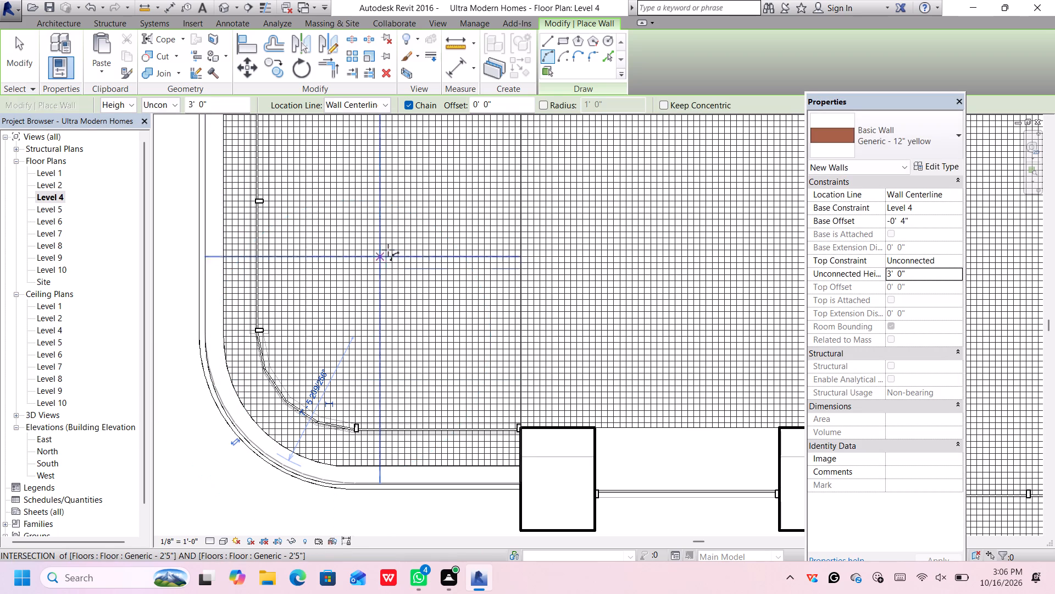
key(Escape)
key(Escape)
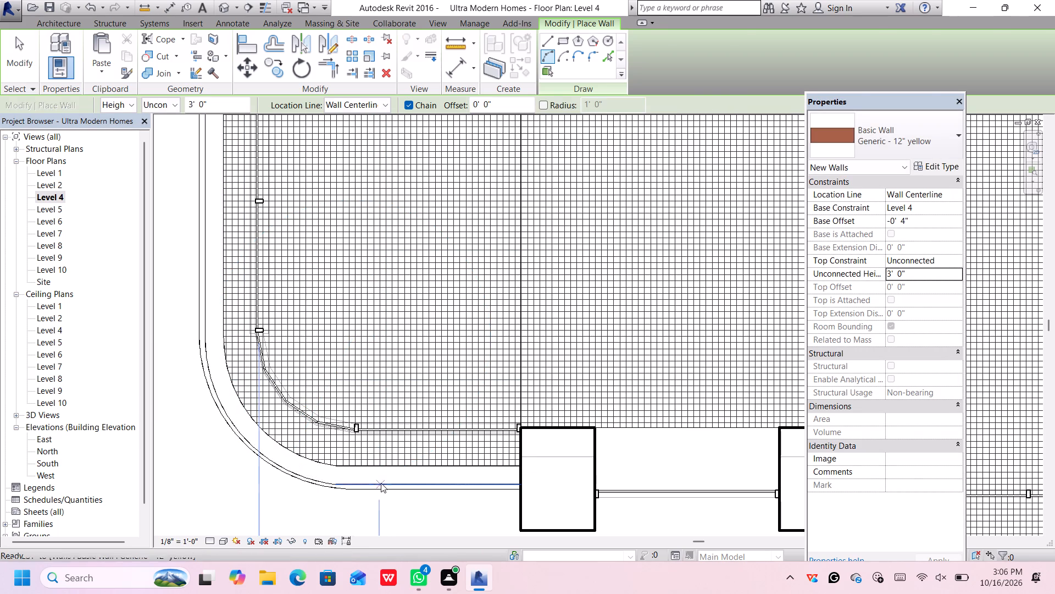
Examine the low edge walls around the southwest corner in plan and in the 3D view, dismissing the interrupting notification.
scroll(381, 482, up, 6)
scroll(381, 482, down, 3)
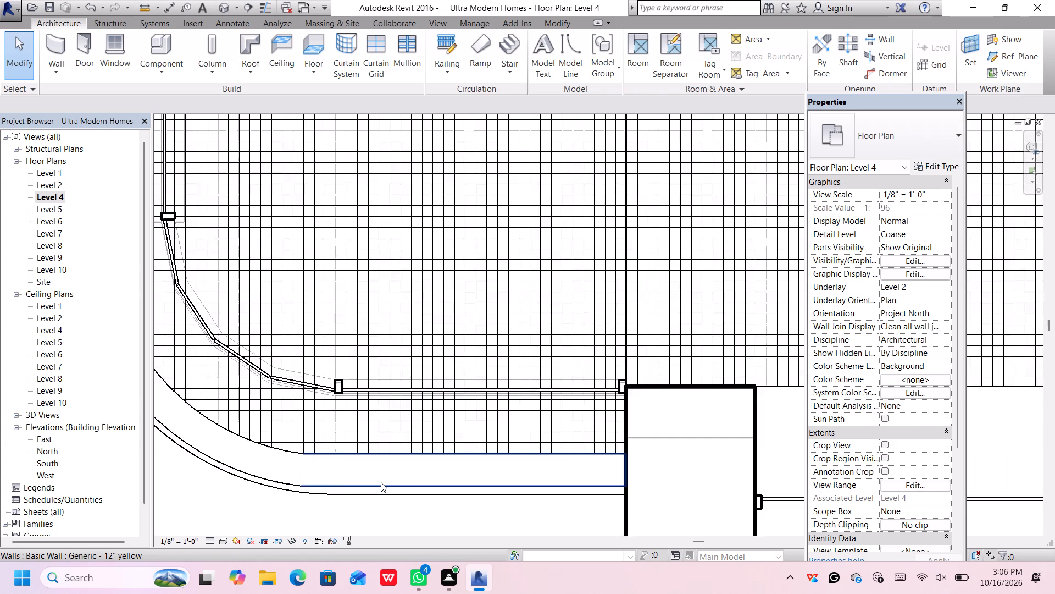
scroll(381, 482, down, 3)
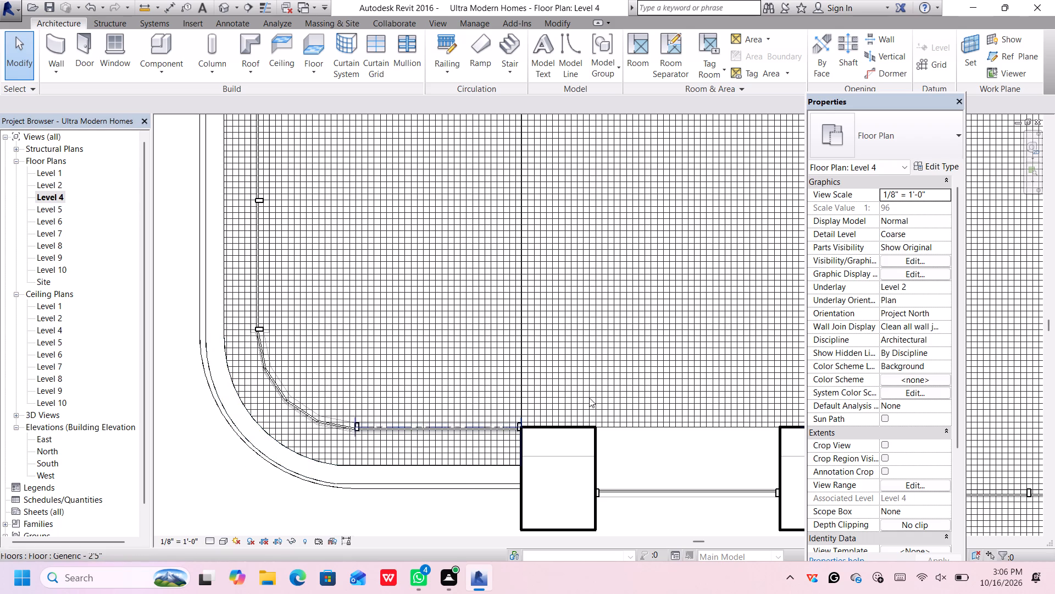
scroll(422, 278, down, 3)
middle_drag(421, 261, 412, 282)
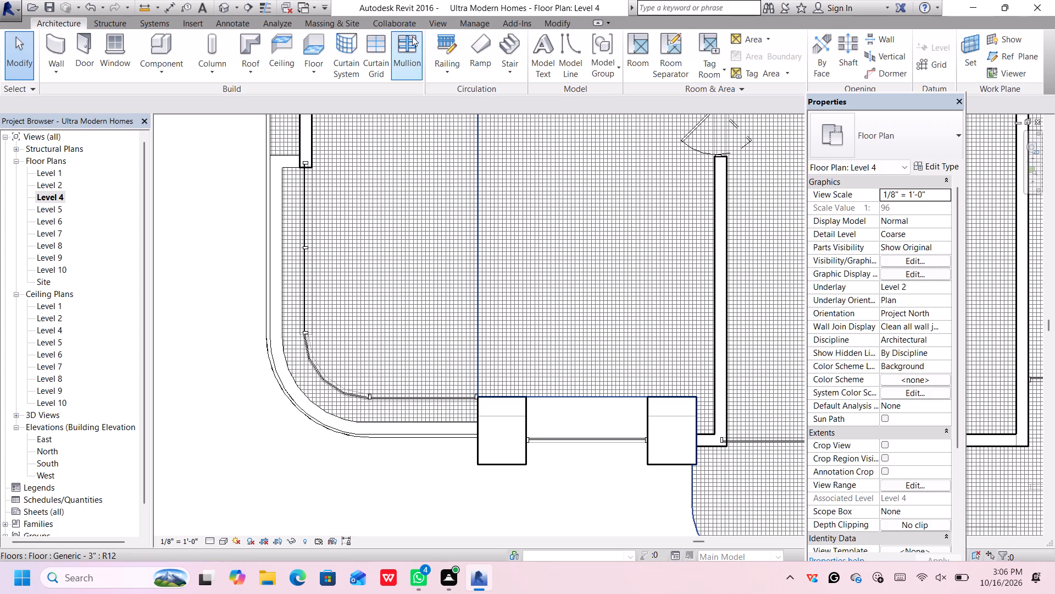
click(227, 1)
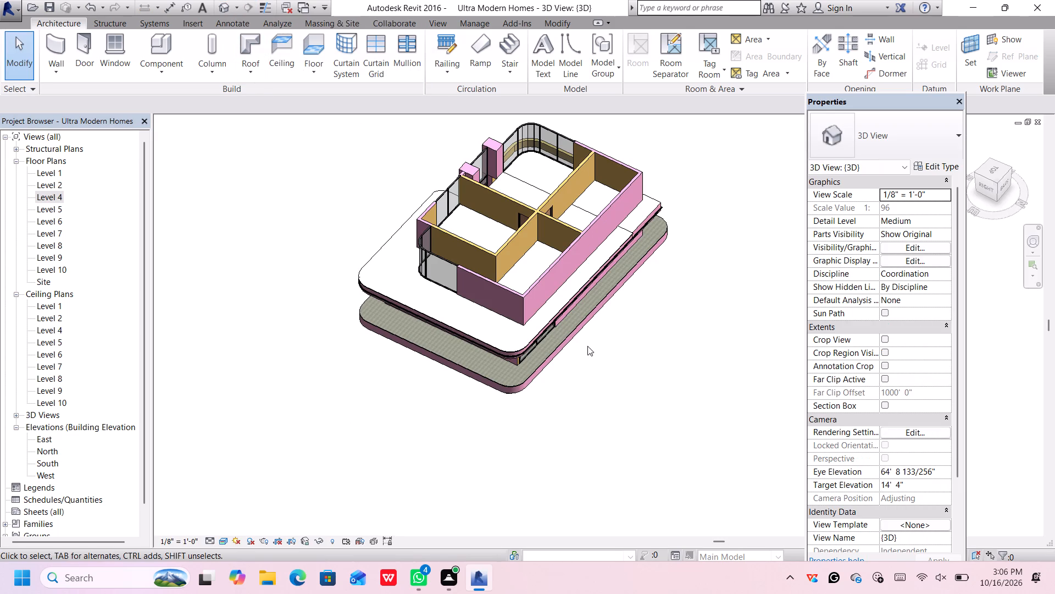
click(976, 174)
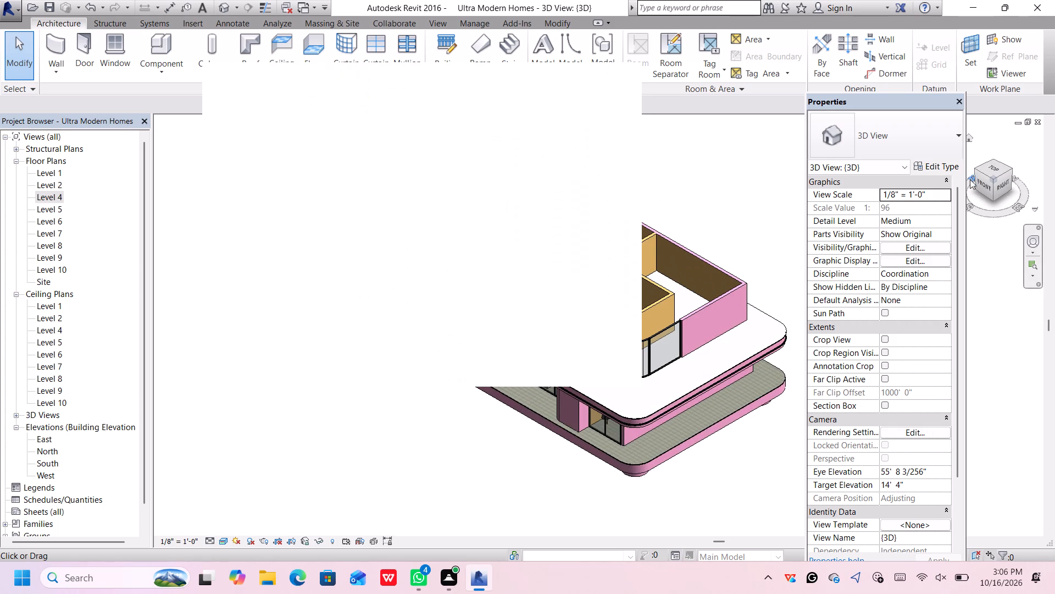
click(620, 81)
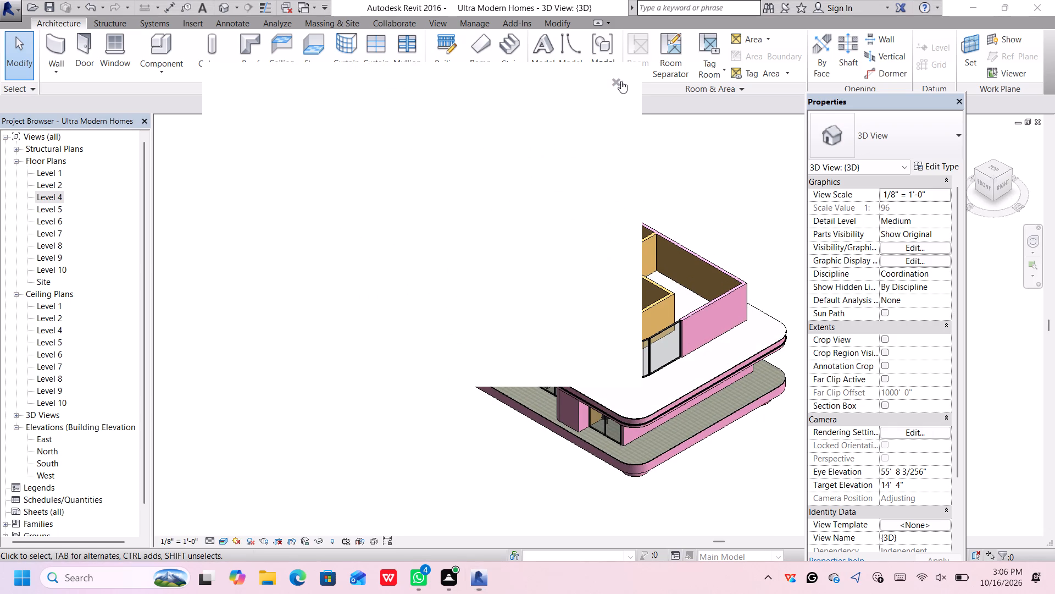
scroll(446, 296, up, 4)
scroll(479, 296, down, 1)
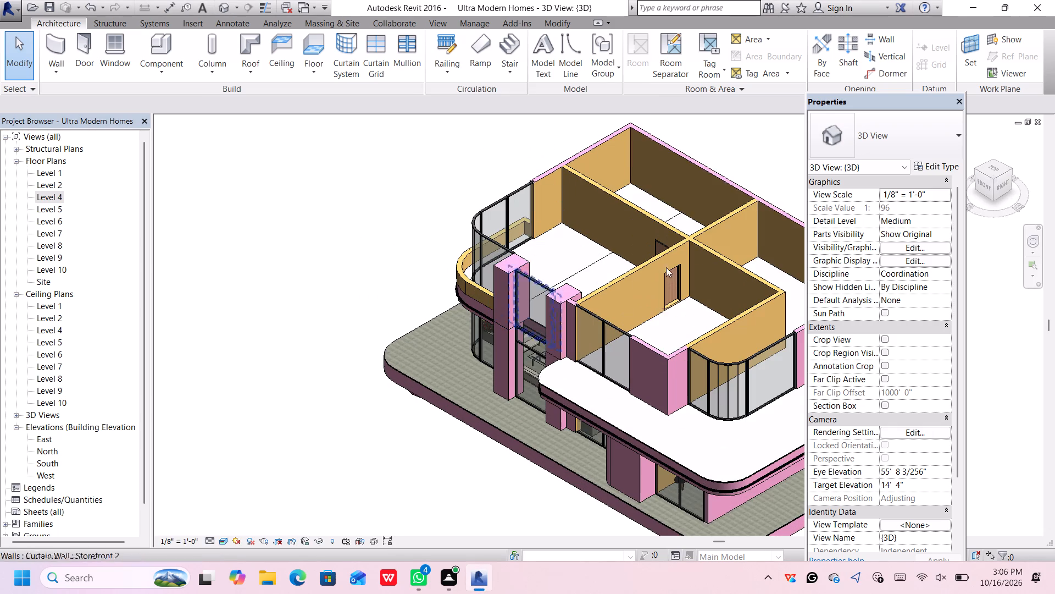
click(976, 168)
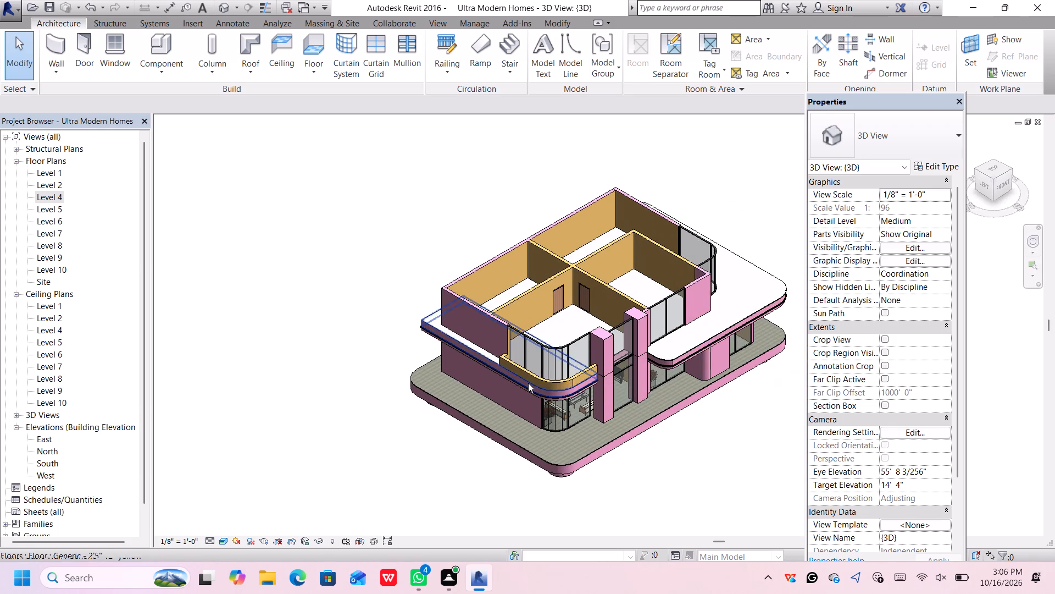
scroll(539, 380, up, 6)
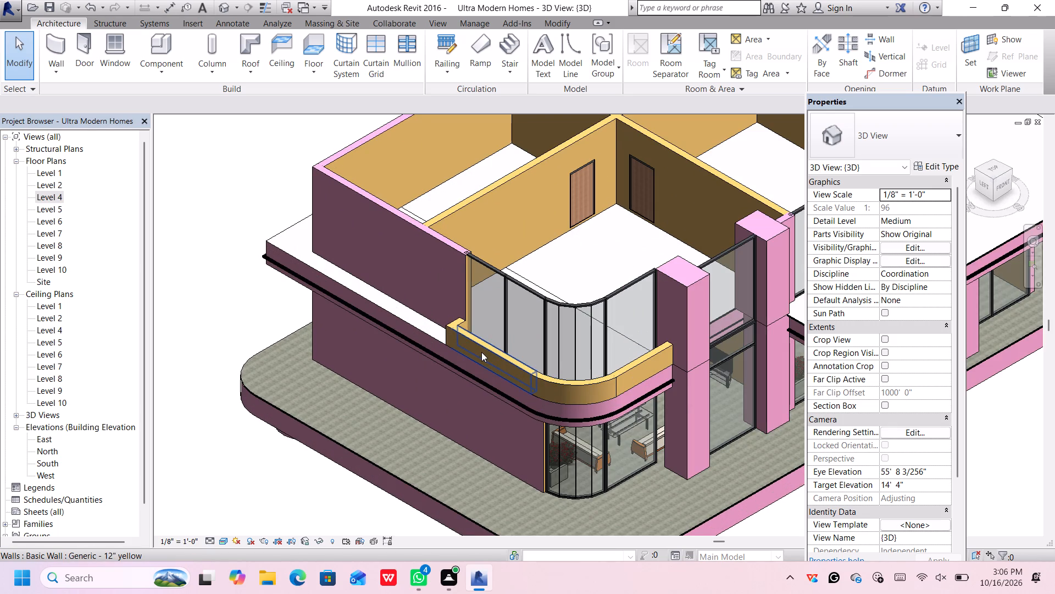
scroll(481, 352, up, 2)
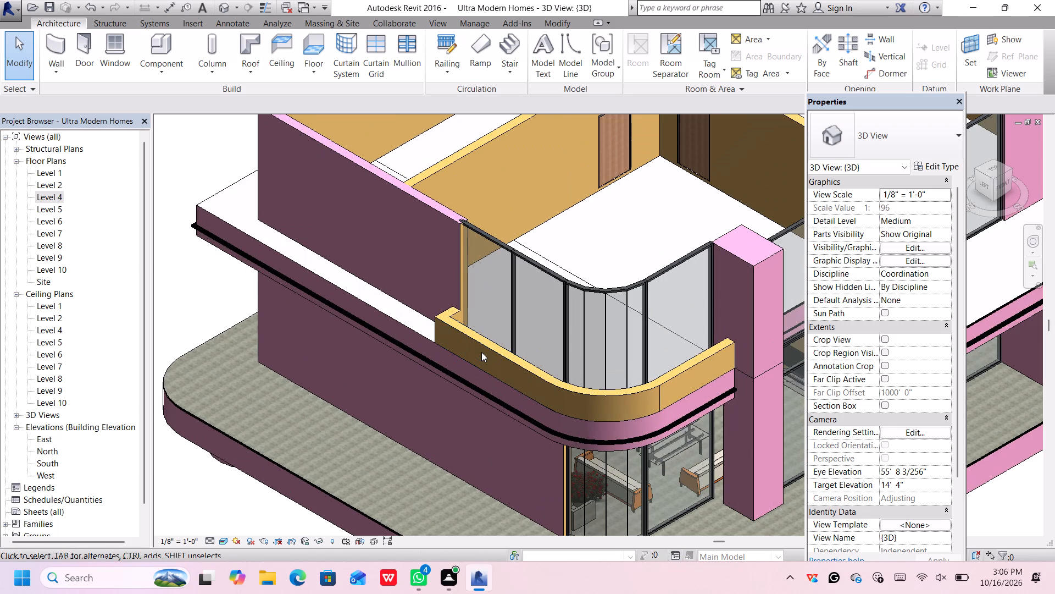
Change the four low edge walls around the southwest corner, including the short return and the arc, to type Generic - 12".
click(479, 353)
click(486, 345)
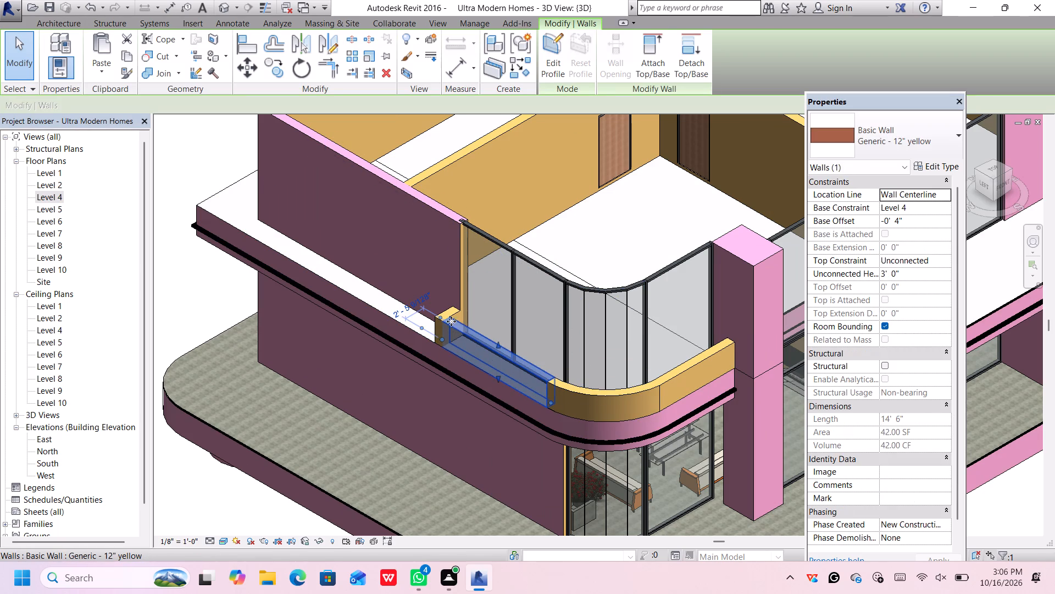
scroll(447, 311, up, 5)
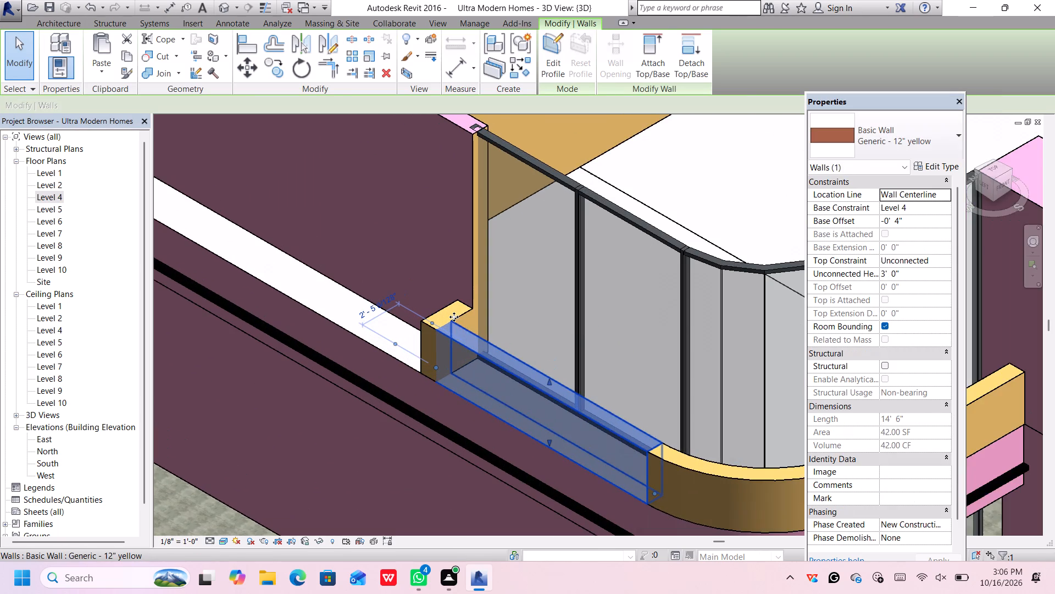
ctrl+click(458, 315)
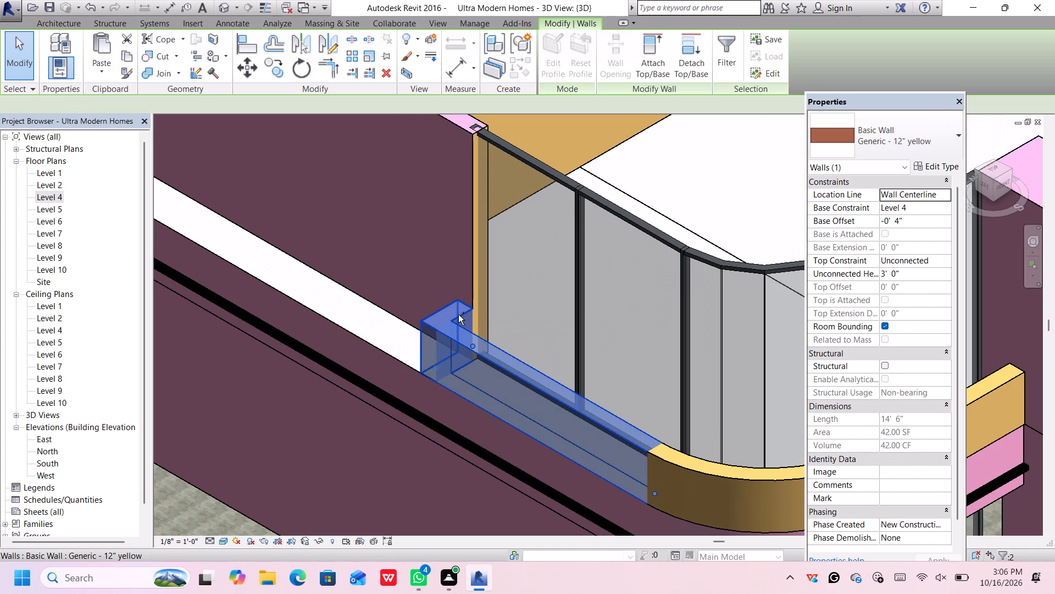
scroll(675, 460, down, 5)
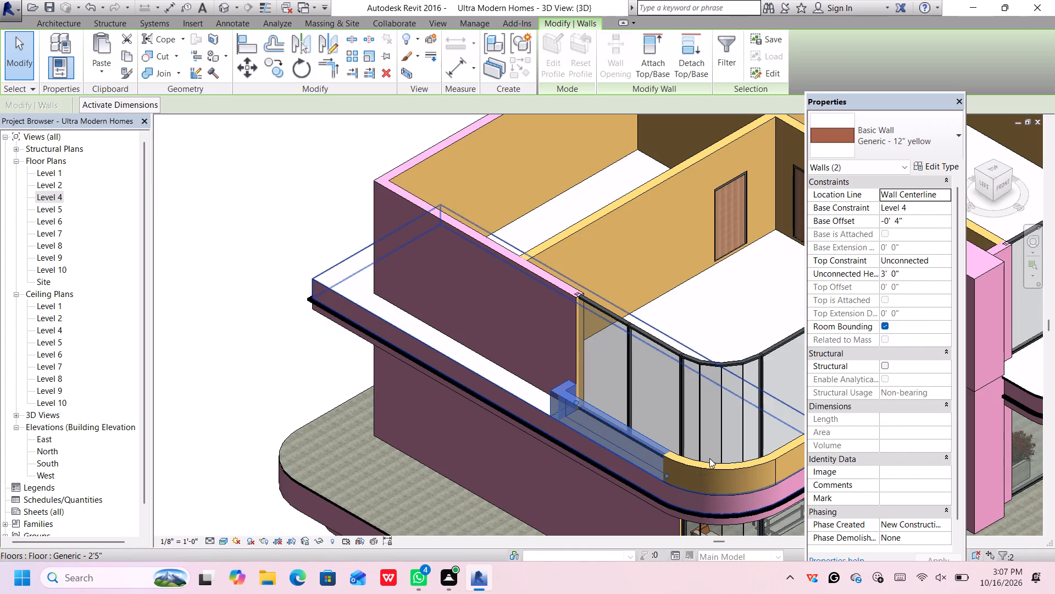
middle_drag(723, 465, 619, 431)
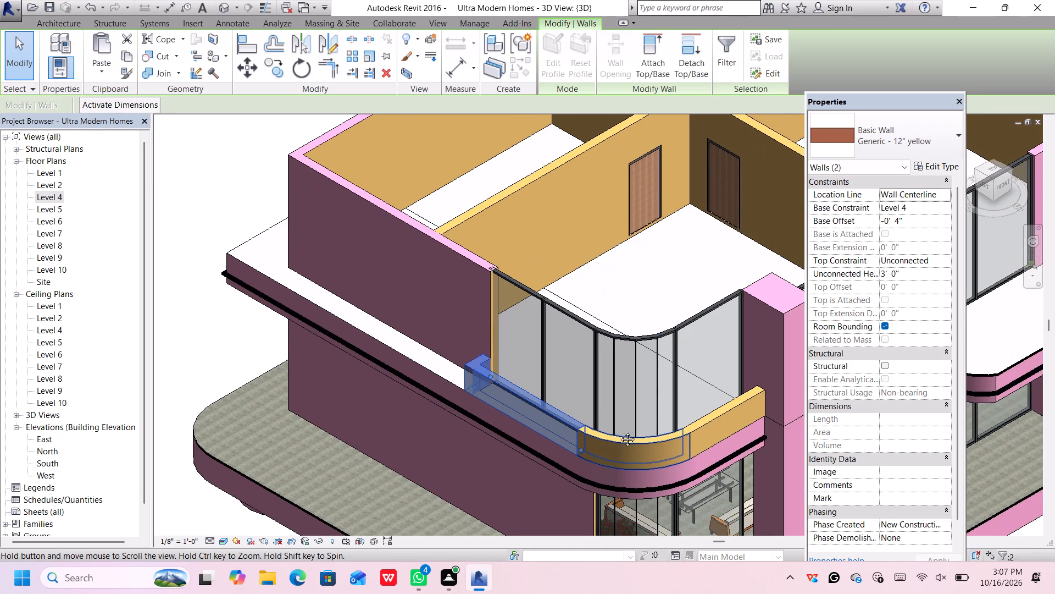
middle_drag(619, 431, 560, 413)
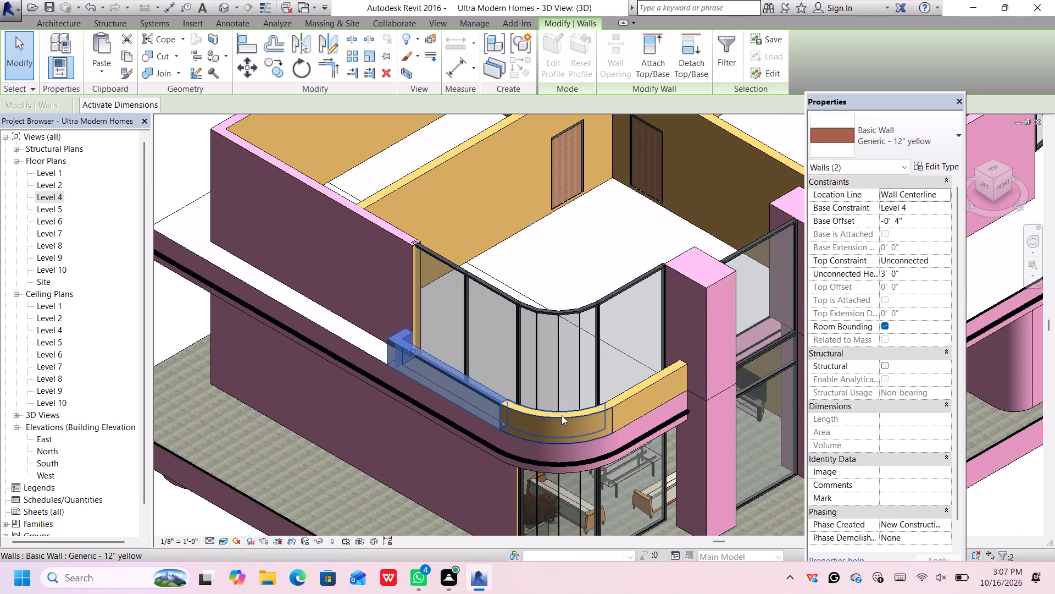
ctrl+click(564, 415)
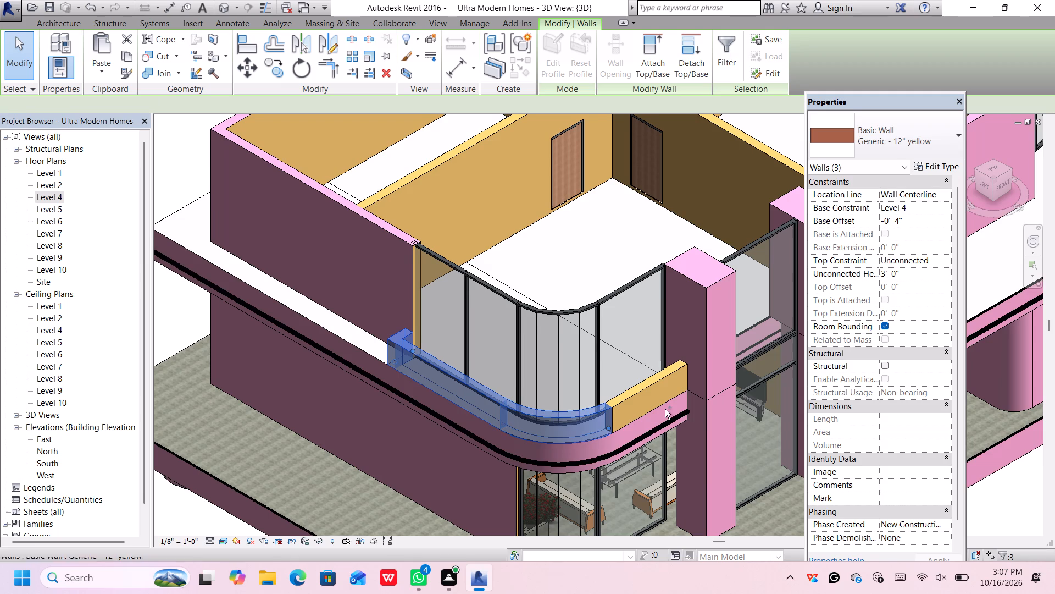
ctrl+click(650, 391)
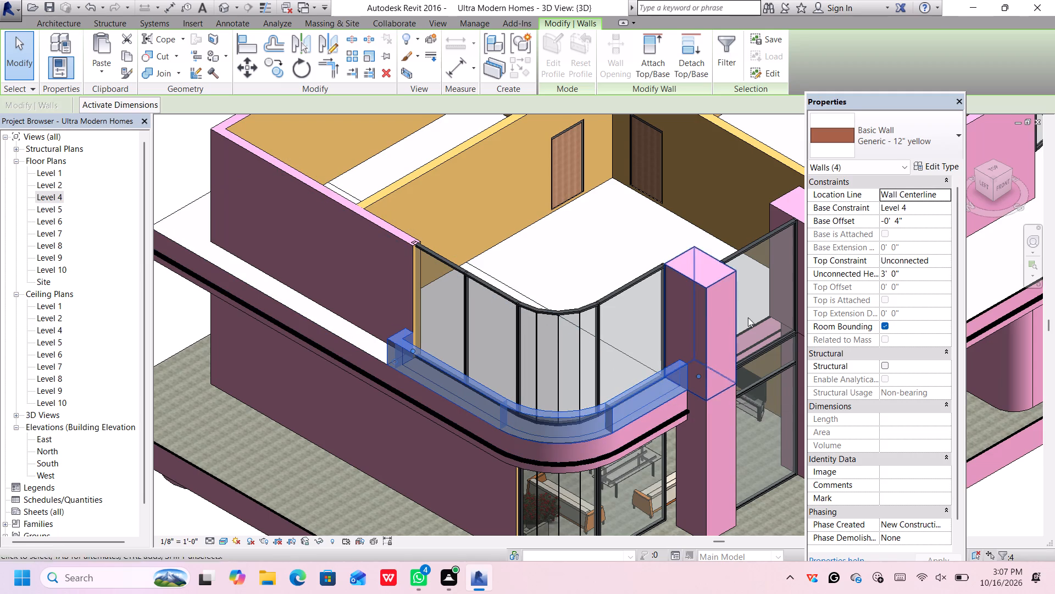
click(924, 135)
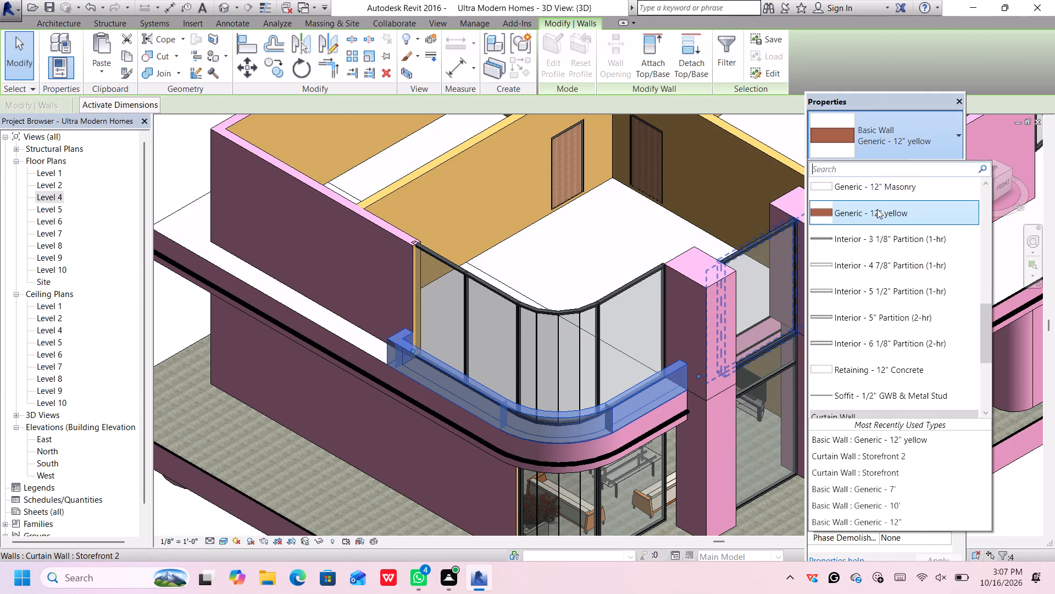
scroll(869, 246, up, 4)
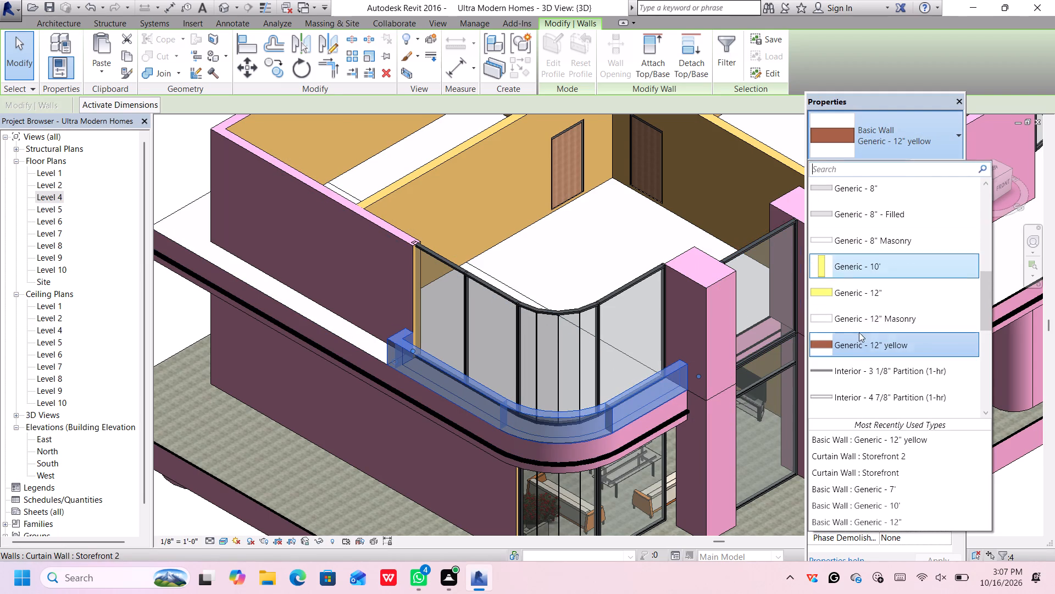
click(870, 290)
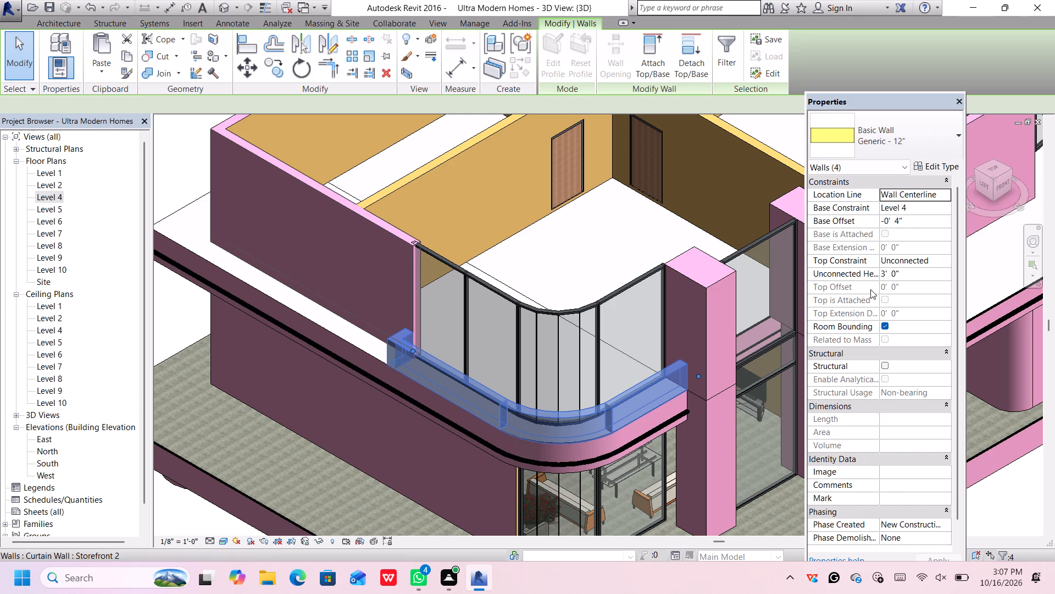
scroll(491, 430, down, 3)
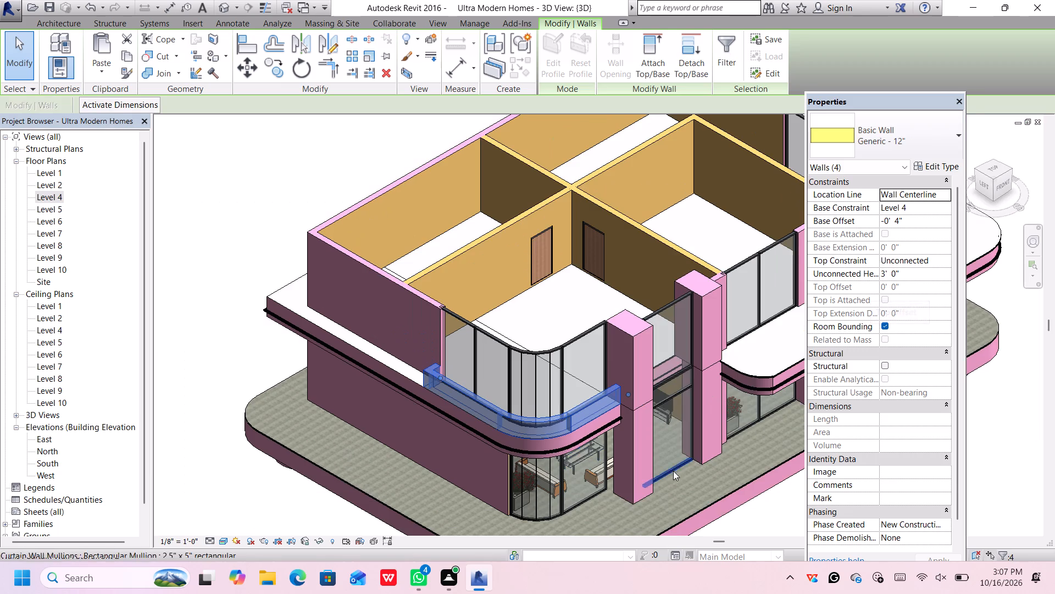
click(757, 517)
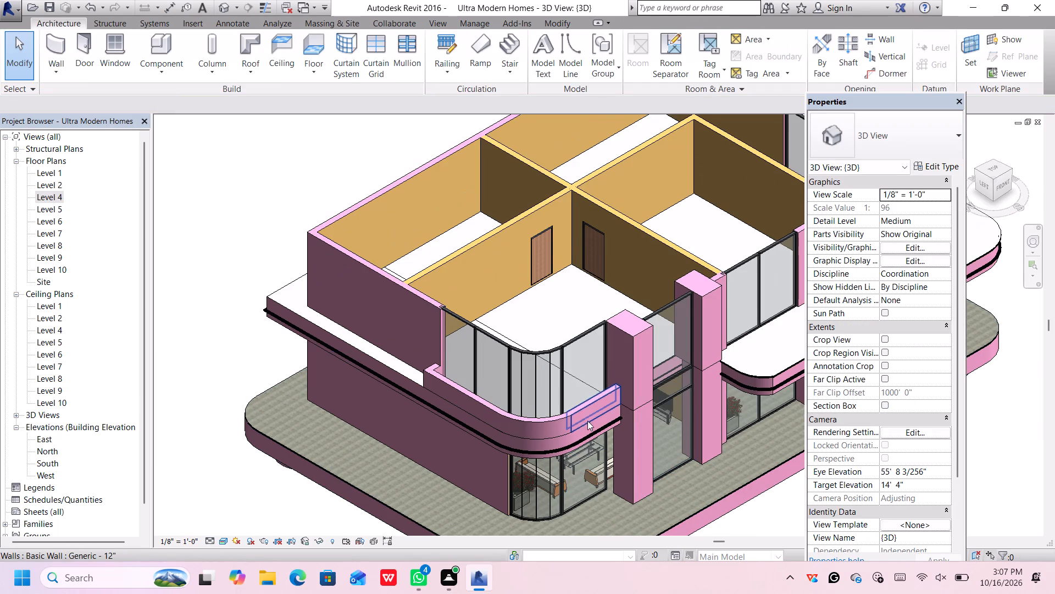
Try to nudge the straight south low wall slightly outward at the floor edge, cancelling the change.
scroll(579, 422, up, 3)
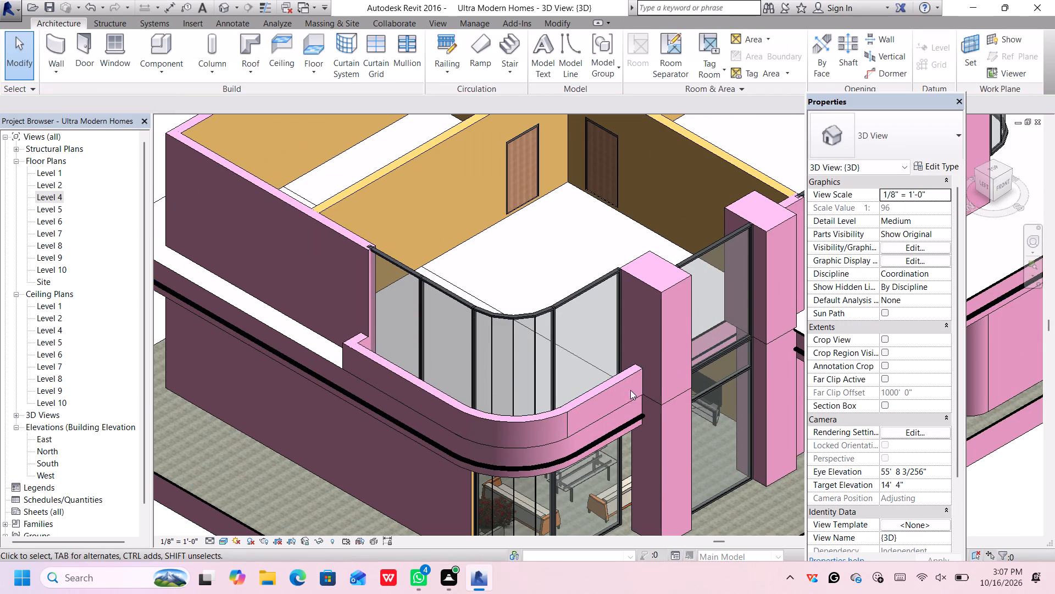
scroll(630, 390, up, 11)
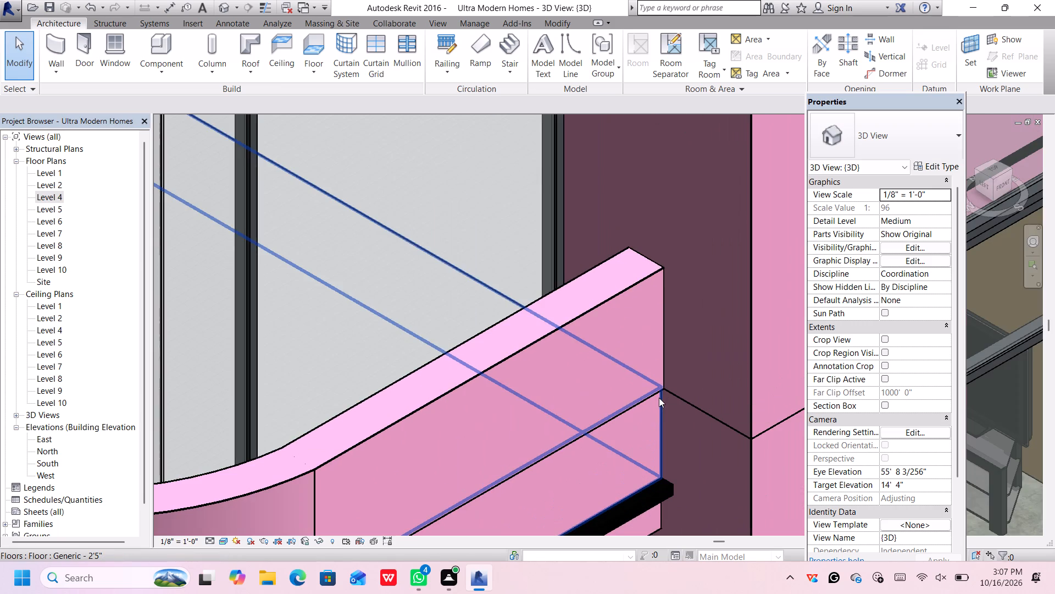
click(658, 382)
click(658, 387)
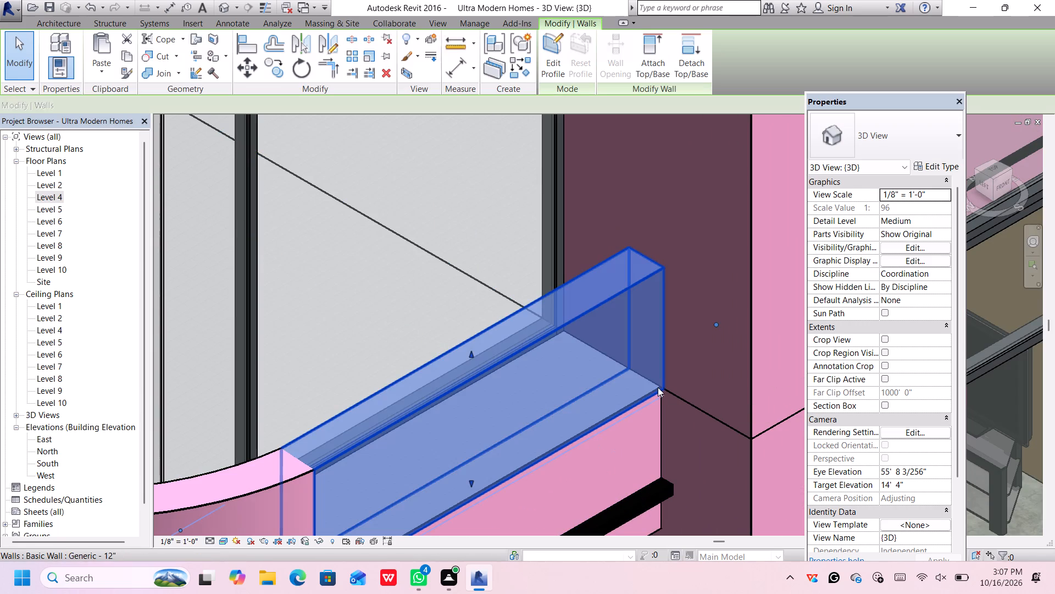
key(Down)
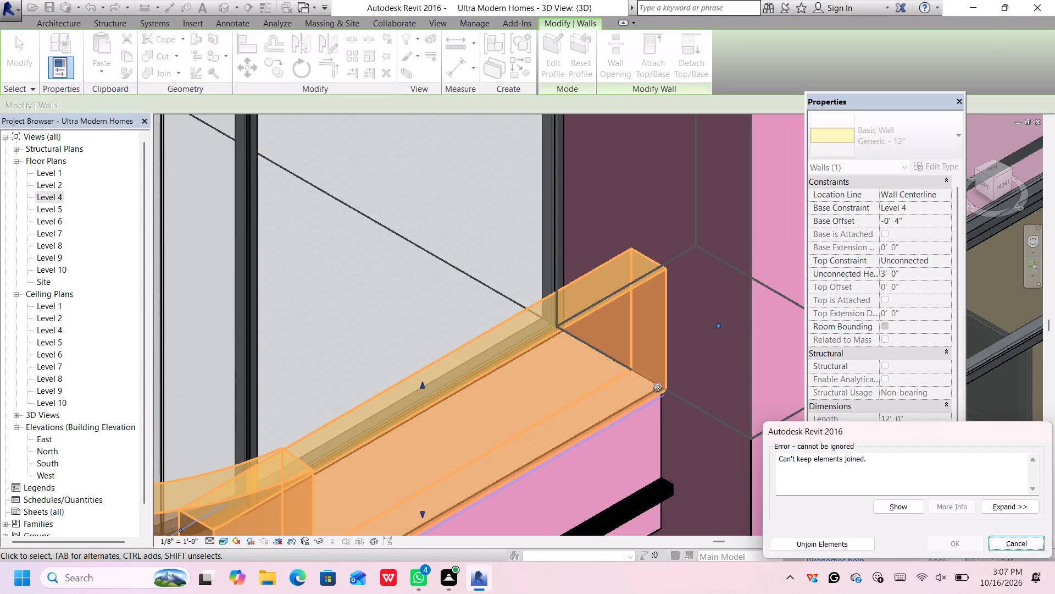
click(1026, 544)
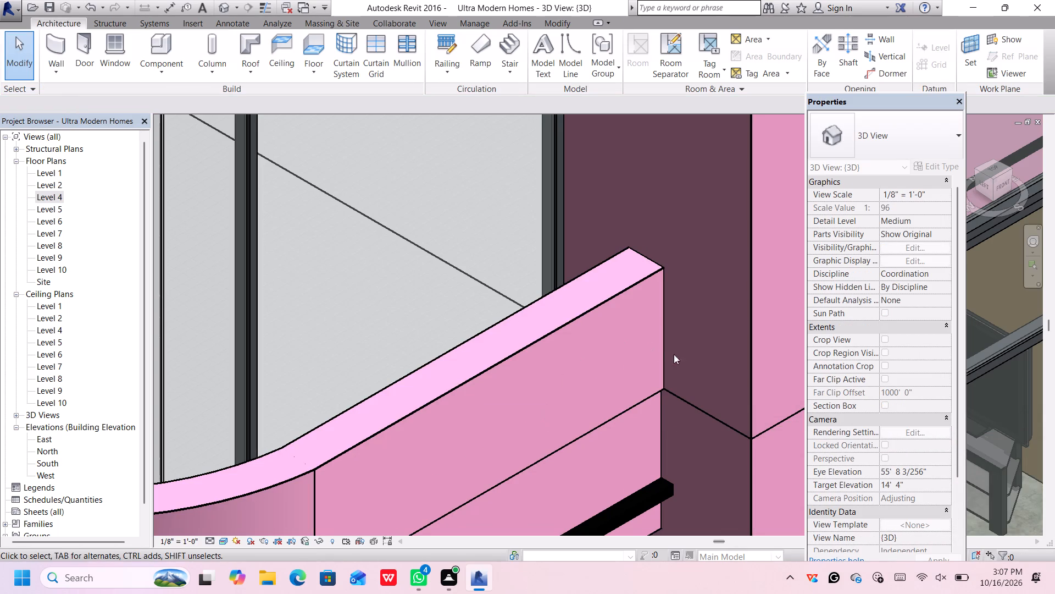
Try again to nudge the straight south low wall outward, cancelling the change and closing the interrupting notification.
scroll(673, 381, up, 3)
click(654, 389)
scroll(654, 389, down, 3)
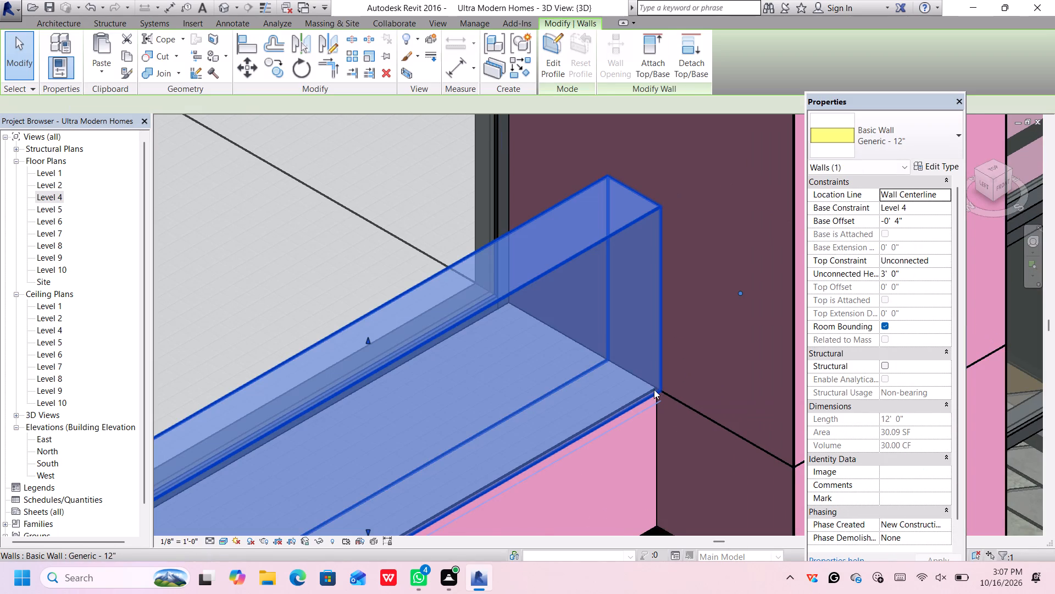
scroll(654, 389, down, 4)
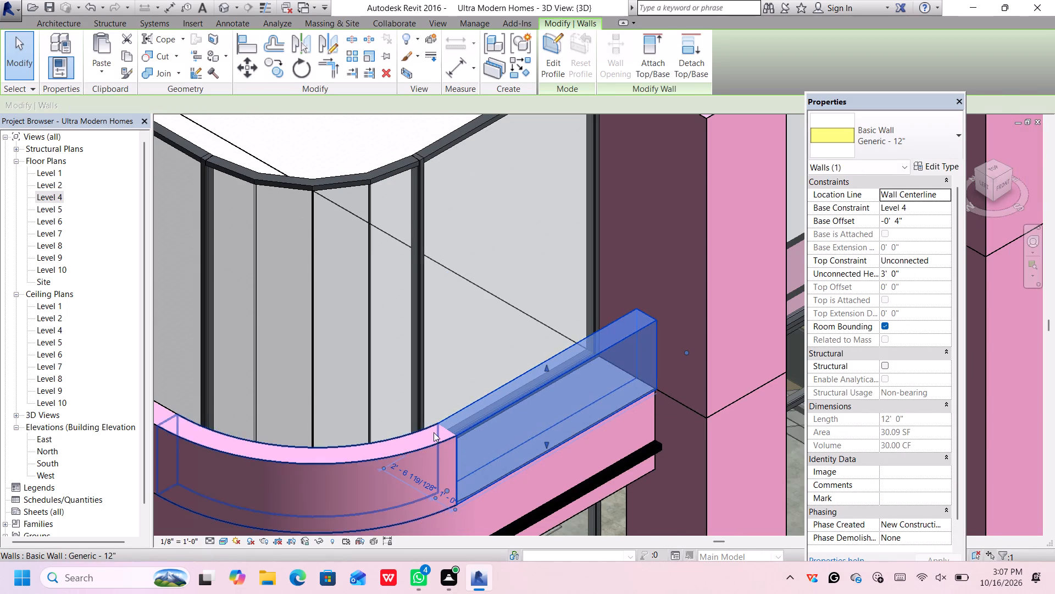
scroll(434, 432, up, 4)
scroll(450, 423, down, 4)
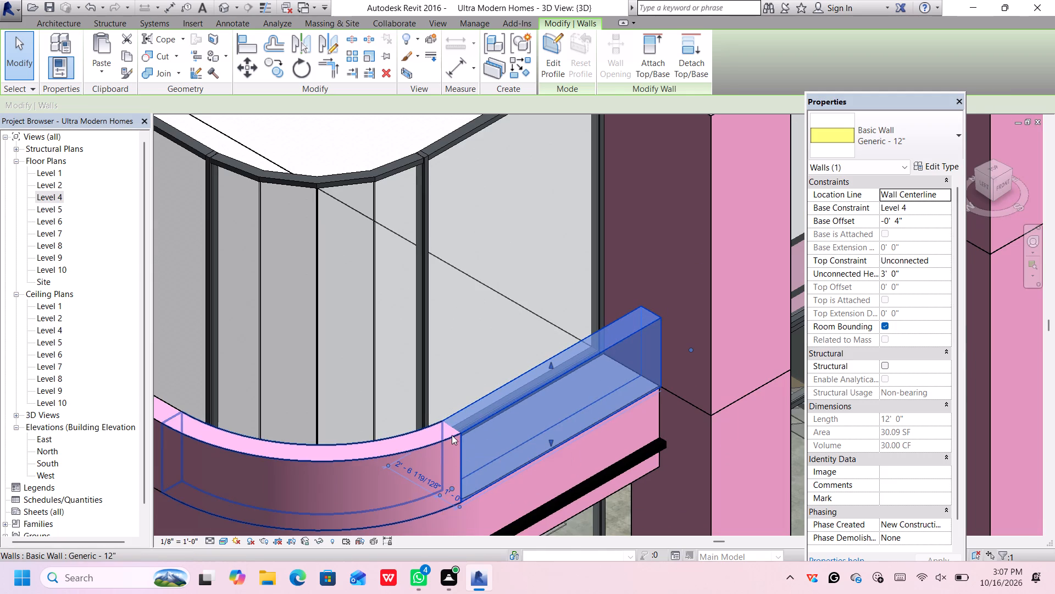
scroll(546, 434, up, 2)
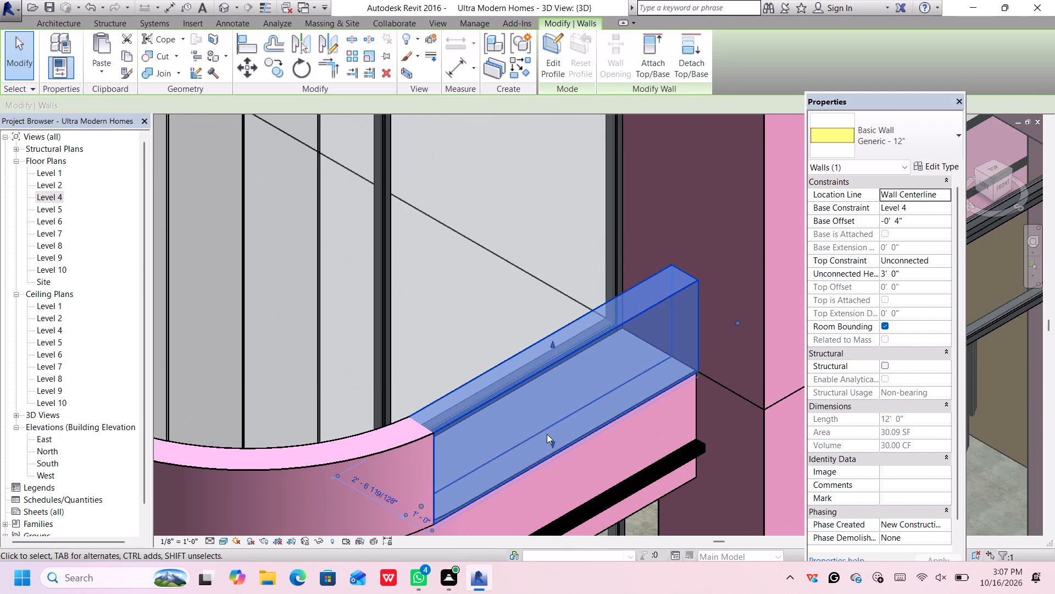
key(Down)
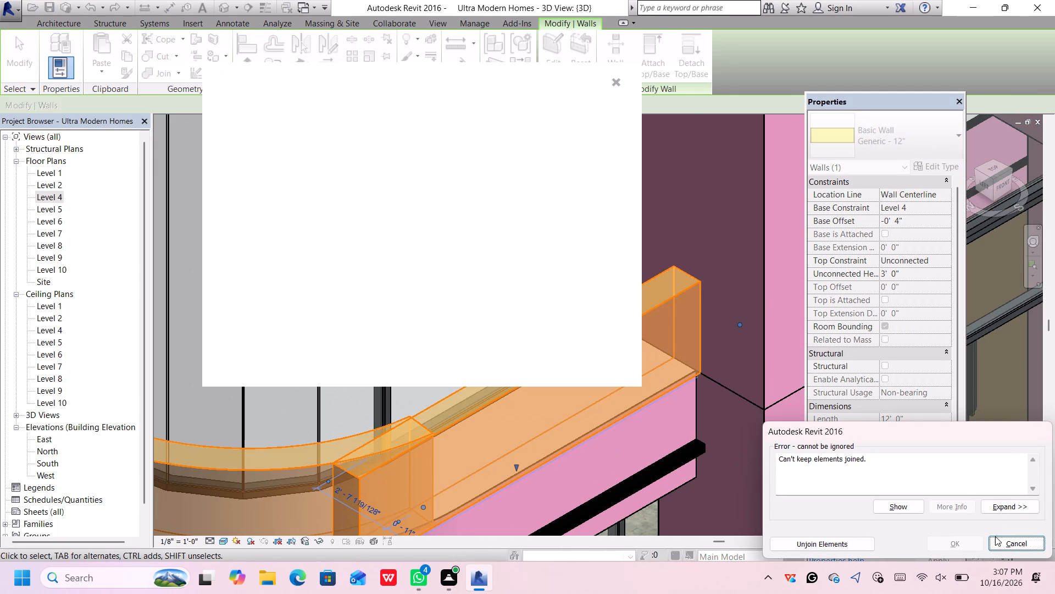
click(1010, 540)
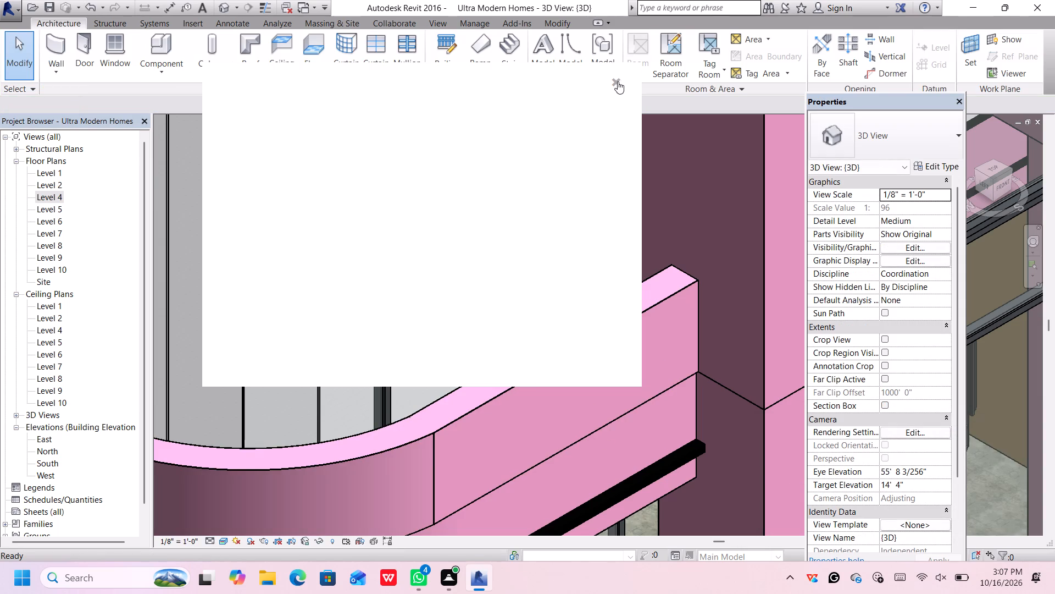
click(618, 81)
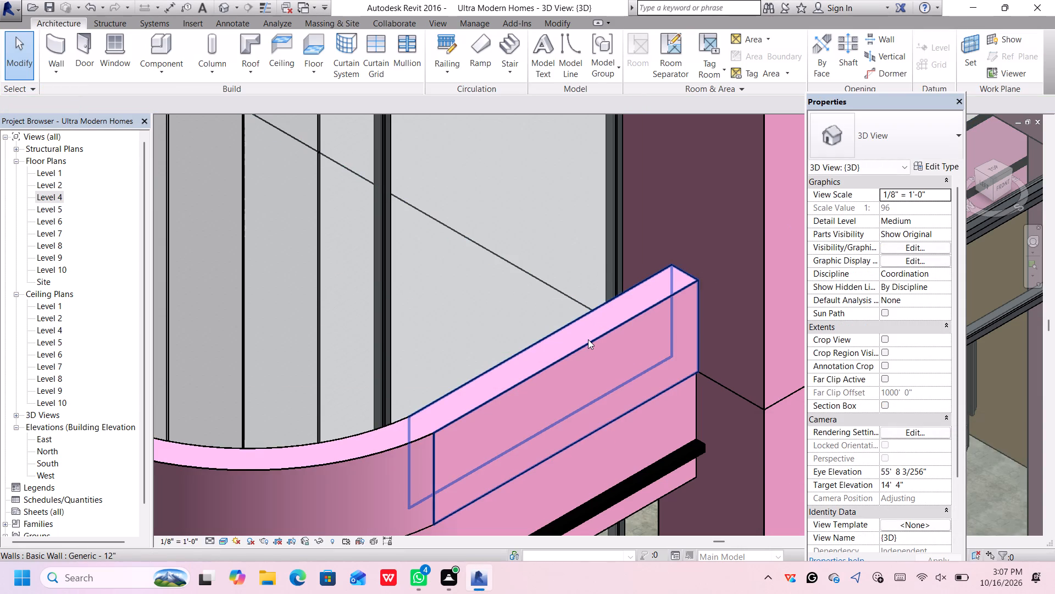
Nudge the straight south low wall one increment inward toward the floor's edge face and check its alignment.
click(588, 339)
key(Up)
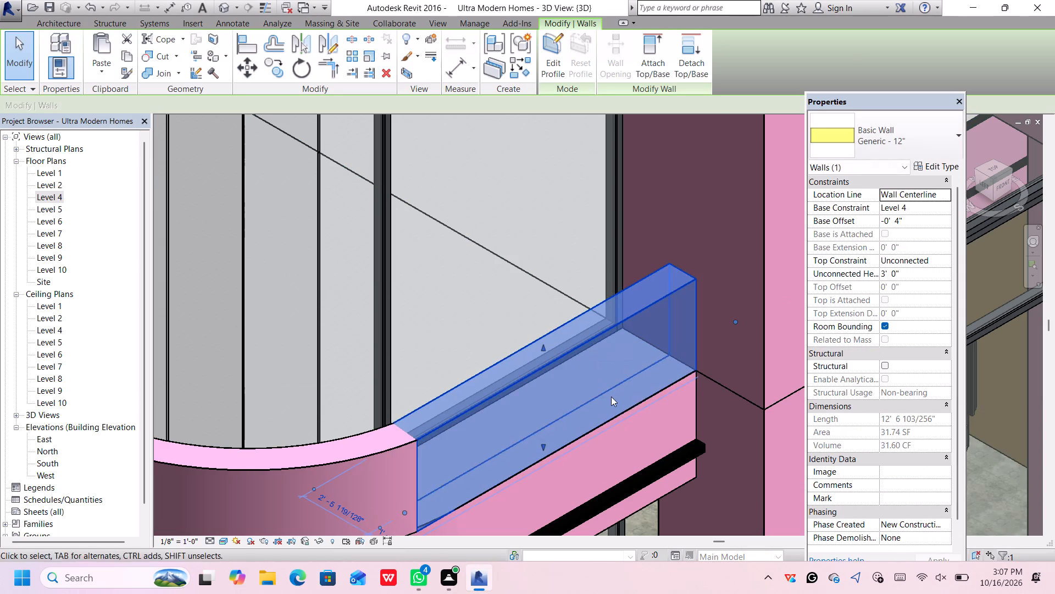
scroll(675, 388, up, 5)
scroll(705, 350, up, 5)
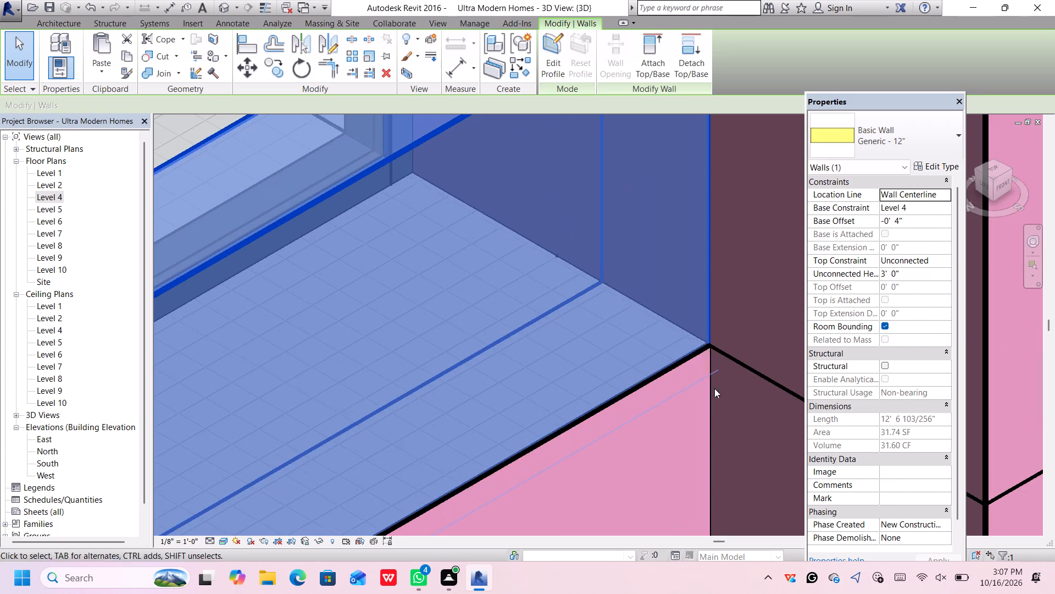
scroll(701, 362, down, 13)
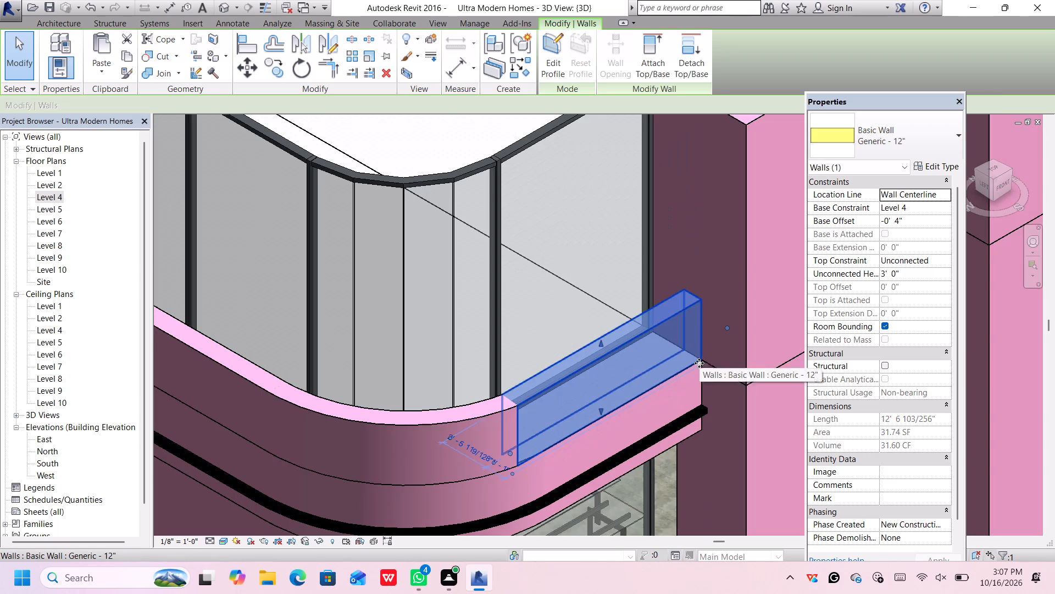
scroll(549, 436, down, 8)
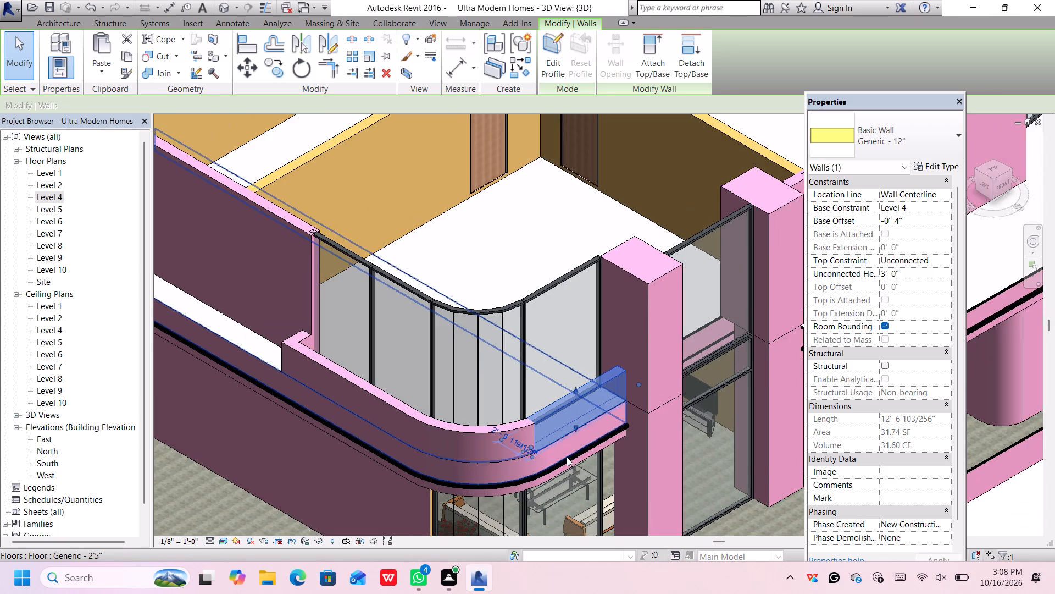
scroll(567, 457, down, 2)
click(741, 522)
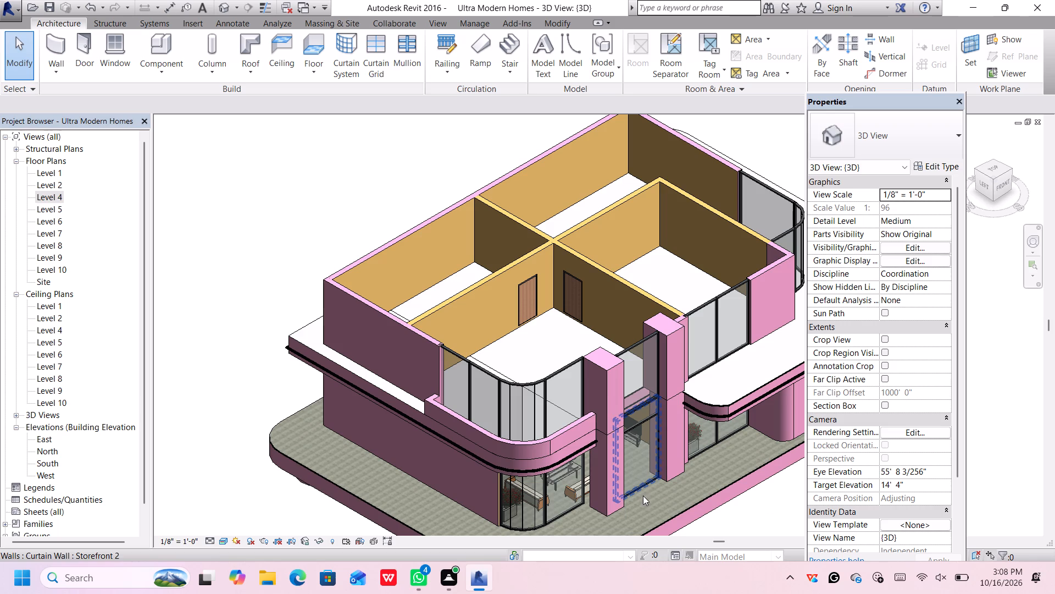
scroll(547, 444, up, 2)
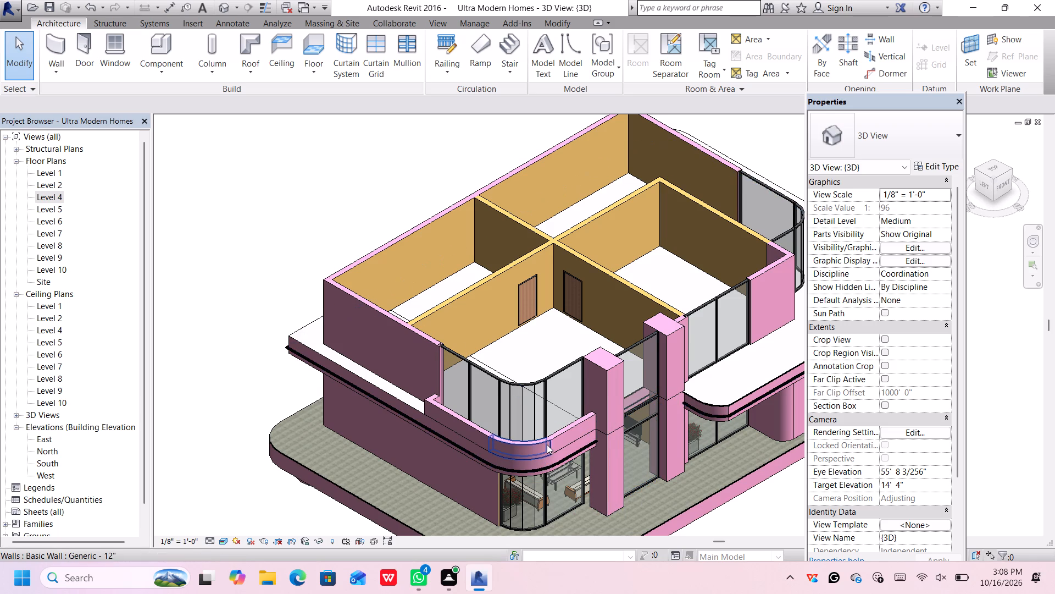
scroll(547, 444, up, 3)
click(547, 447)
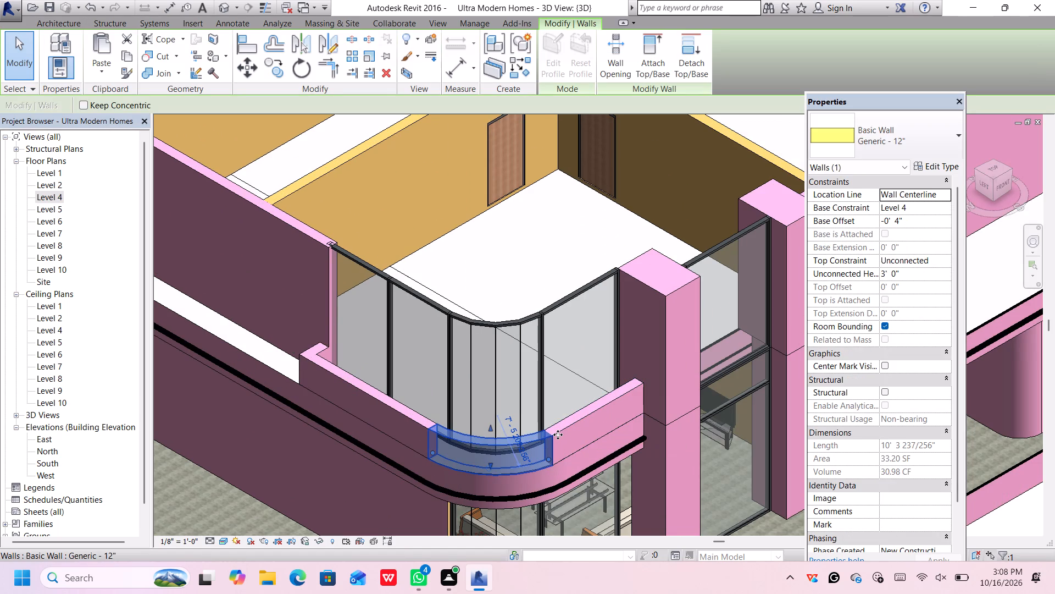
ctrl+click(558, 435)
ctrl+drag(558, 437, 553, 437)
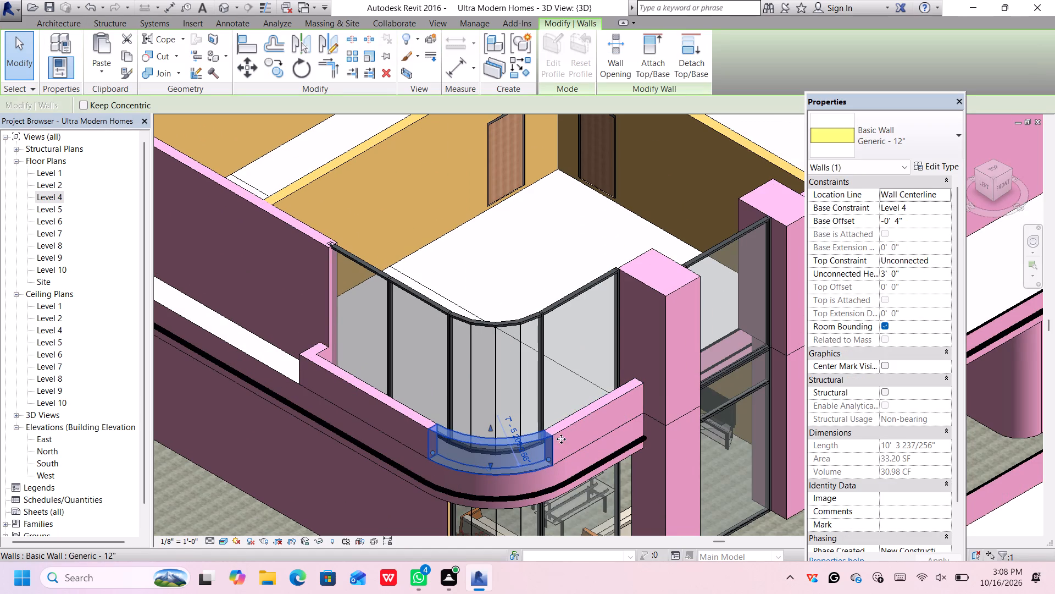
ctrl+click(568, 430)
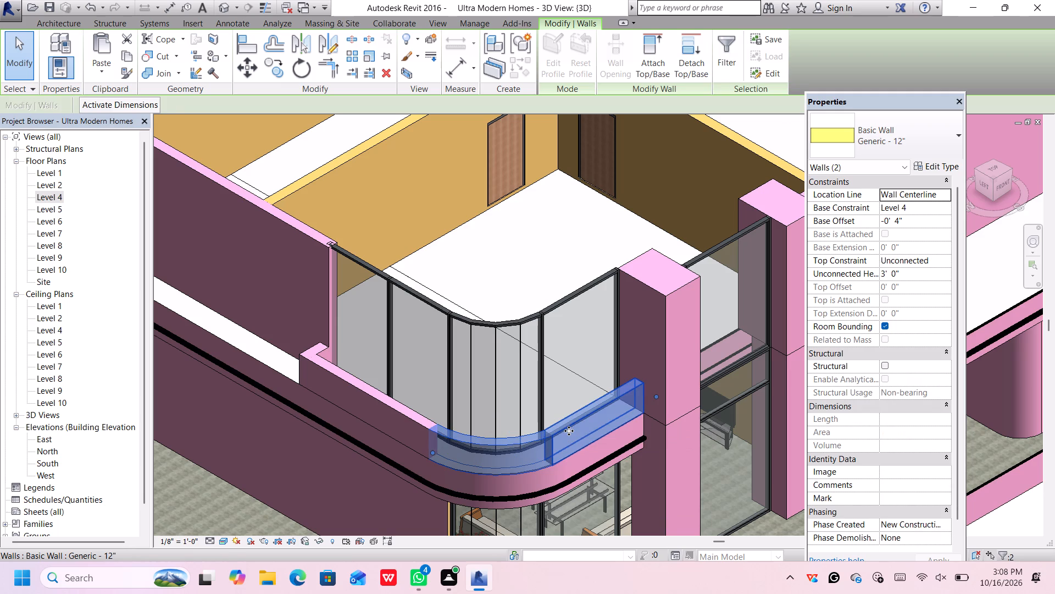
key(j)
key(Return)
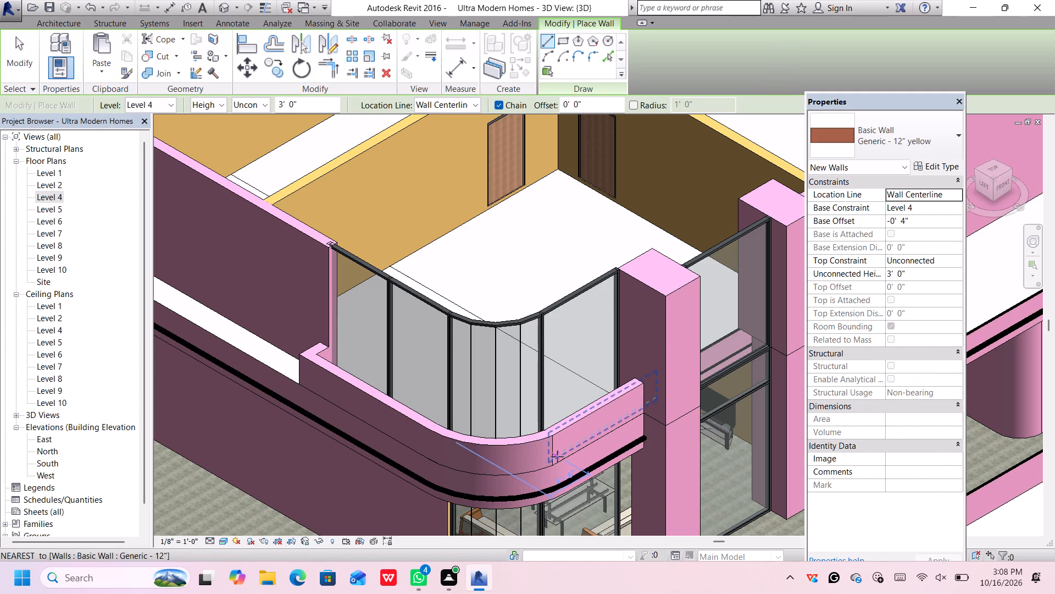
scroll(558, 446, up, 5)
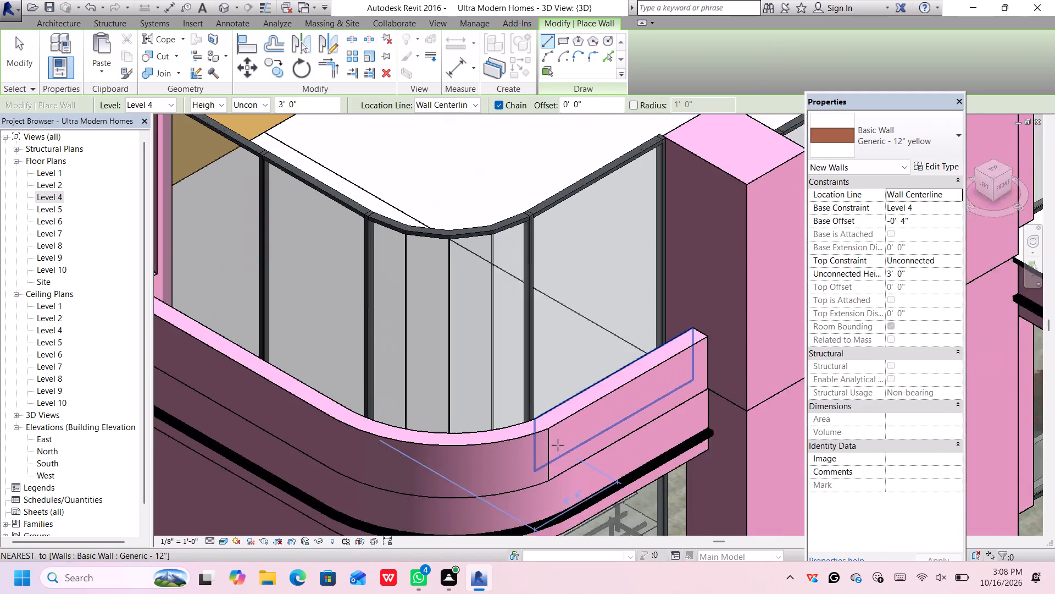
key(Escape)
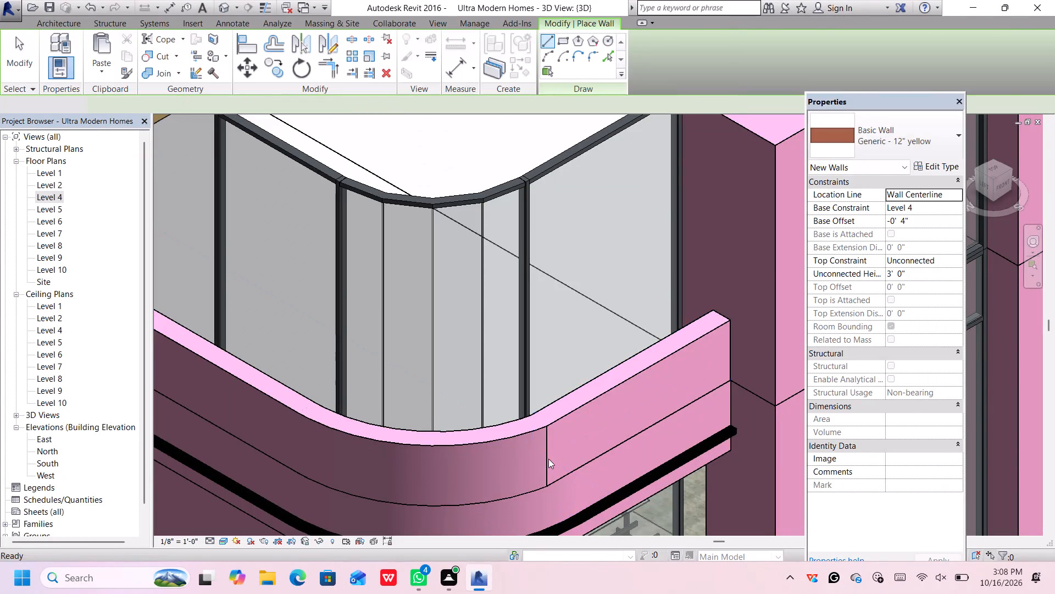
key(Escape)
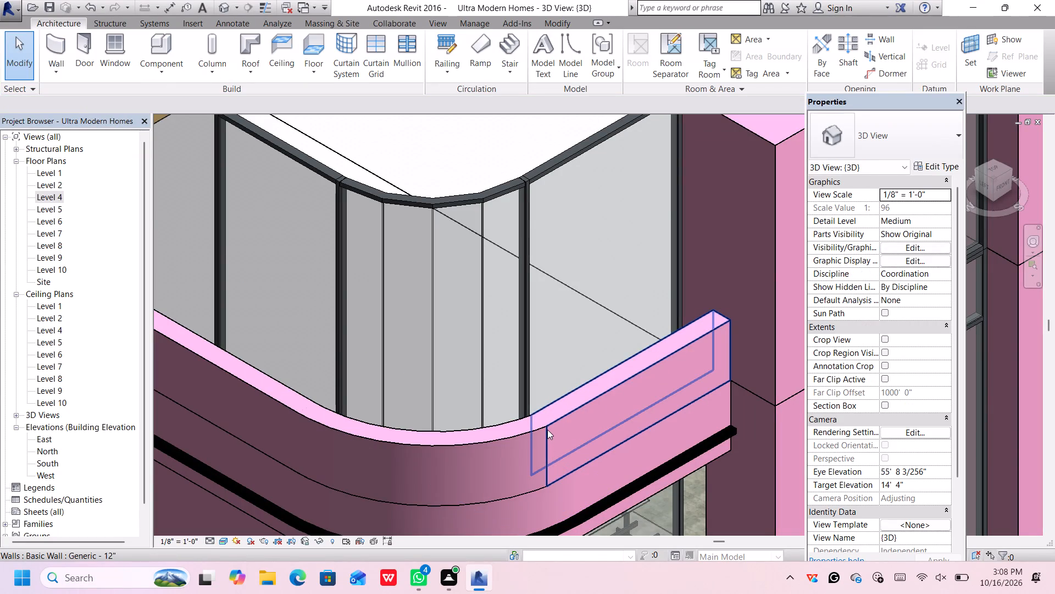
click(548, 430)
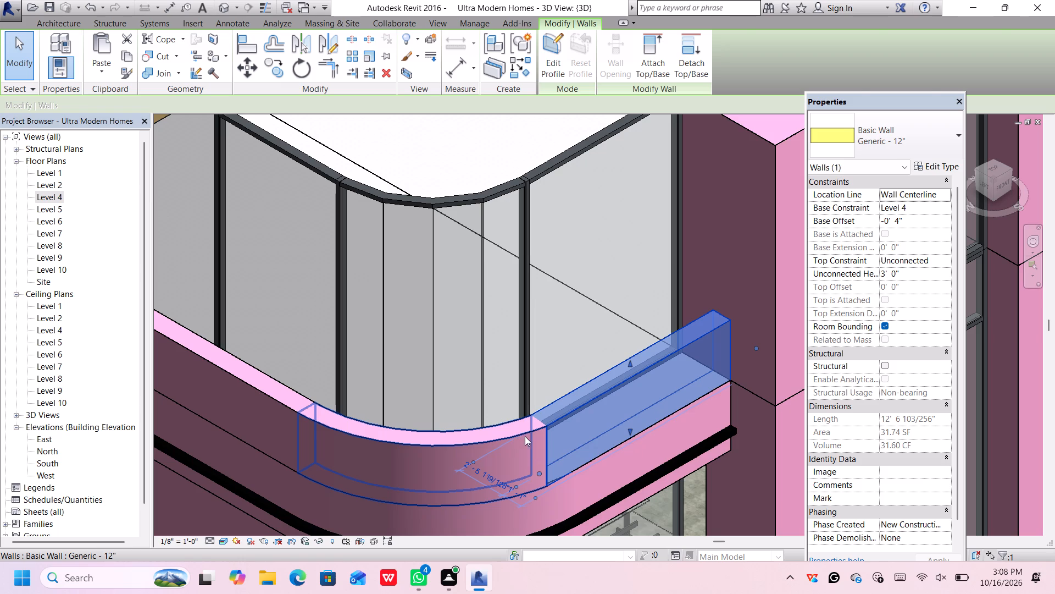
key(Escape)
Examine the upper storey and its low edge walls from the front and from the top, closing the interrupting notification.
scroll(526, 441, down, 6)
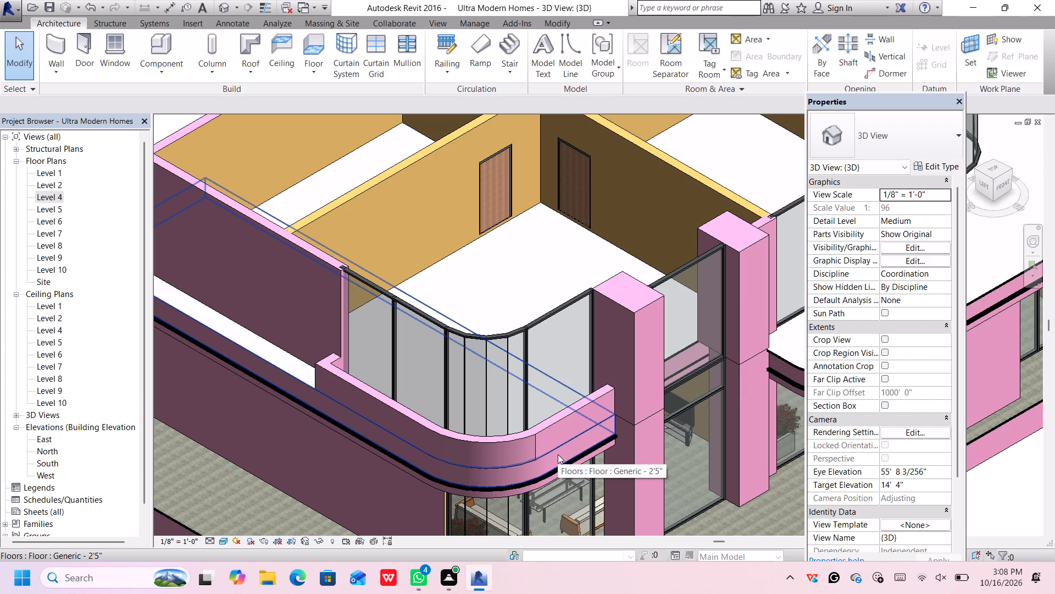
scroll(335, 391, down, 3)
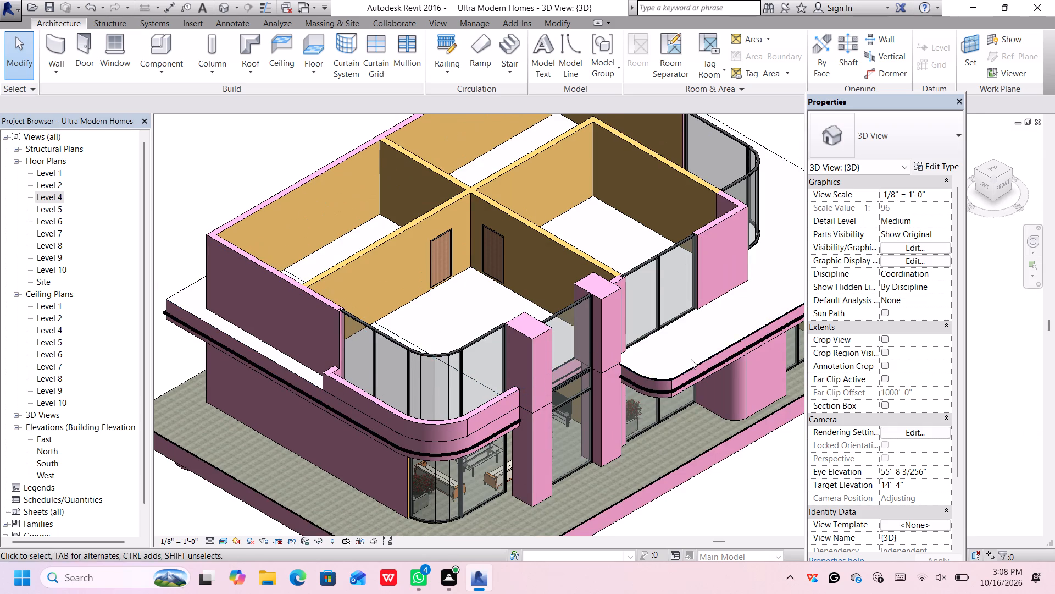
click(1010, 187)
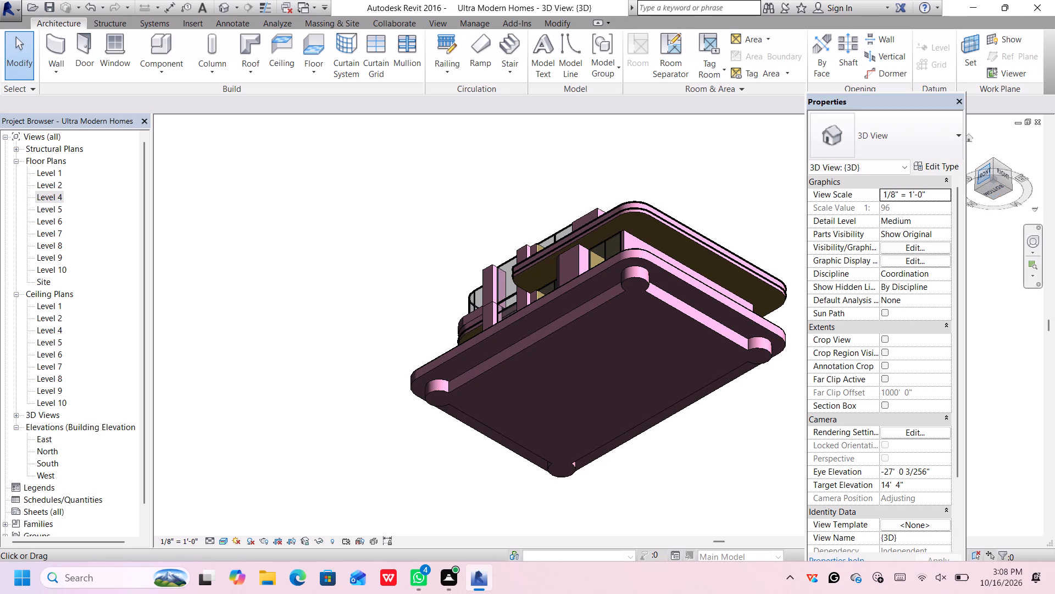
click(985, 168)
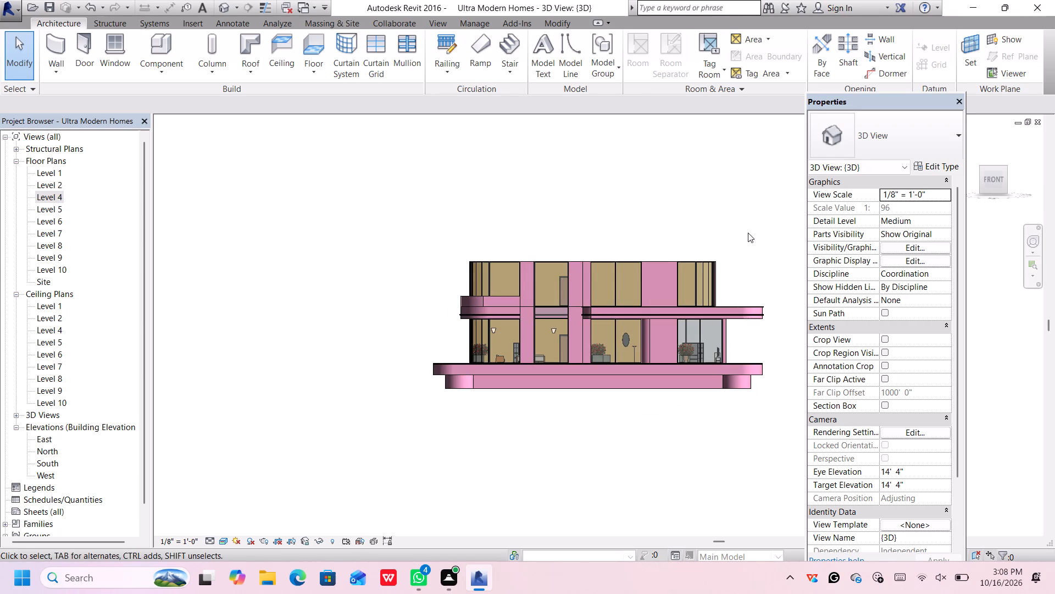
scroll(748, 236, up, 2)
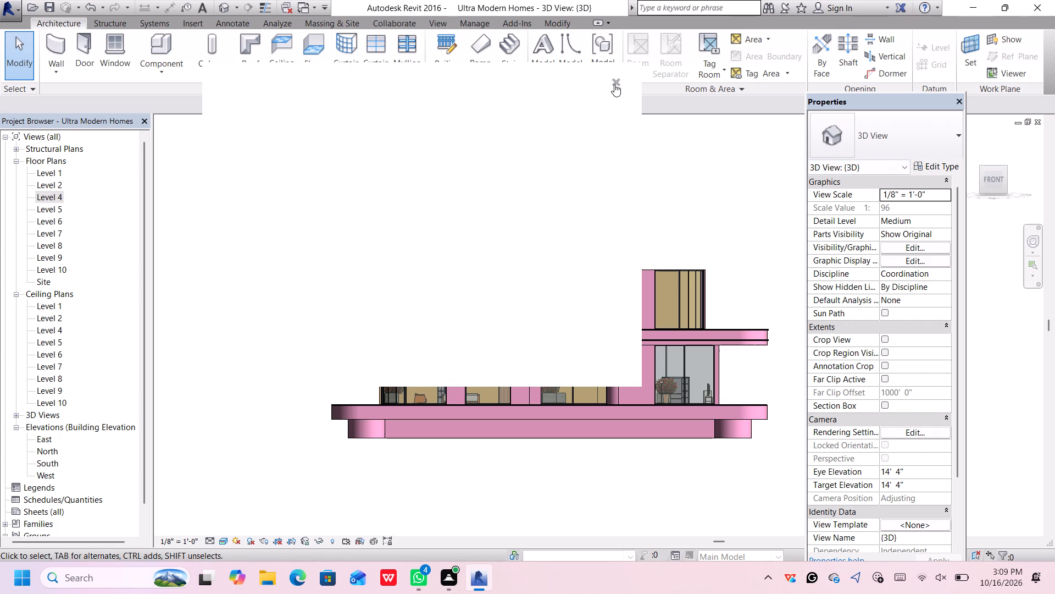
click(614, 84)
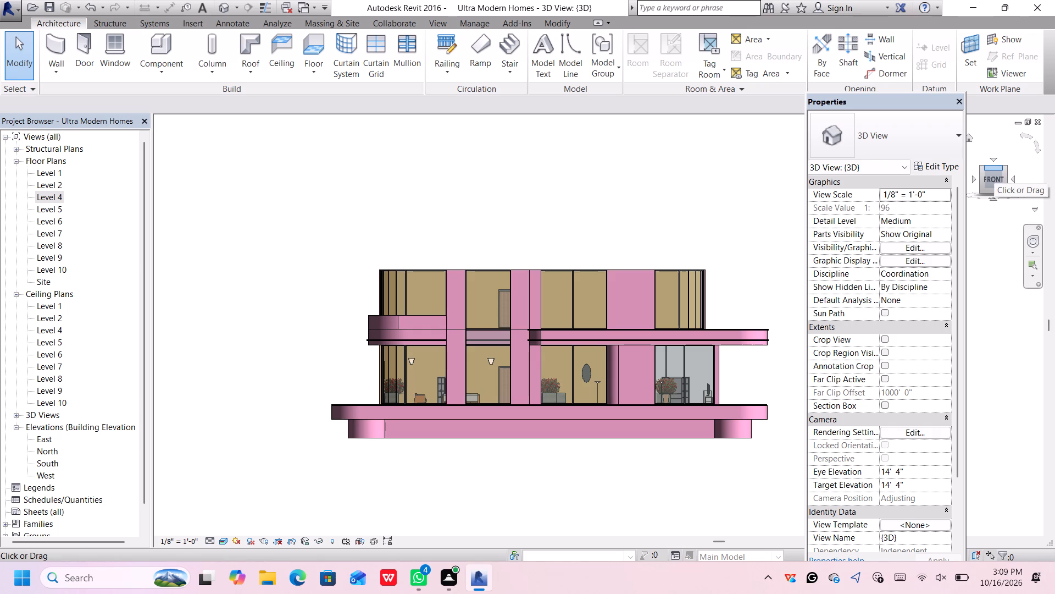
click(993, 168)
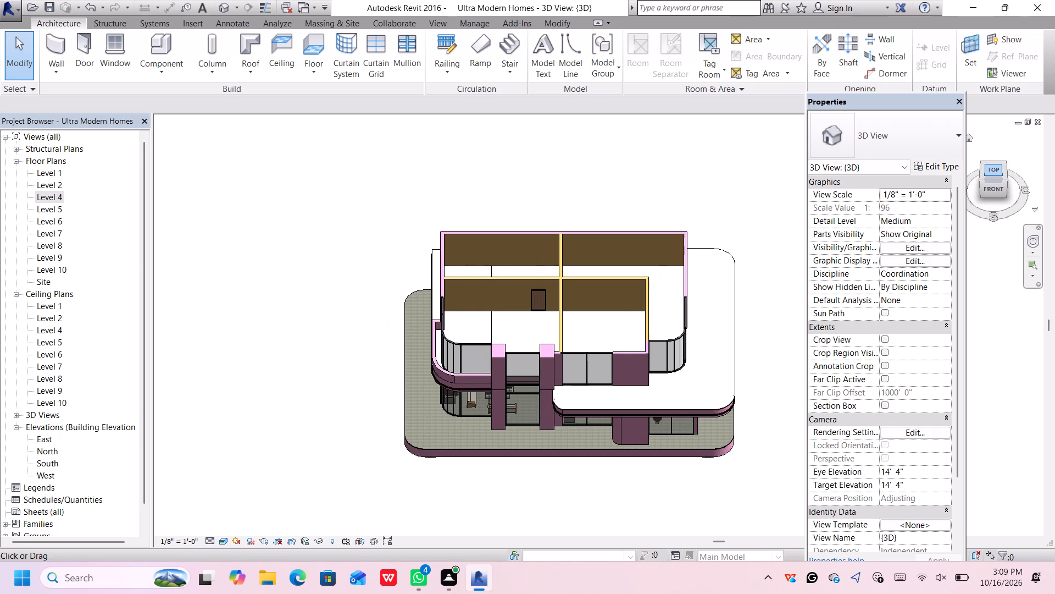
click(993, 169)
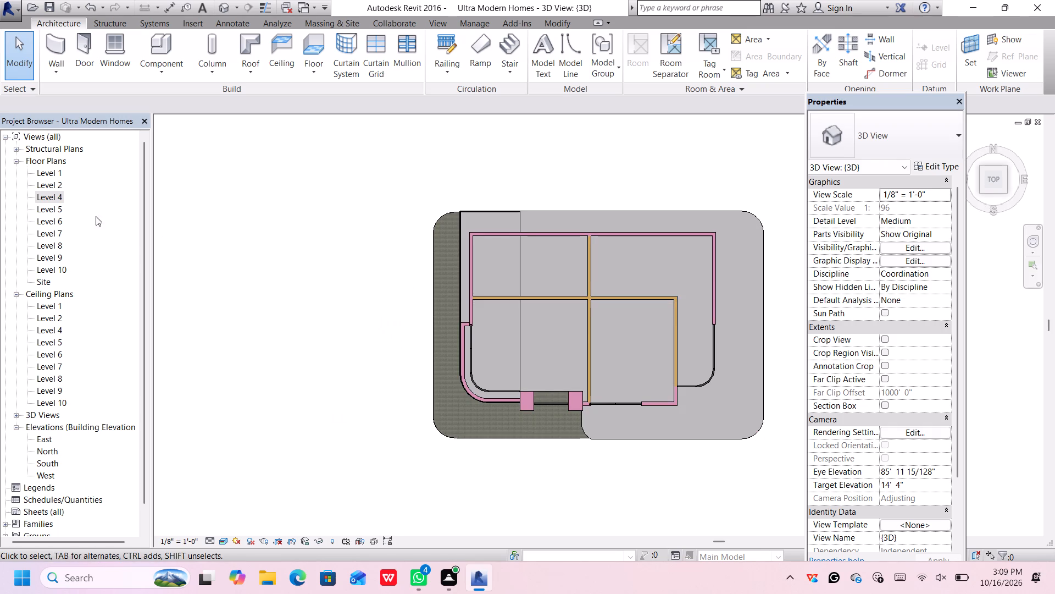
On the Level 4 floor plan, start a new floor of type Generic - 3" with a height offset of 4' from the level.
double_click(39, 196)
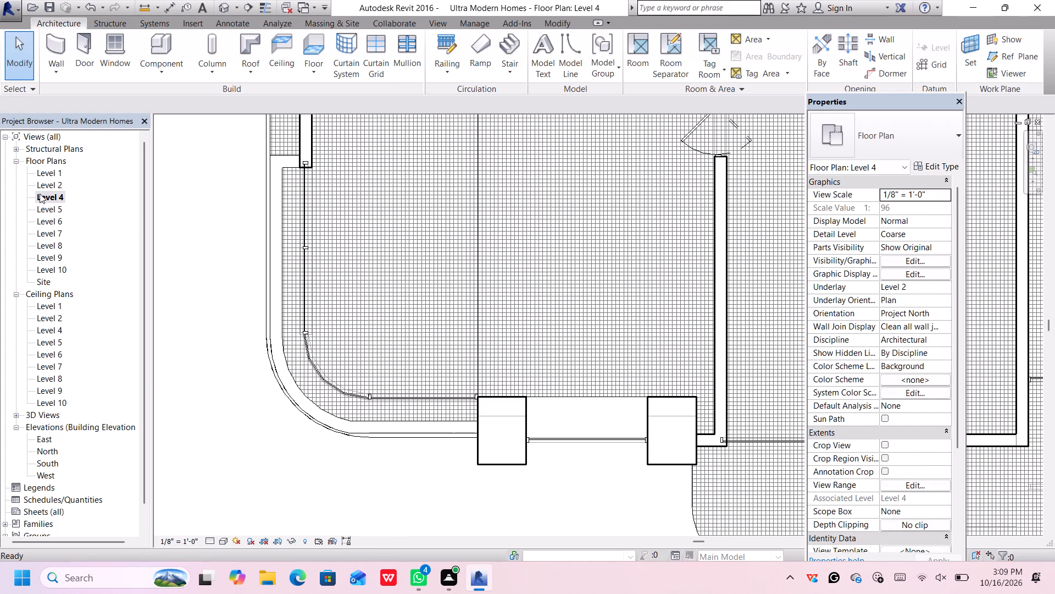
scroll(301, 255, down, 3)
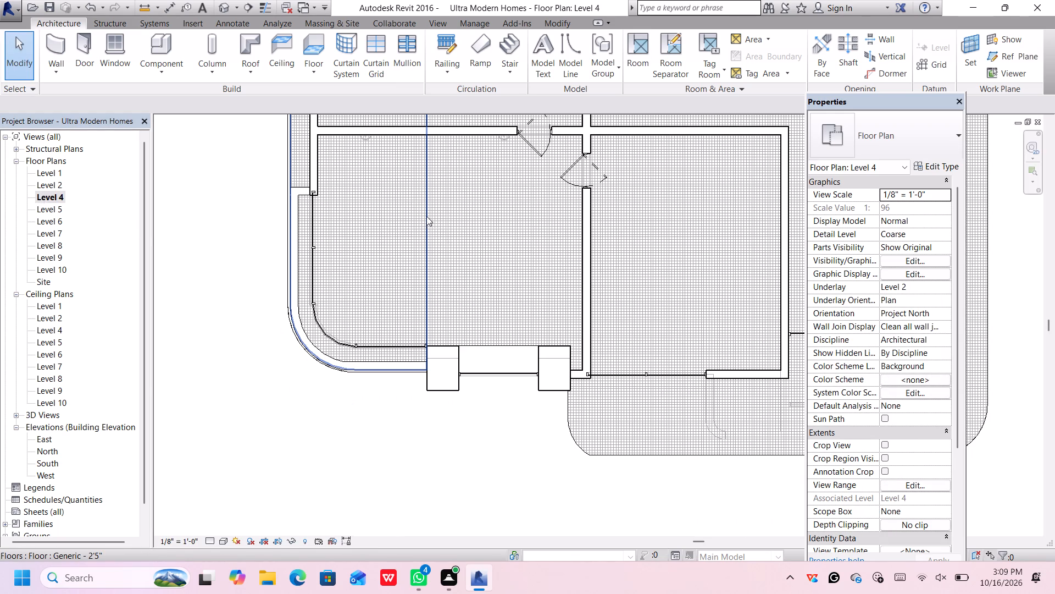
middle_drag(425, 215, 346, 209)
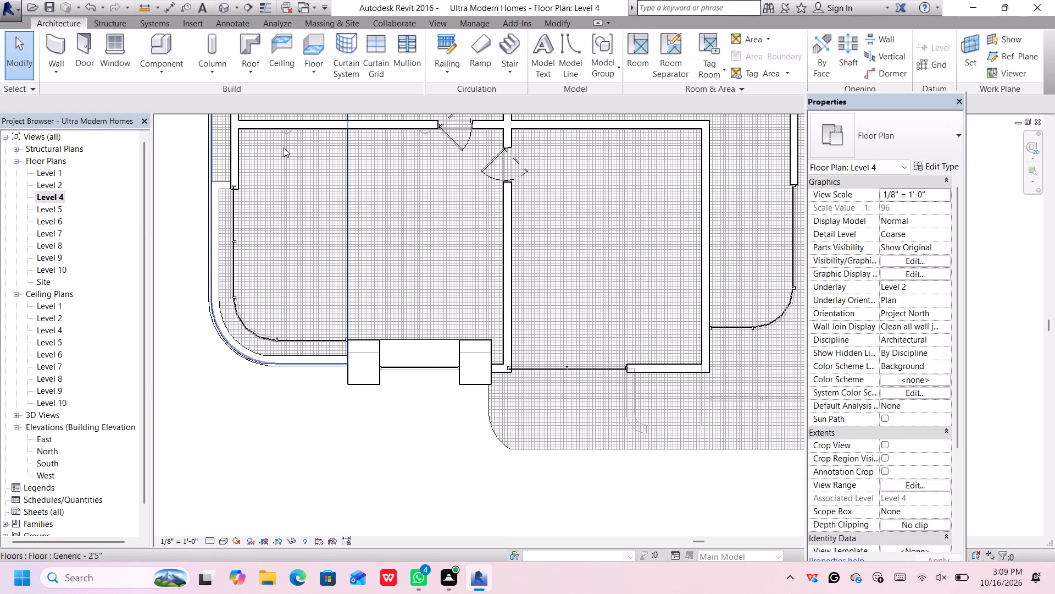
click(305, 51)
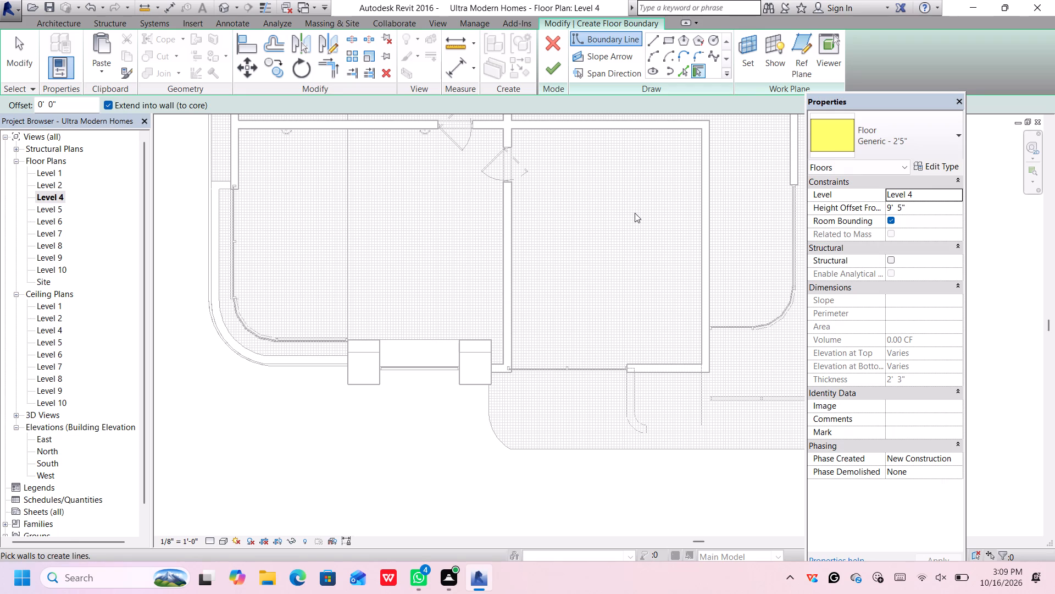
click(895, 139)
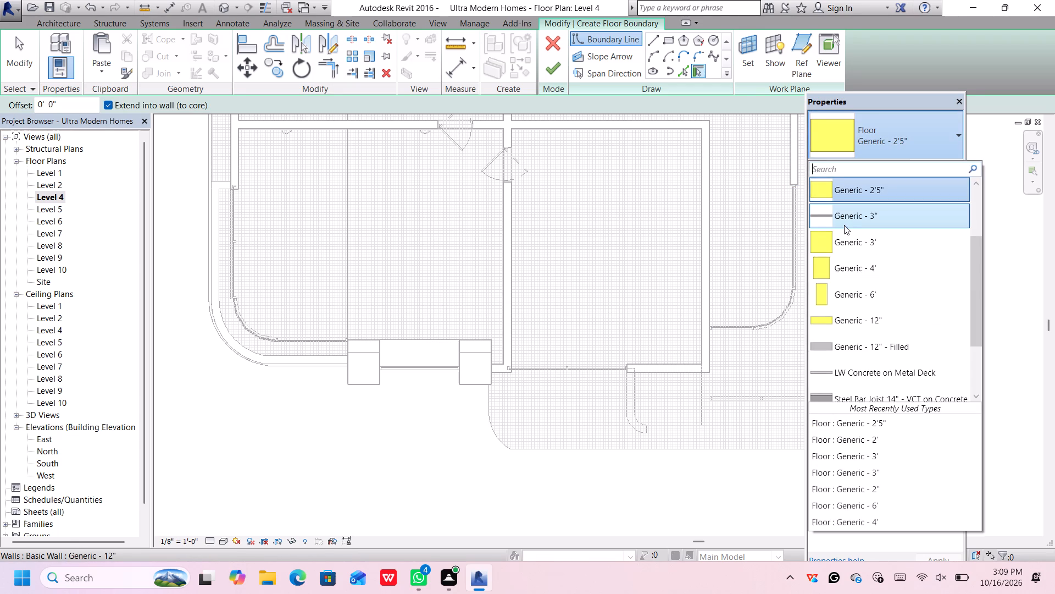
click(849, 218)
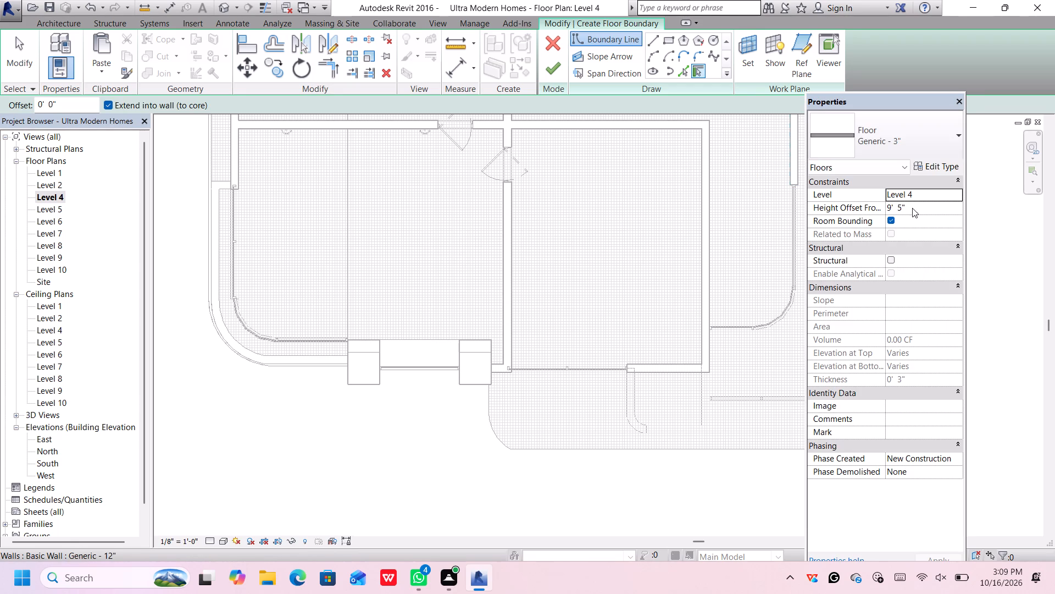
click(913, 204)
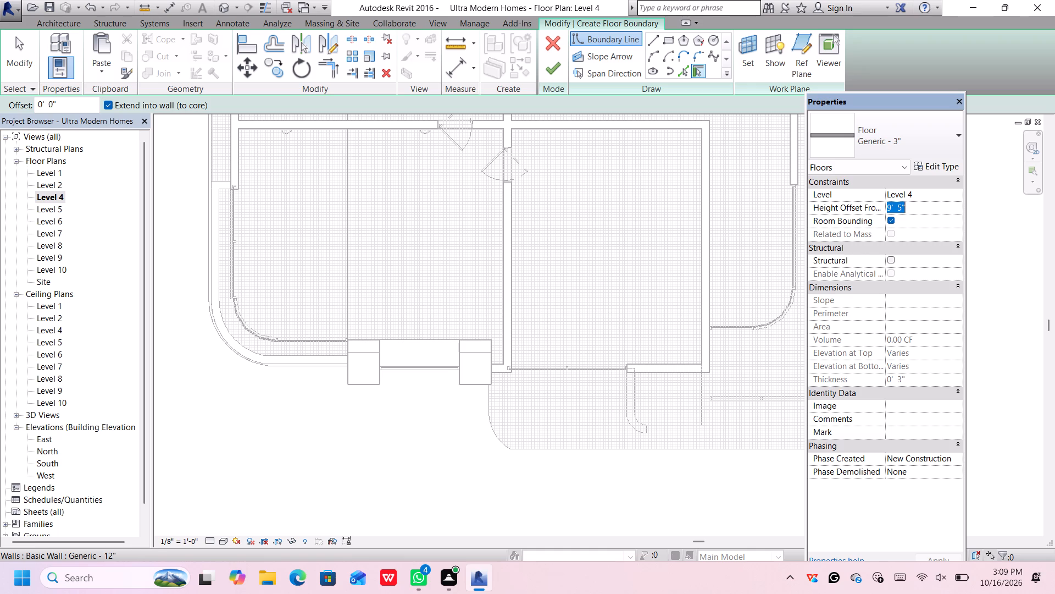
key(BackSpace)
text(4')
key(Return)
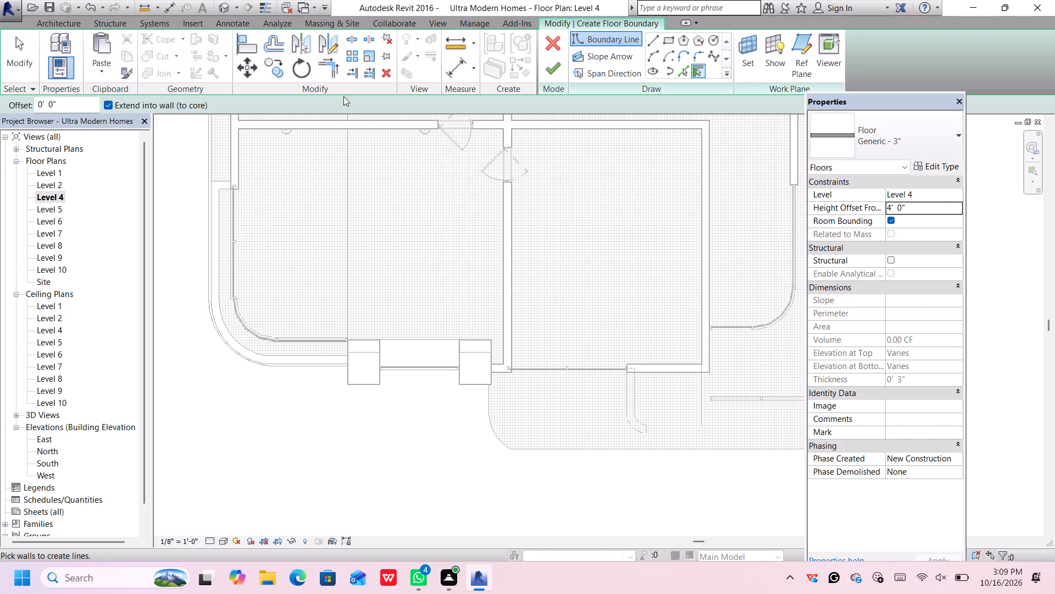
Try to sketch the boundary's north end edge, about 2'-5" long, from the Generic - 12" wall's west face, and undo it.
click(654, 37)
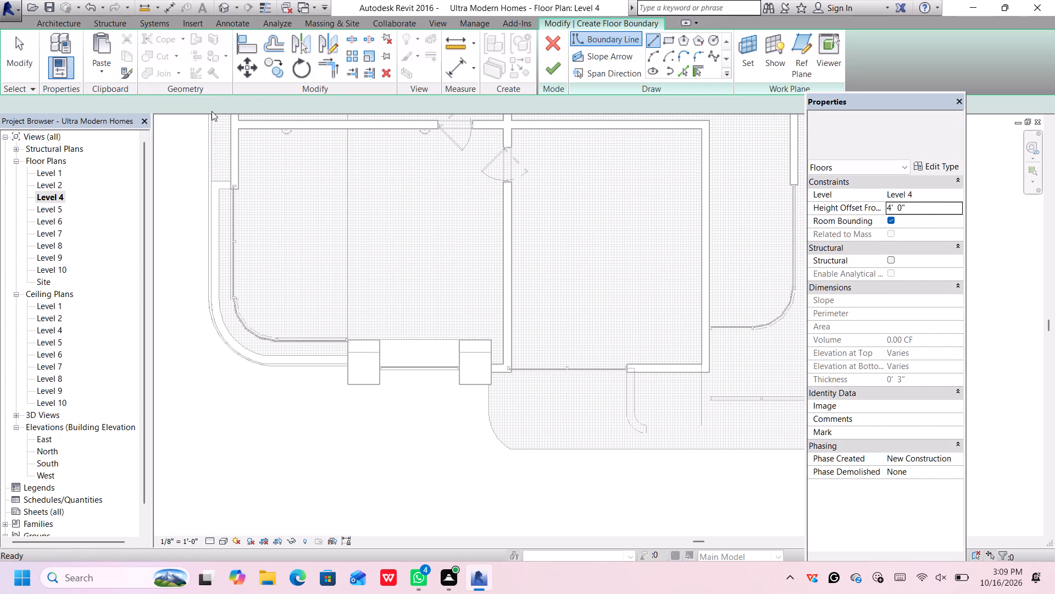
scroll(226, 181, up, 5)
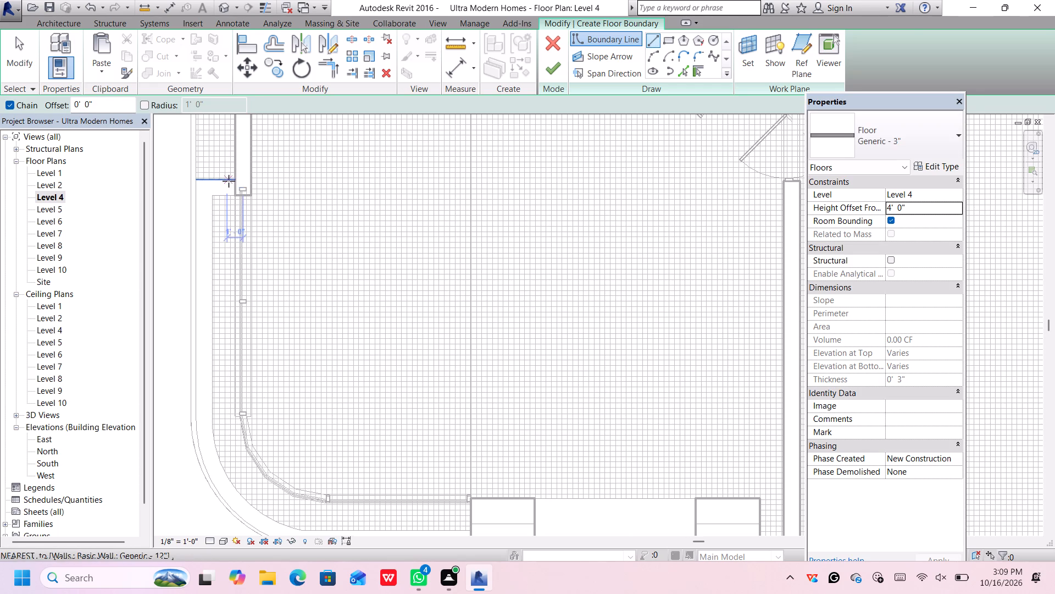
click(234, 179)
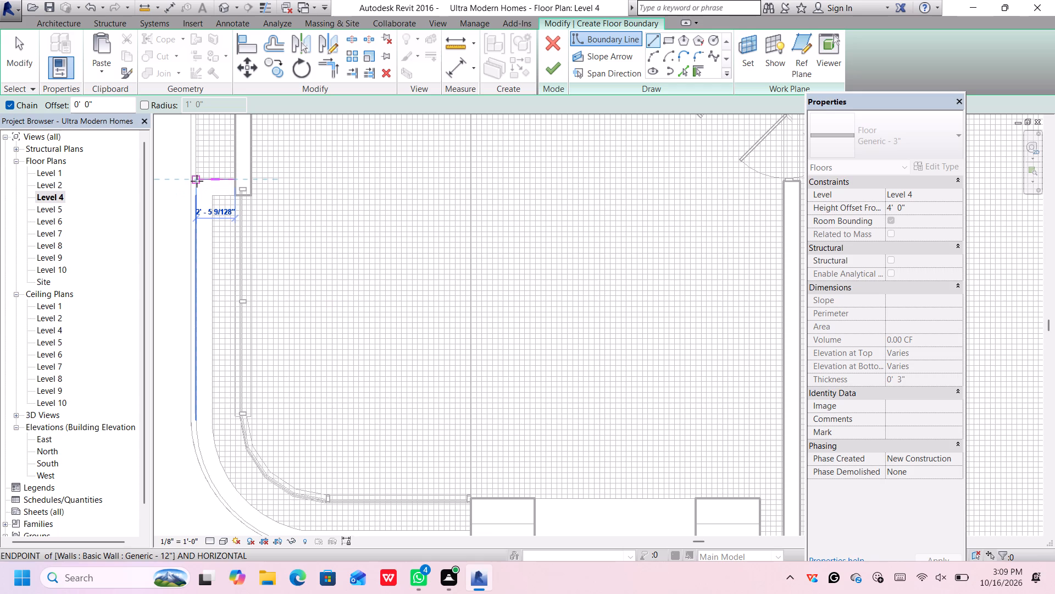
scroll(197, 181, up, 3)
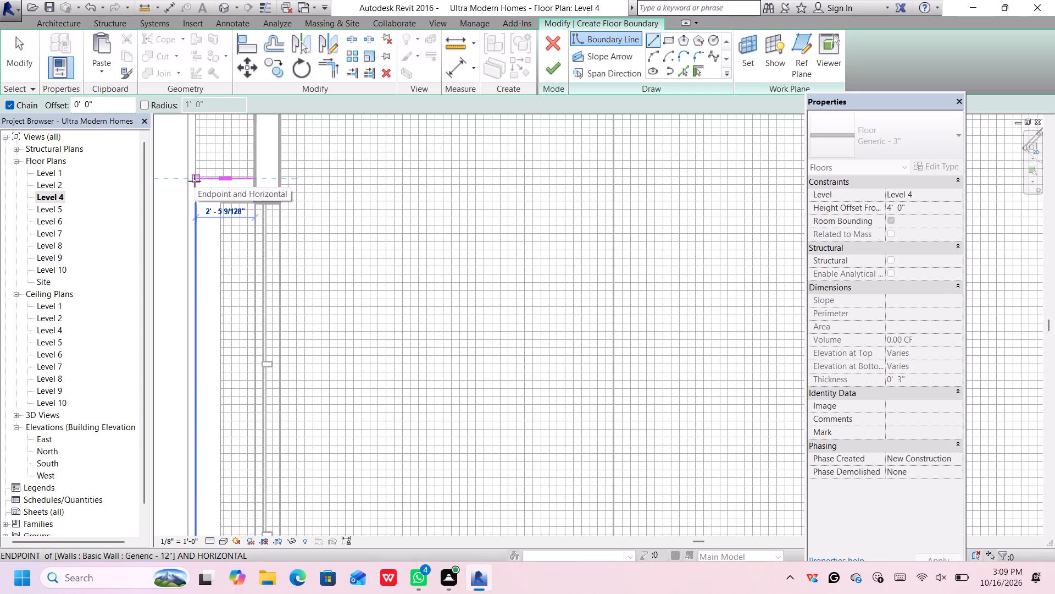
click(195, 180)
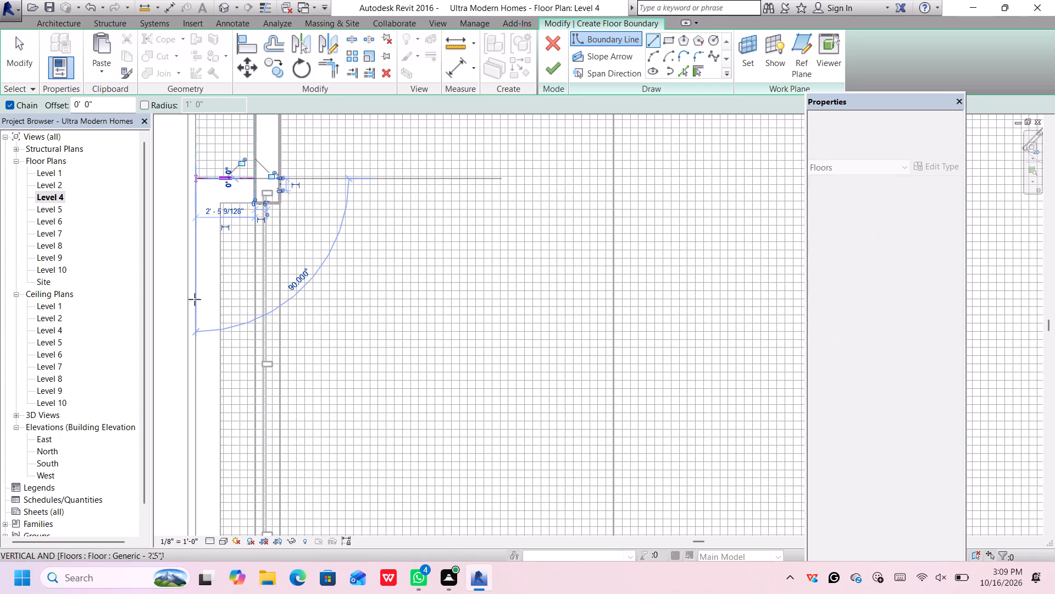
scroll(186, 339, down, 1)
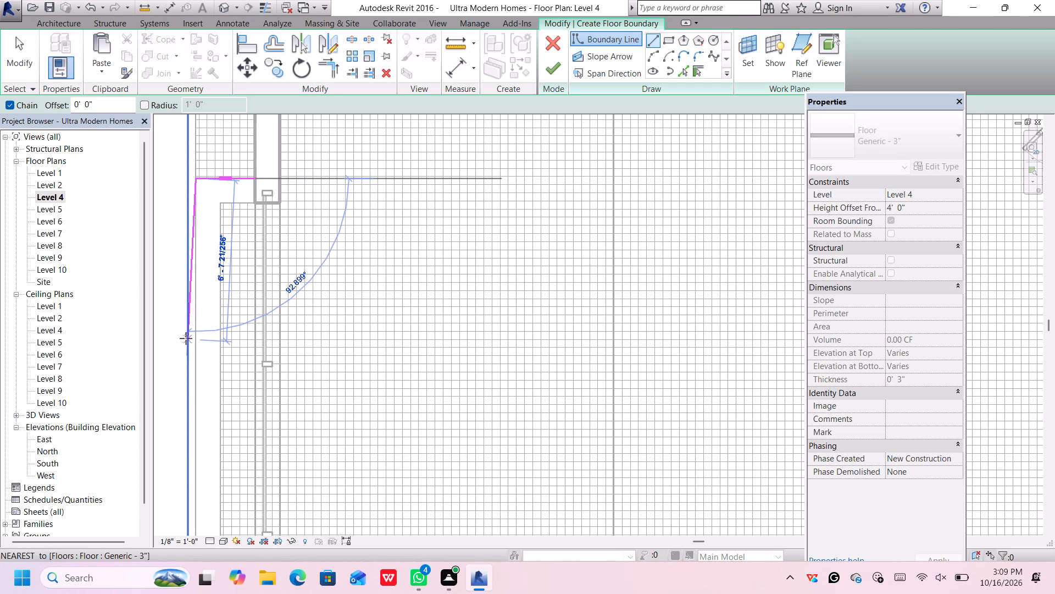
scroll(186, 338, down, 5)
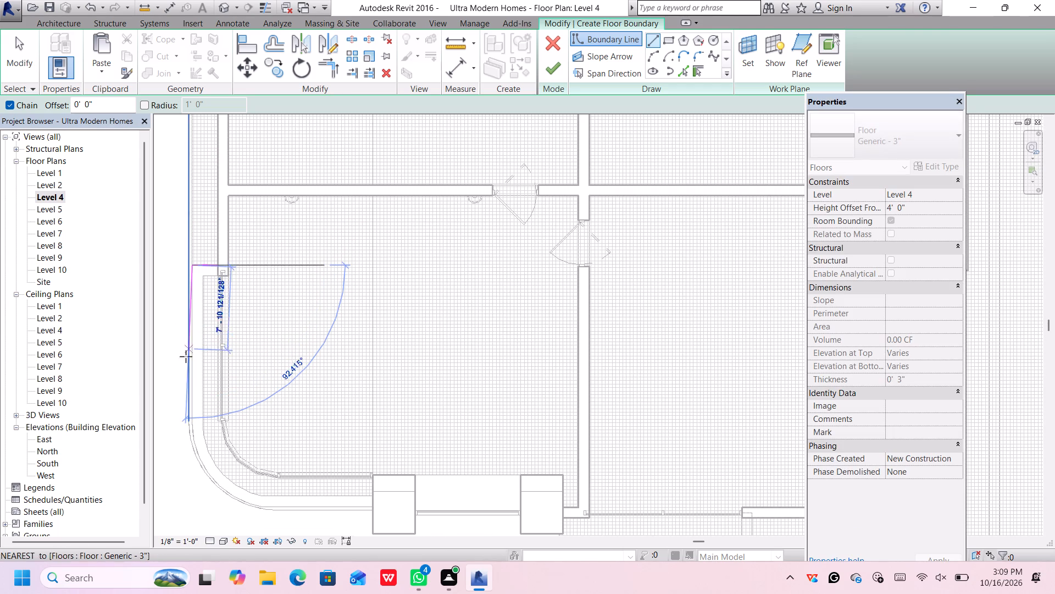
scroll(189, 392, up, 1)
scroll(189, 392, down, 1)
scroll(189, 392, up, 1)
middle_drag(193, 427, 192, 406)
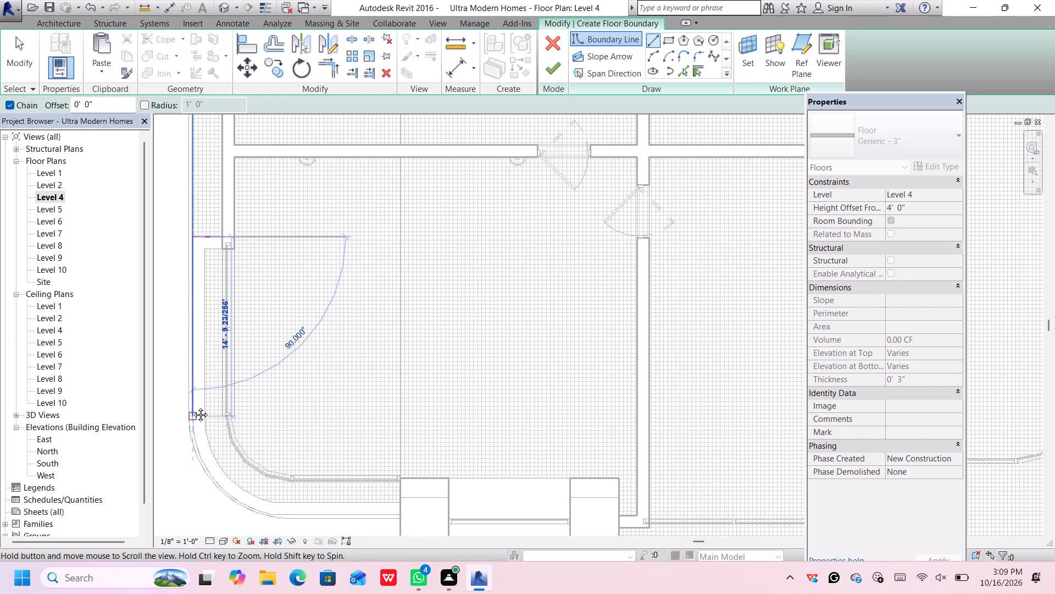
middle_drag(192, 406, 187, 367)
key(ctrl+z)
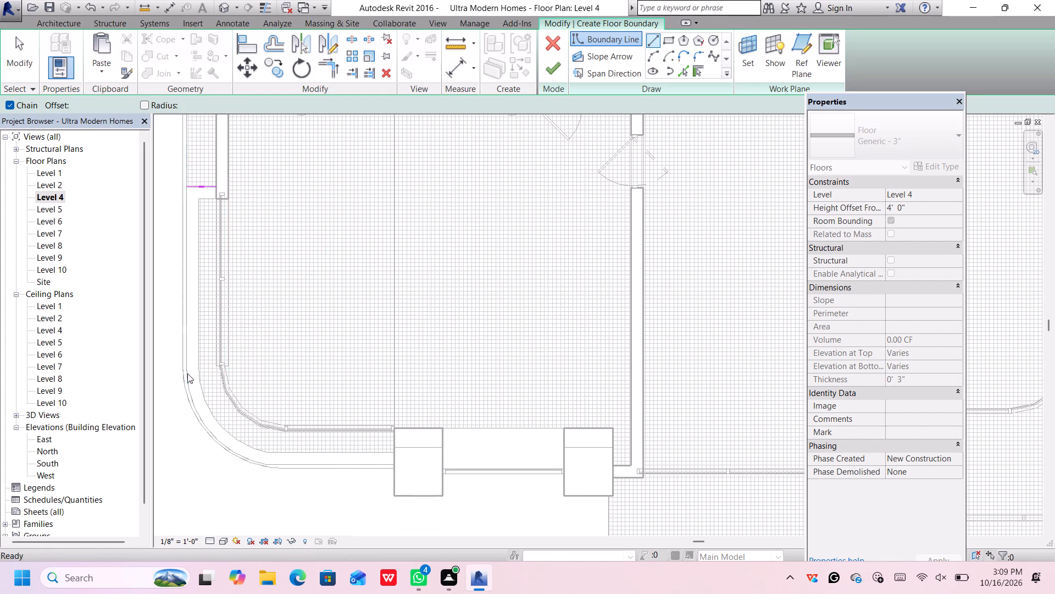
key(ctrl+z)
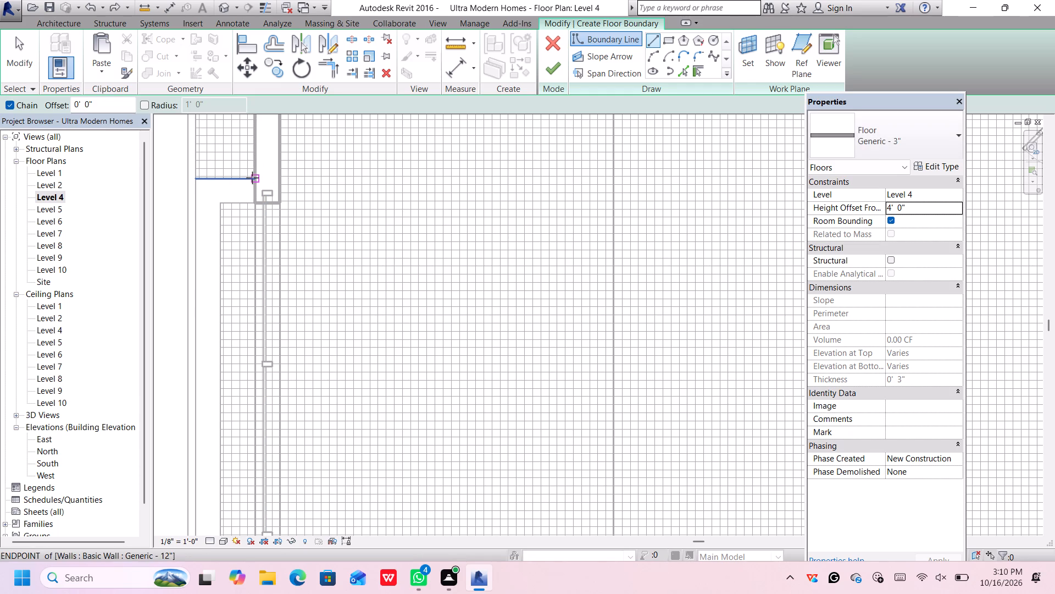
Sketch the boundary's north end edge about 2'-9" west from the 12" wall, then its outer west edge south to the curved corner's start.
click(252, 178)
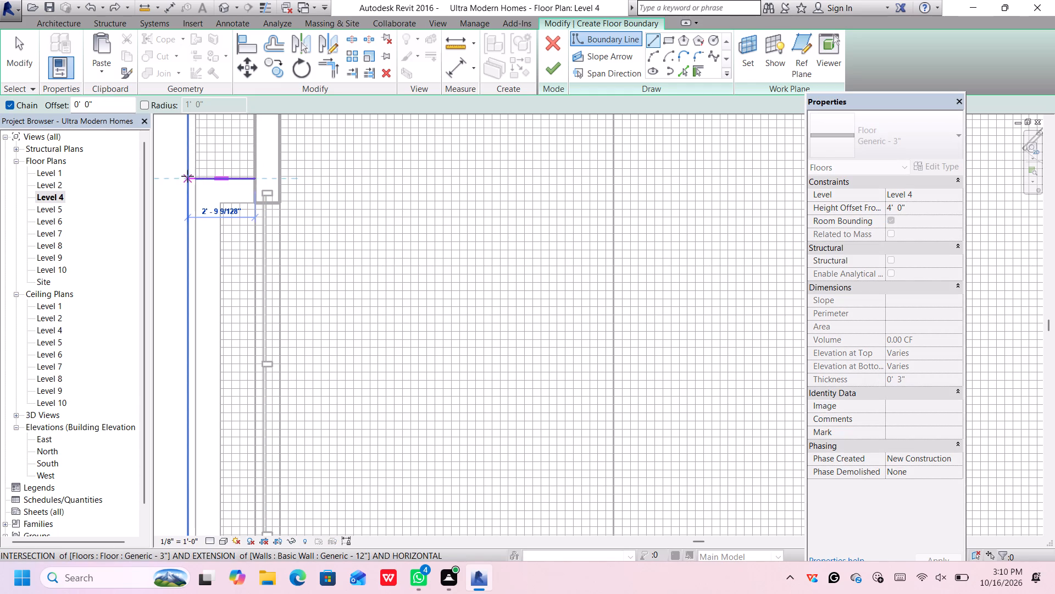
click(187, 177)
scroll(180, 200, down, 2)
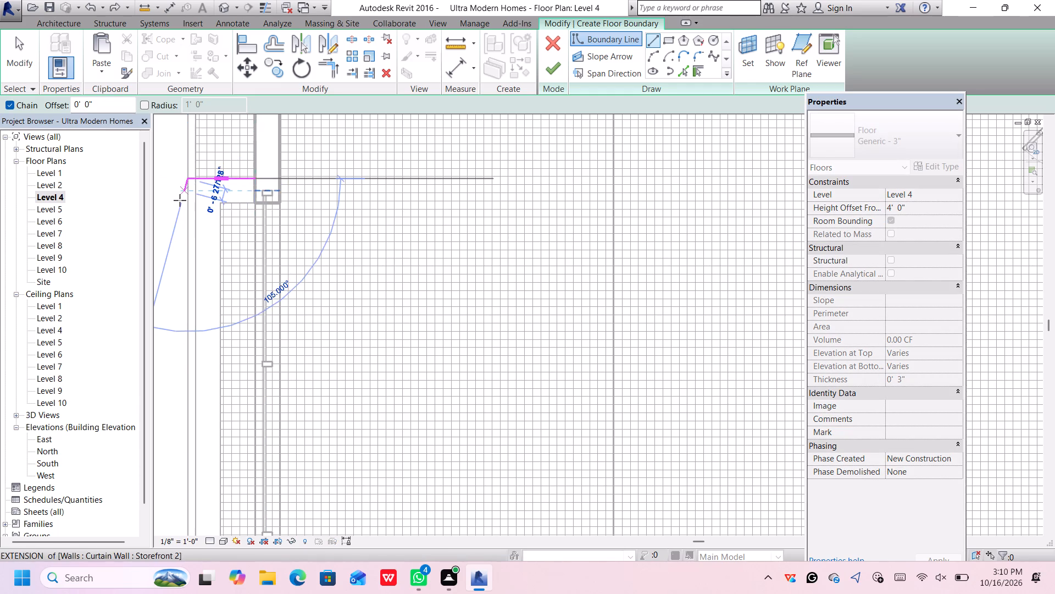
scroll(180, 200, down, 5)
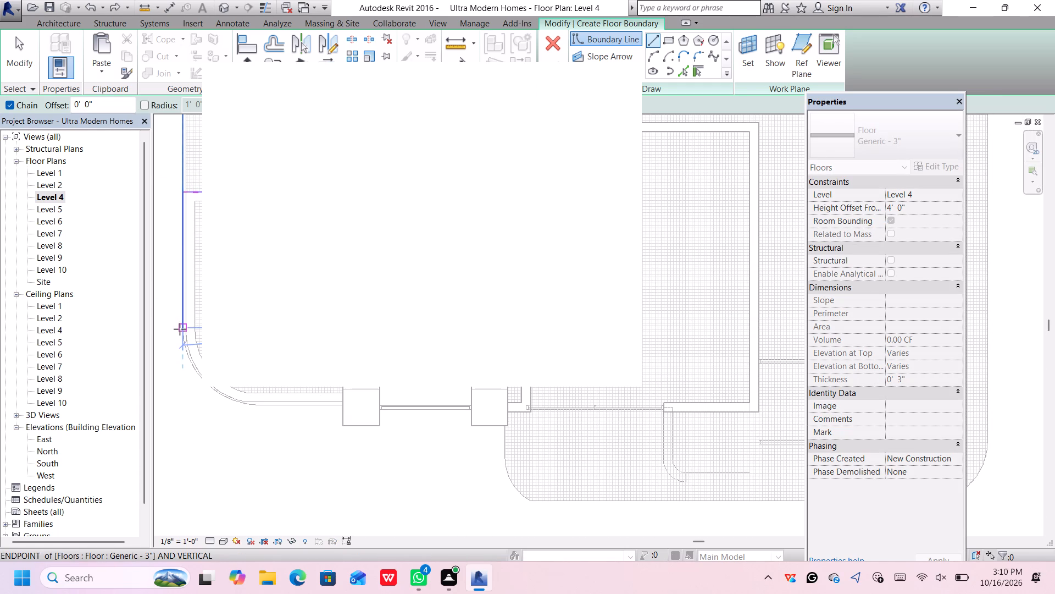
scroll(180, 326, up, 2)
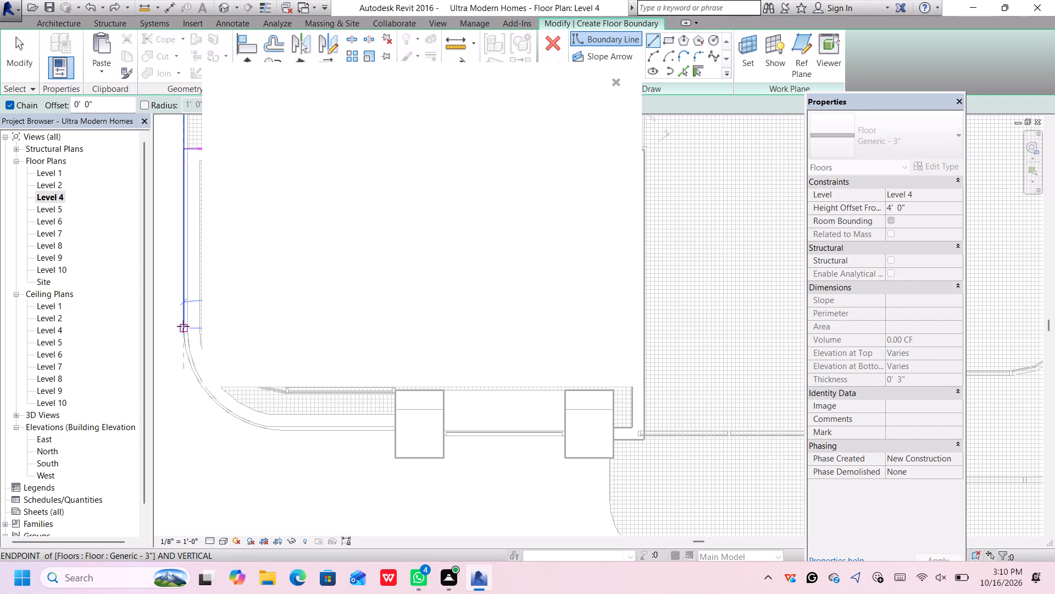
click(183, 326)
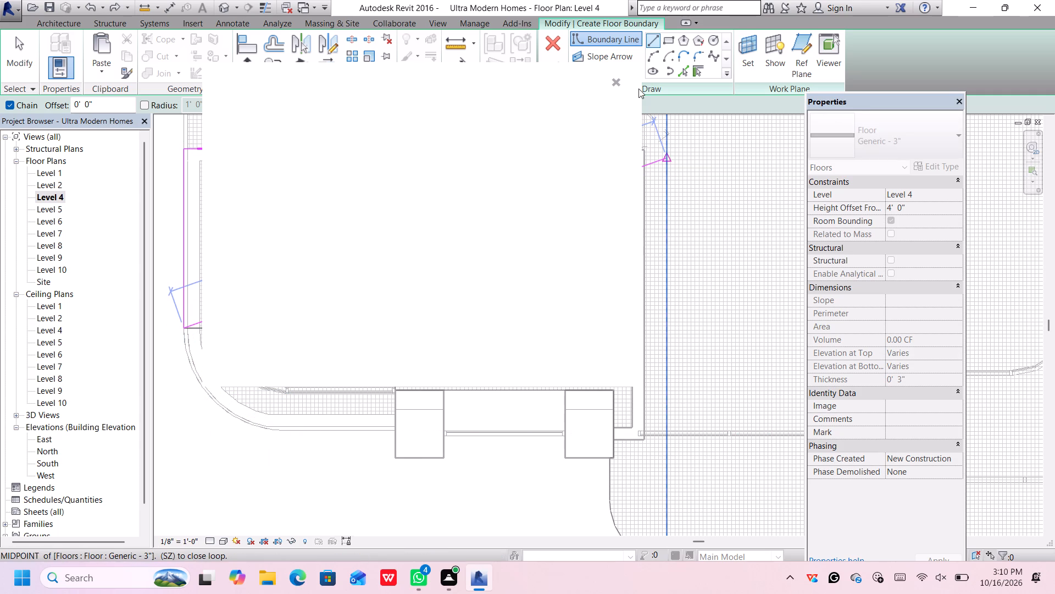
click(619, 81)
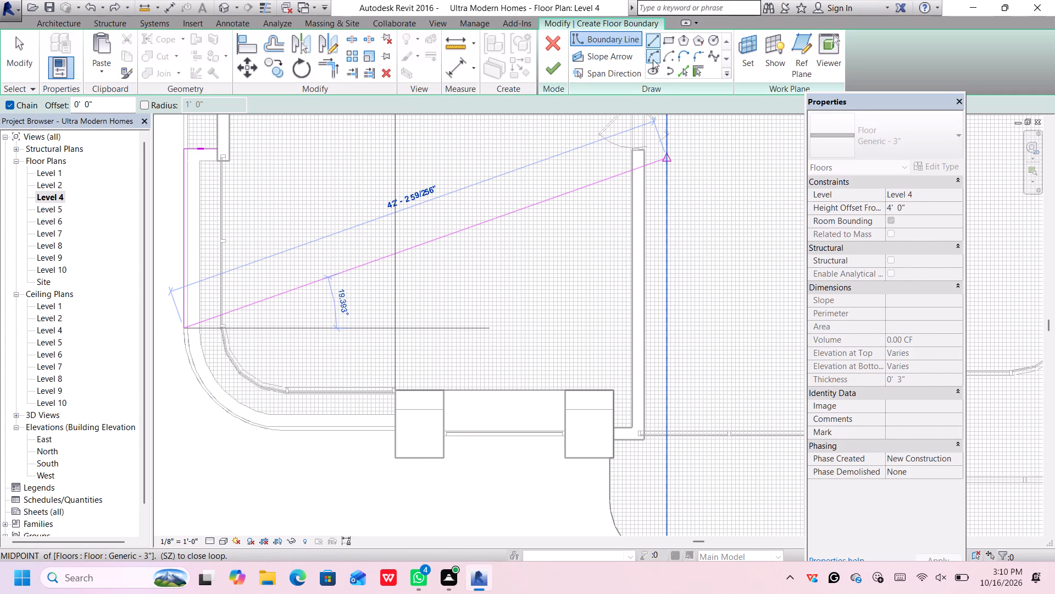
Sketch the outer southwest corner as a 90° boundary arc of about 8'-5" radius, following the existing floor's curved edge.
click(645, 47)
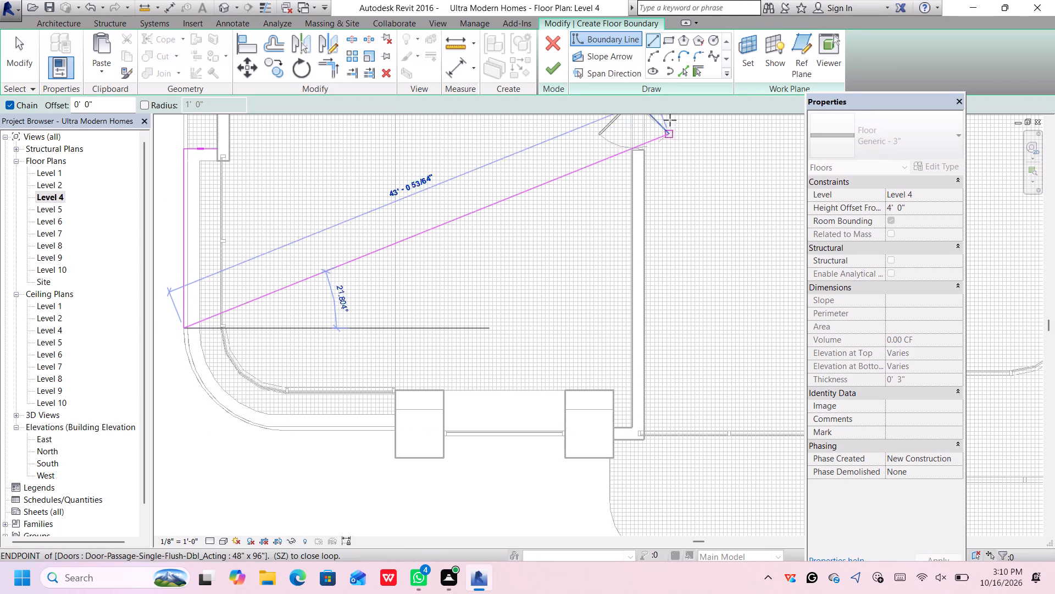
click(654, 59)
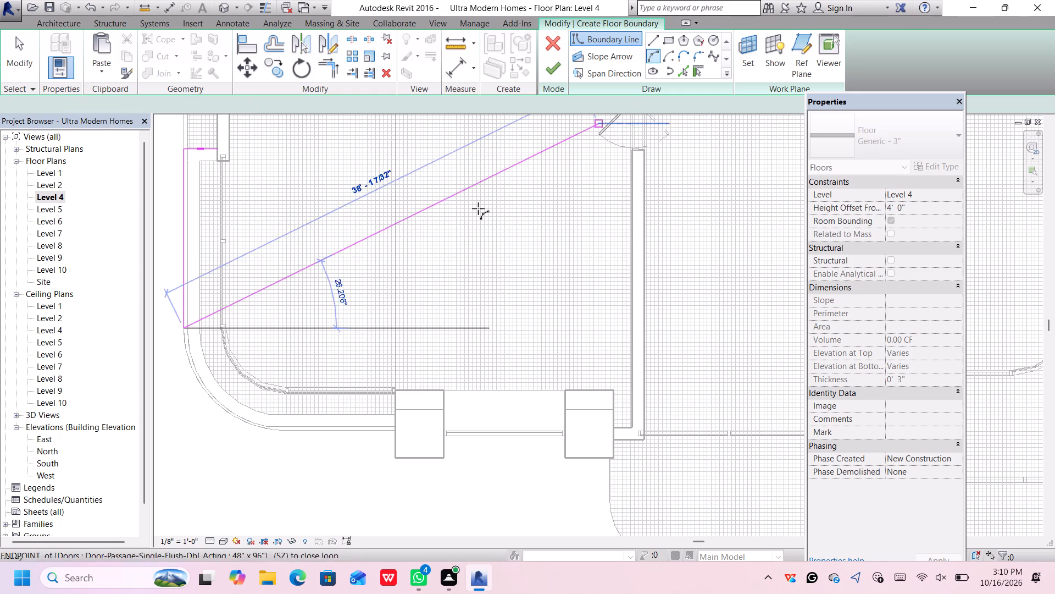
scroll(271, 432, up, 2)
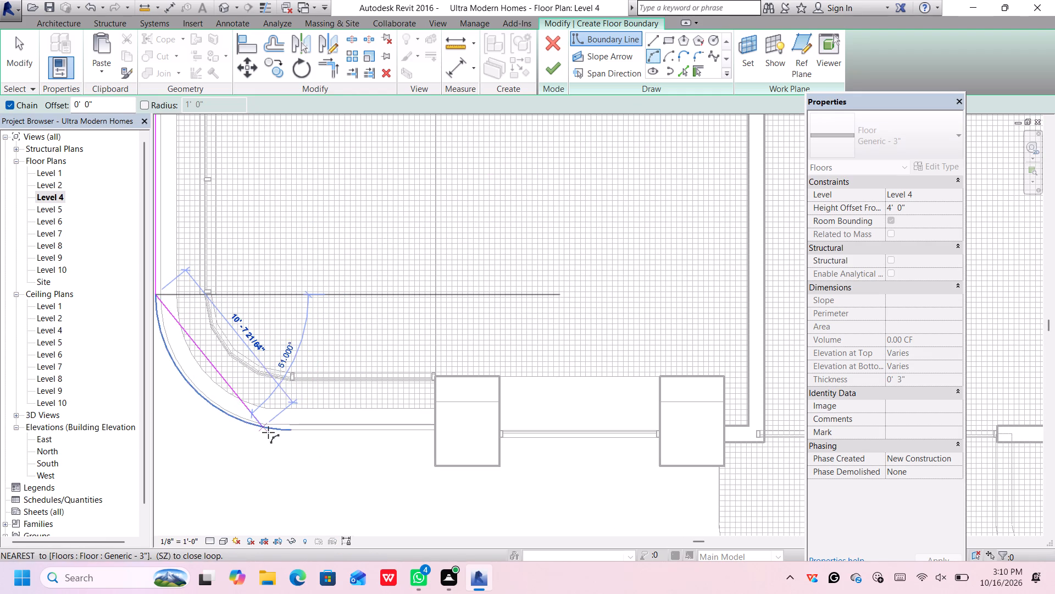
scroll(266, 428, up, 1)
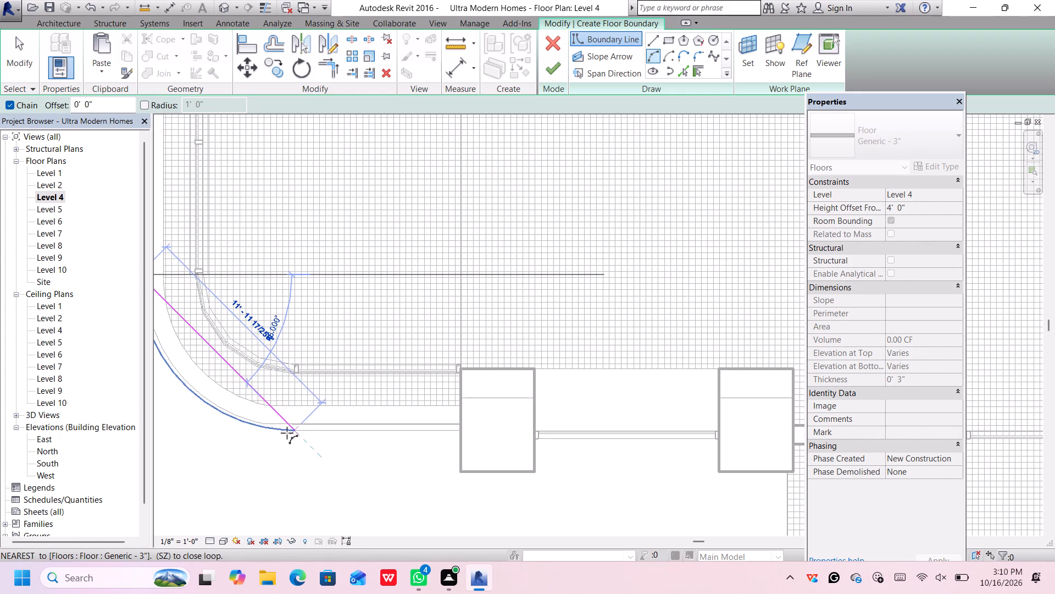
click(291, 431)
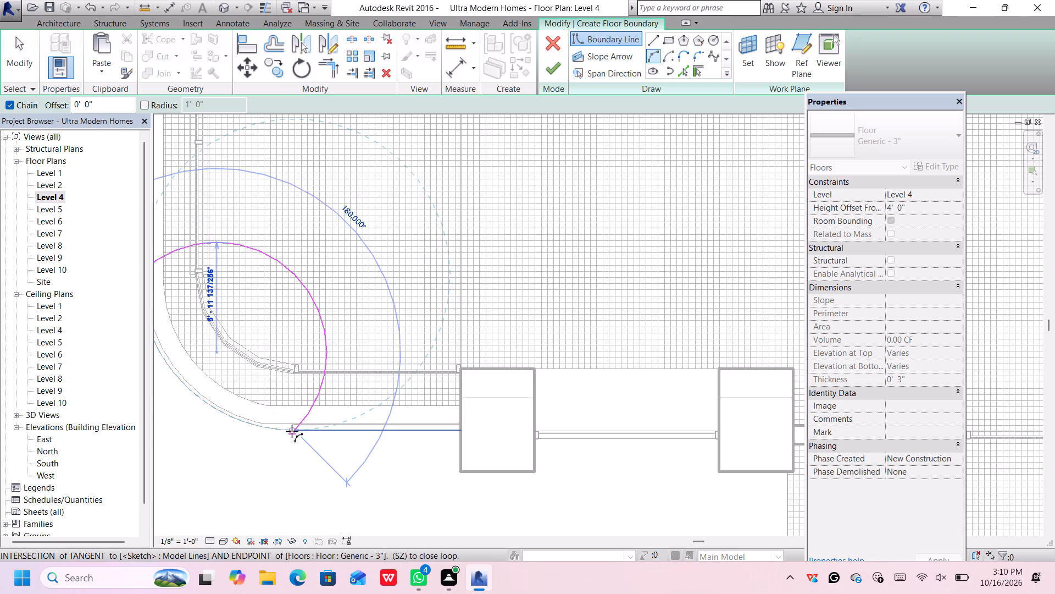
scroll(227, 373, down, 5)
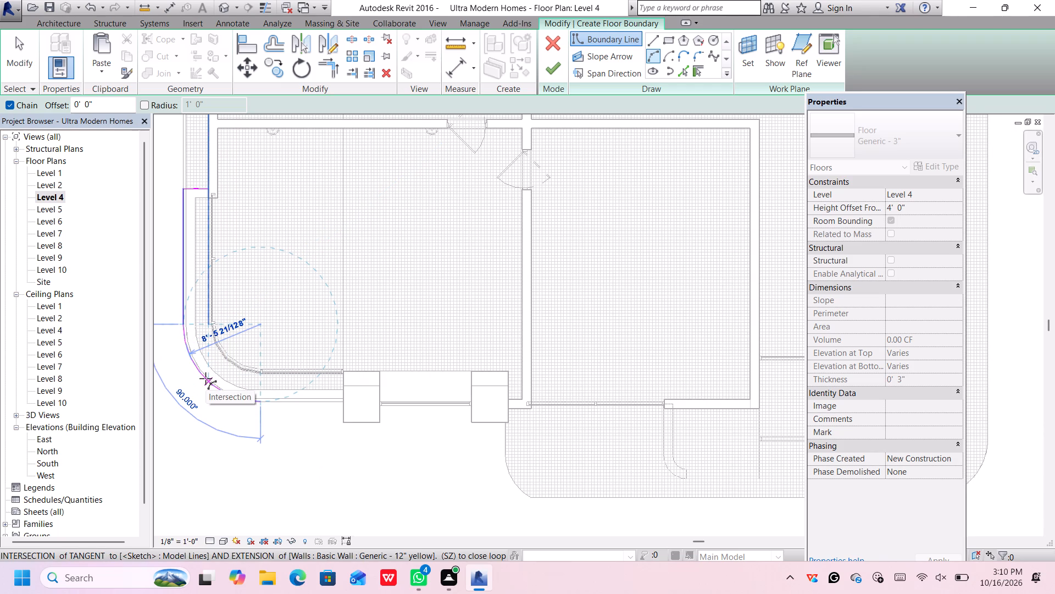
click(206, 378)
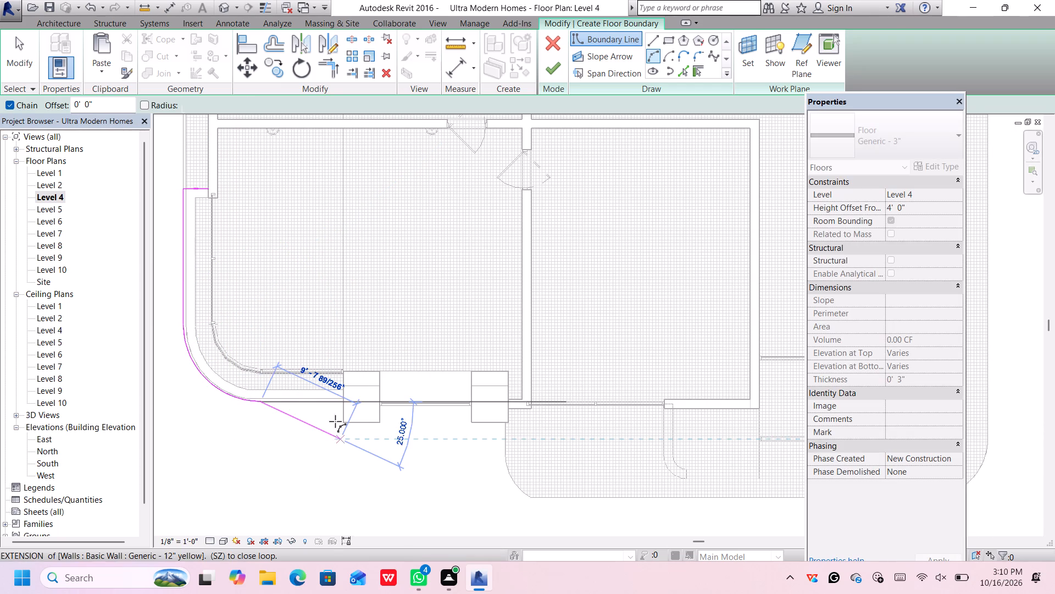
Sketch the south leg's boundary: 9'-0" outer edge to the column, end edge about 1'-4" long, and inner edge about 10'-6" back west.
click(654, 35)
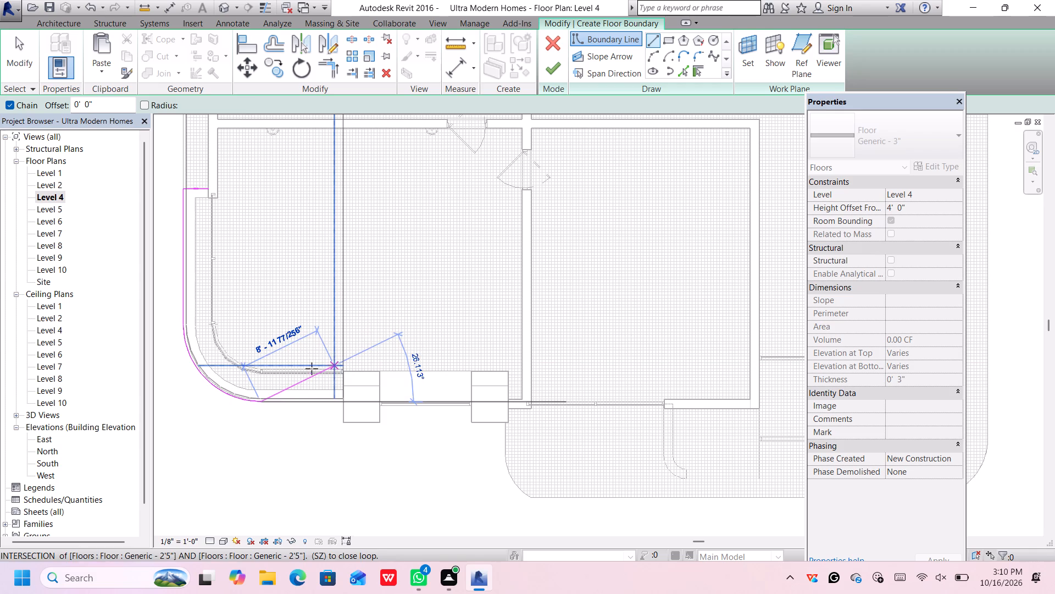
scroll(340, 402, up, 3)
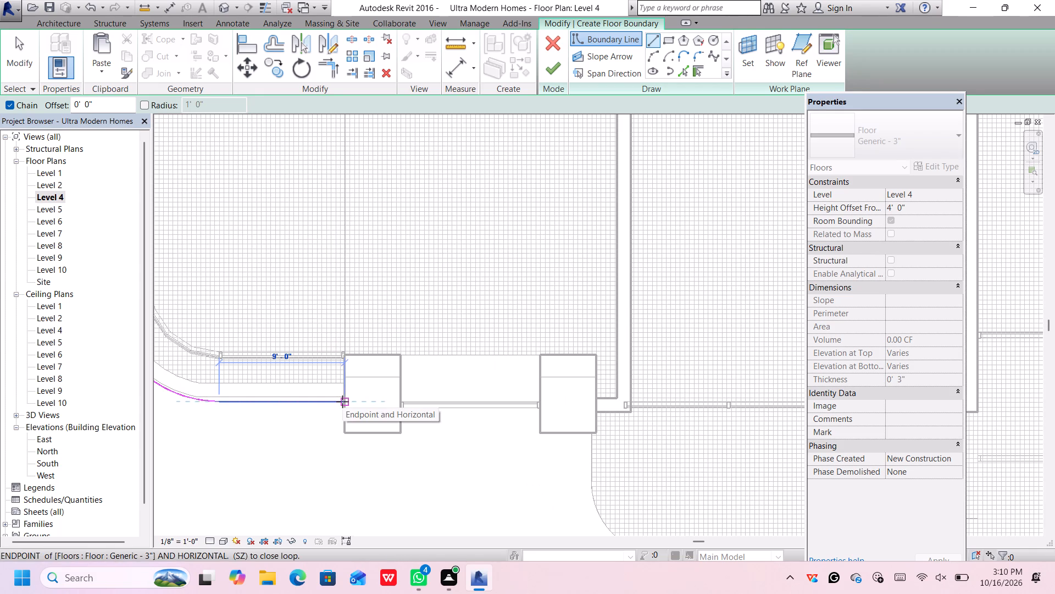
click(343, 402)
scroll(346, 376, down, 3)
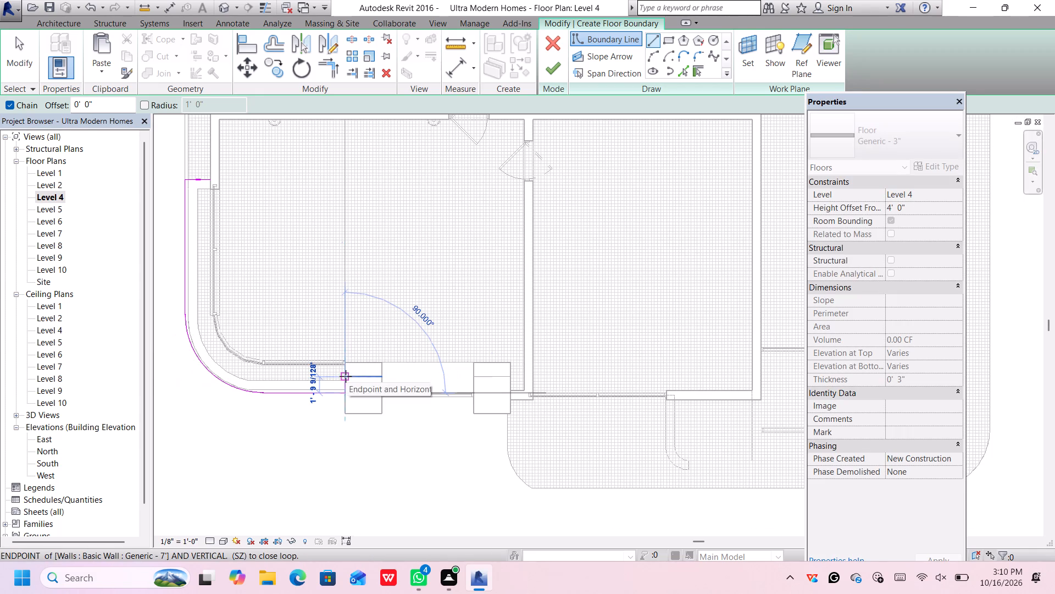
scroll(343, 380, up, 3)
click(345, 380)
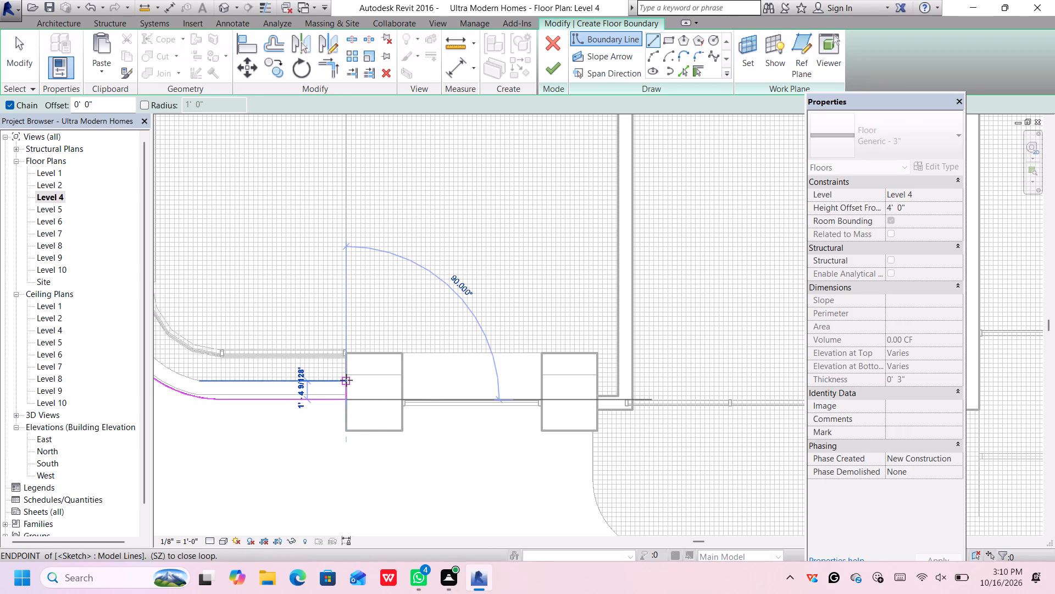
scroll(340, 382, down, 4)
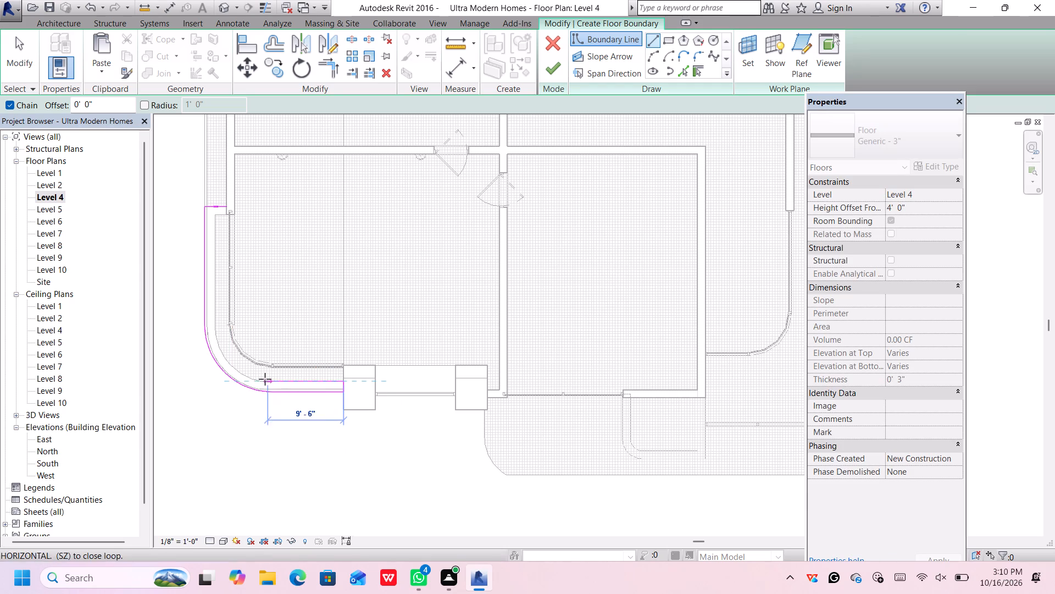
scroll(265, 381, up, 1)
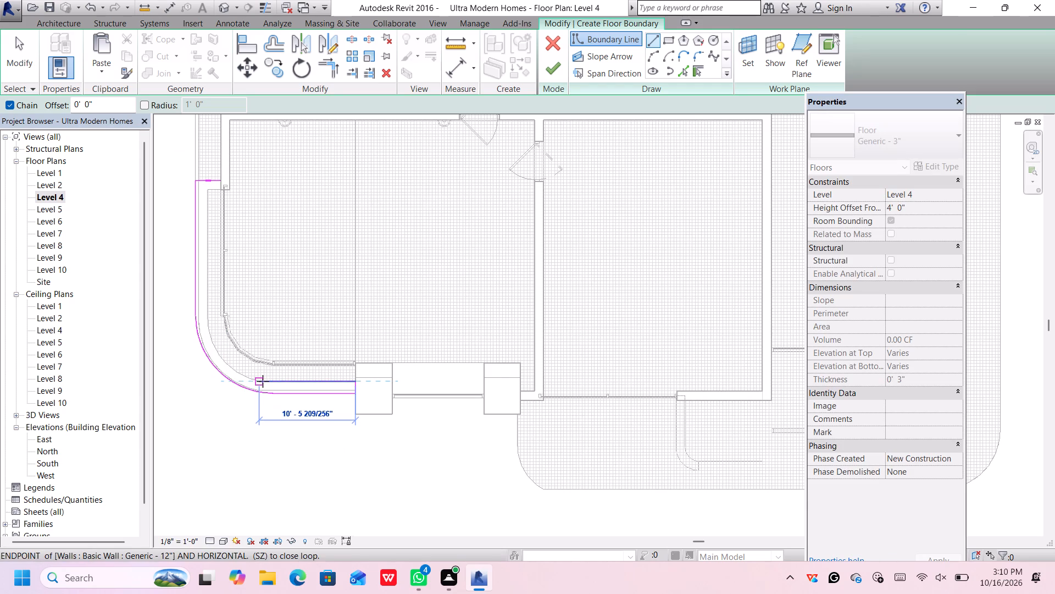
click(261, 381)
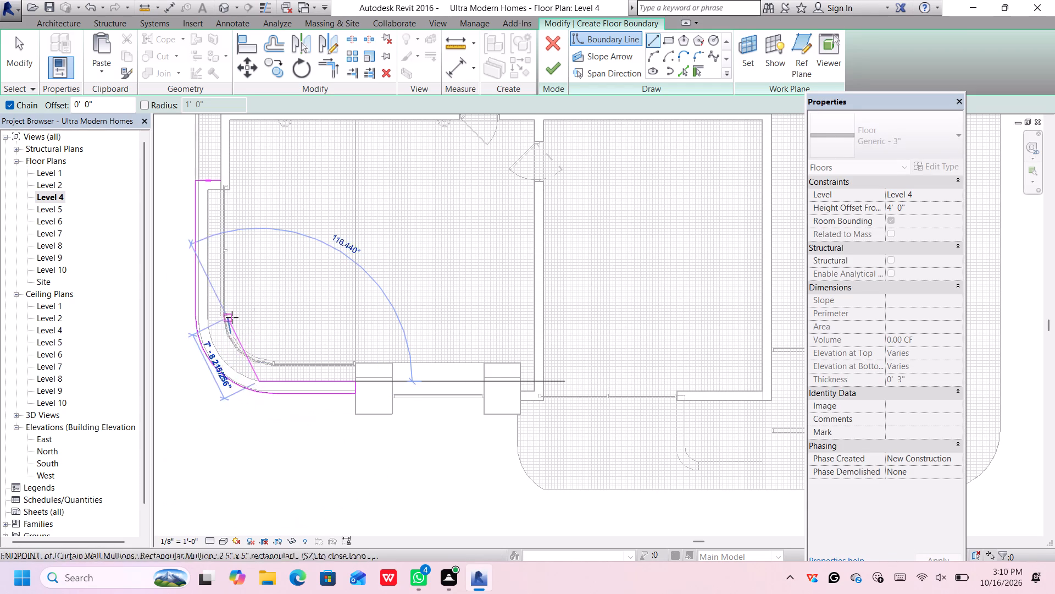
Sketch the inner southwest corner as a boundary arc of about 7' radius along the low curved wall's inner face.
click(652, 54)
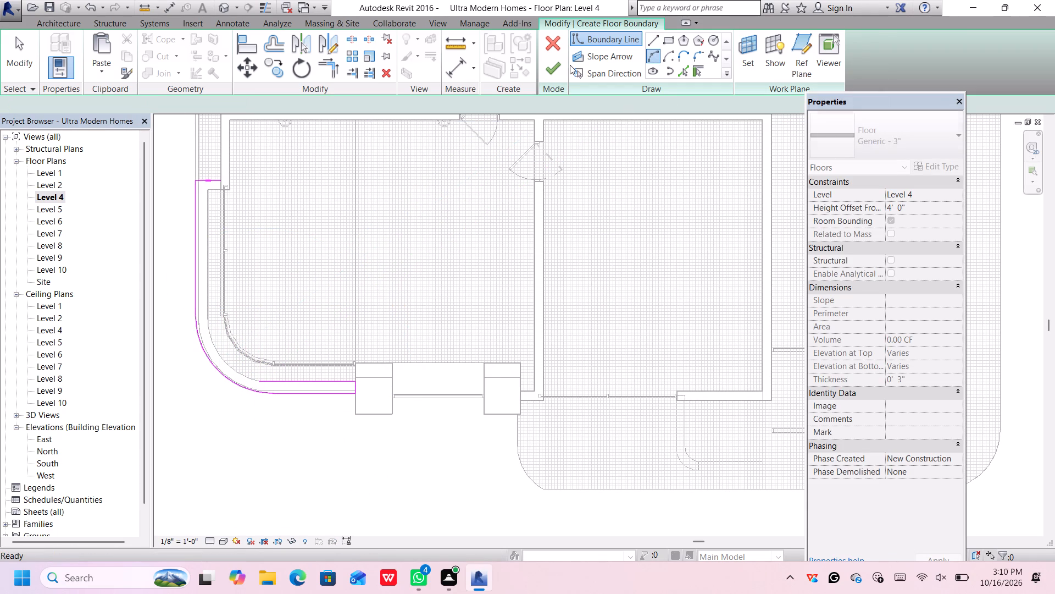
click(209, 316)
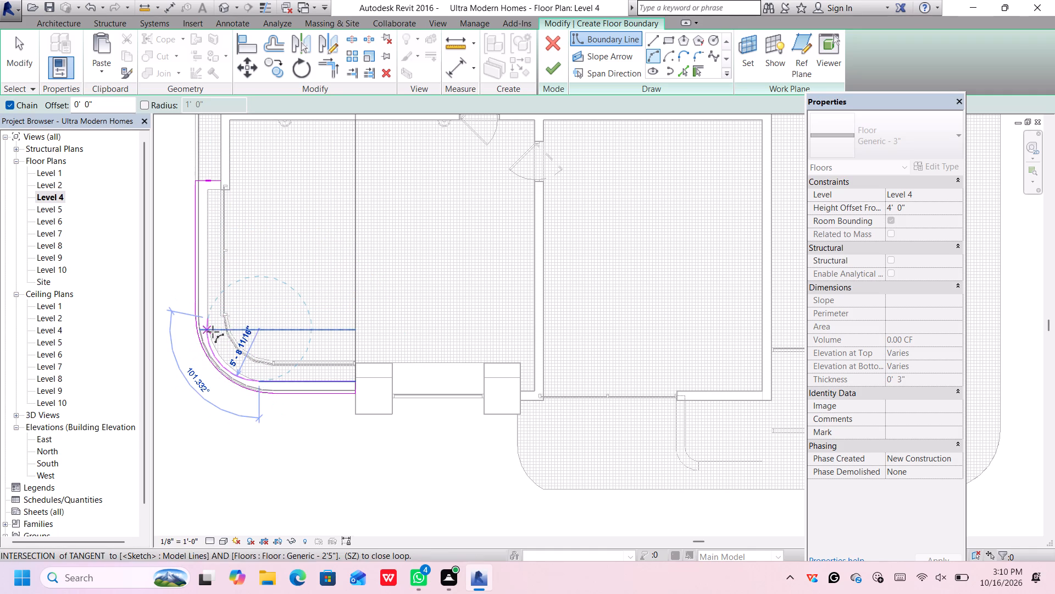
scroll(224, 355, up, 6)
click(218, 360)
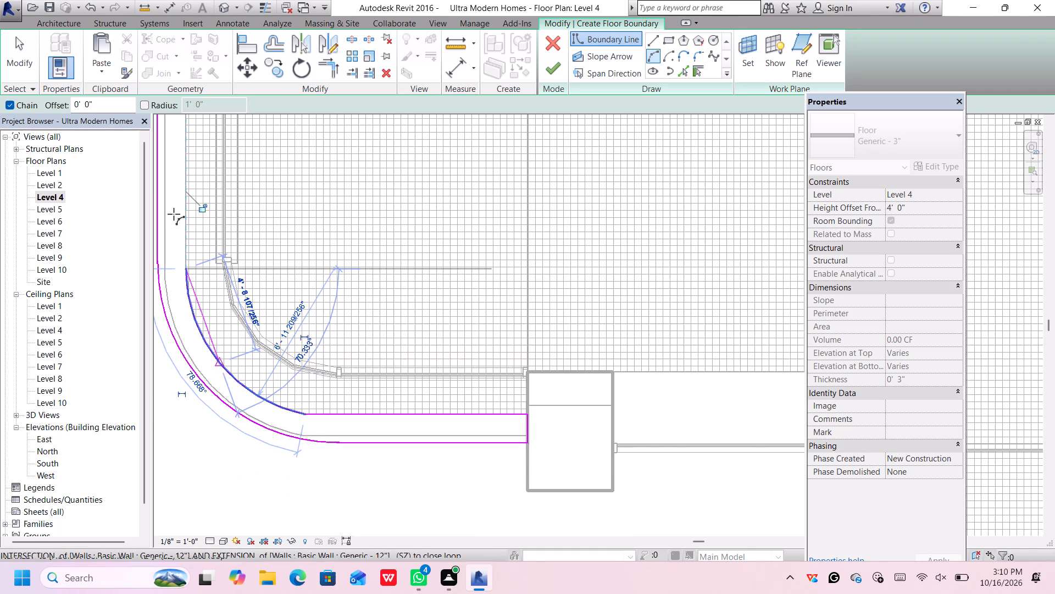
Sketch the 14'-0" inner west boundary edge from the inner arc's end north to the low wall's inner endpoint.
scroll(174, 214, down, 7)
middle_drag(189, 201, 218, 340)
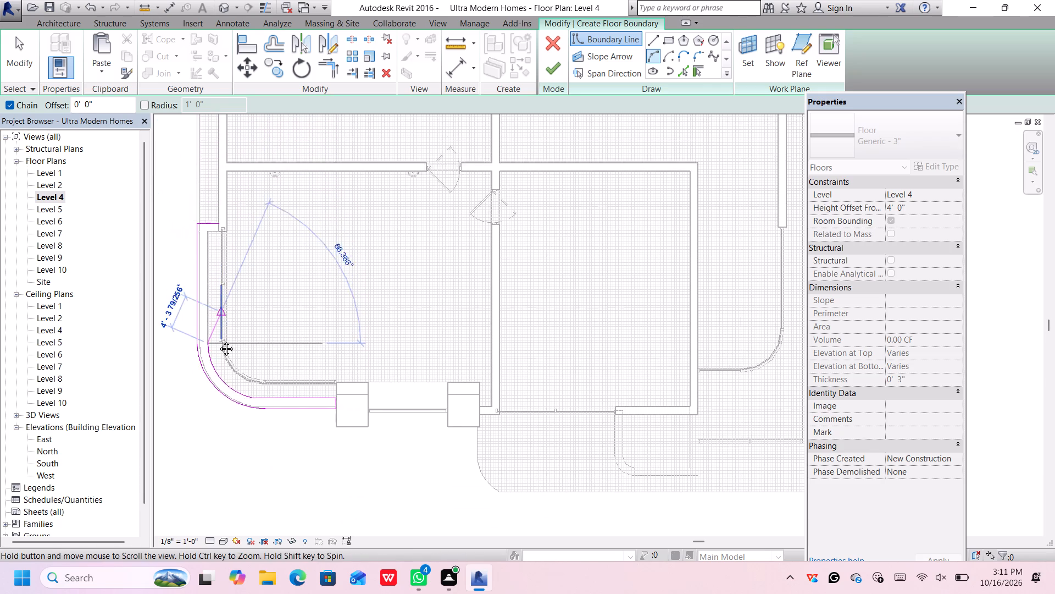
middle_drag(218, 340, 219, 348)
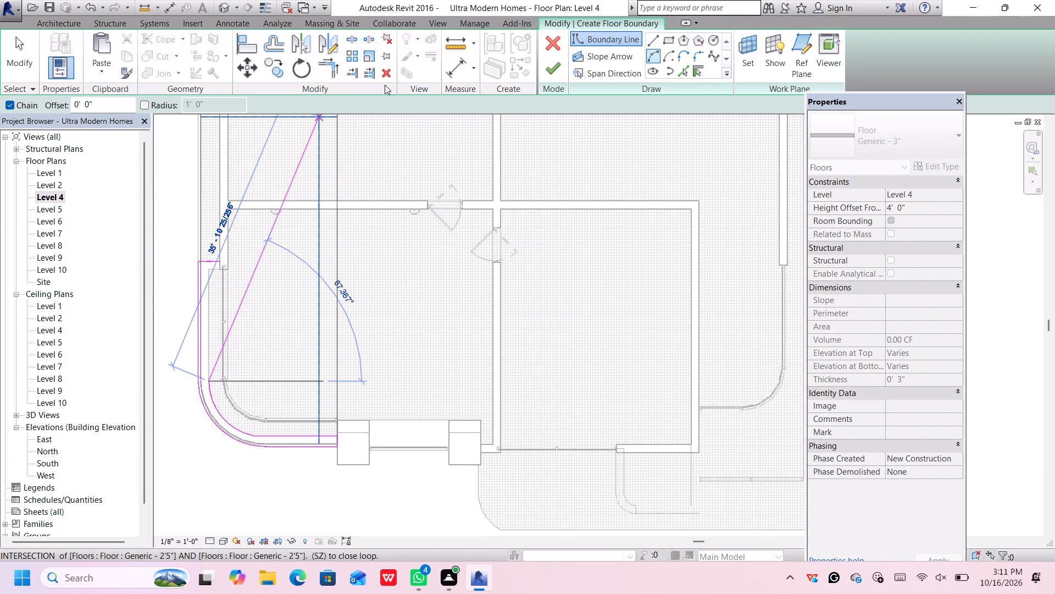
click(654, 40)
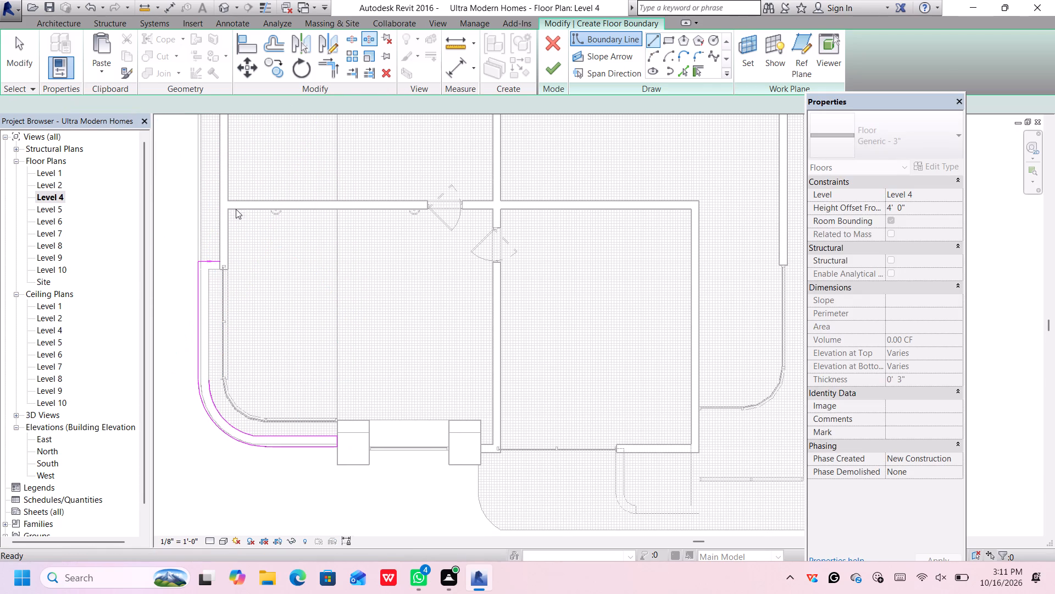
scroll(210, 271, up, 5)
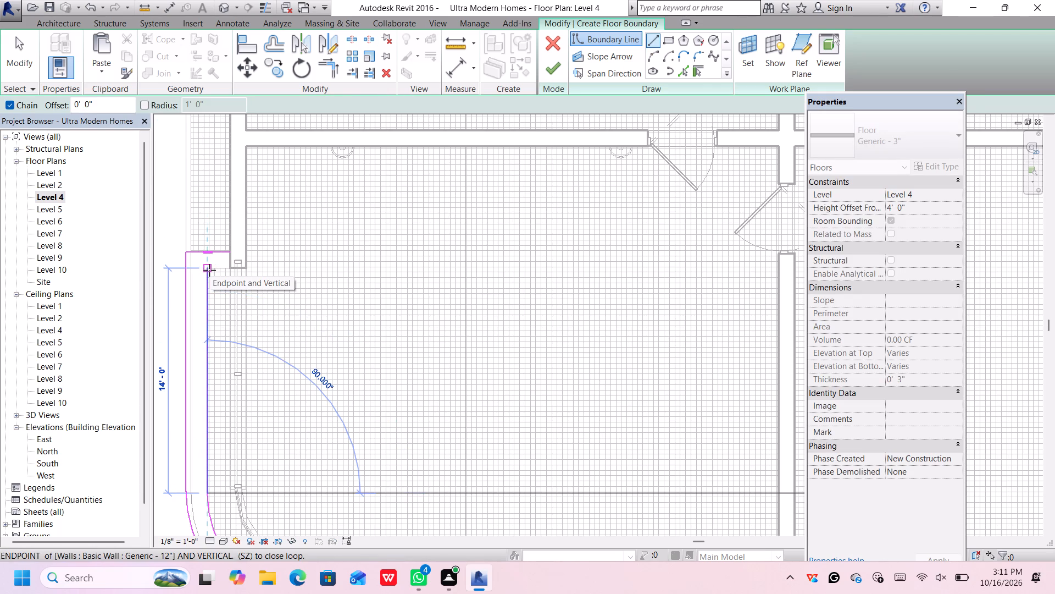
click(208, 268)
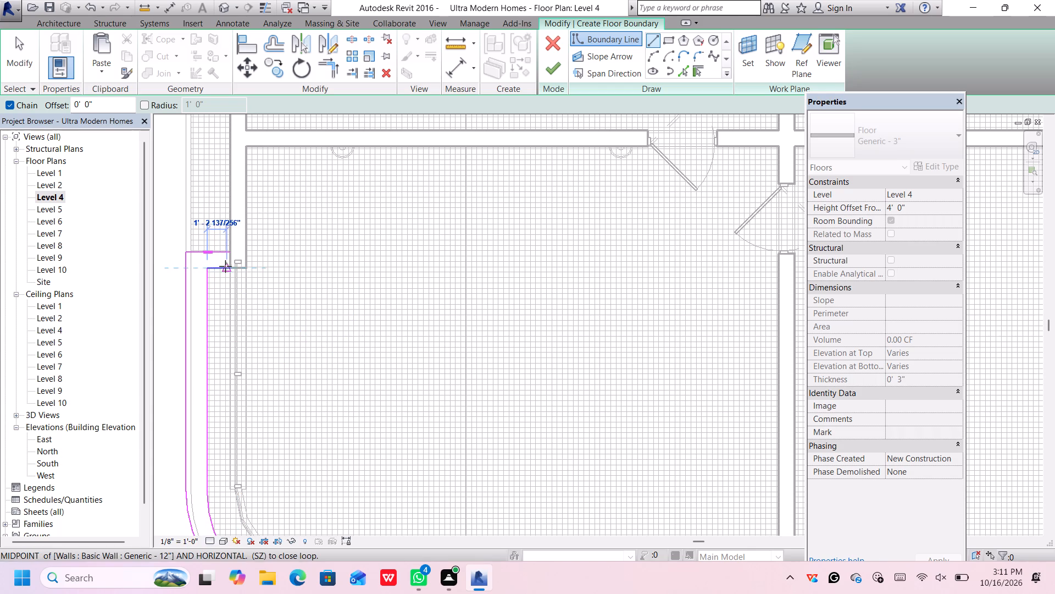
Close the curved strip's boundary along the exterior wall face near the curtain wall and finish the Generic - 3" floor on Level 4.
scroll(231, 266, up, 5)
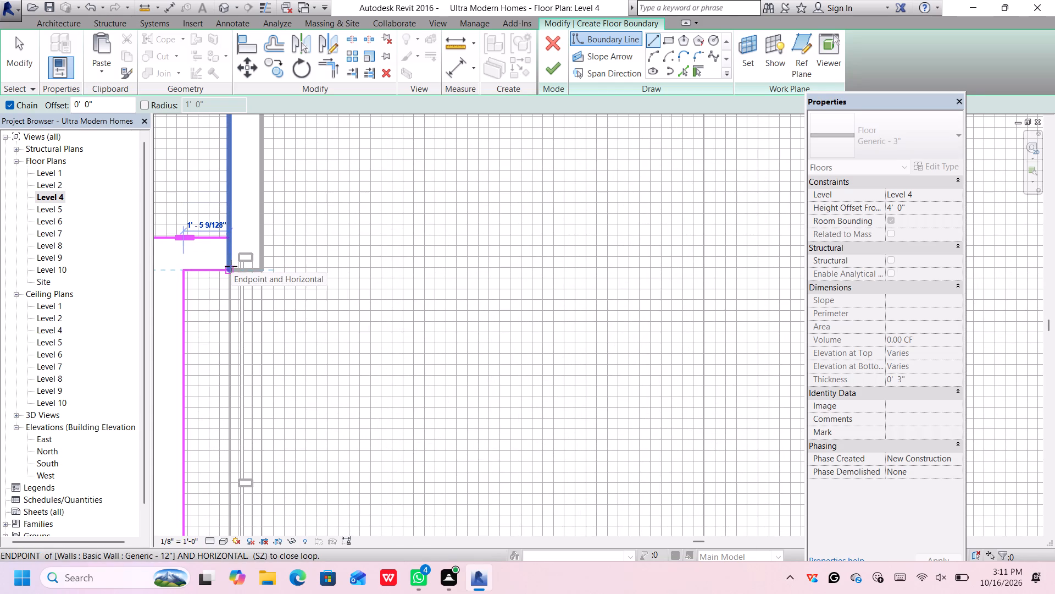
click(231, 266)
click(226, 238)
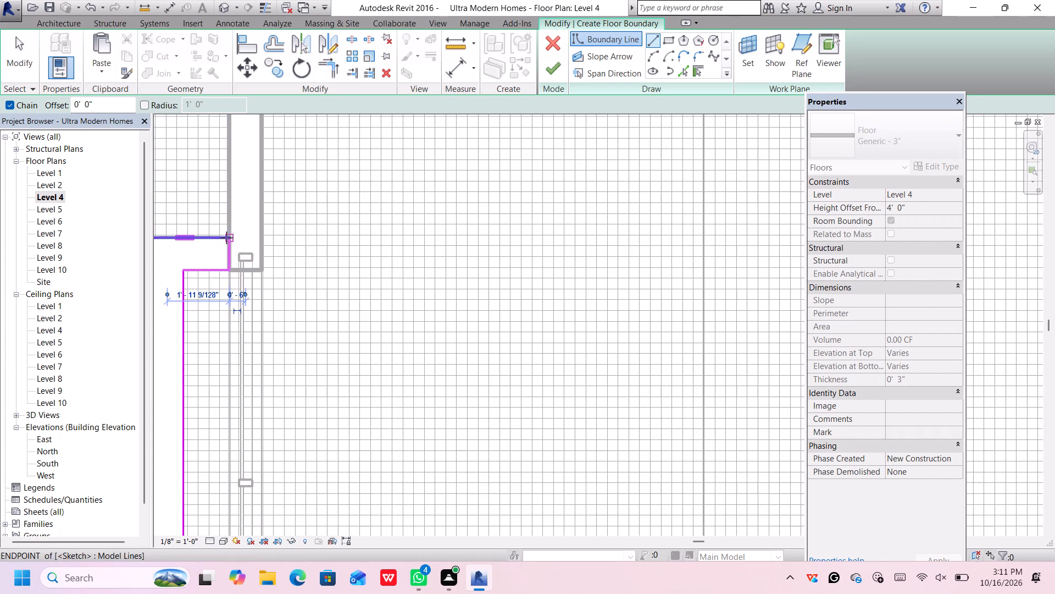
scroll(226, 241, down, 8)
scroll(230, 324, down, 3)
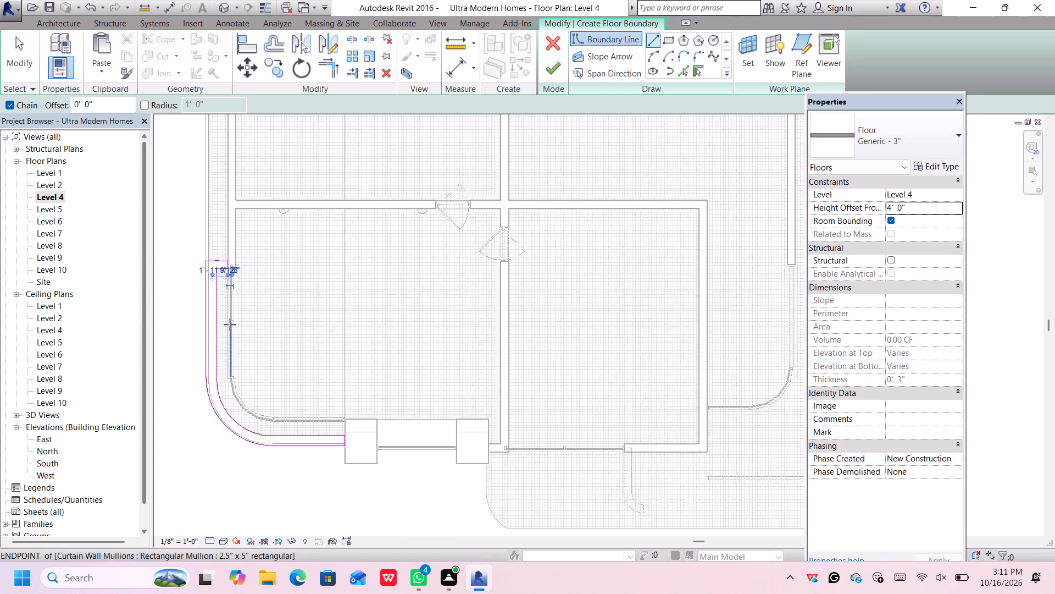
scroll(230, 324, down, 1)
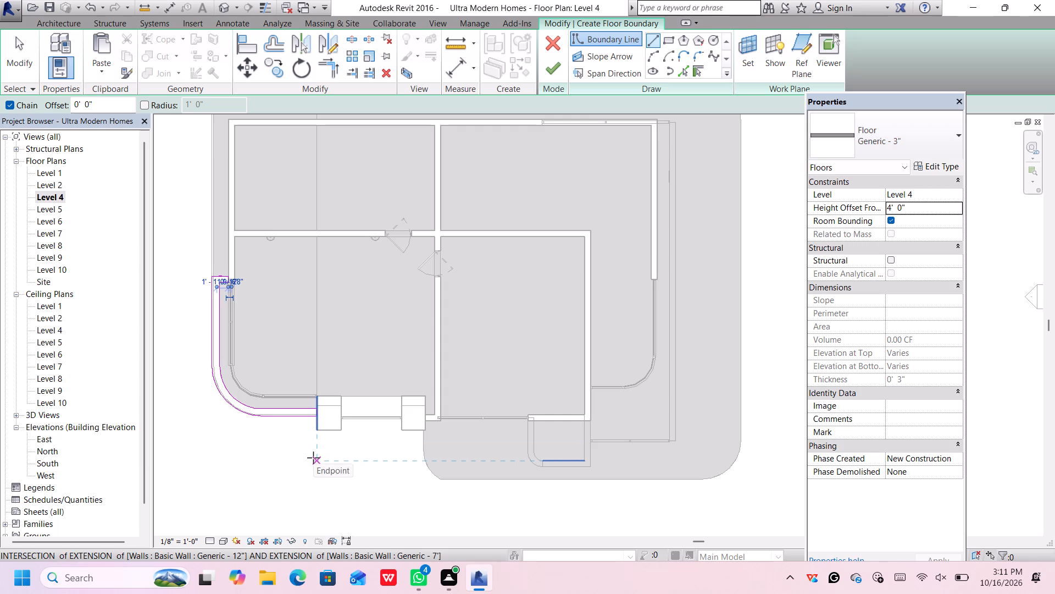
key(Escape)
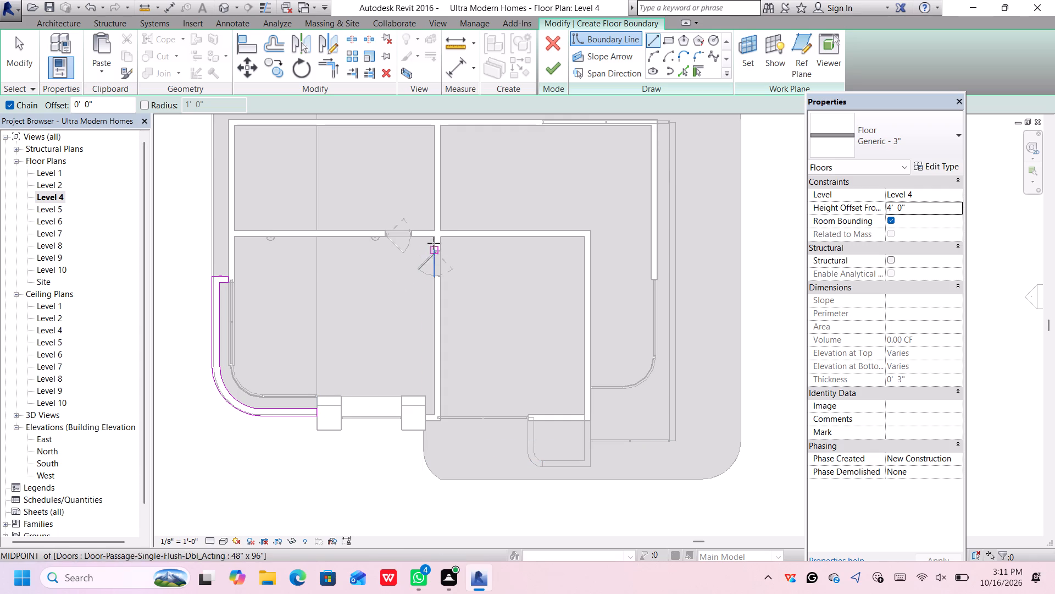
key(Escape)
click(556, 68)
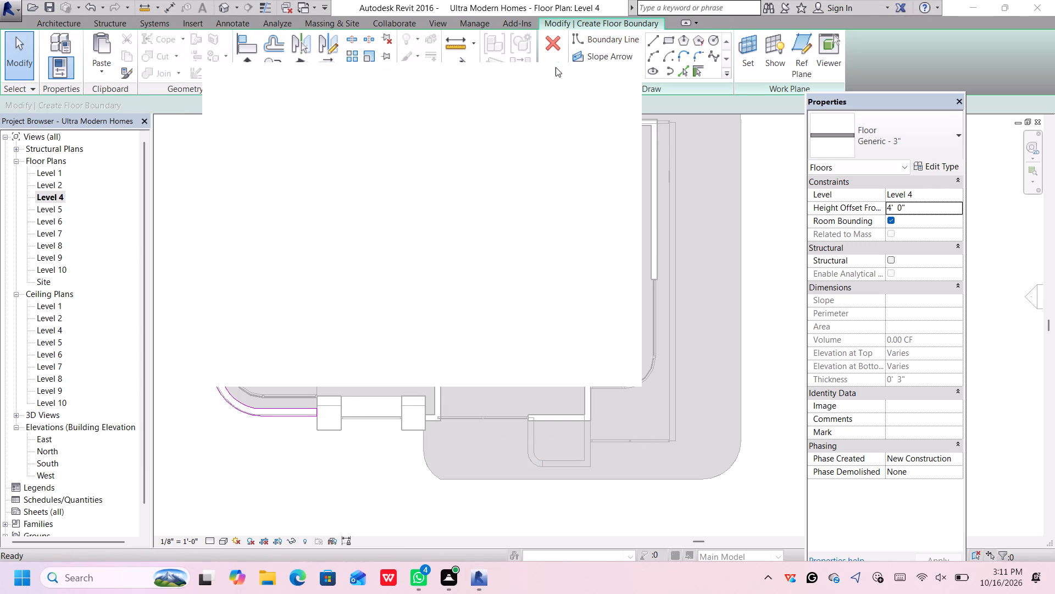
click(618, 81)
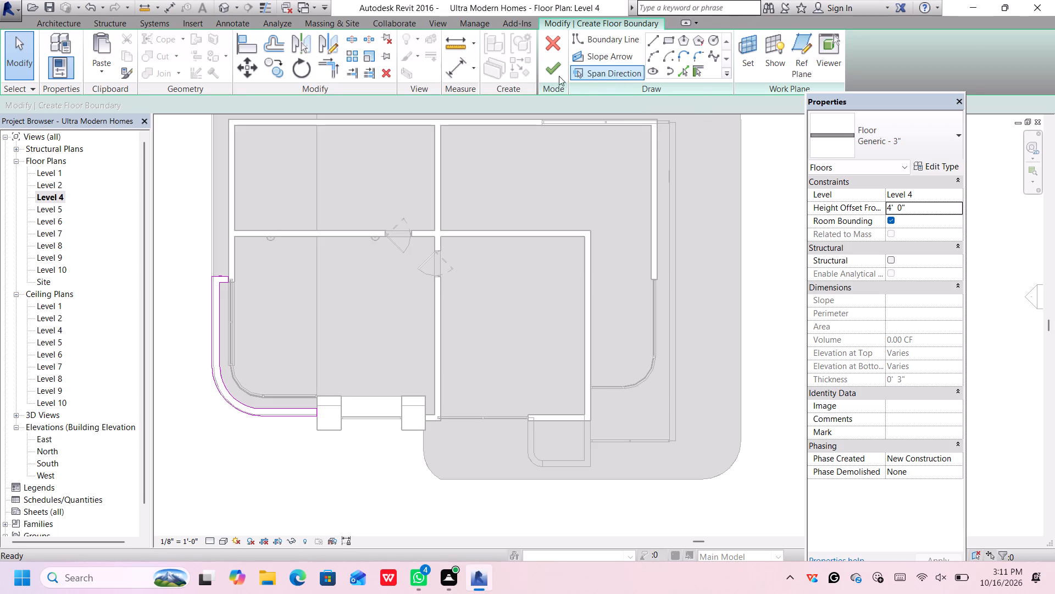
click(552, 67)
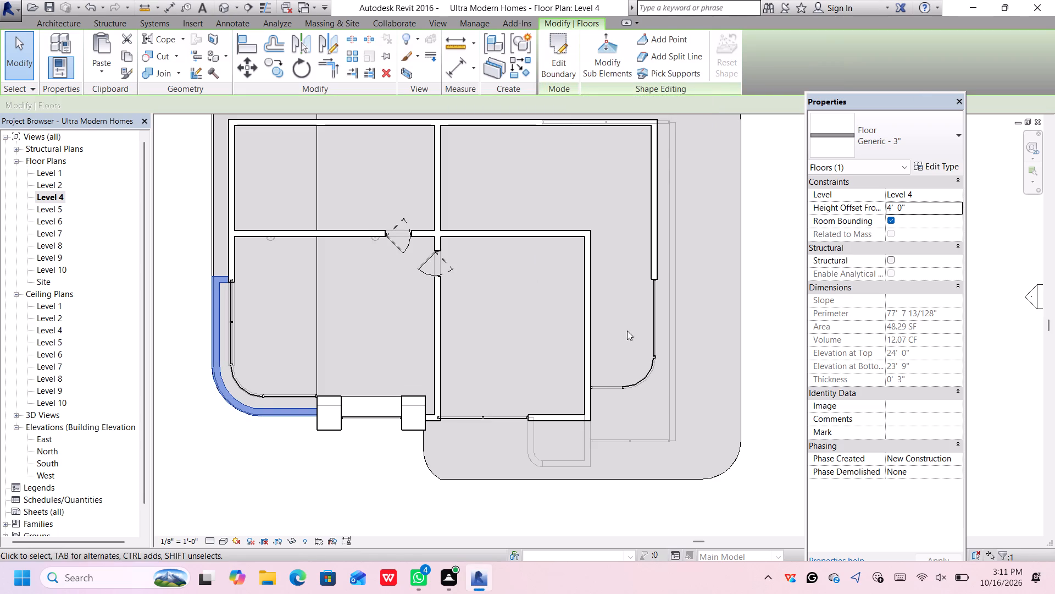
In the 3D view, set the curved parapet cap floor's height offset from Level 4 to 3' 0".
drag(891, 98, 869, 96)
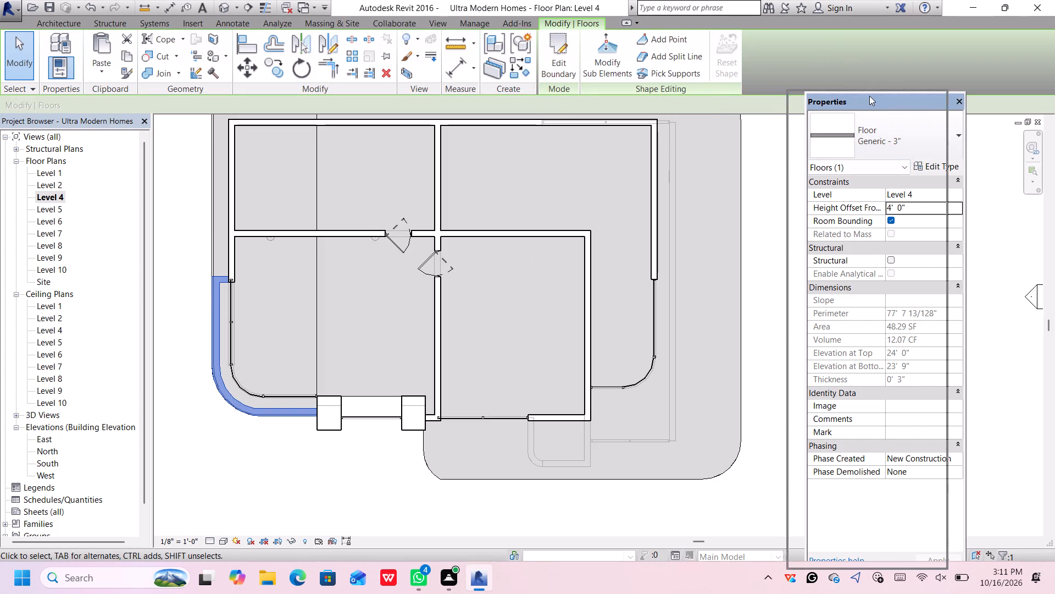
drag(869, 96, 854, 96)
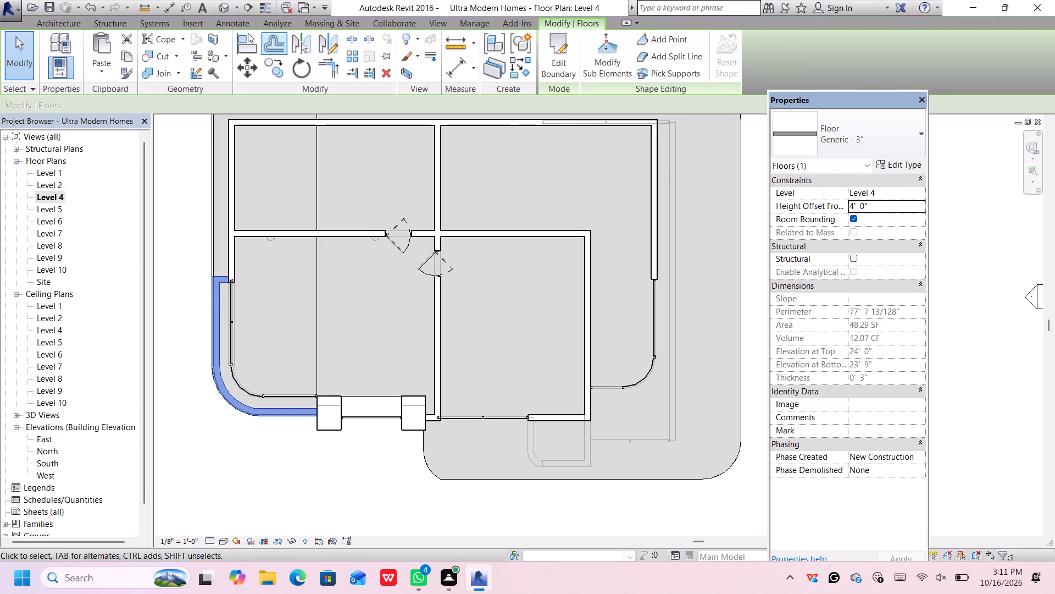
click(218, 3)
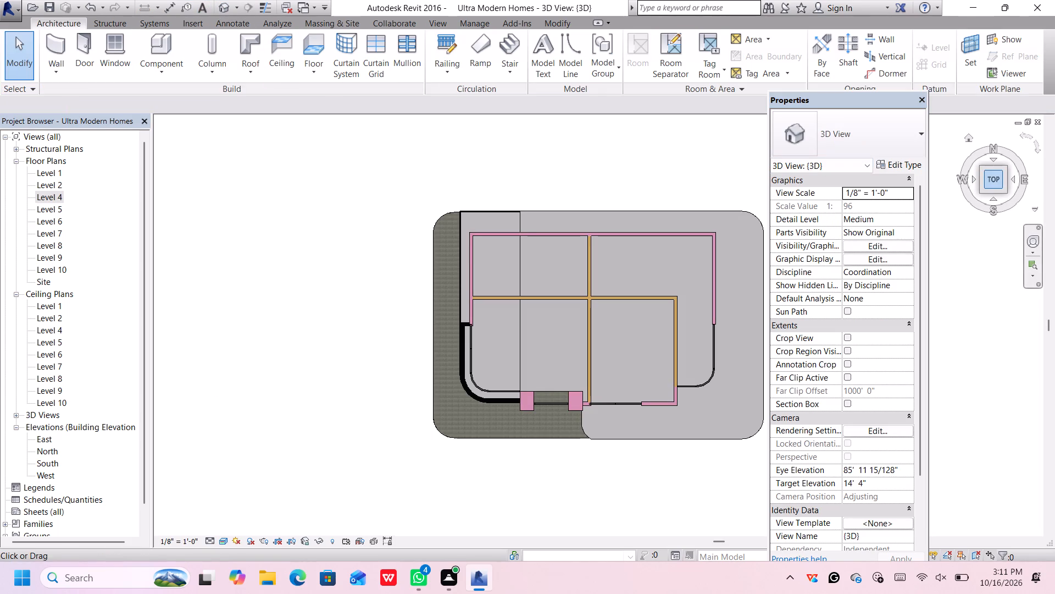
click(982, 190)
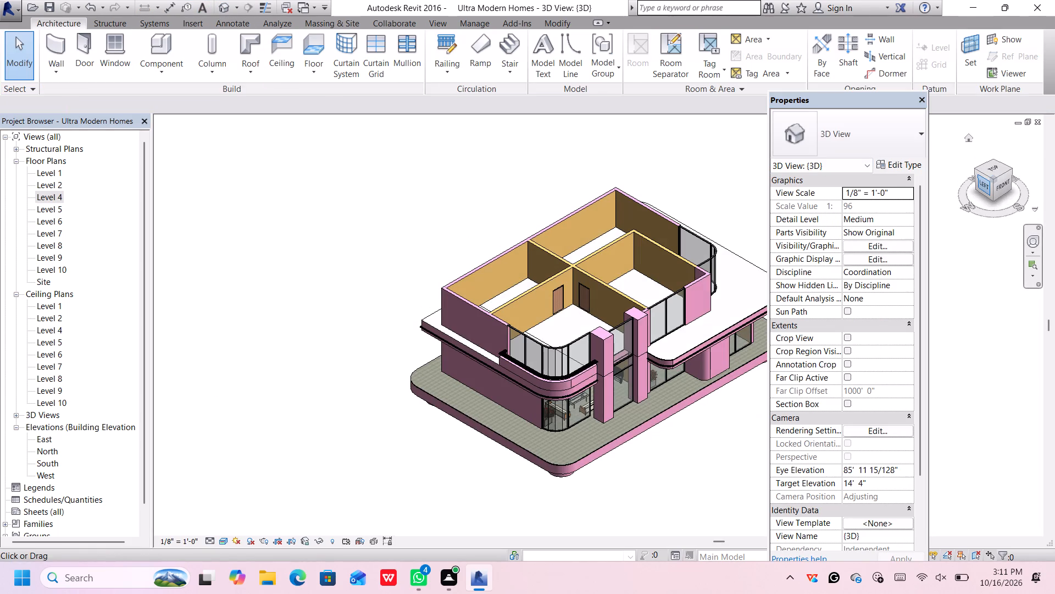
scroll(564, 394, up, 7)
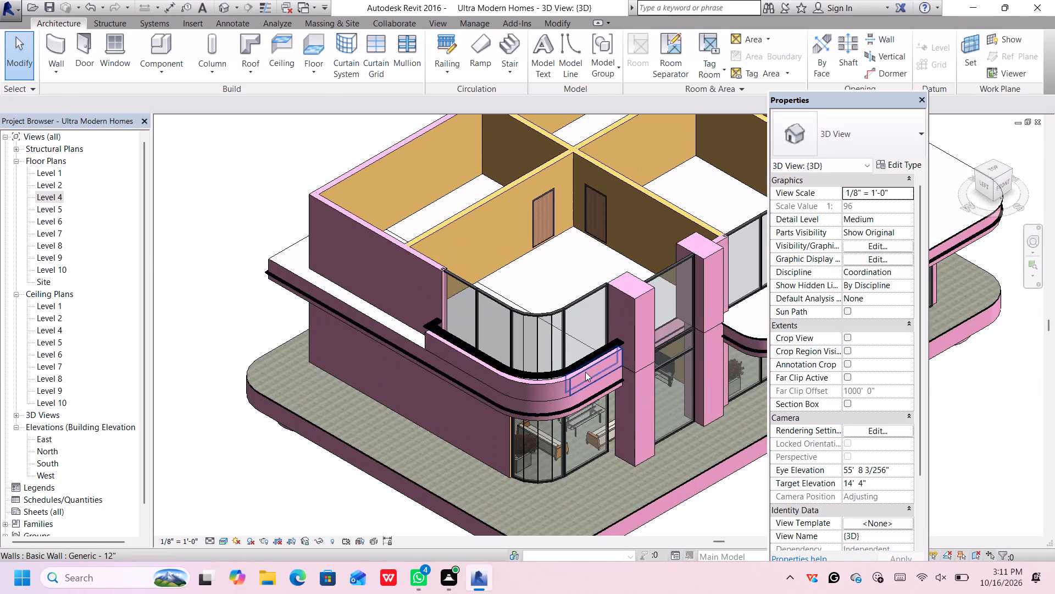
scroll(585, 372, up, 4)
click(606, 337)
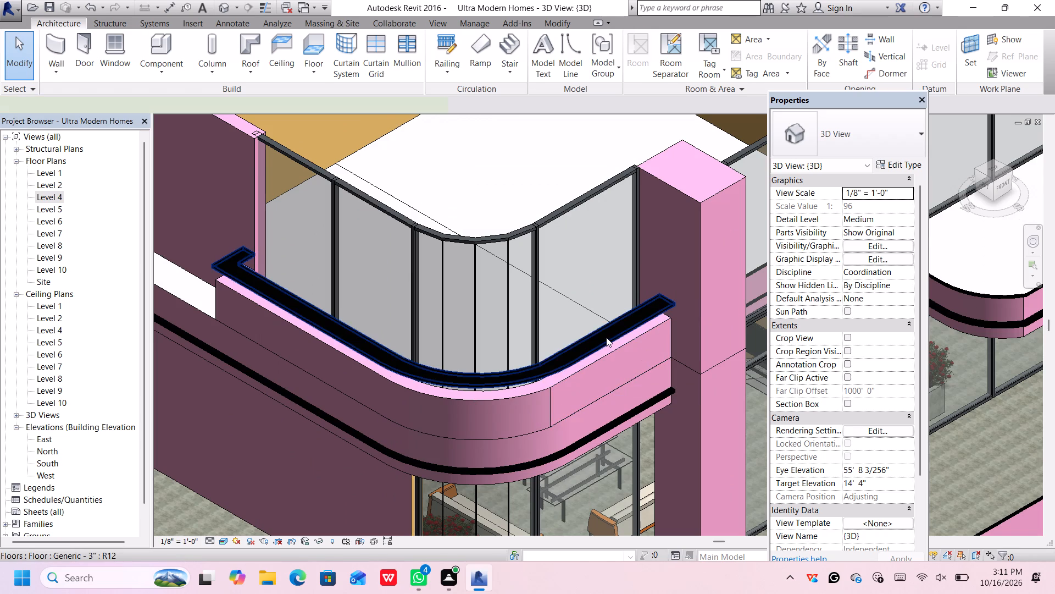
drag(883, 206, 879, 201)
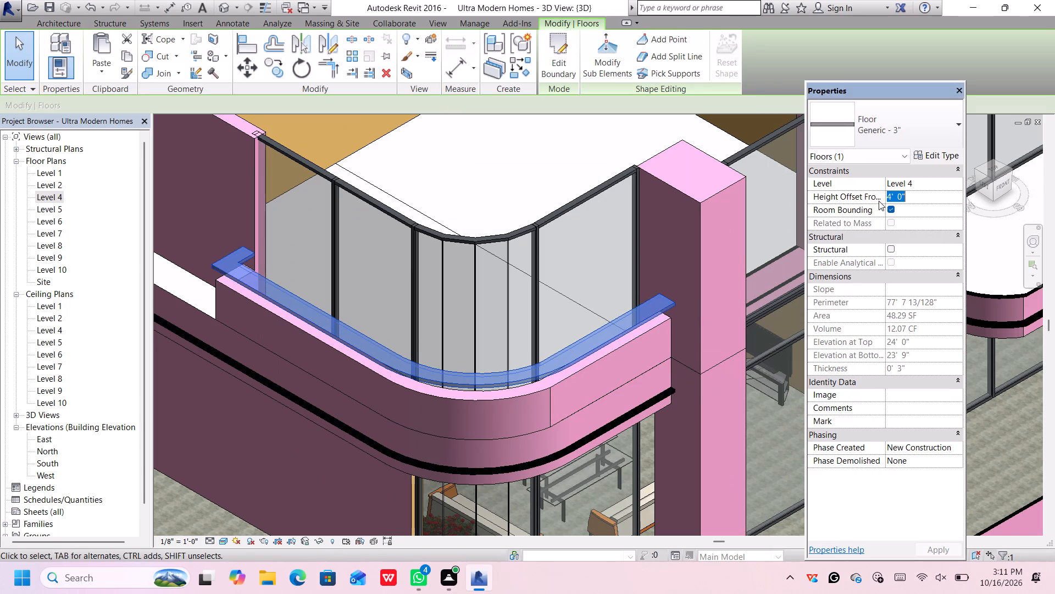
key(BackSpace)
text(3')
key(Return)
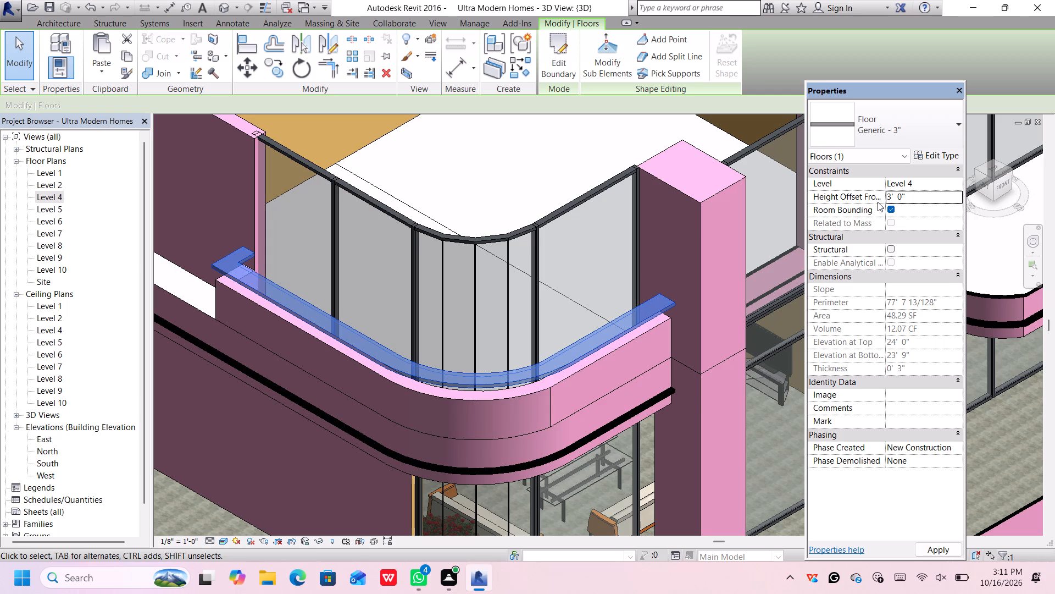
key(Return)
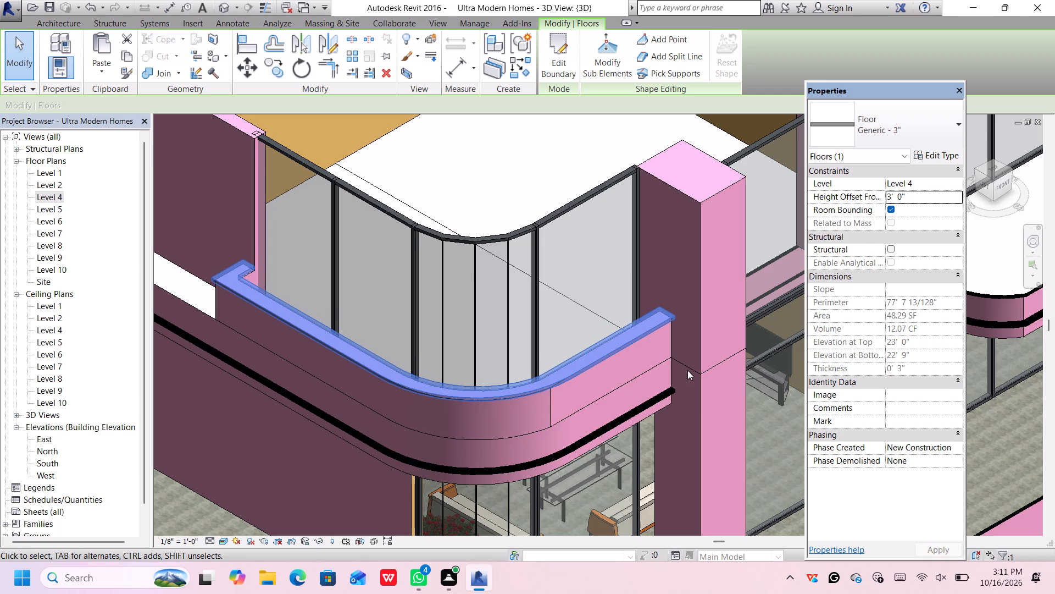
Examine how the cap floor sits on top of the curved parapet wall, up close and from the front.
scroll(670, 331, up, 5)
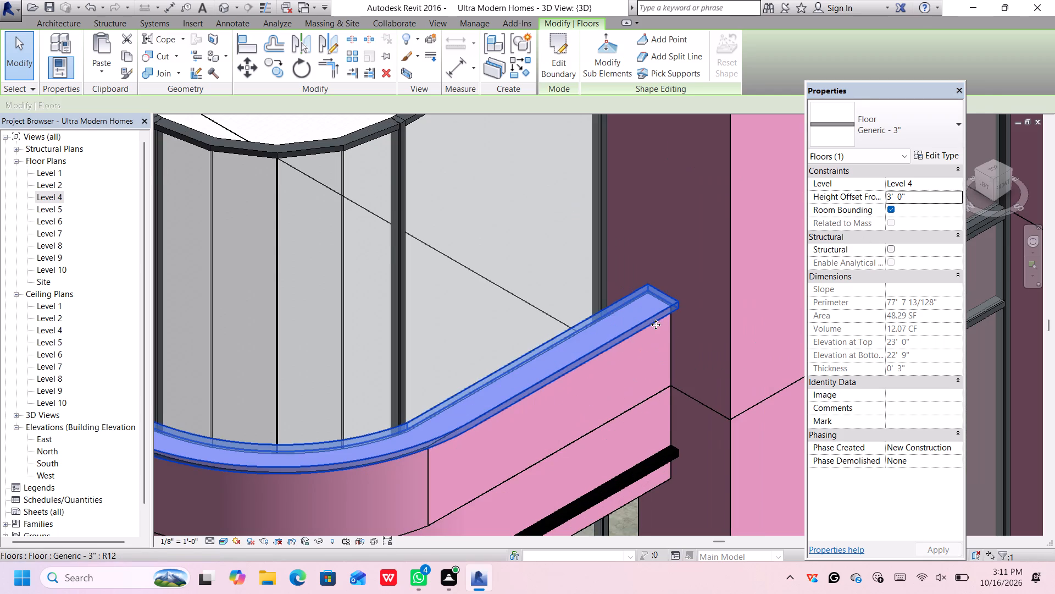
scroll(656, 325, down, 8)
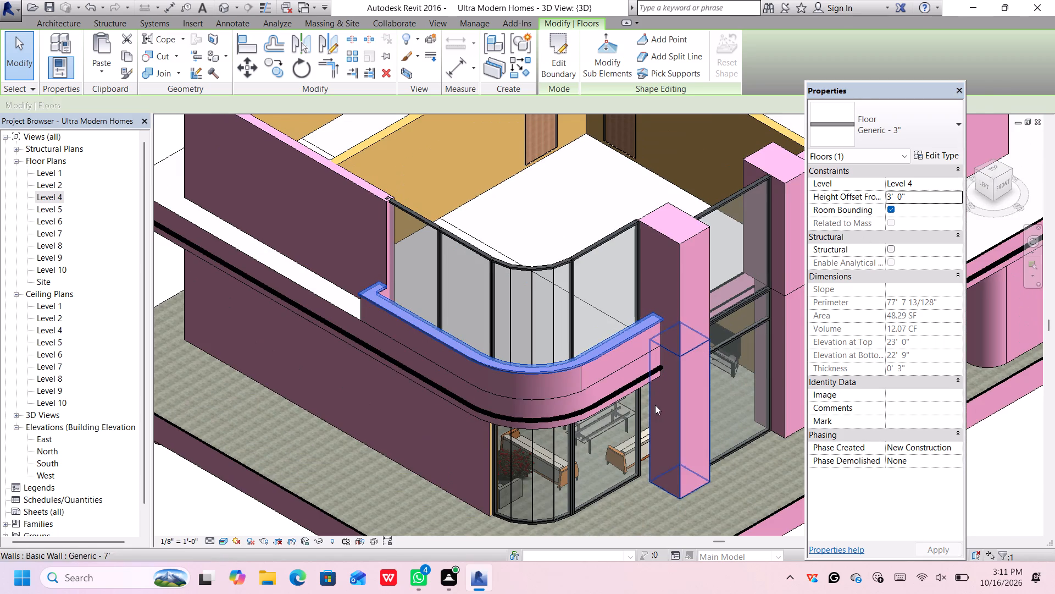
middle_drag(663, 439, 642, 368)
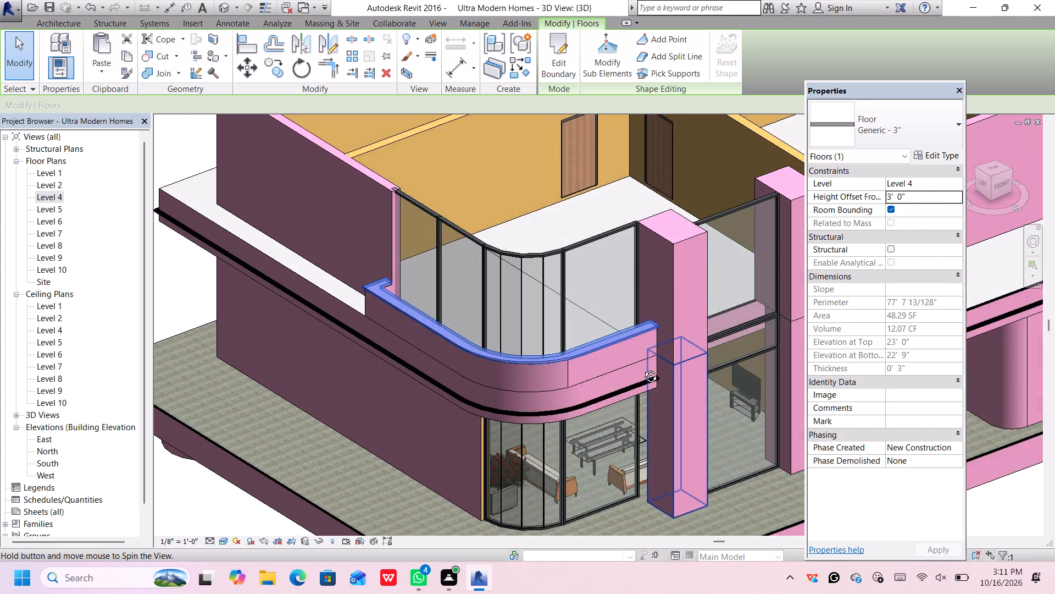
middle_drag(642, 368, 632, 287)
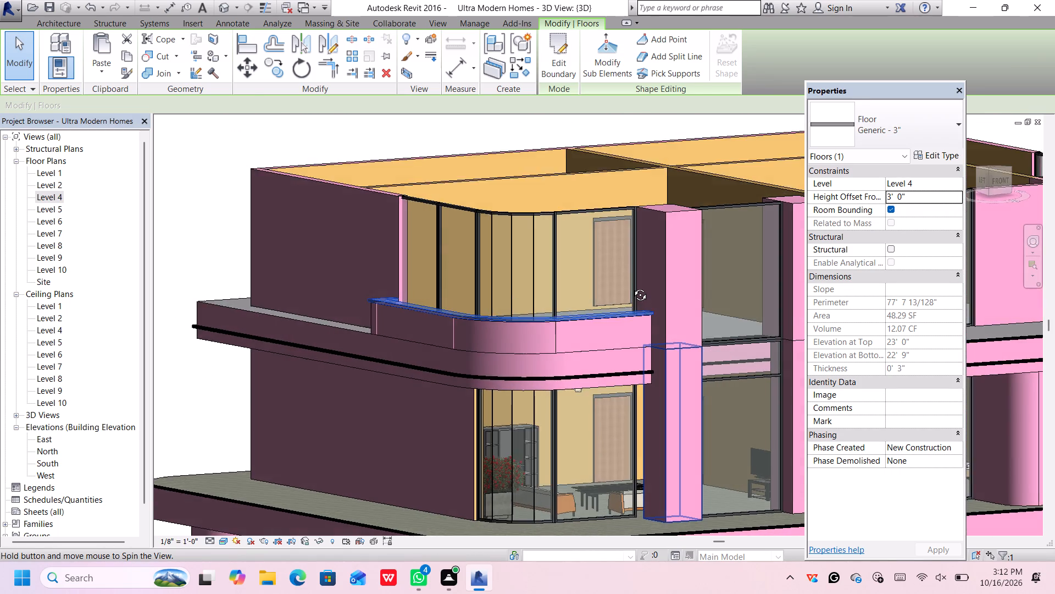
middle_drag(632, 287, 632, 285)
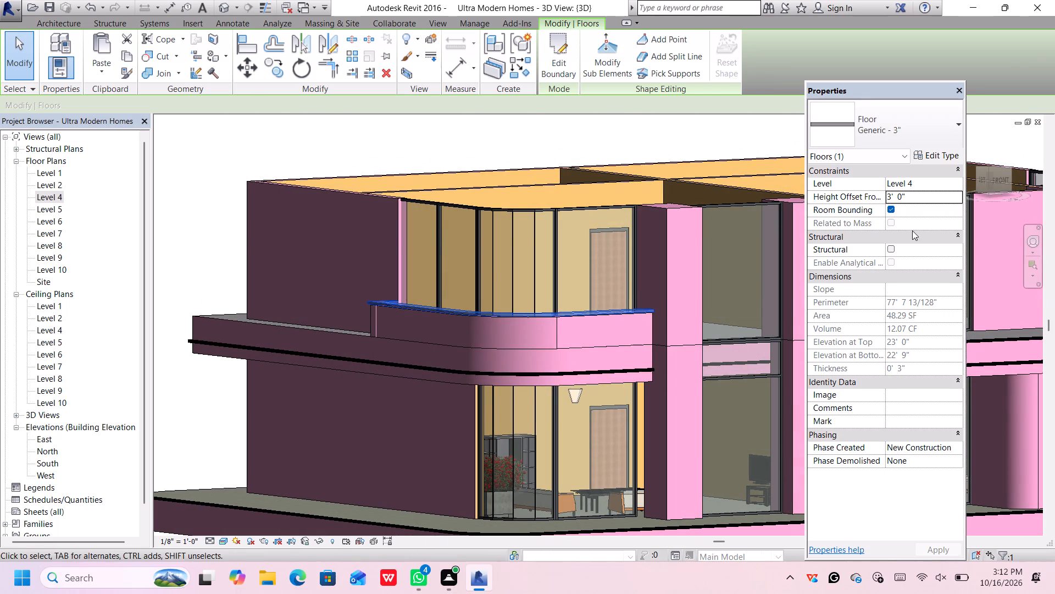
click(1000, 184)
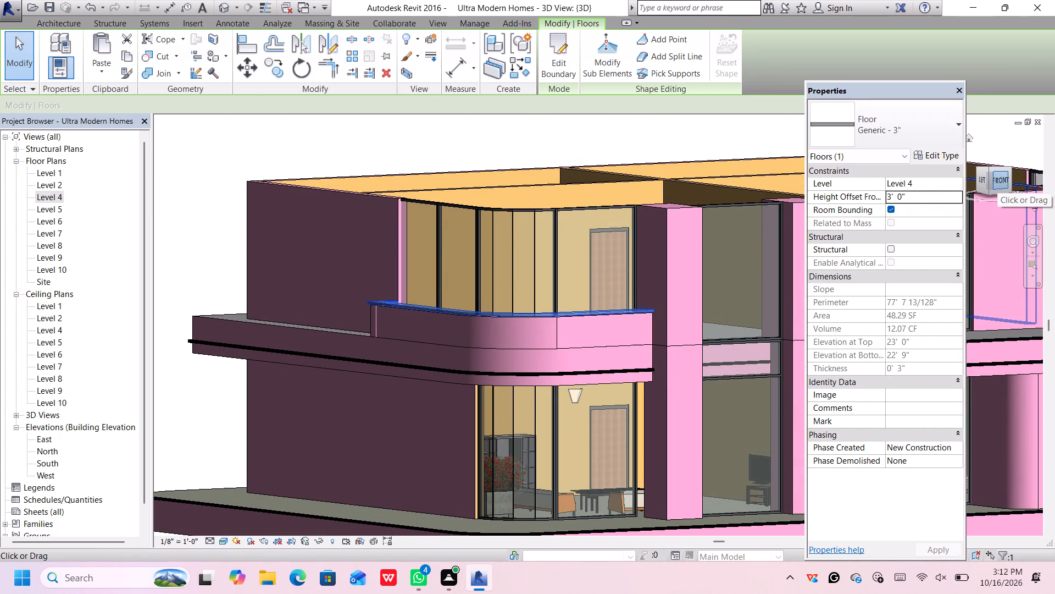
double_click(998, 180)
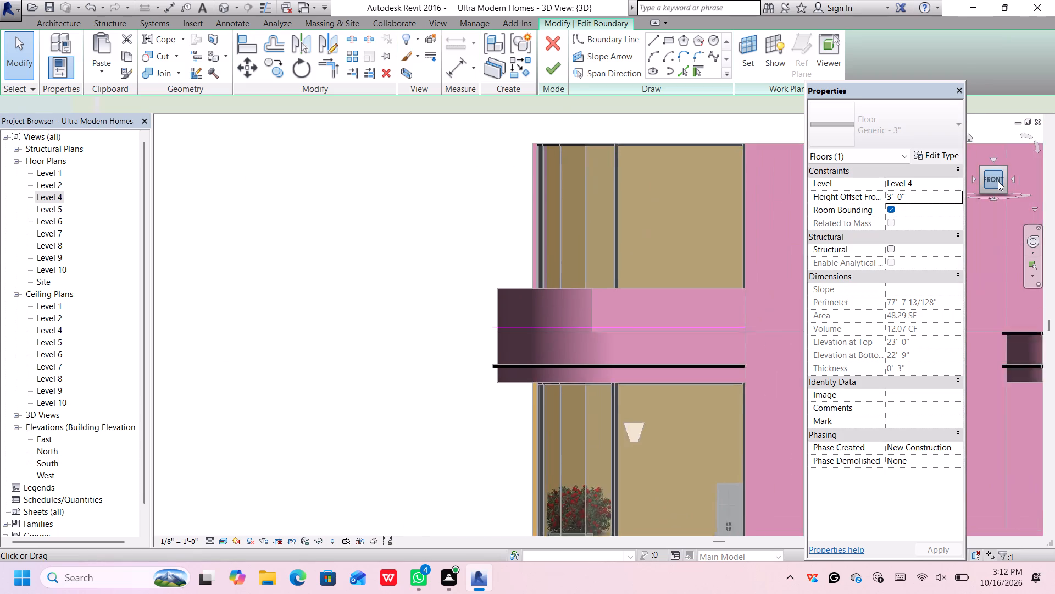
scroll(515, 410, down, 4)
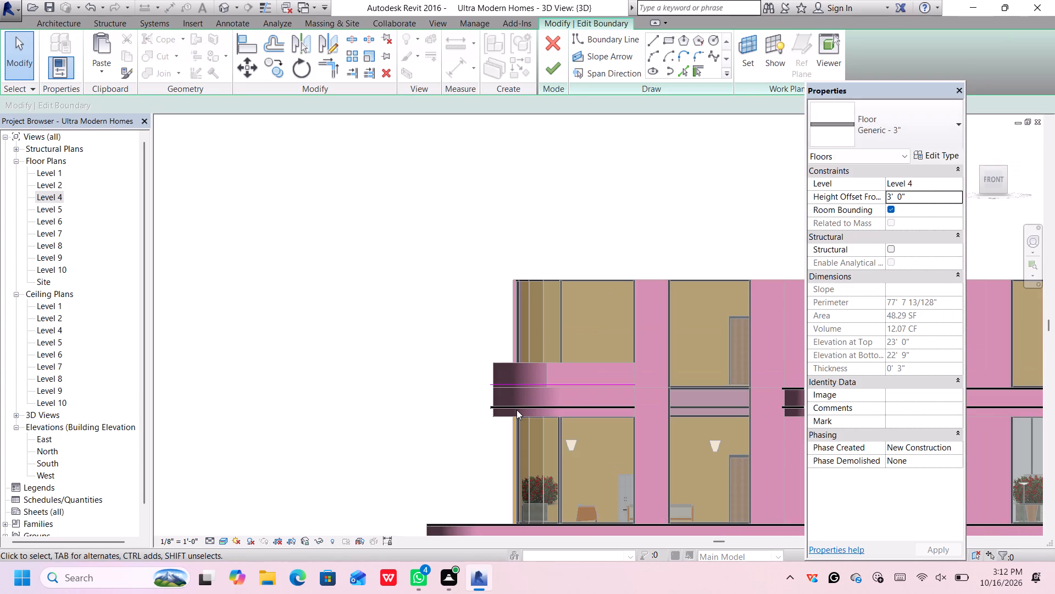
scroll(517, 410, down, 6)
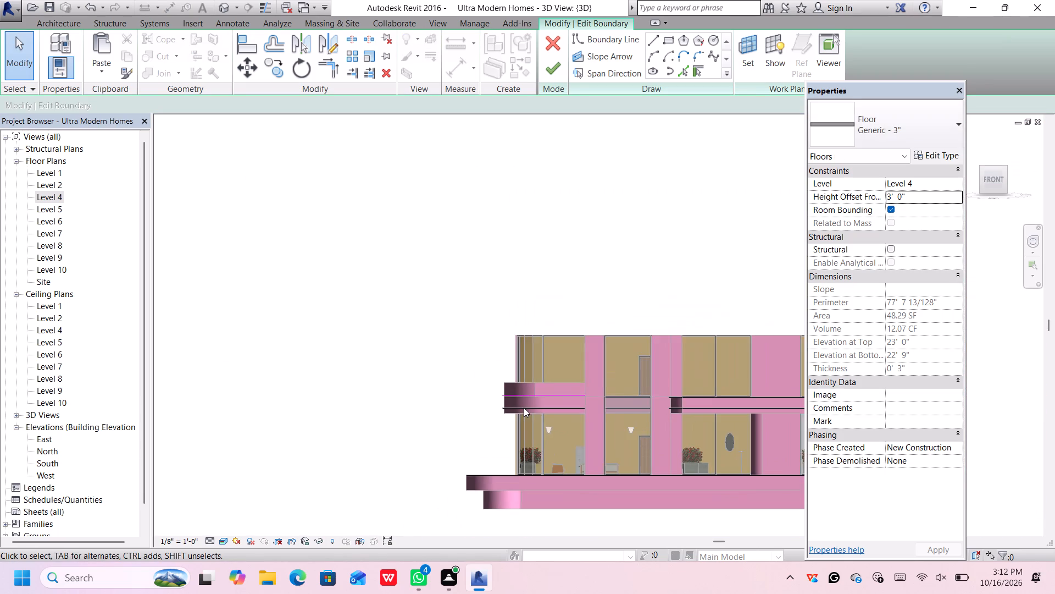
scroll(562, 392, up, 11)
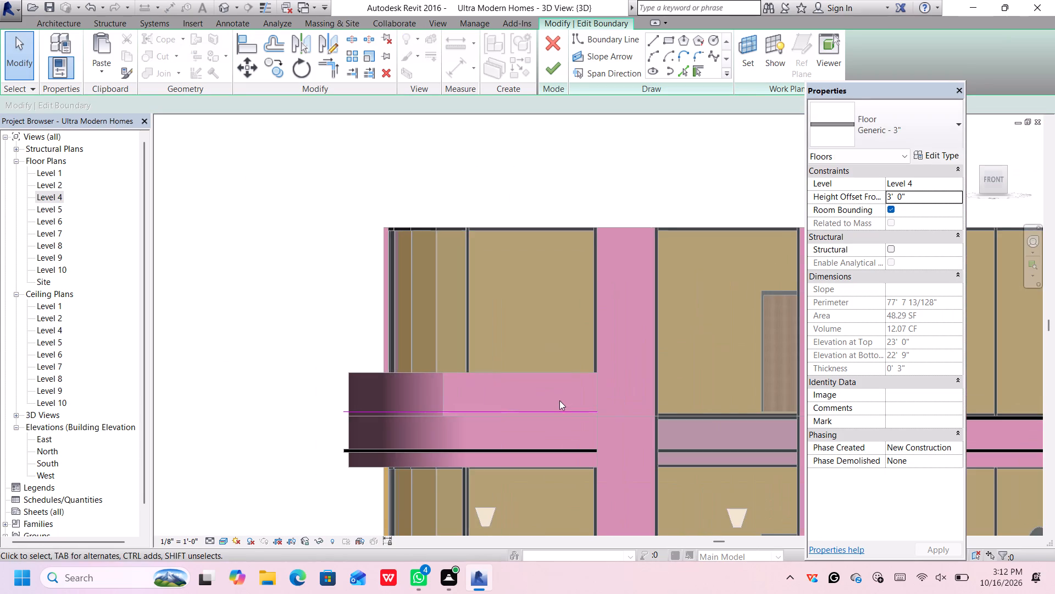
click(227, 425)
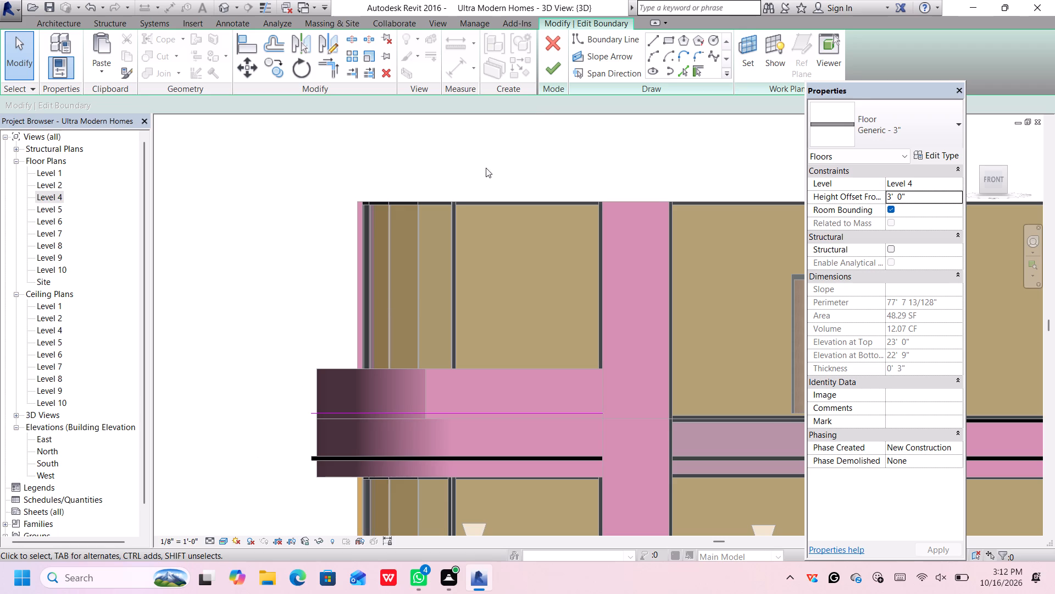
click(556, 66)
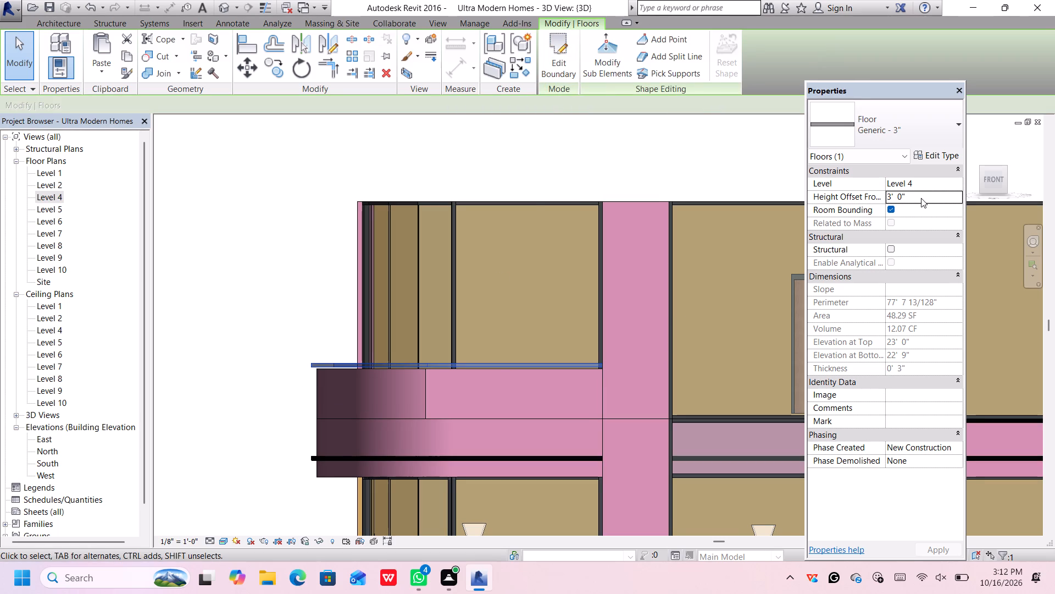
Set the curved parapet cap floor's height offset from Level 4 to 2' 9".
scroll(569, 381, up, 6)
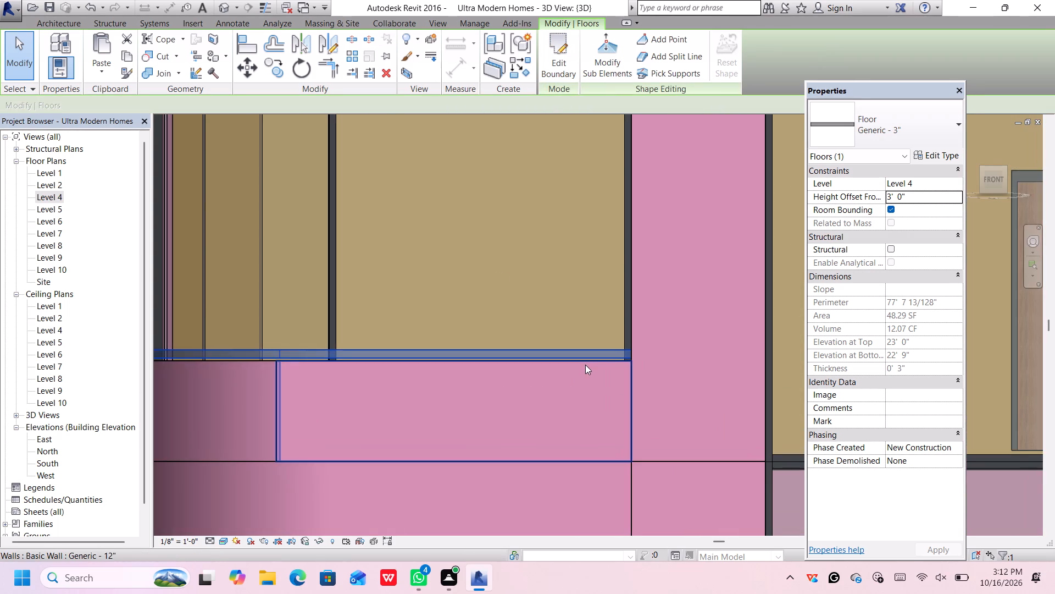
scroll(592, 360, down, 2)
scroll(663, 326, down, 2)
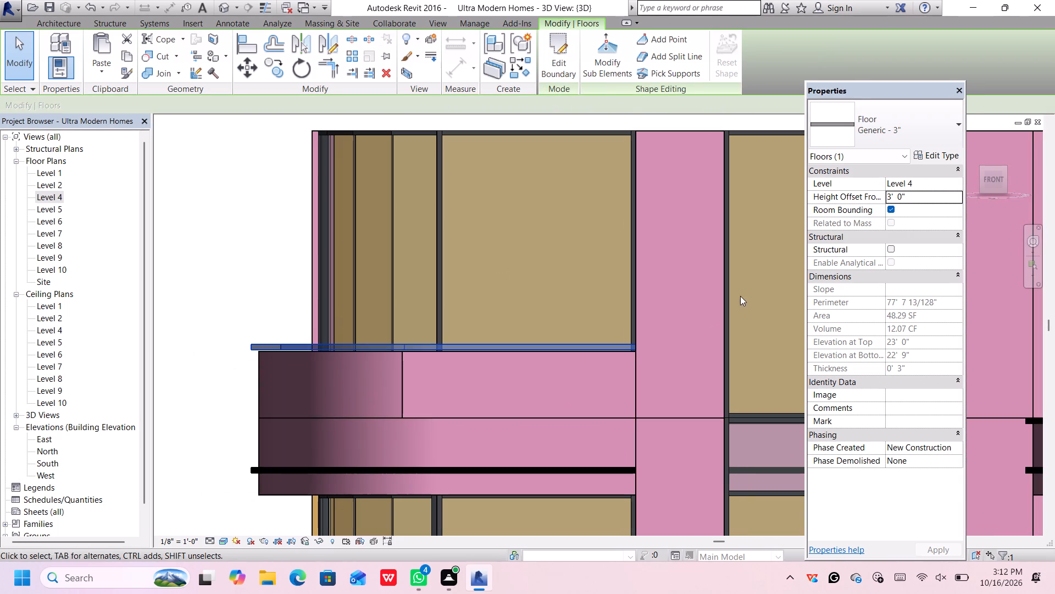
click(892, 199)
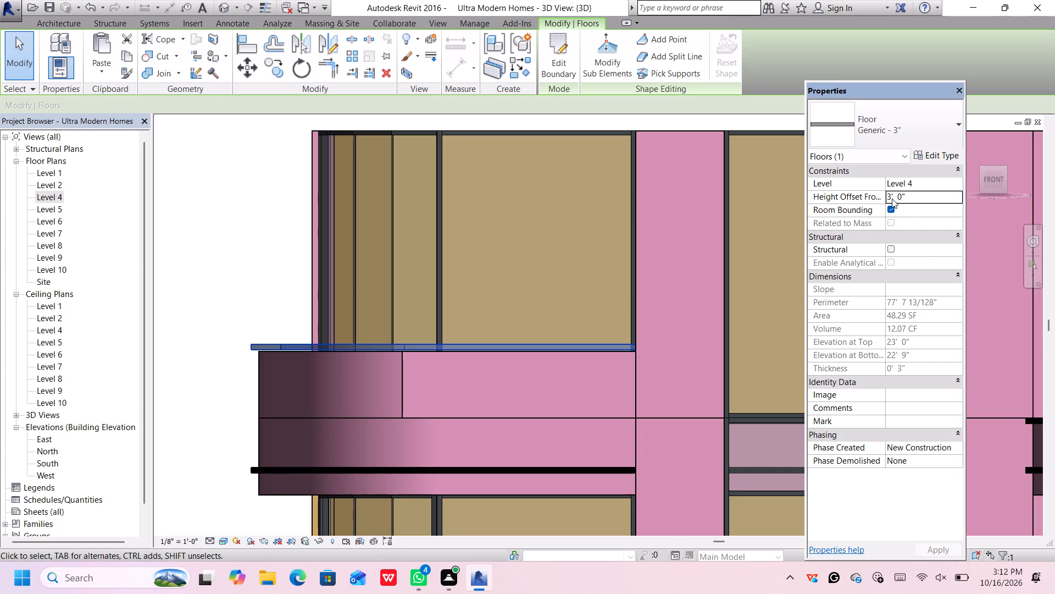
key(BackSpace)
key(2)
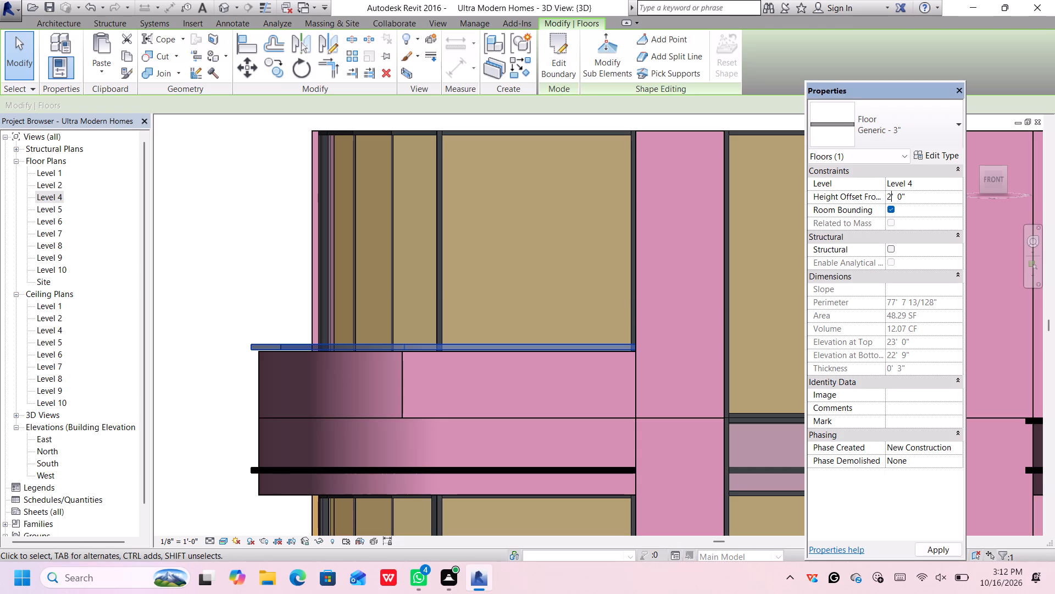
click(902, 197)
key(BackSpace)
key(0)
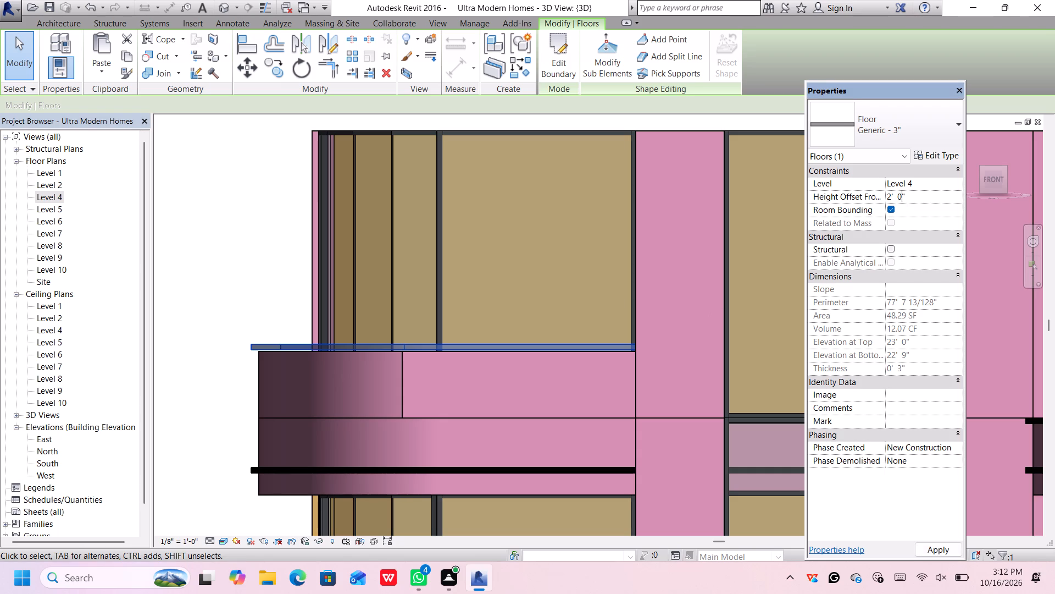
key(BackSpace)
key(9)
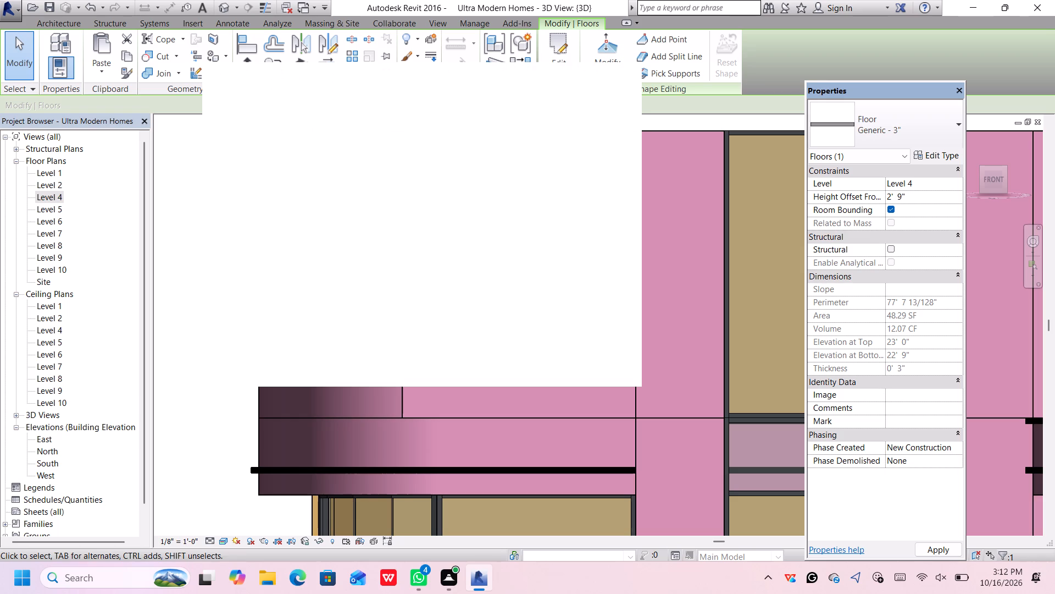
key(Return)
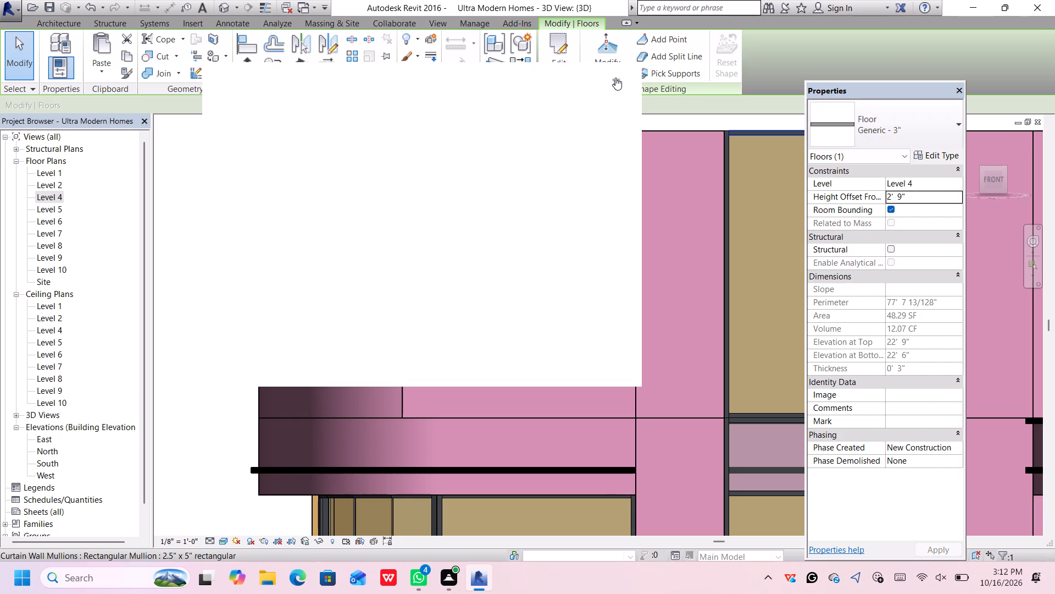
click(615, 80)
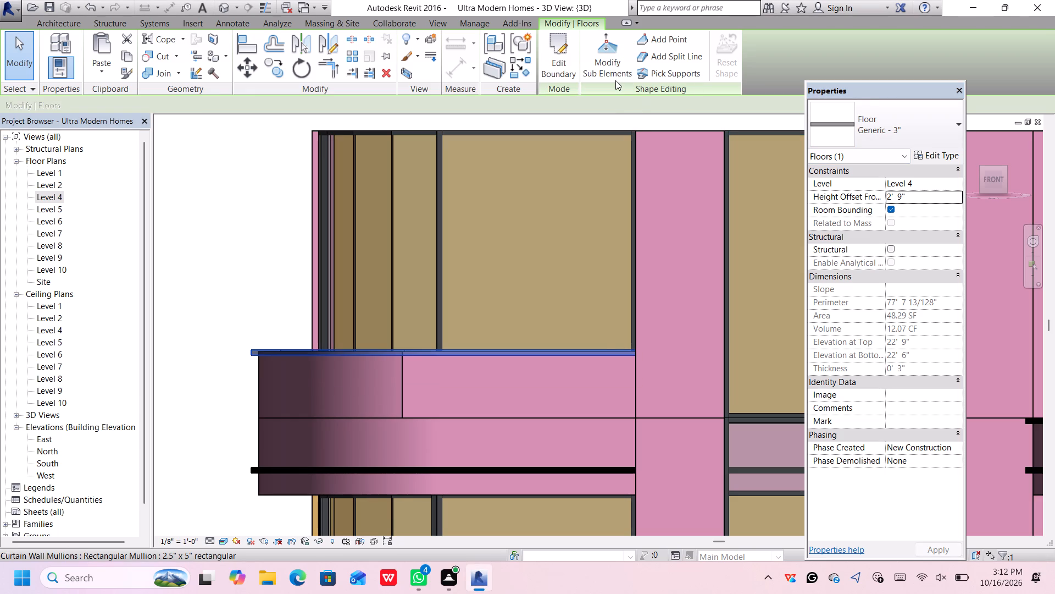
Examine up close how the end of the cap floor meets the parapet wall top beside the tall wall pier.
scroll(614, 357, up, 2)
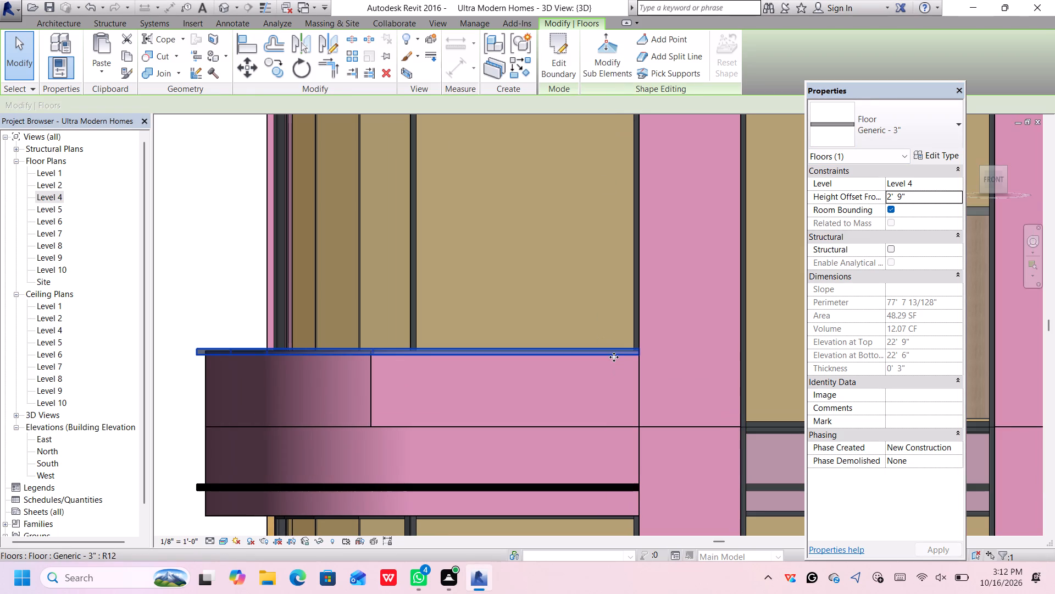
scroll(647, 357, up, 10)
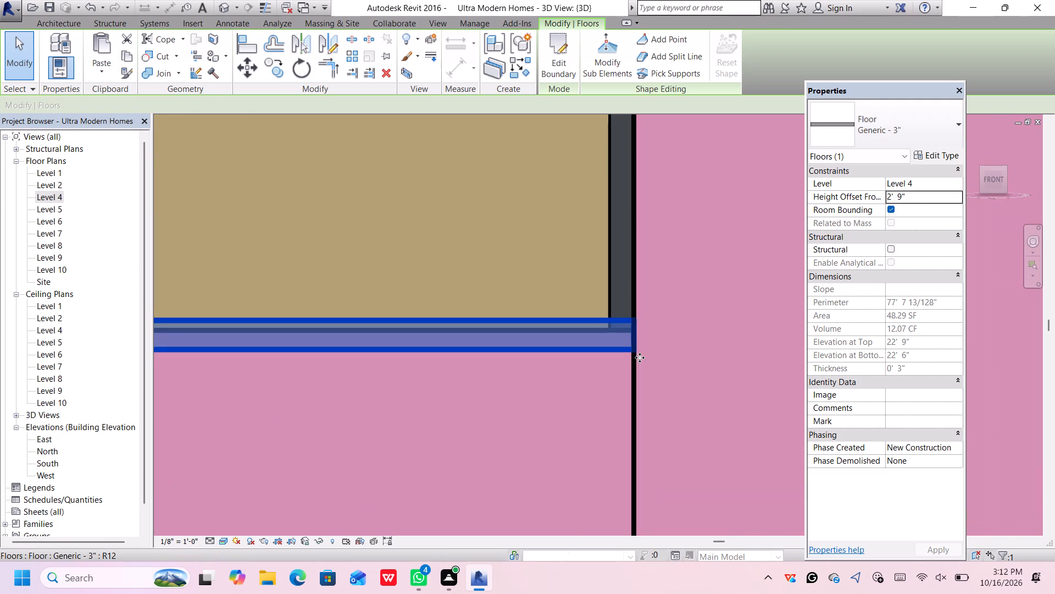
scroll(640, 358, up, 2)
scroll(640, 358, down, 1)
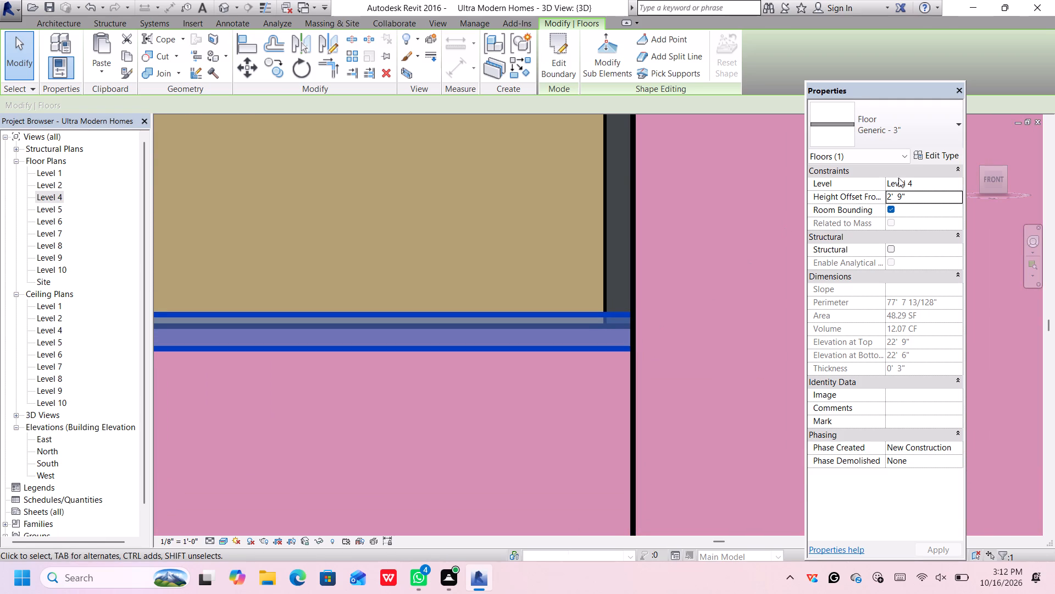
click(907, 201)
click(903, 199)
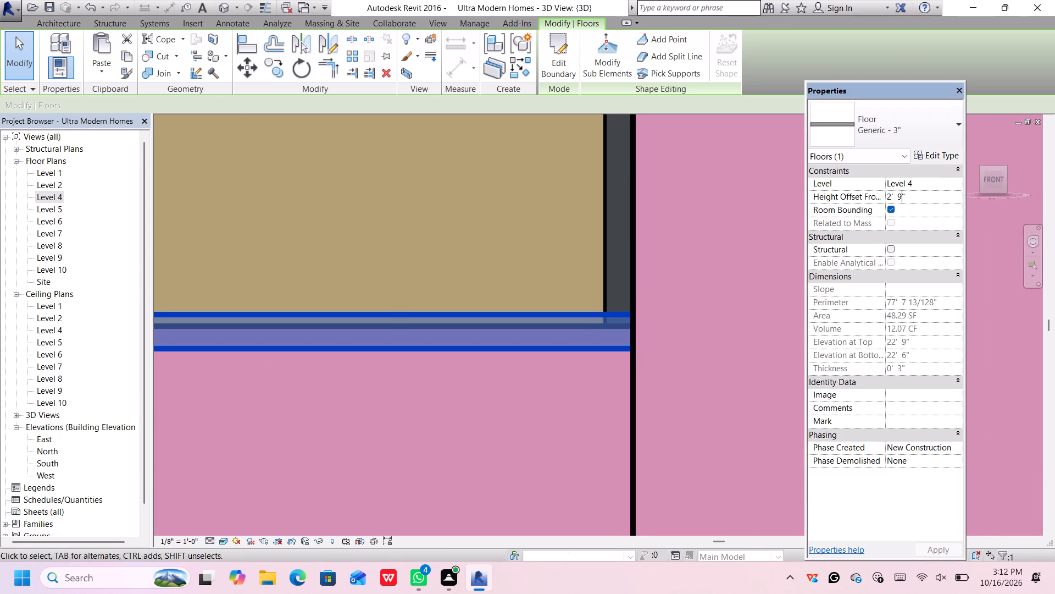
scroll(901, 199, down, 3)
scroll(660, 363, down, 14)
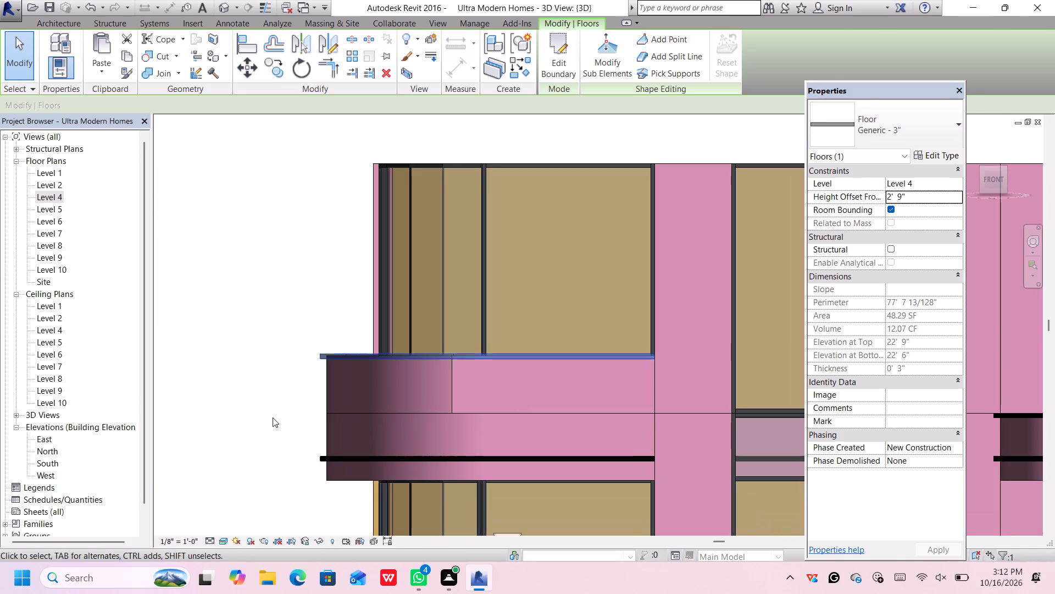
click(275, 416)
scroll(572, 372, down, 4)
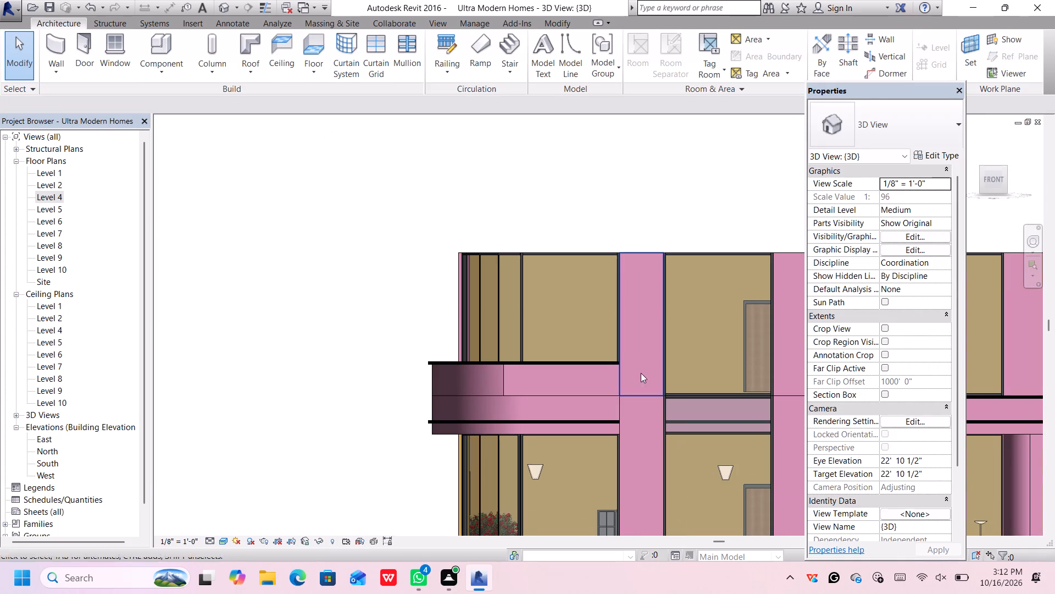
Examine the whole front facade of the house, from the curved parapet across to the opposite end.
click(659, 378)
scroll(659, 378, down, 2)
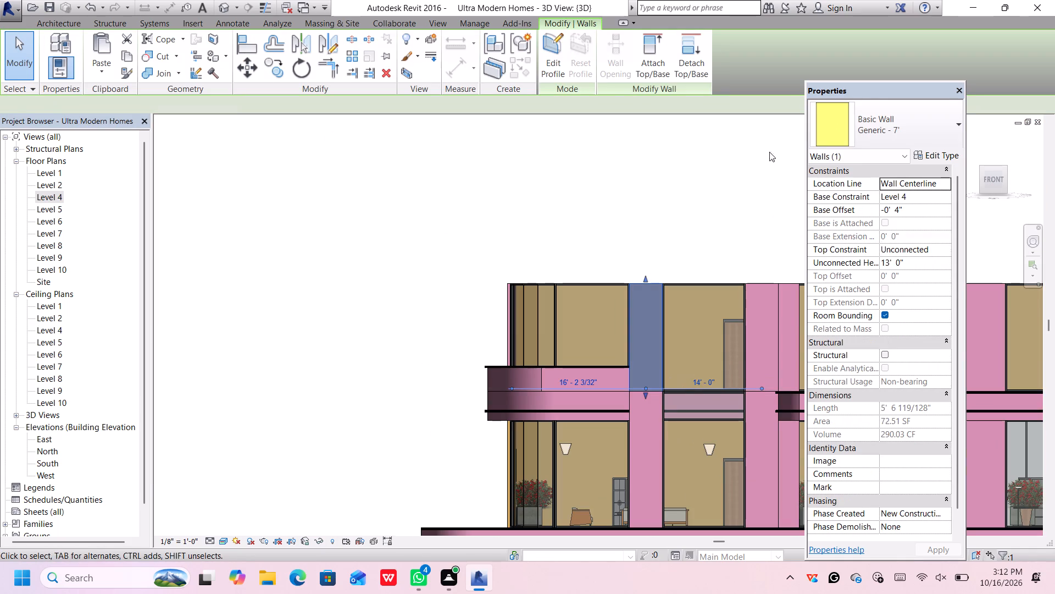
middle_drag(740, 243, 698, 238)
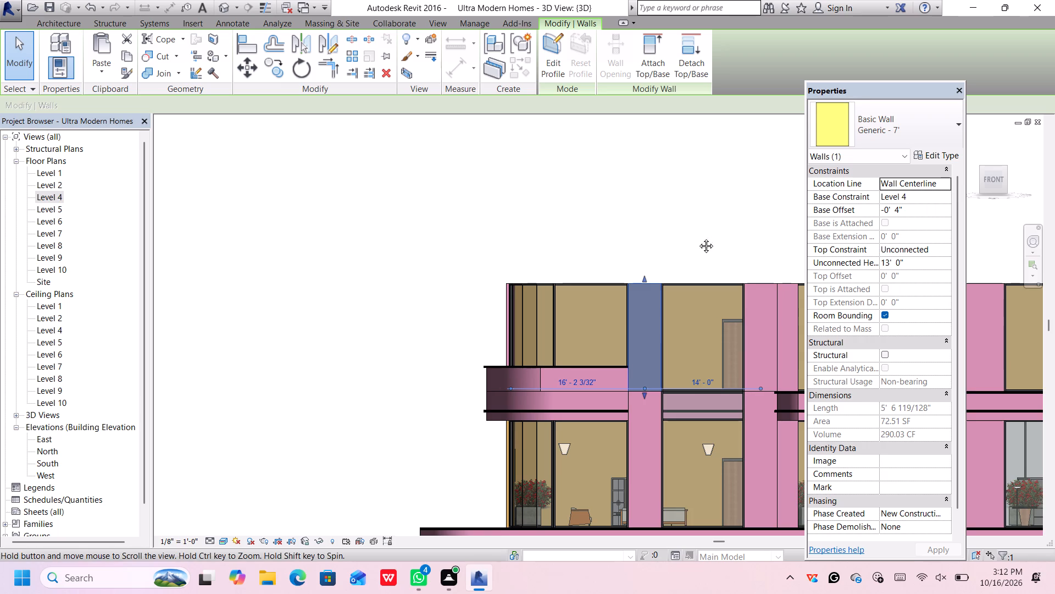
middle_drag(698, 238, 553, 248)
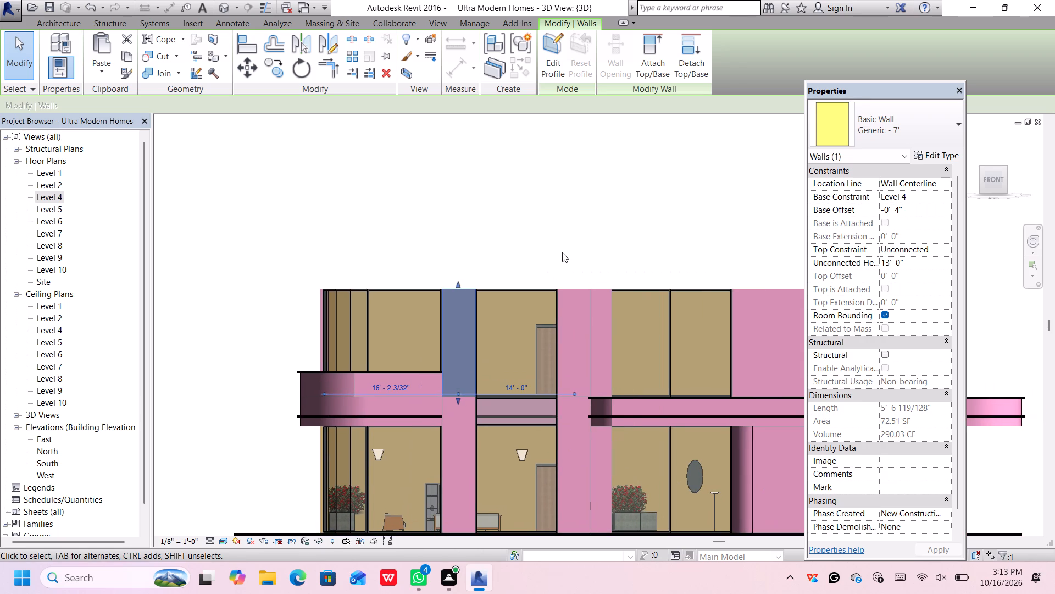
scroll(563, 254, down, 4)
scroll(597, 261, up, 2)
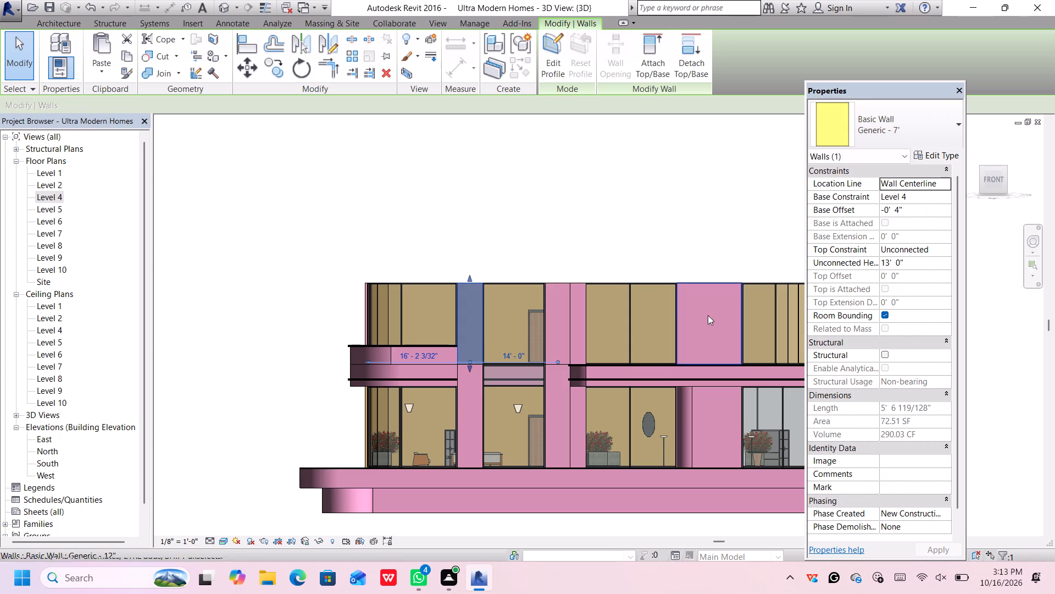
scroll(774, 416, down, 3)
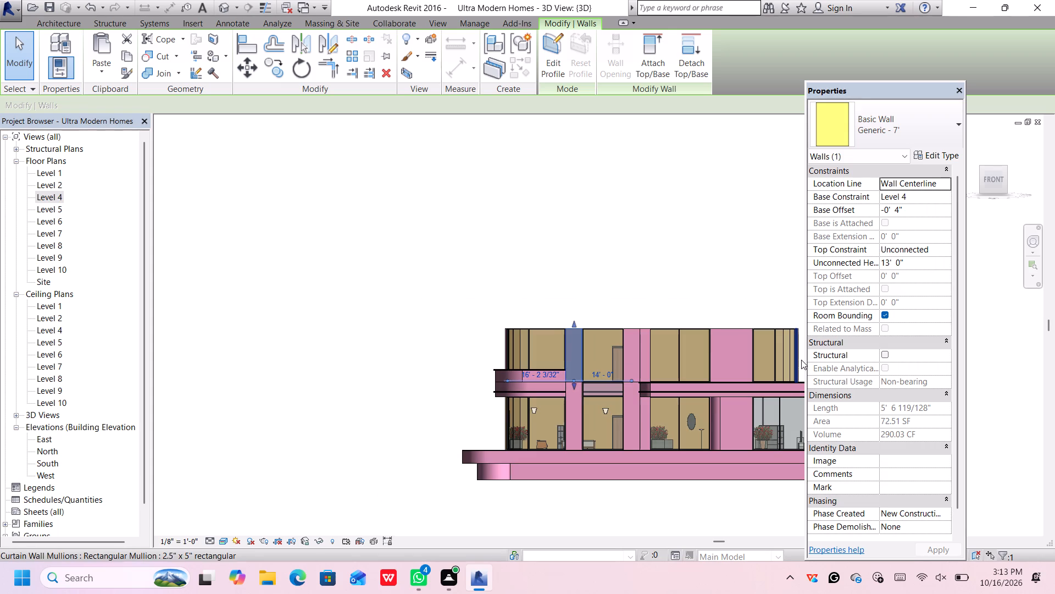
middle_drag(800, 343, 631, 338)
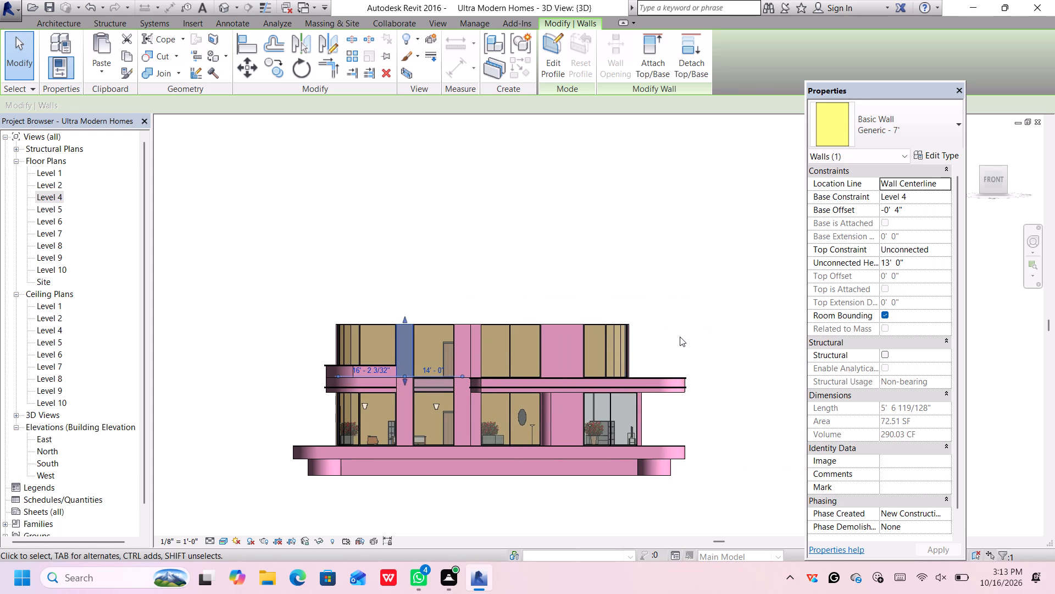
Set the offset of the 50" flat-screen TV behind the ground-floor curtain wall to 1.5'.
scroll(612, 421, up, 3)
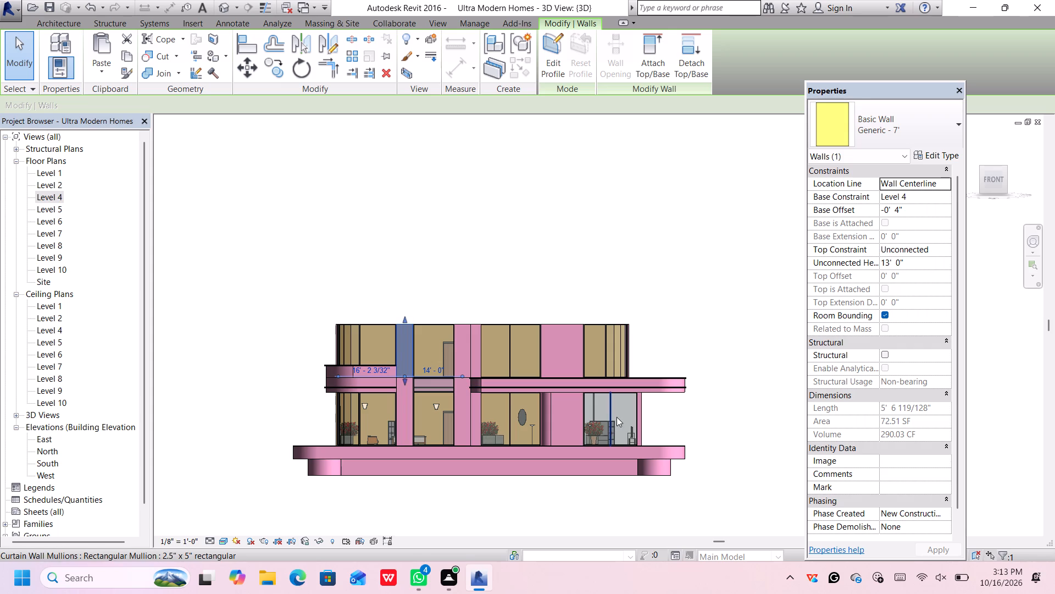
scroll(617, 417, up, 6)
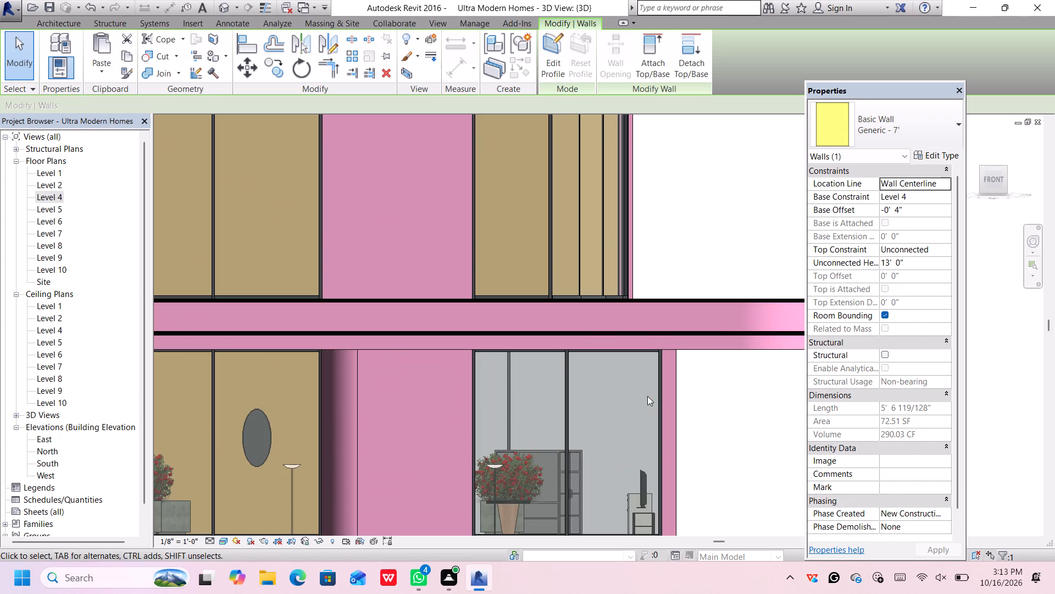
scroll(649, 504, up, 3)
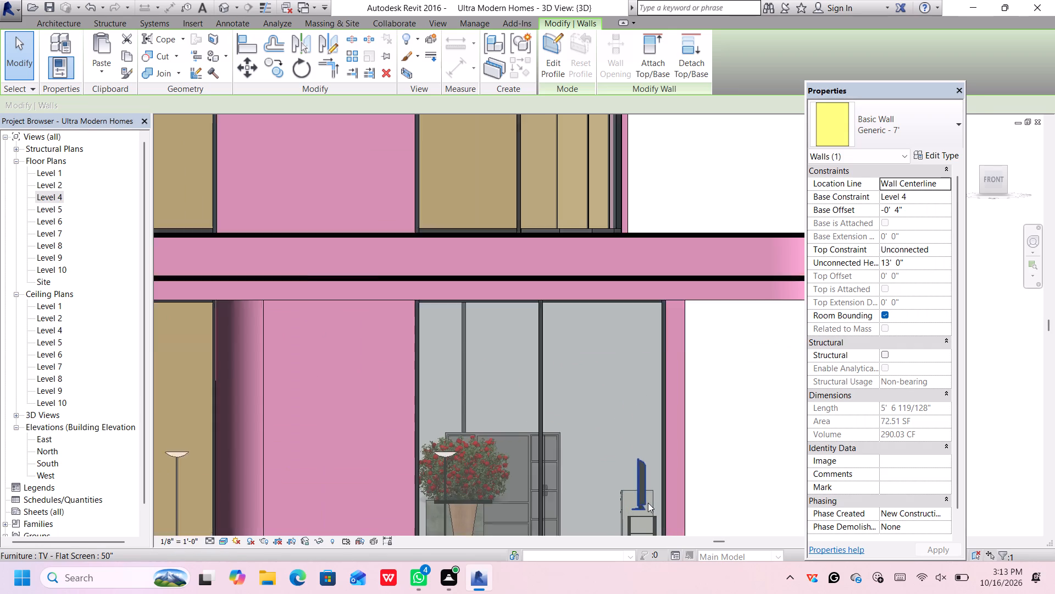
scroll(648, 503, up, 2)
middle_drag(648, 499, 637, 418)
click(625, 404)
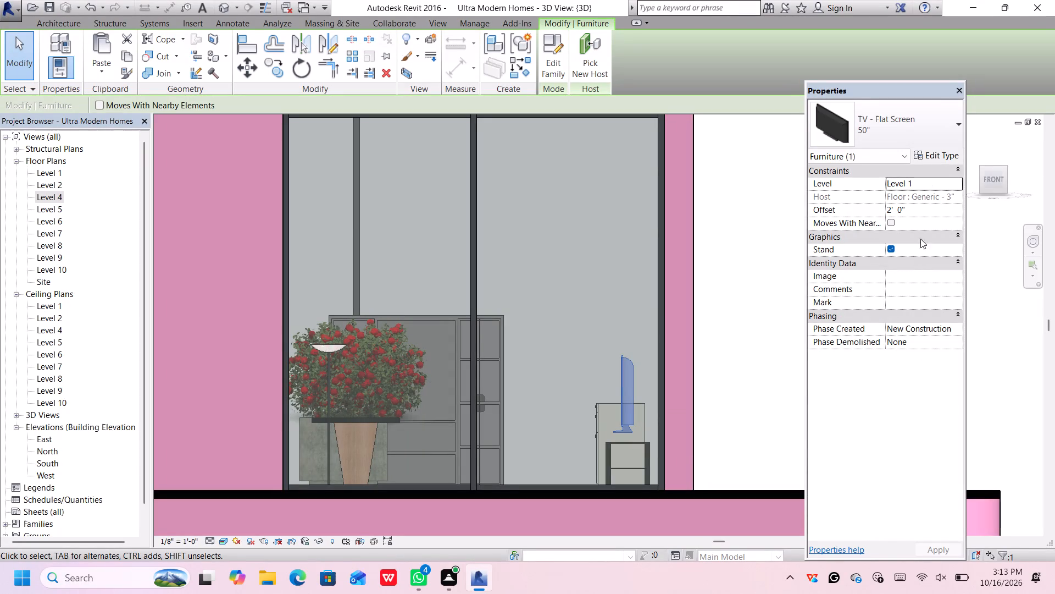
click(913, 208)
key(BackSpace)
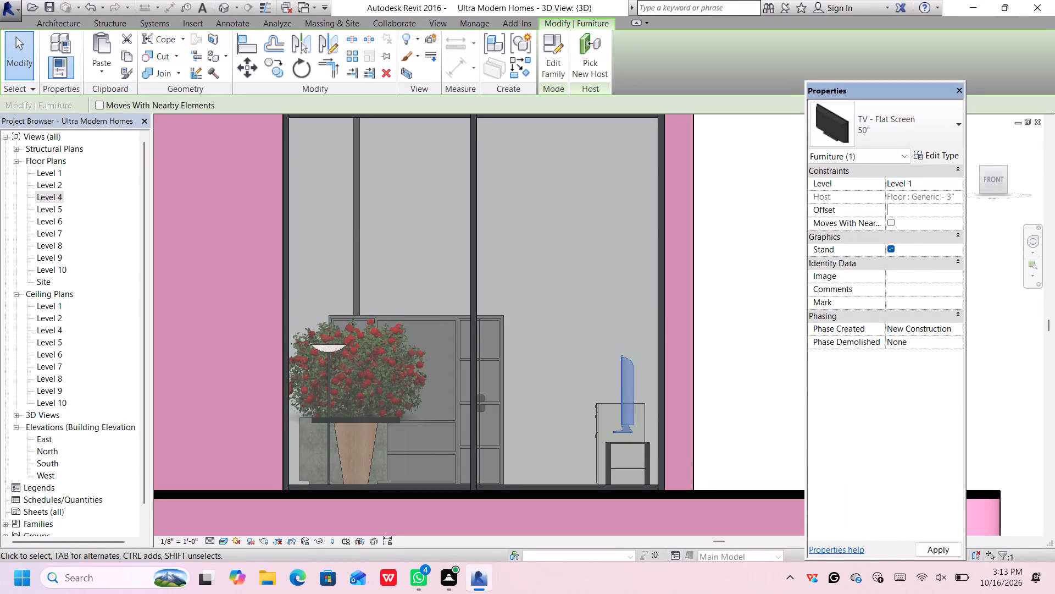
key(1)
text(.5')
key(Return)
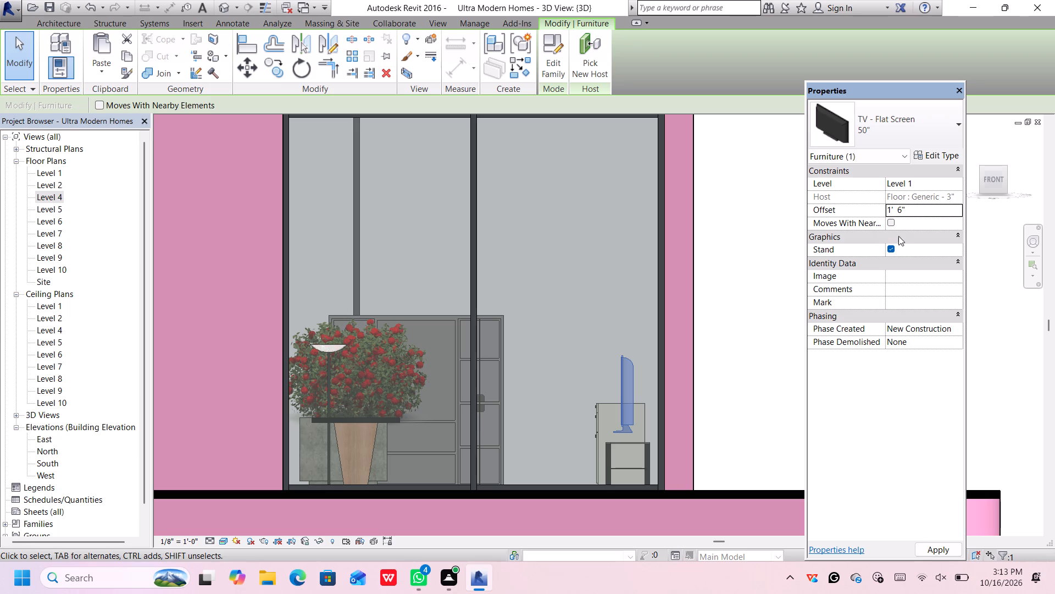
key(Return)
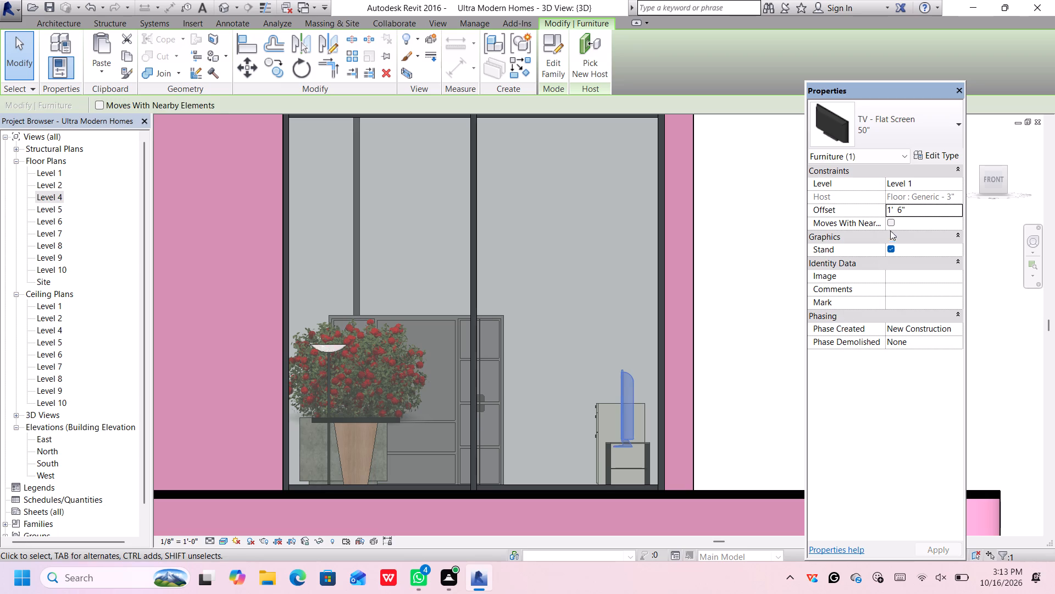
Set the 50" flat-screen TV's offset from Level 1 to 1' 8".
scroll(905, 205, up, 1)
click(904, 211)
key(BackSpace)
key(8)
key(Return)
key(Return)
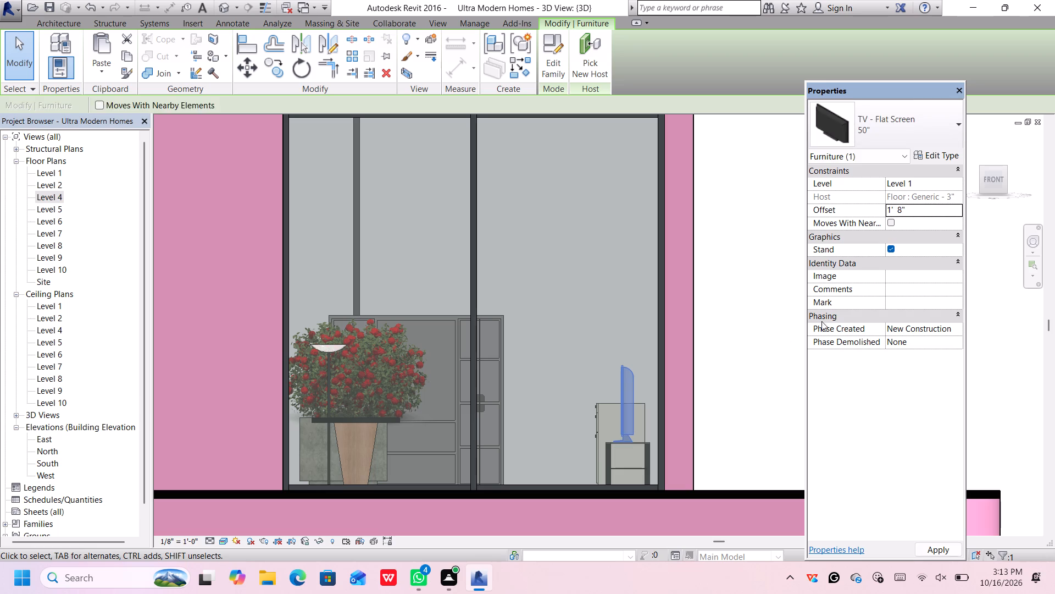
Examine the ground-floor furniture, plants and lamps through the front facade's glazing, from the TV end across to the curved corner.
scroll(747, 406, down, 5)
scroll(705, 424, up, 1)
scroll(696, 429, down, 3)
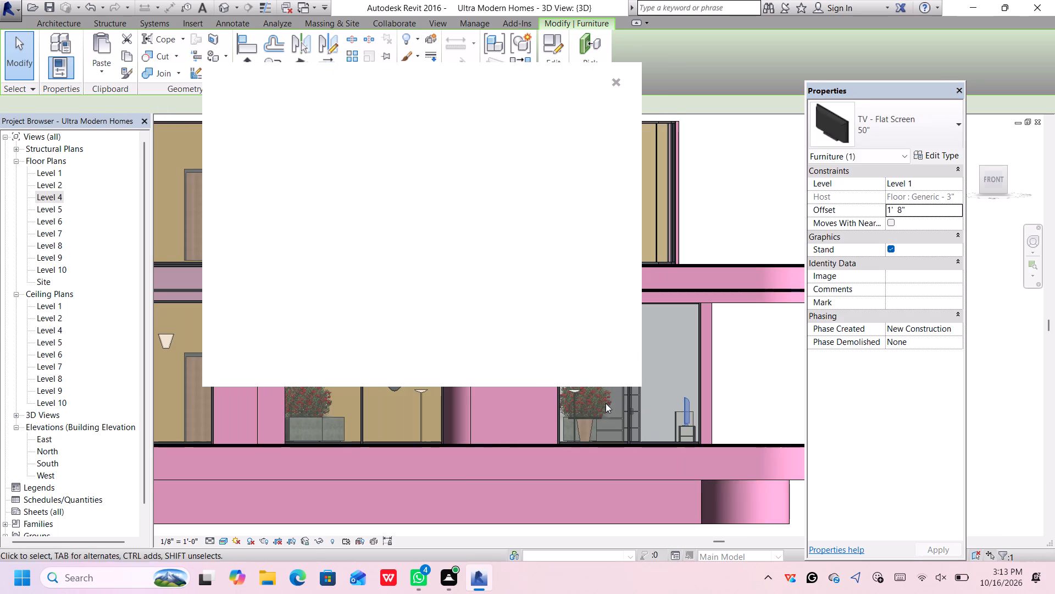
click(619, 79)
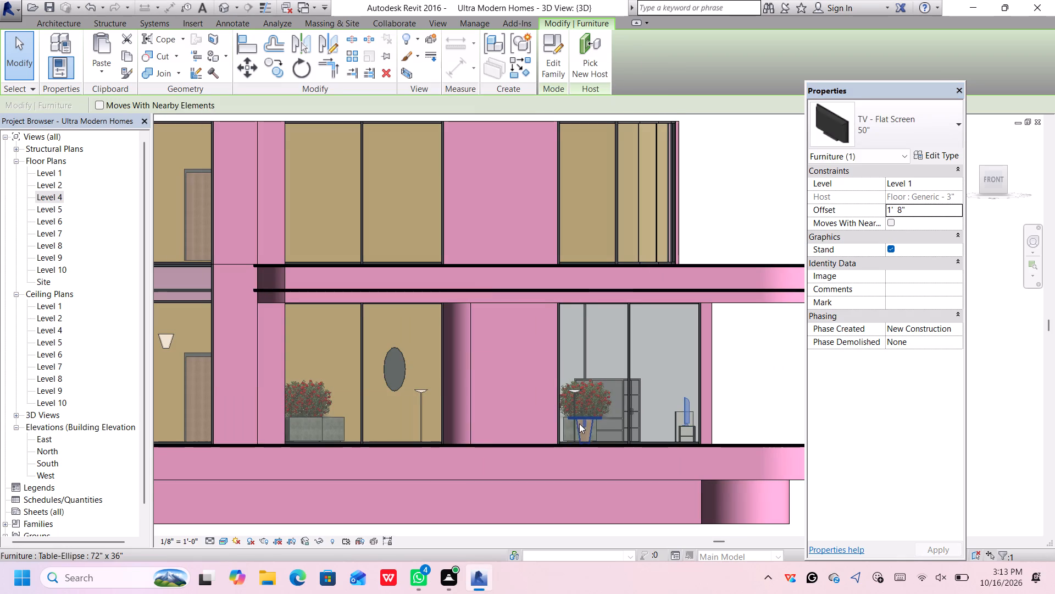
scroll(583, 423, up, 6)
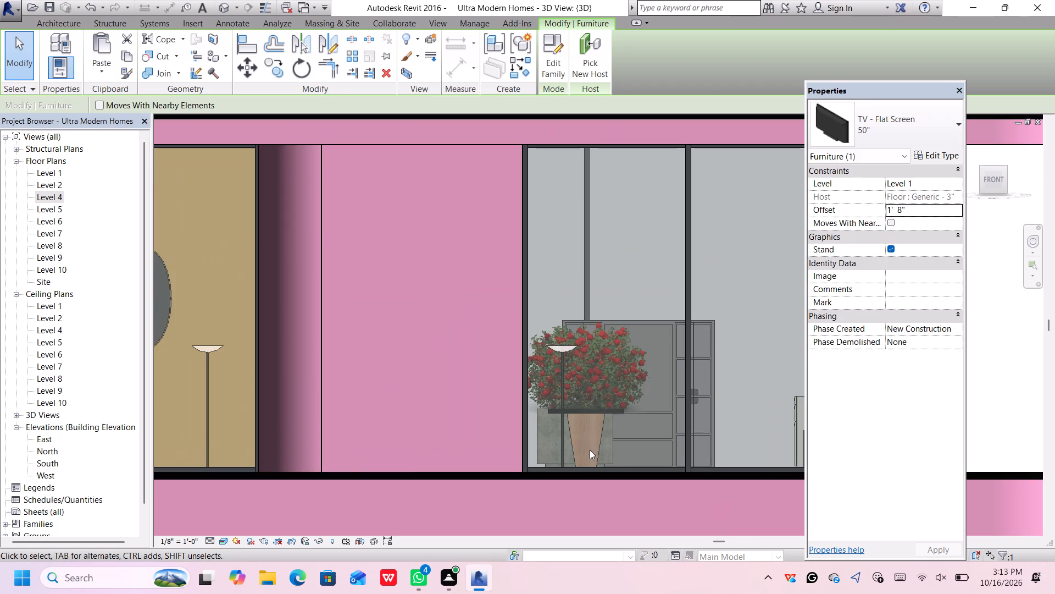
scroll(599, 429, down, 2)
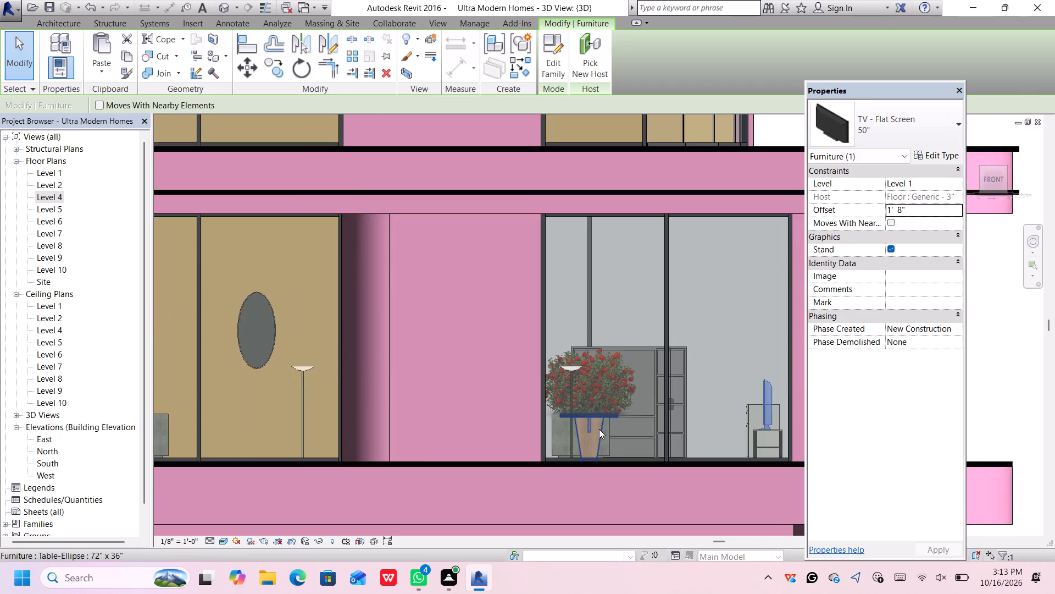
scroll(599, 429, down, 3)
scroll(246, 417, down, 2)
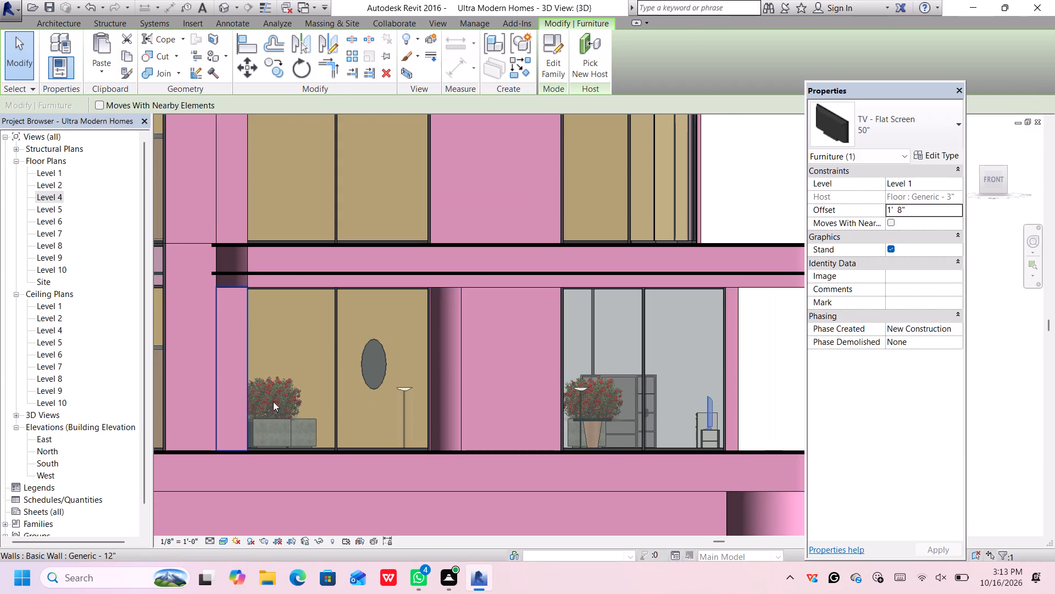
scroll(275, 410, up, 5)
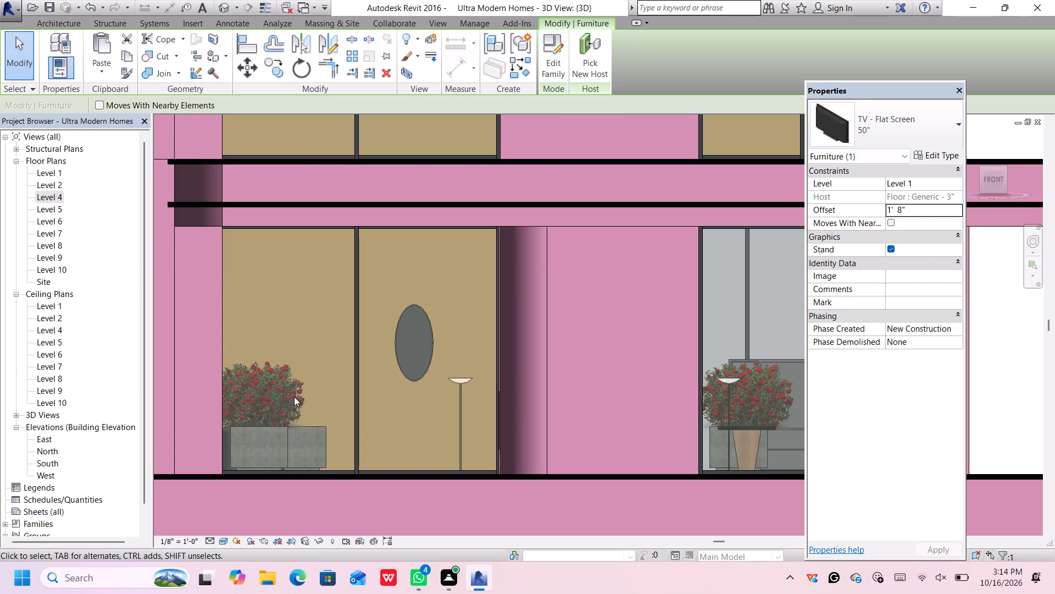
scroll(296, 396, down, 4)
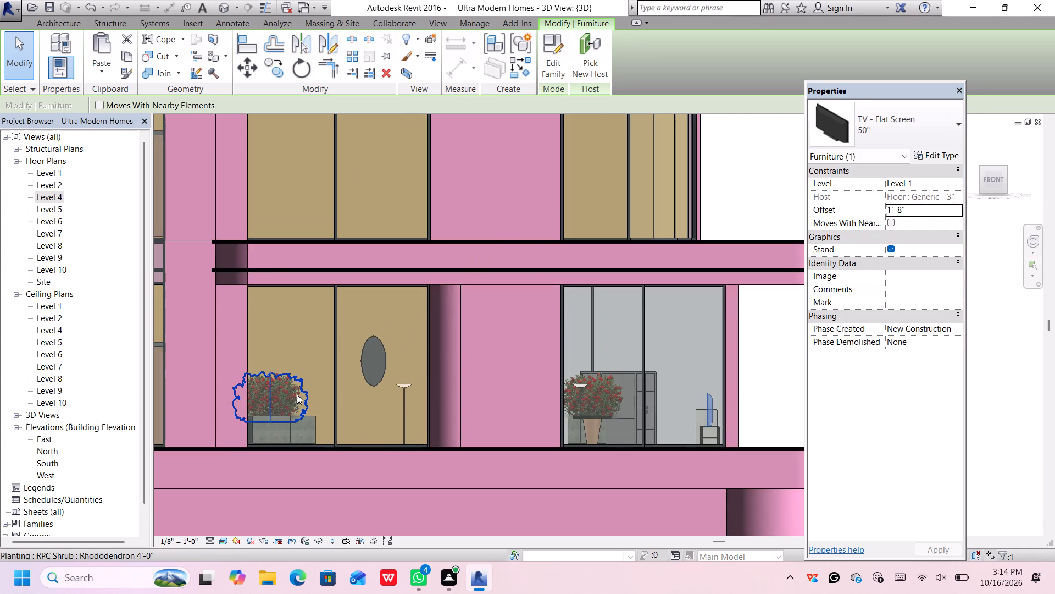
scroll(297, 394, down, 4)
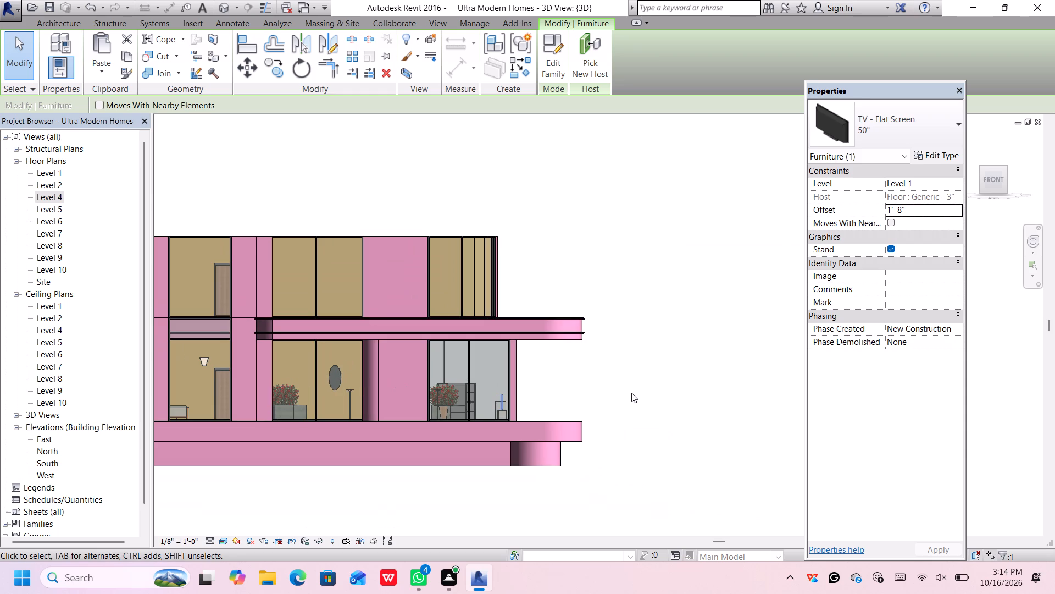
scroll(630, 393, down, 1)
middle_drag(591, 389, 675, 389)
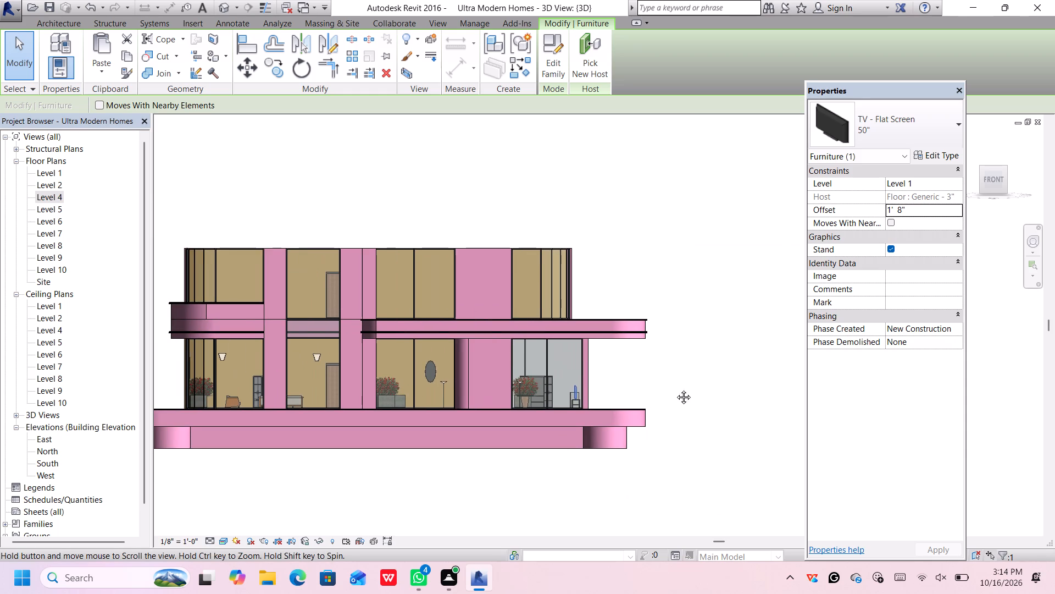
middle_drag(675, 389, 687, 393)
scroll(229, 400, up, 6)
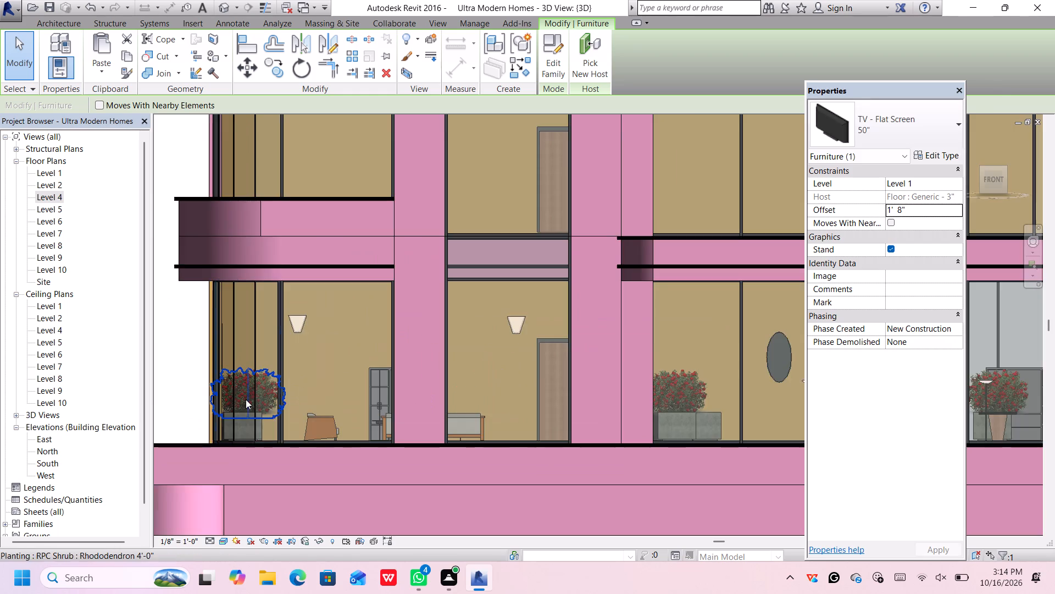
scroll(246, 399, up, 4)
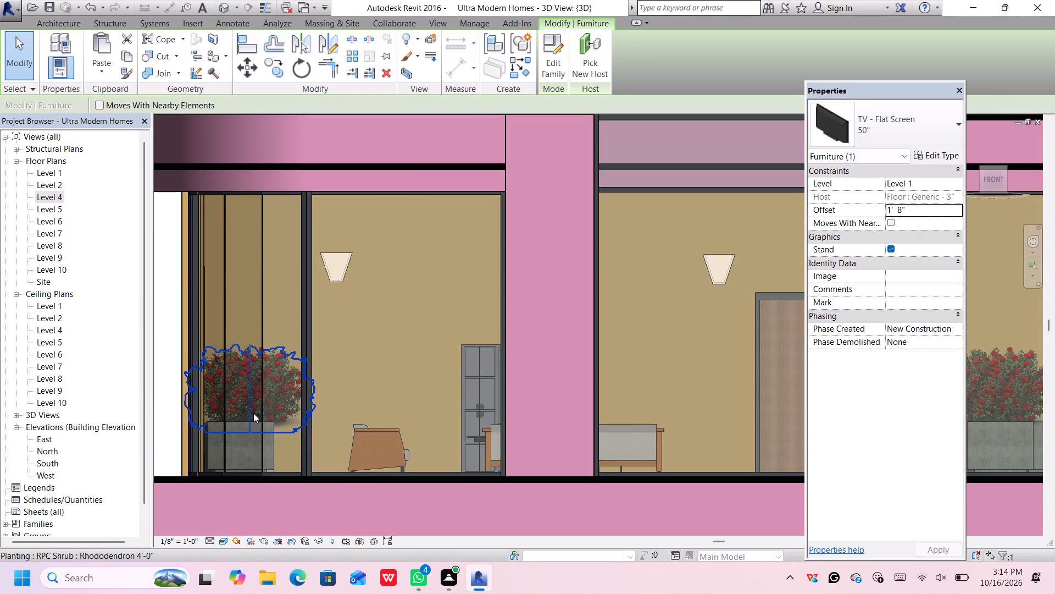
scroll(253, 413, down, 3)
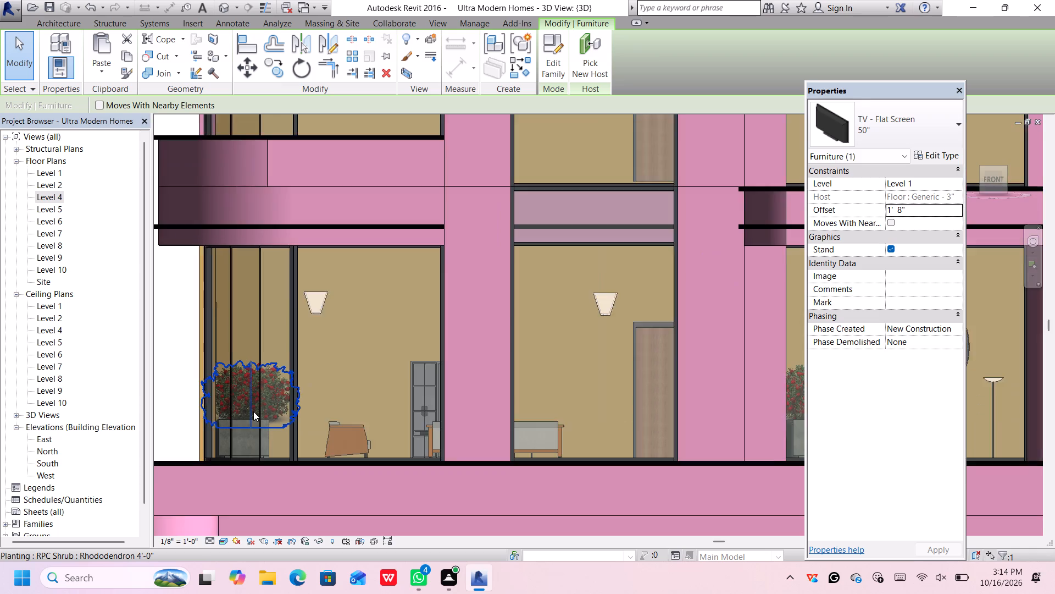
scroll(253, 411, down, 6)
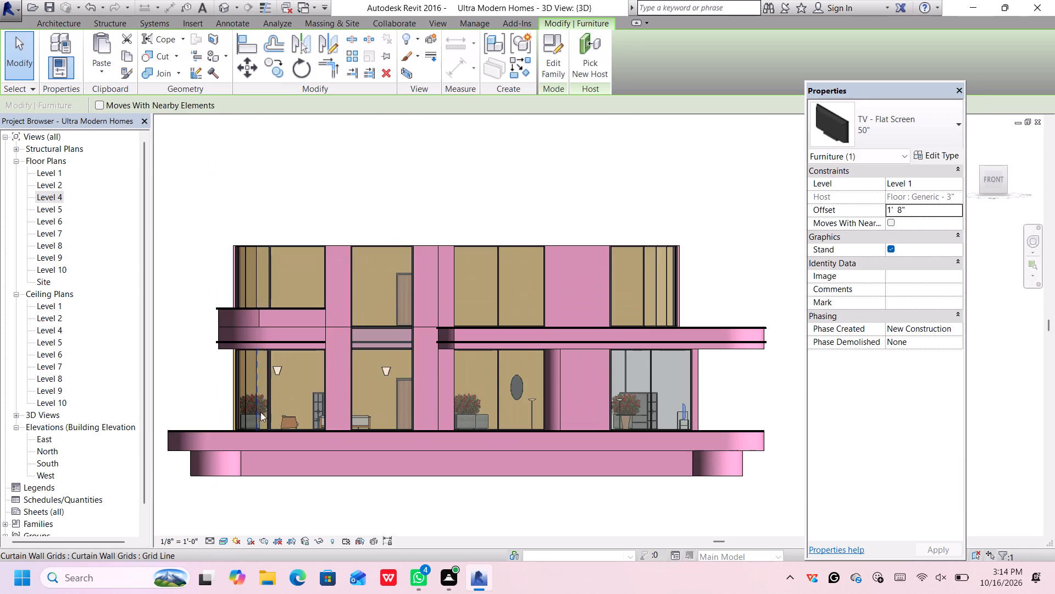
scroll(280, 417, down, 1)
scroll(590, 293, up, 1)
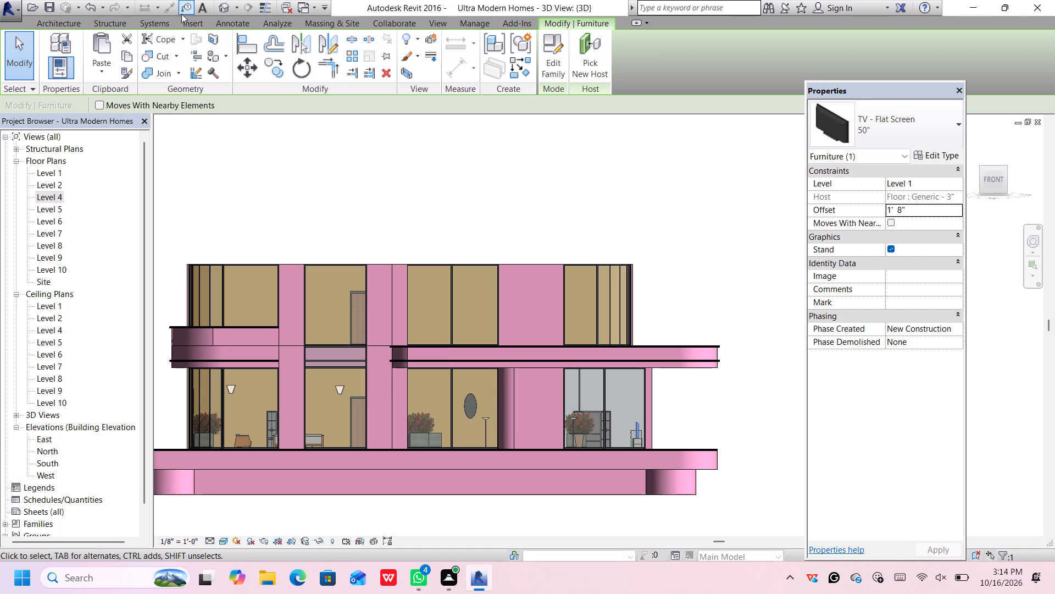
Examine the whole house in 3D from directly above.
click(81, 20)
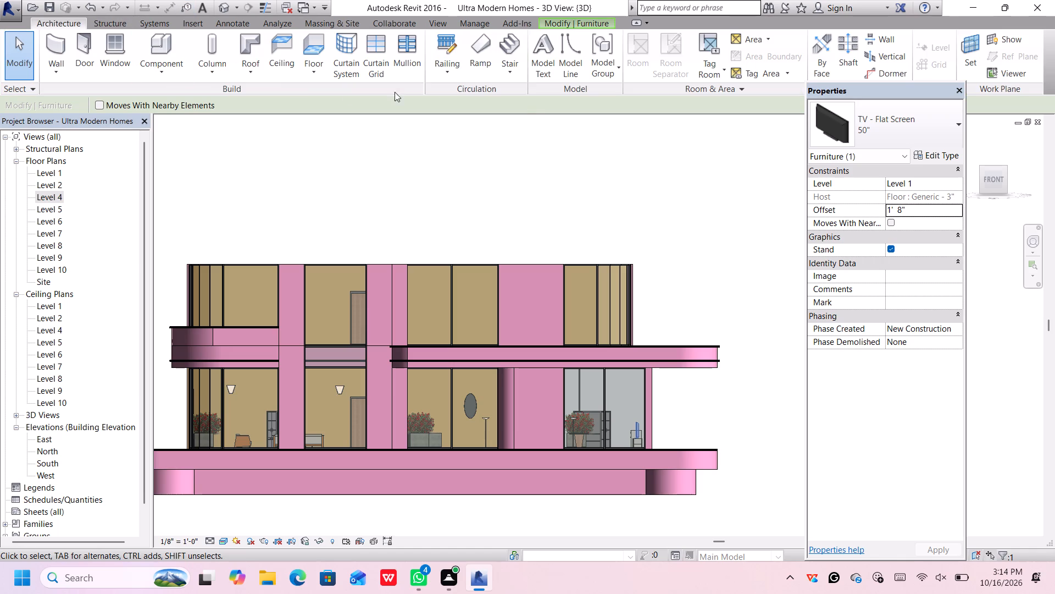
click(995, 167)
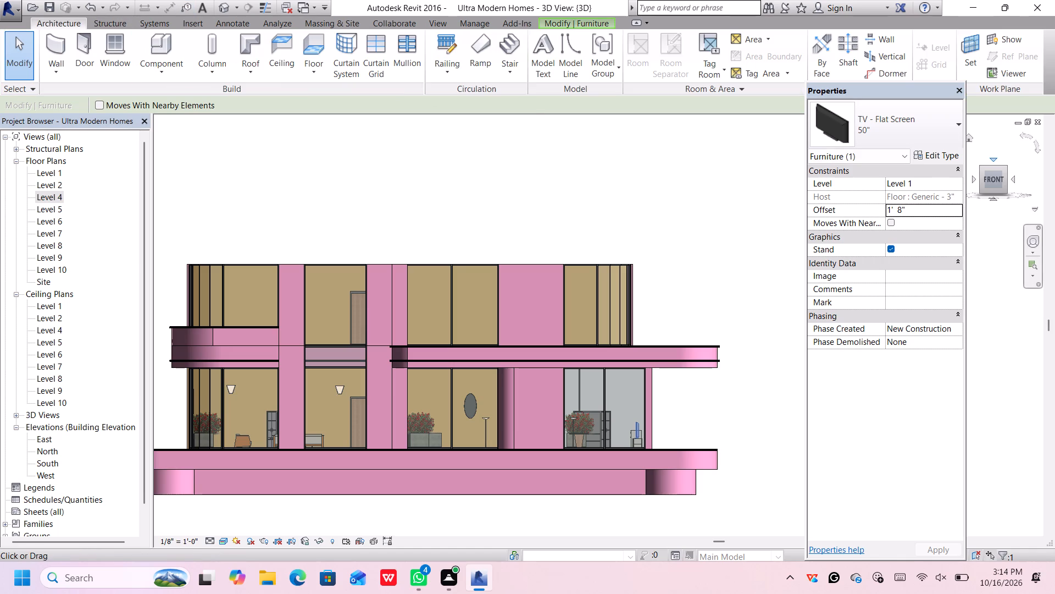
click(995, 163)
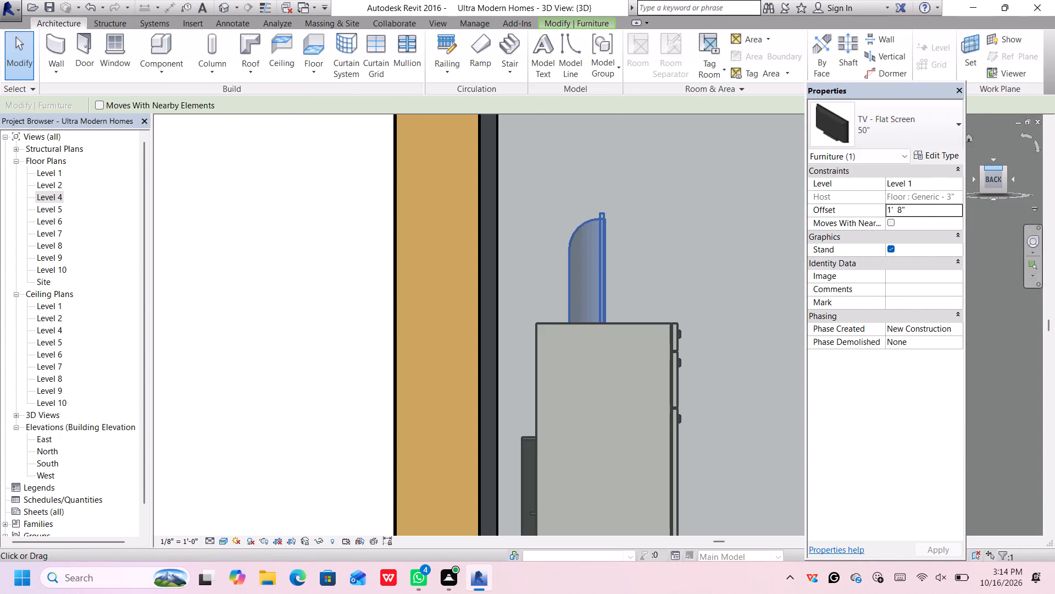
click(986, 167)
scroll(638, 281, down, 2)
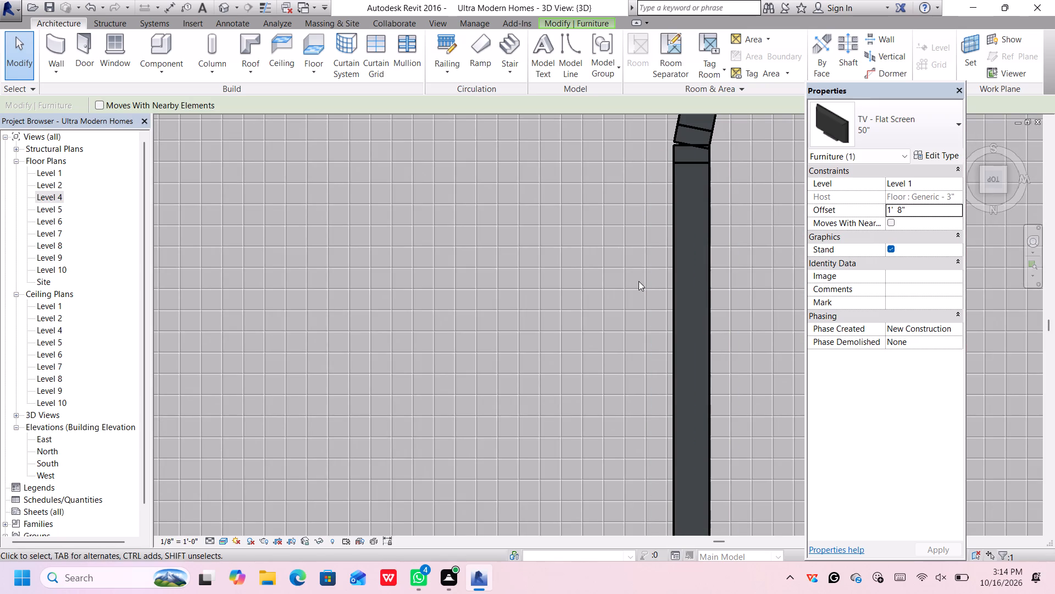
scroll(638, 281, down, 3)
scroll(639, 279, down, 20)
scroll(639, 279, down, 7)
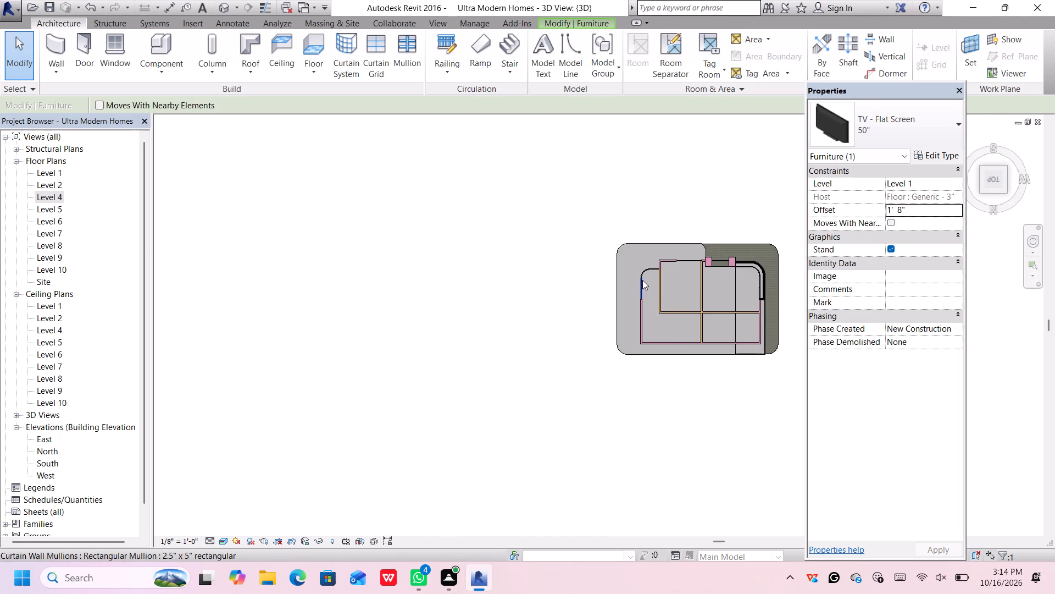
scroll(752, 254, up, 6)
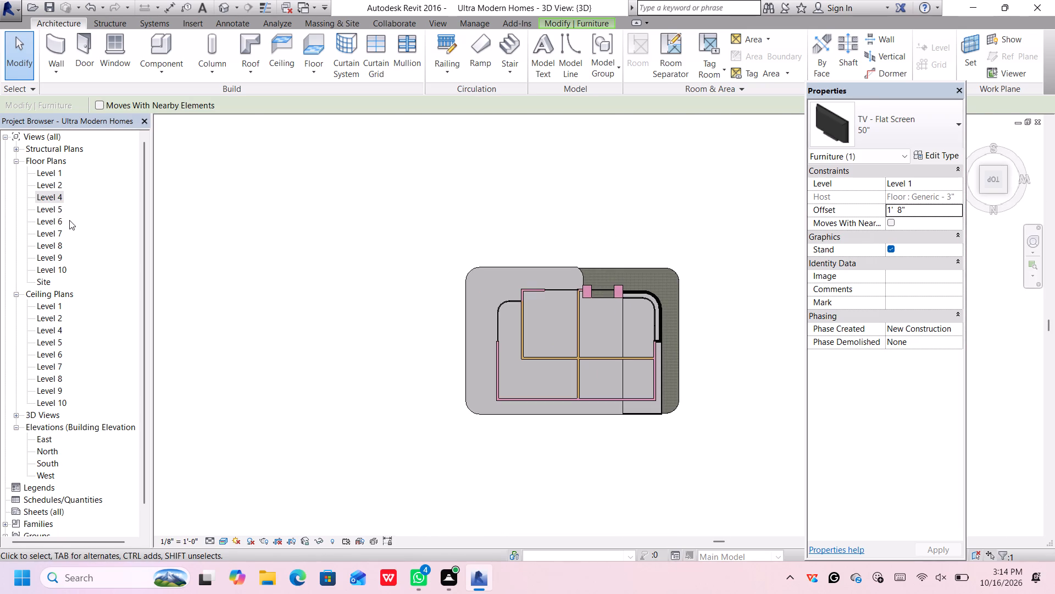
Open the Level 5 and Level 4 floor plans and examine the Level 4 room layout, walls and doors.
double_click(58, 206)
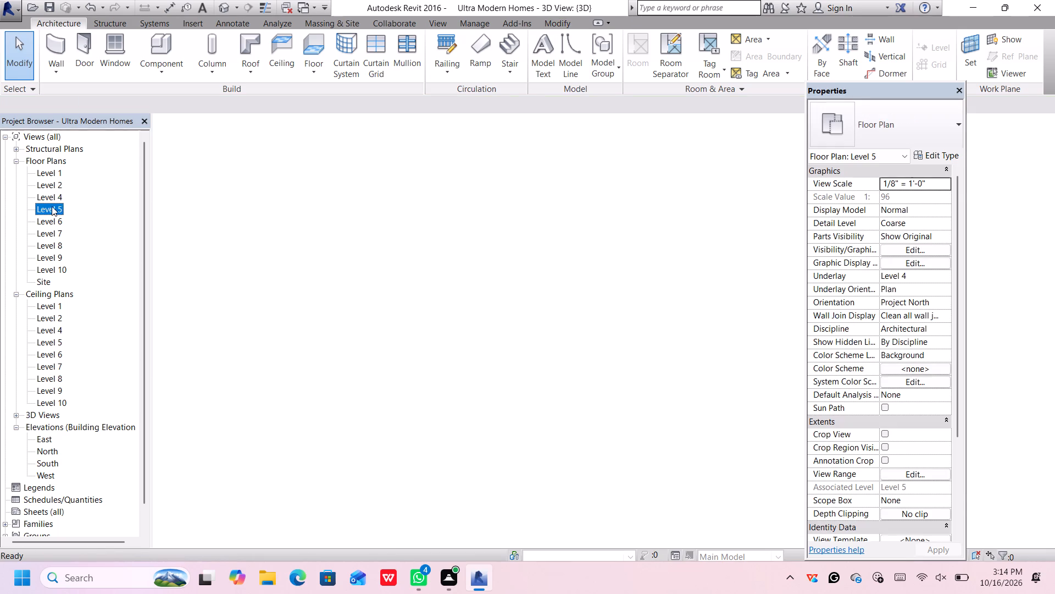
scroll(400, 222, down, 1)
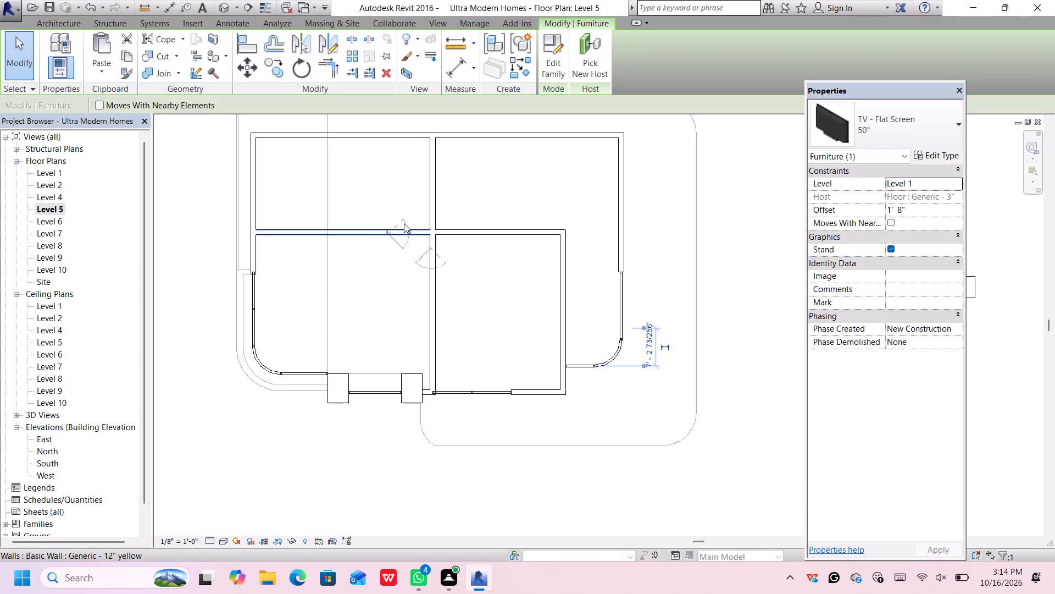
scroll(0, 156, down, 2)
double_click(53, 171)
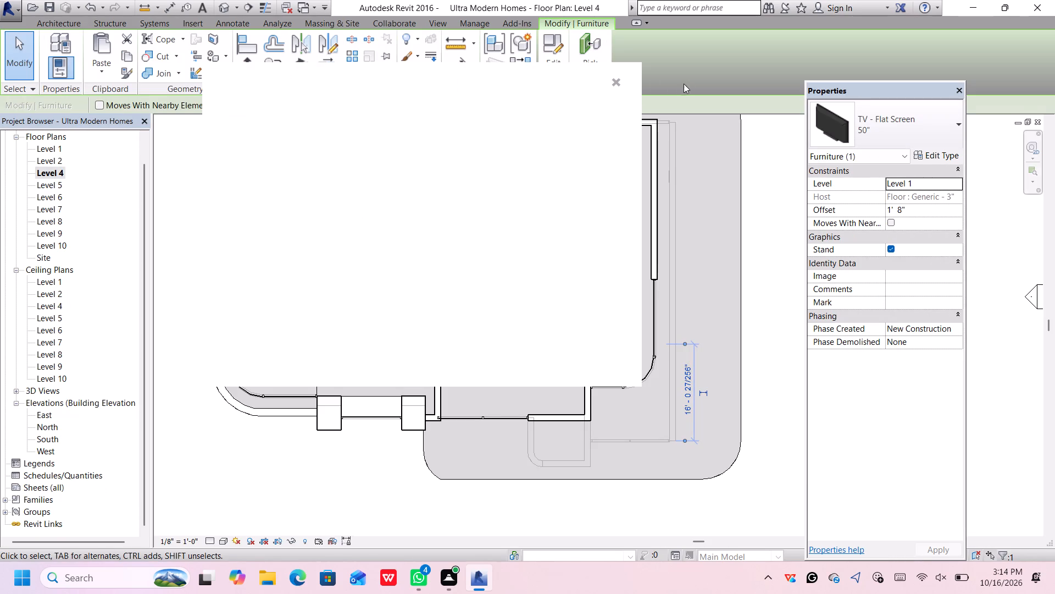
click(622, 82)
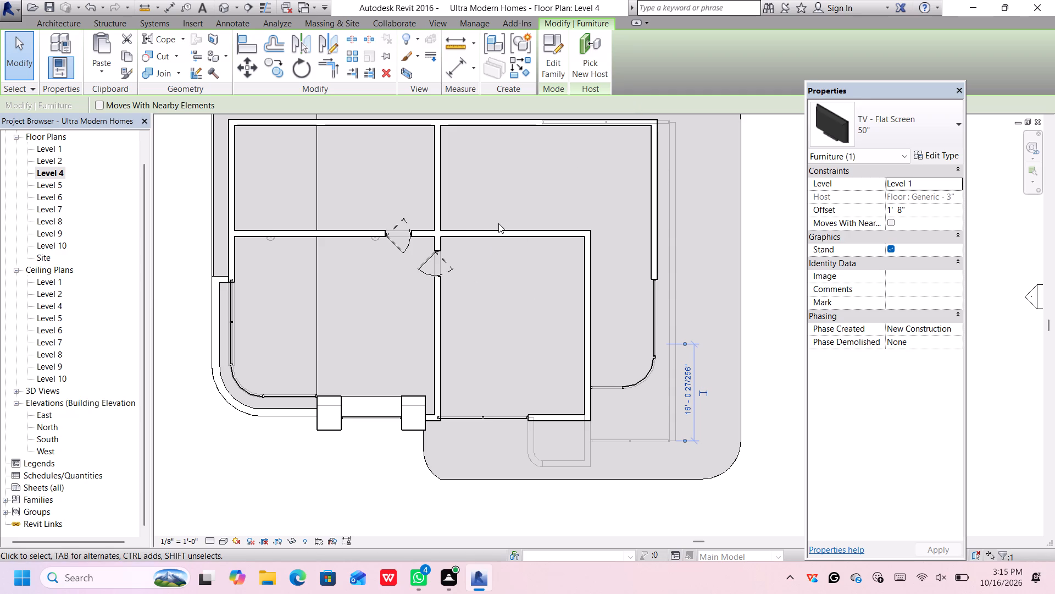
scroll(497, 228, up, 5)
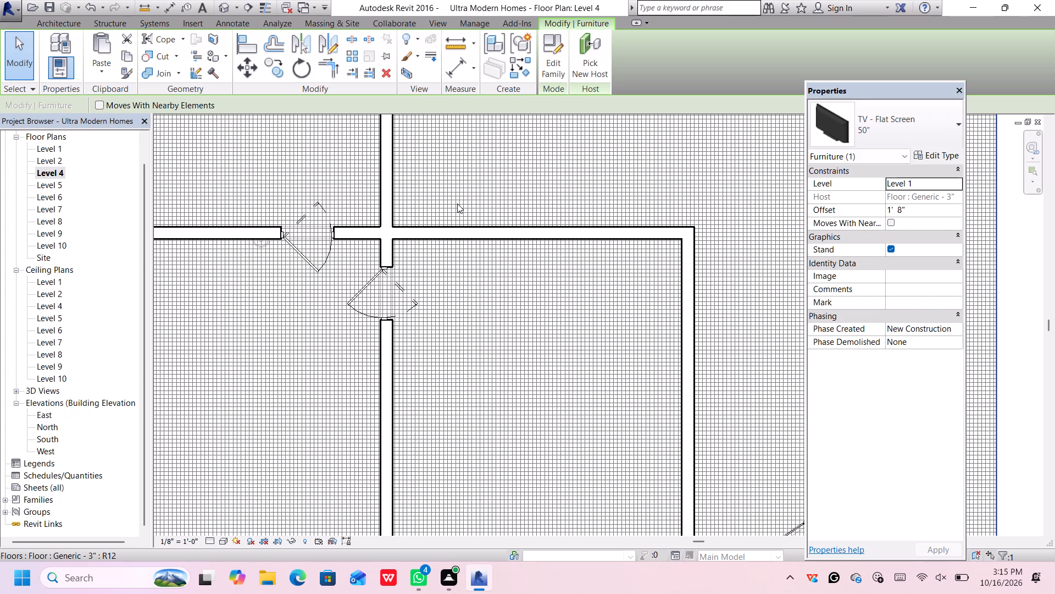
scroll(457, 204, down, 1)
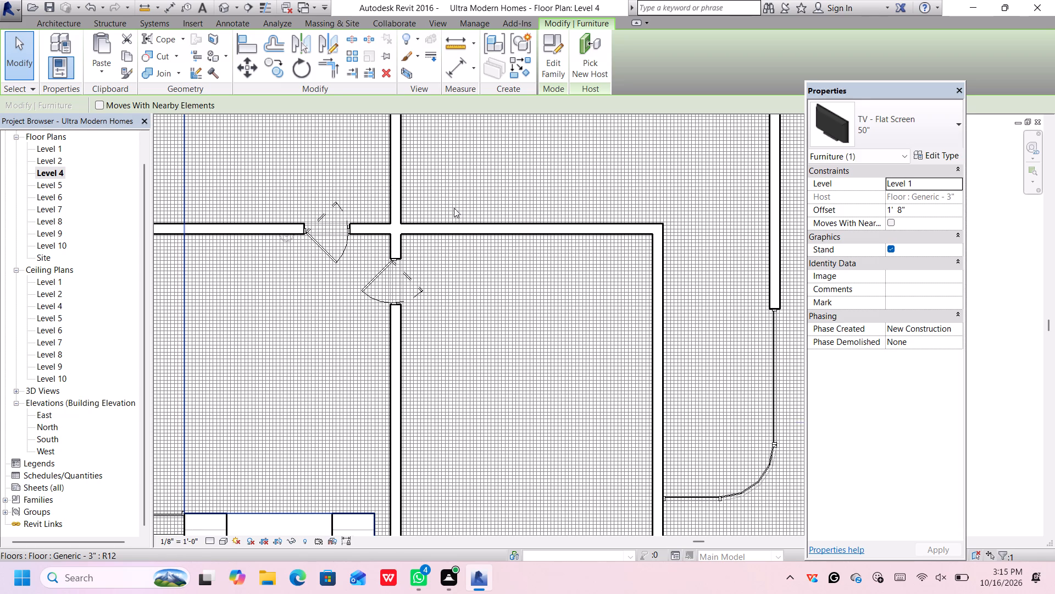
scroll(455, 208, down, 5)
scroll(520, 164, up, 1)
middle_drag(520, 165, 513, 202)
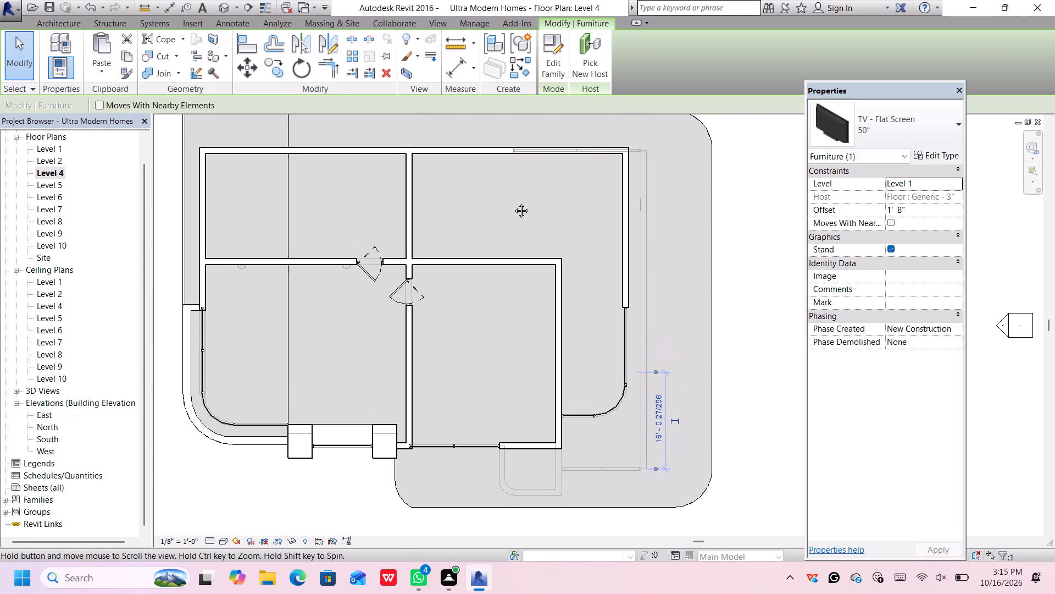
middle_drag(513, 202, 513, 205)
scroll(513, 204, up, 1)
scroll(496, 218, down, 3)
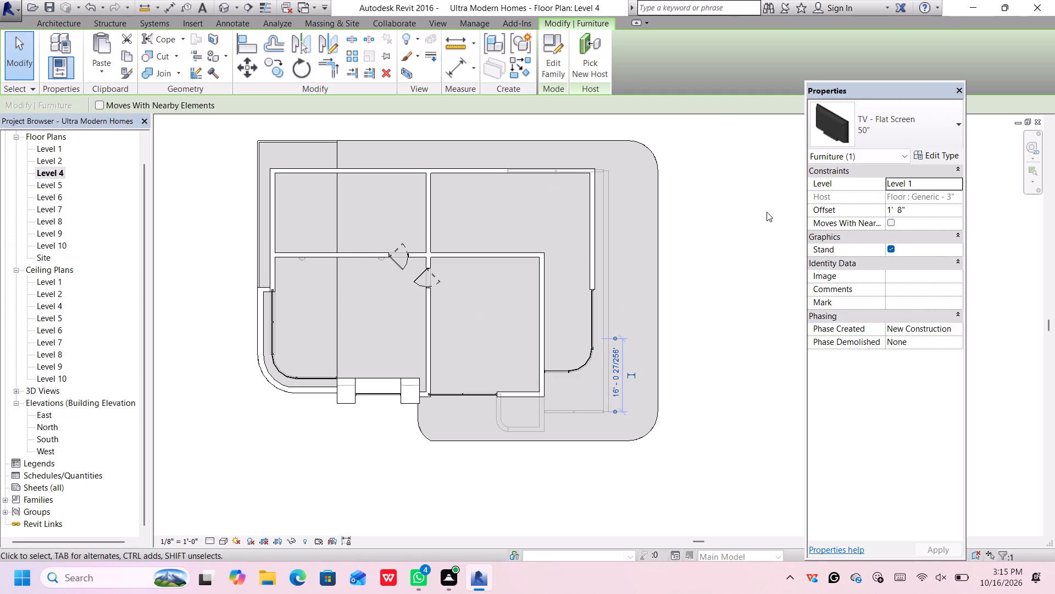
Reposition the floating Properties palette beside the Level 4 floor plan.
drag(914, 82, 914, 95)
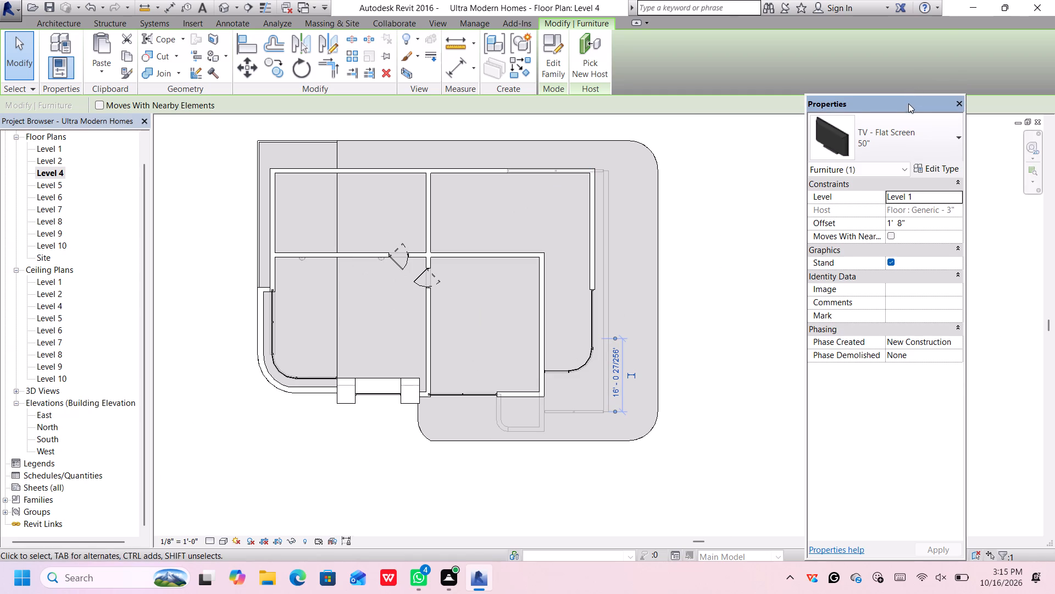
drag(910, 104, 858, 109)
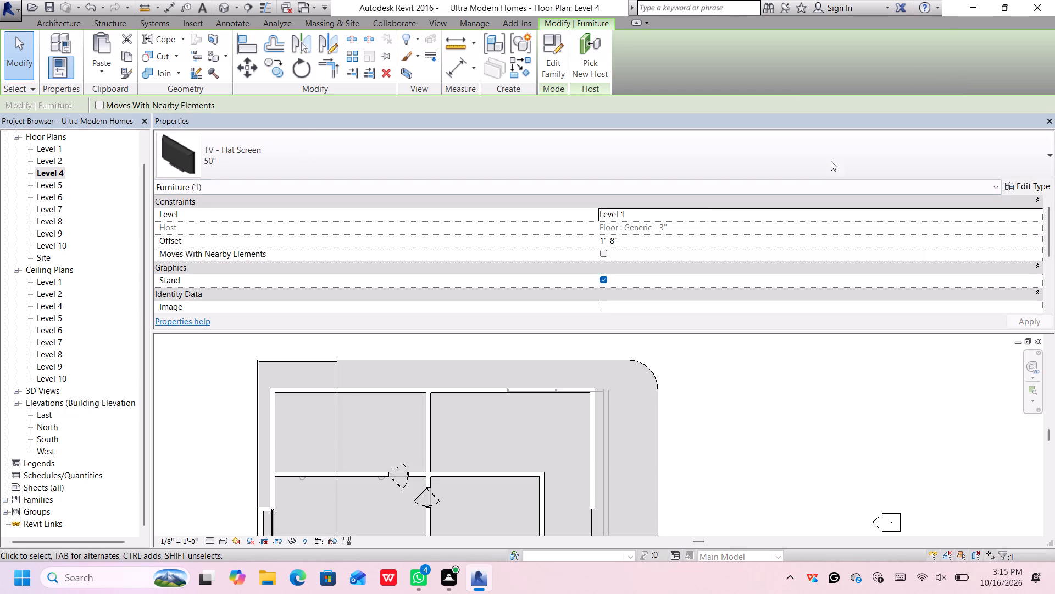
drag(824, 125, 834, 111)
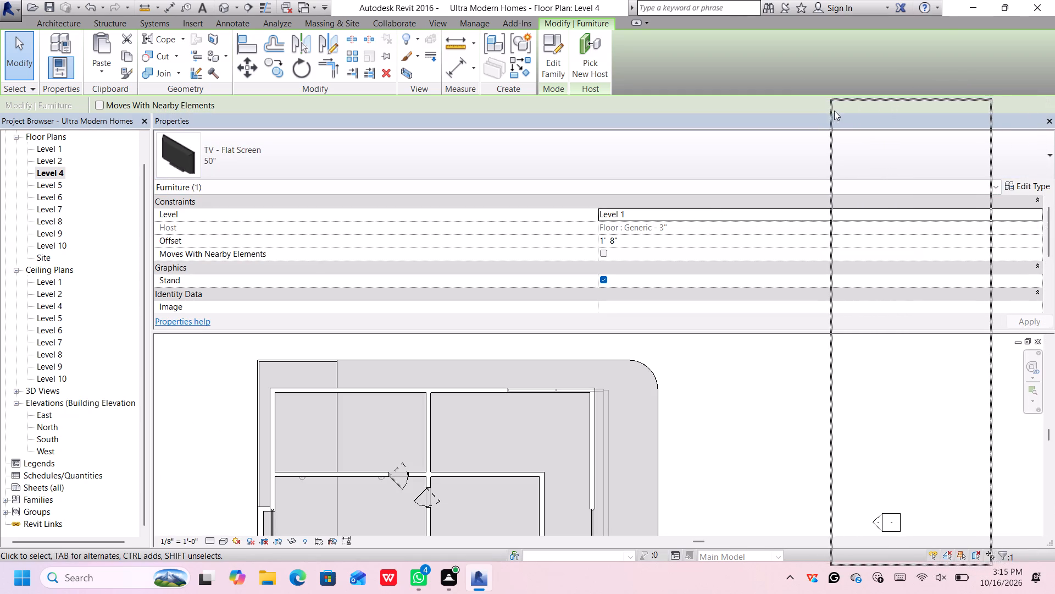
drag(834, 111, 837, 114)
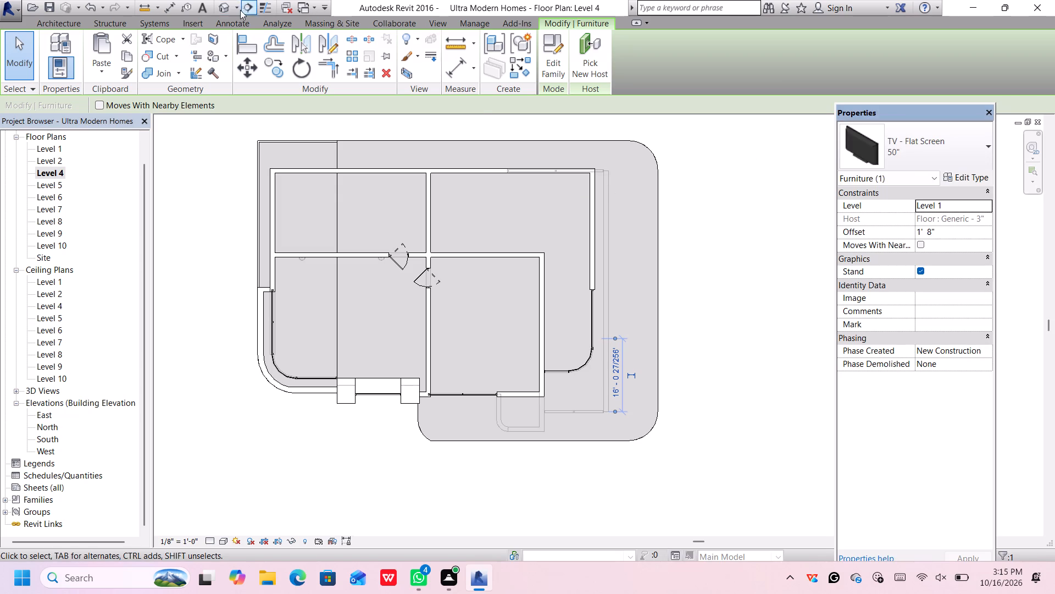
Examine the house in 3D from the side, from a corner and from directly above, with the floating Properties palette moved clear.
click(226, 11)
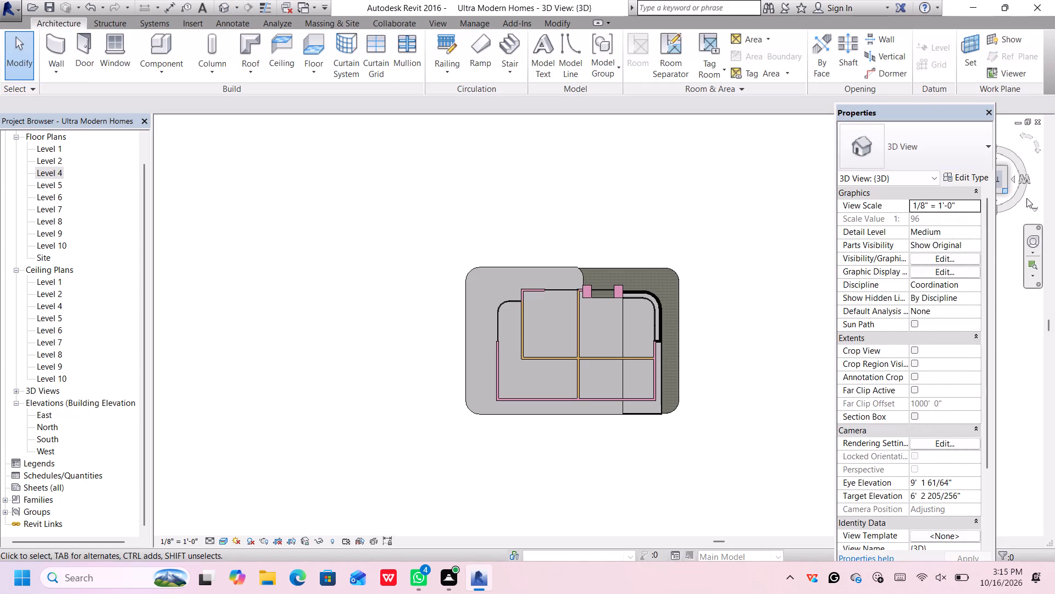
drag(918, 113, 839, 115)
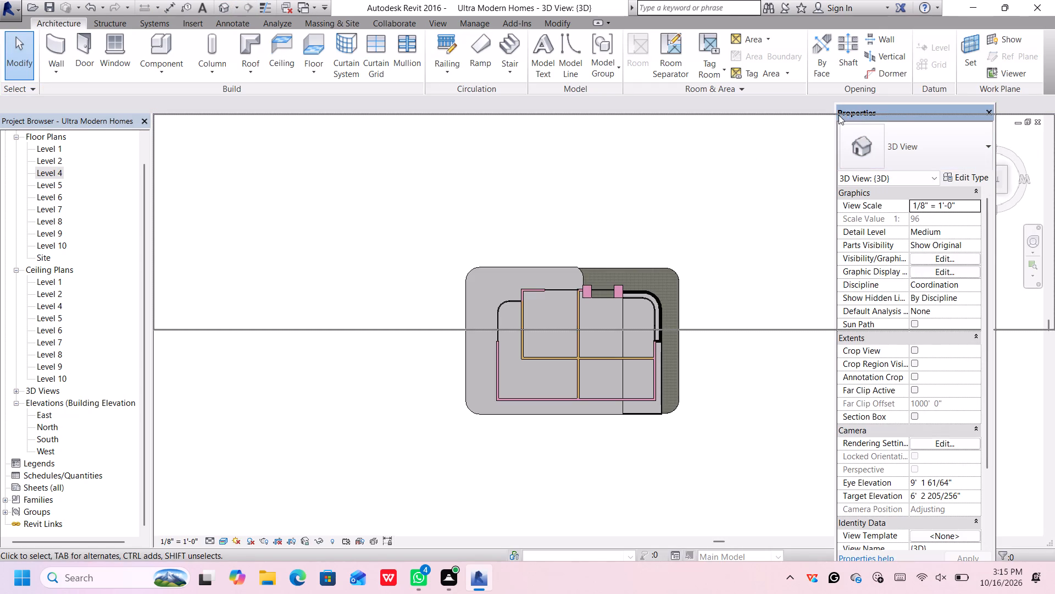
drag(839, 115, 856, 118)
drag(877, 122, 879, 122)
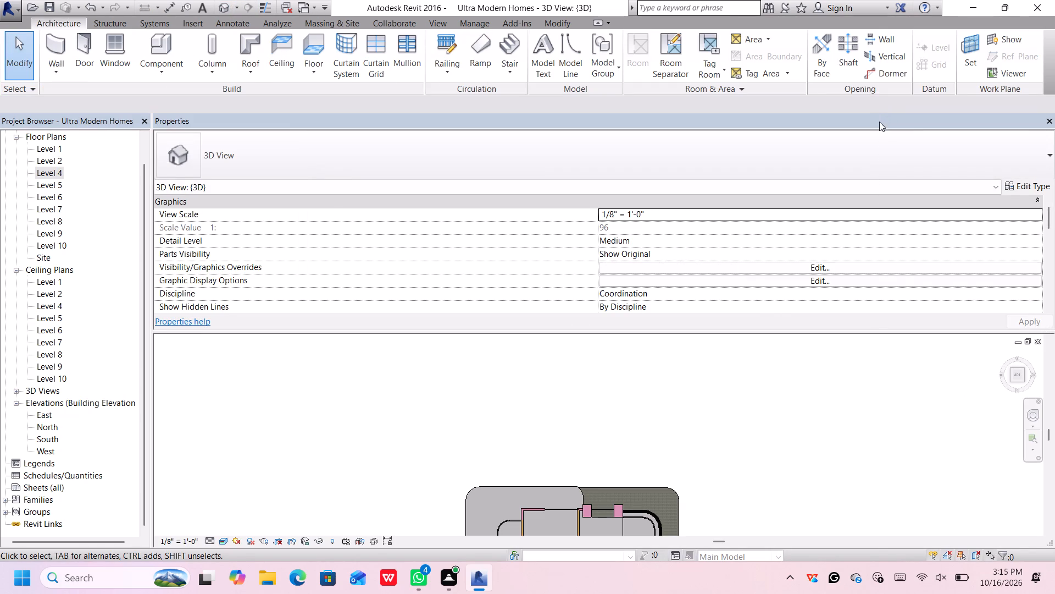
drag(879, 122, 780, 116)
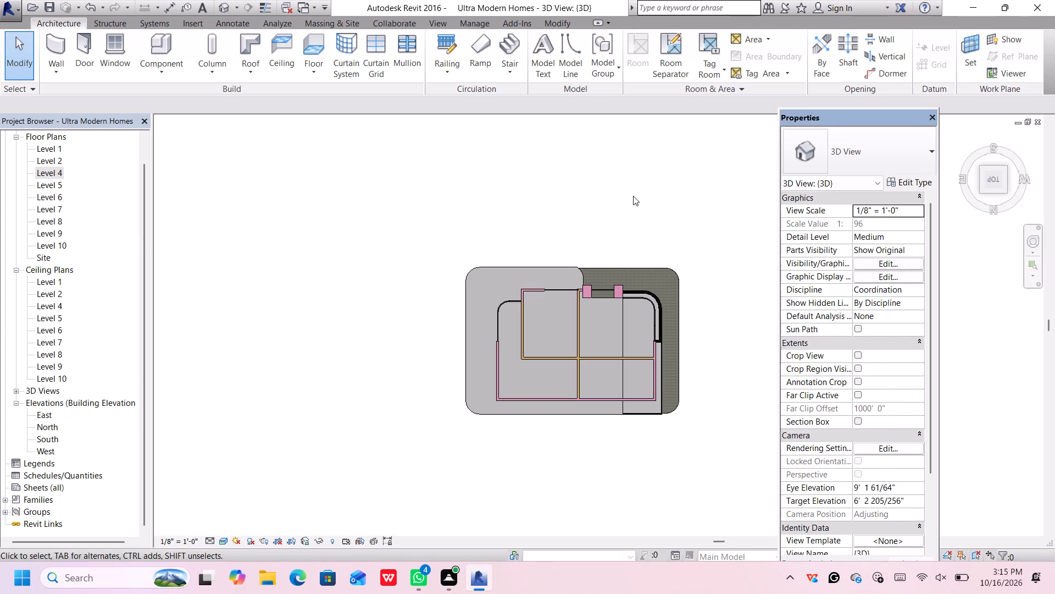
click(980, 188)
click(981, 188)
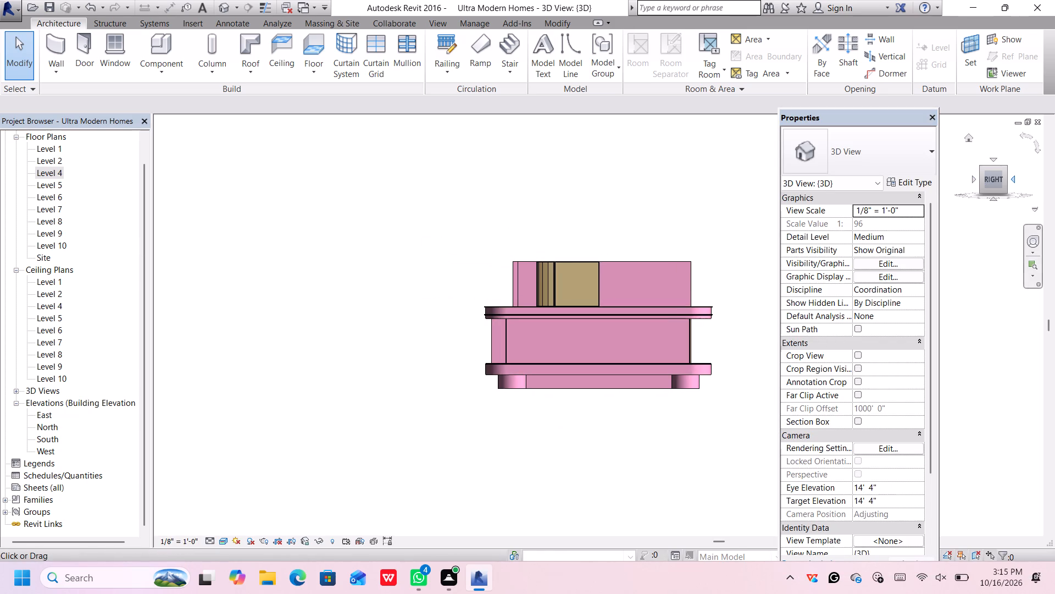
click(984, 166)
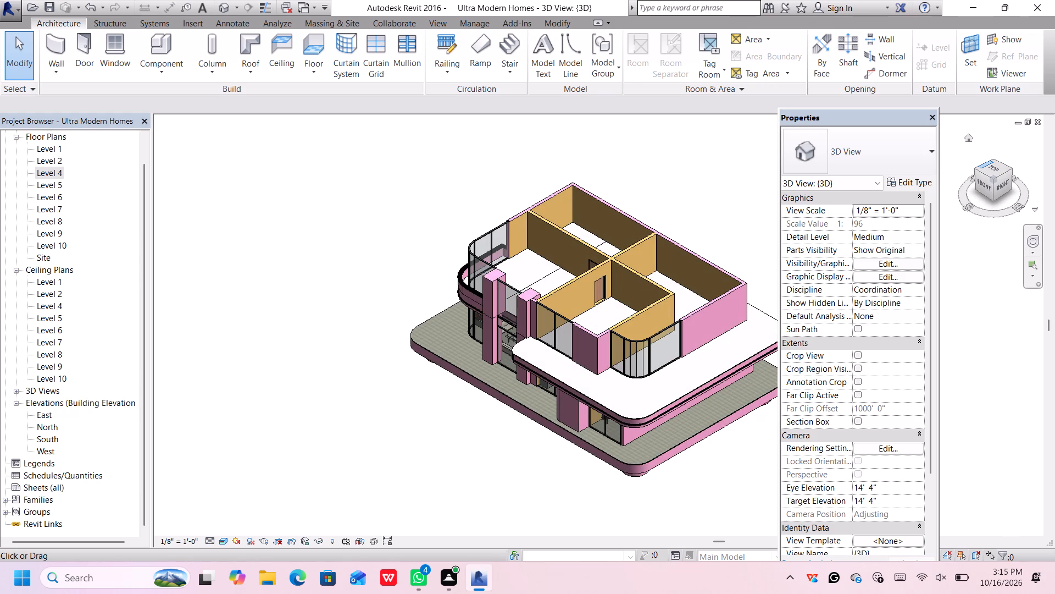
click(993, 167)
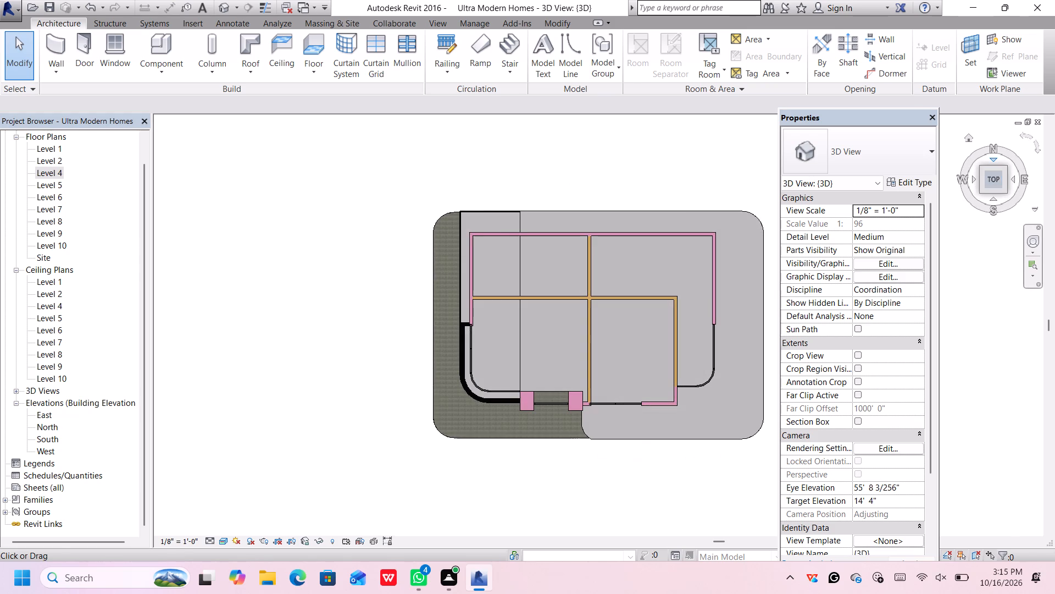
On the Level 4 plan, draw a straight 3' high Storefront 2 curtain wall from the wall end beside the front column towards the terrace's rounded corner.
double_click(53, 172)
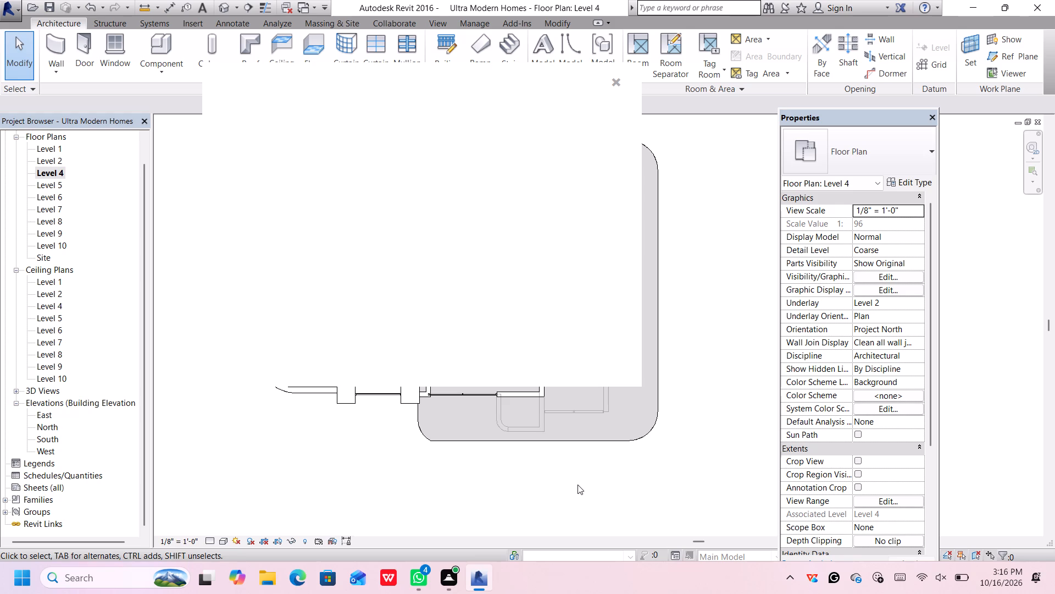
click(620, 80)
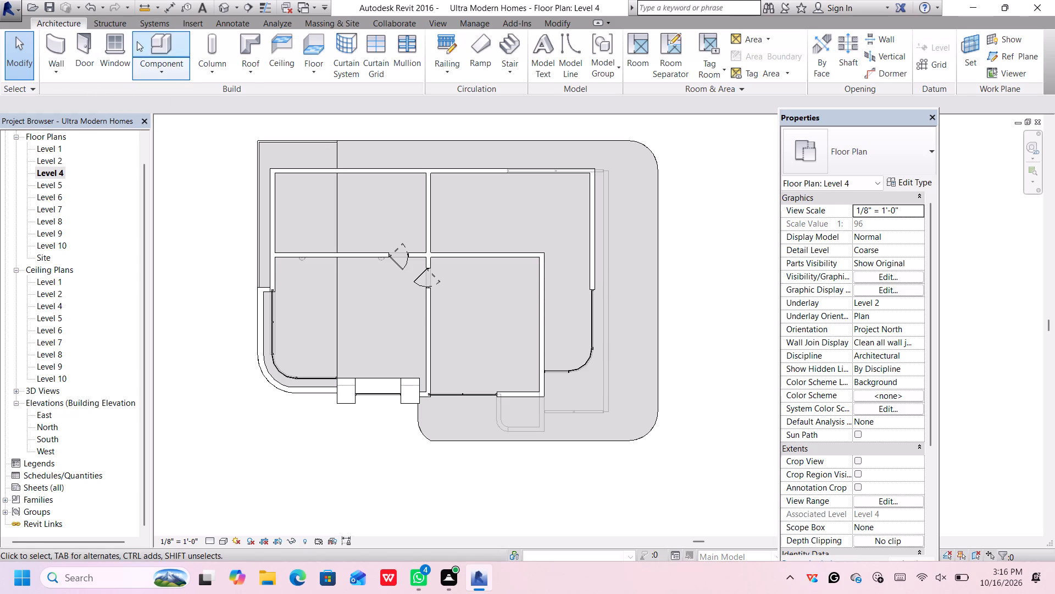
click(57, 46)
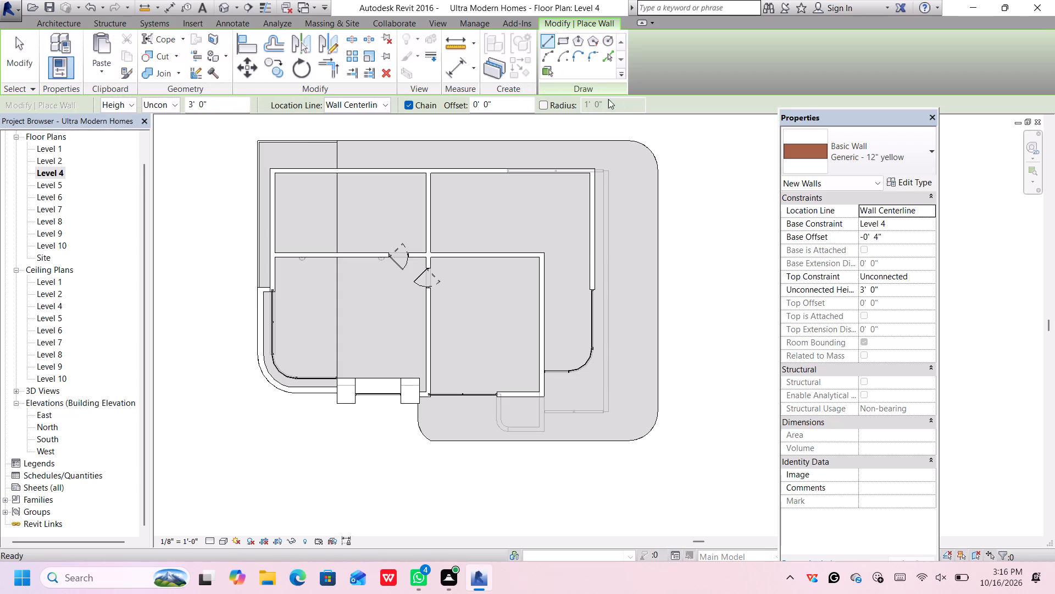
click(905, 147)
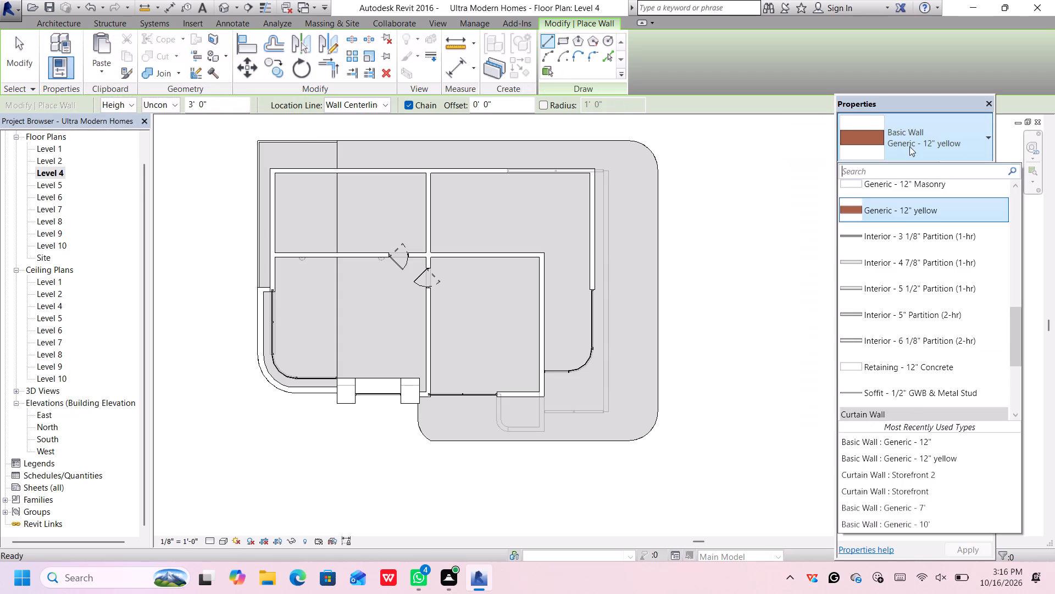
scroll(921, 331, down, 13)
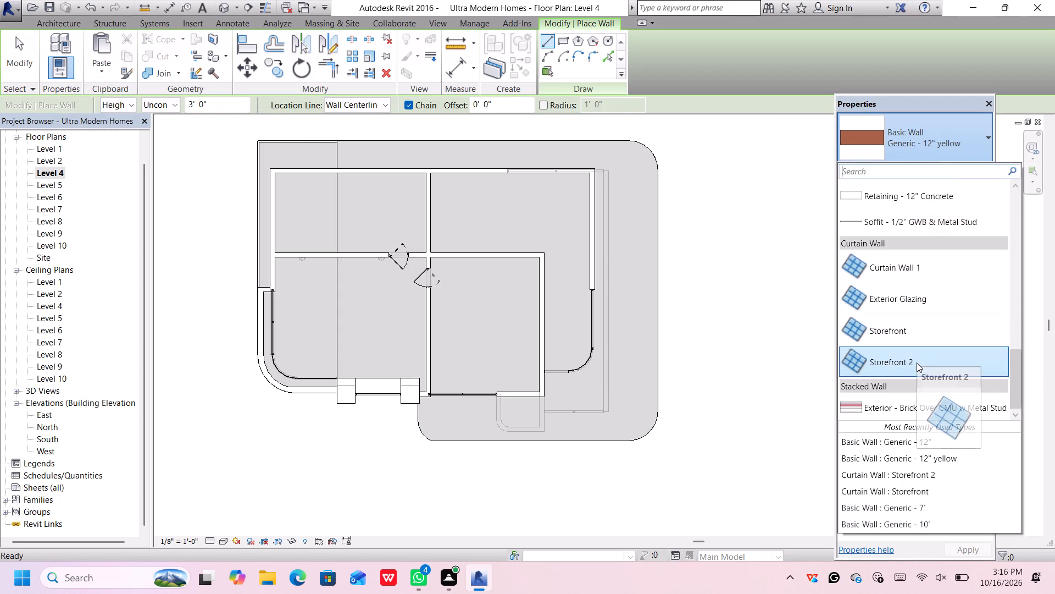
click(917, 360)
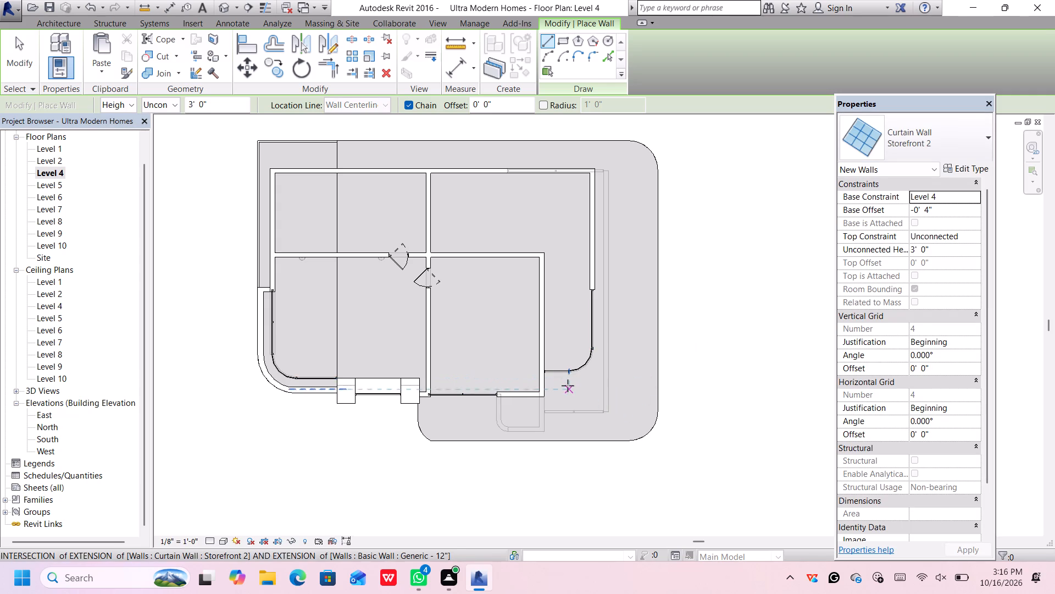
scroll(568, 386, up, 1)
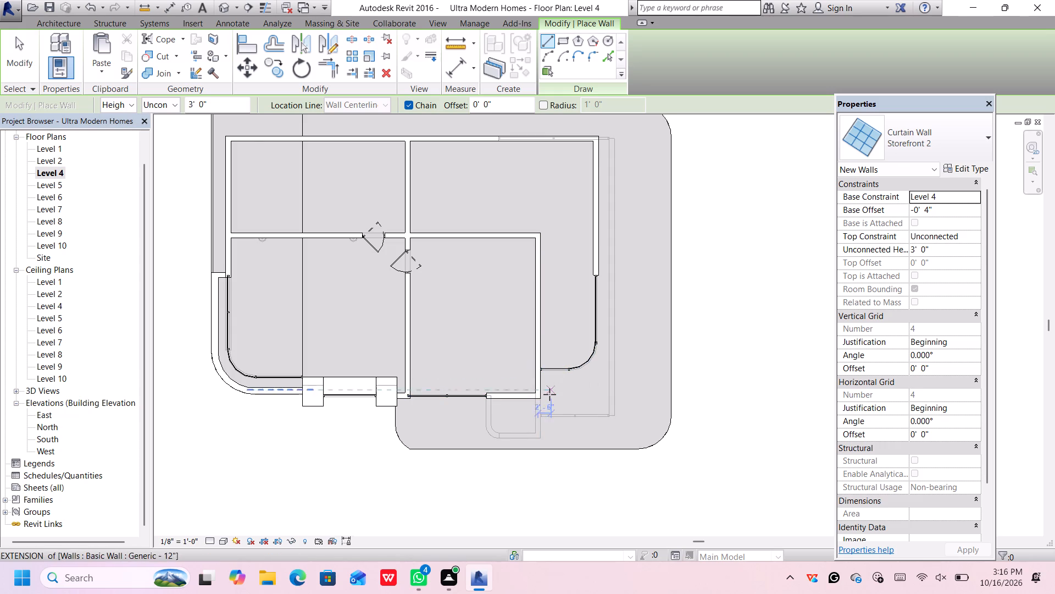
scroll(549, 394, down, 1)
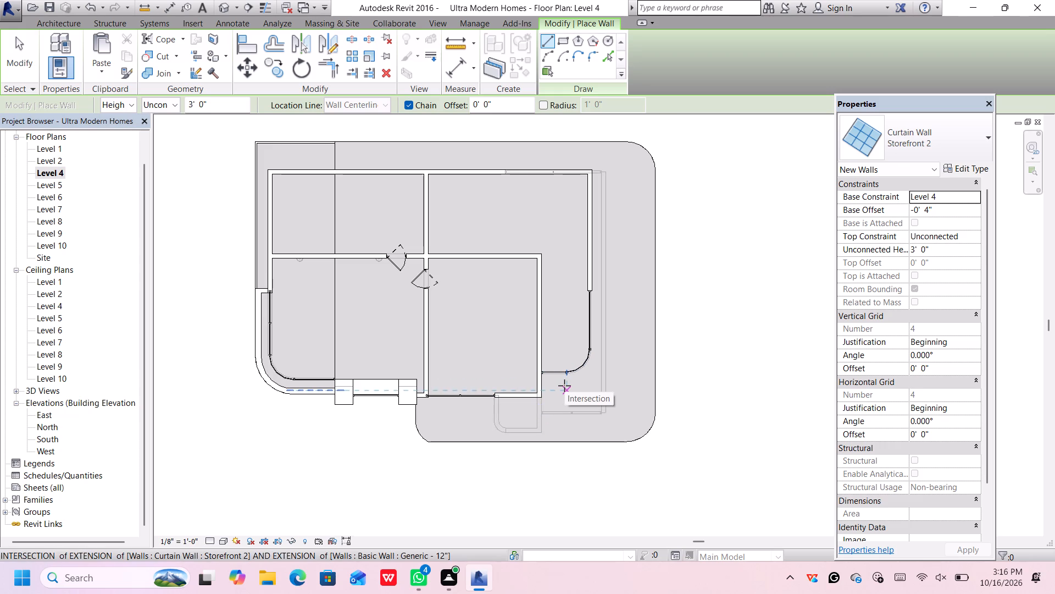
scroll(441, 415, up, 2)
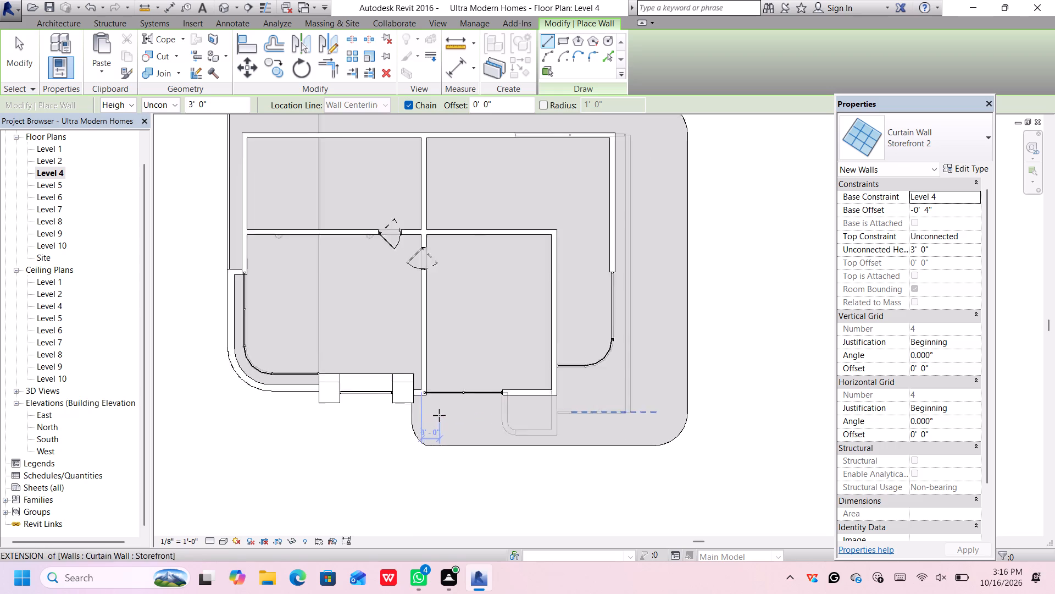
scroll(439, 415, up, 2)
scroll(412, 393, down, 1)
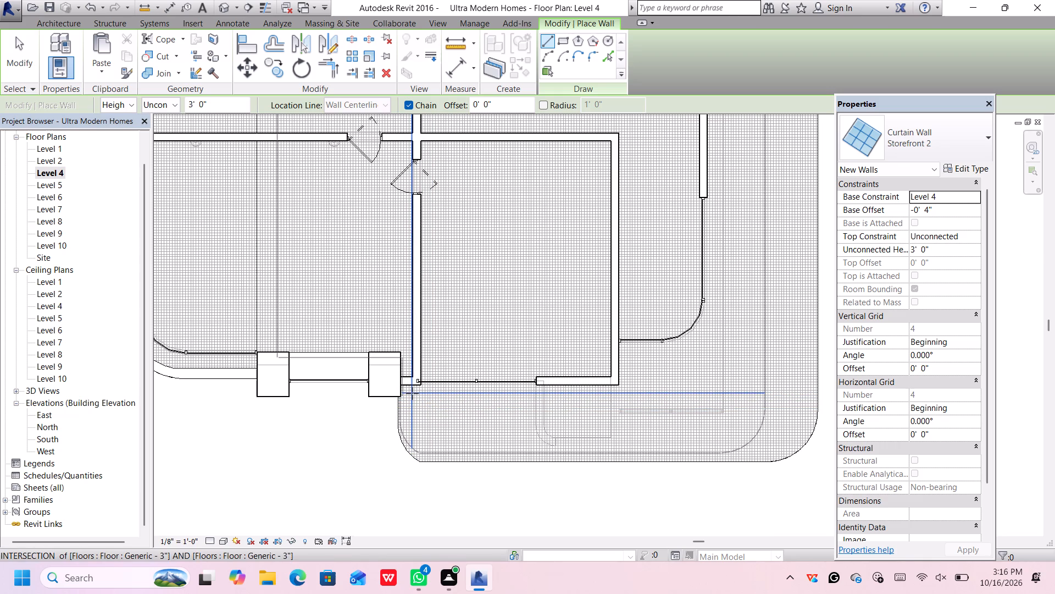
scroll(412, 393, up, 3)
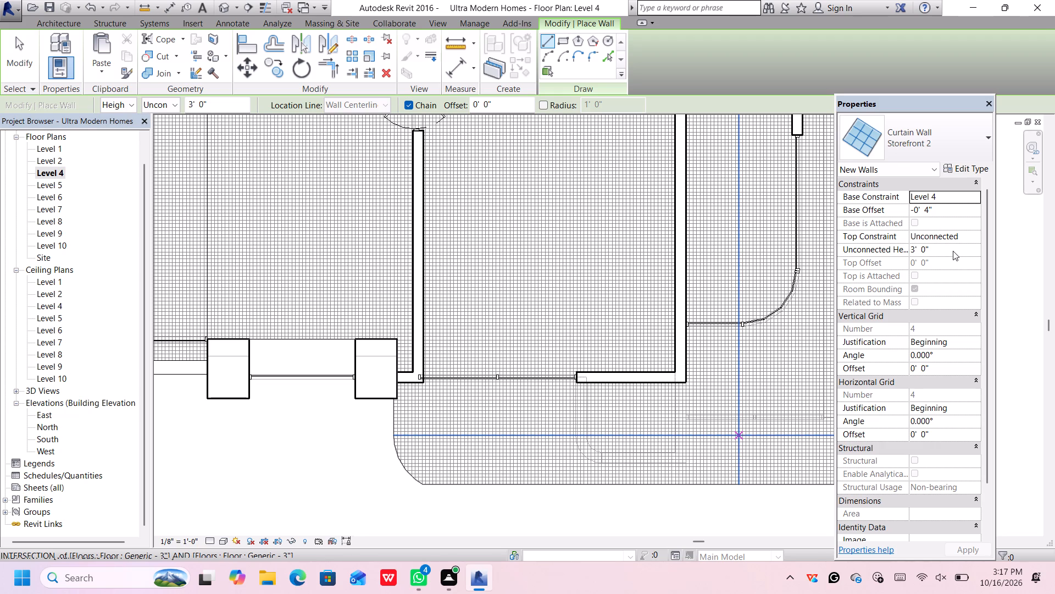
scroll(685, 398, down, 1)
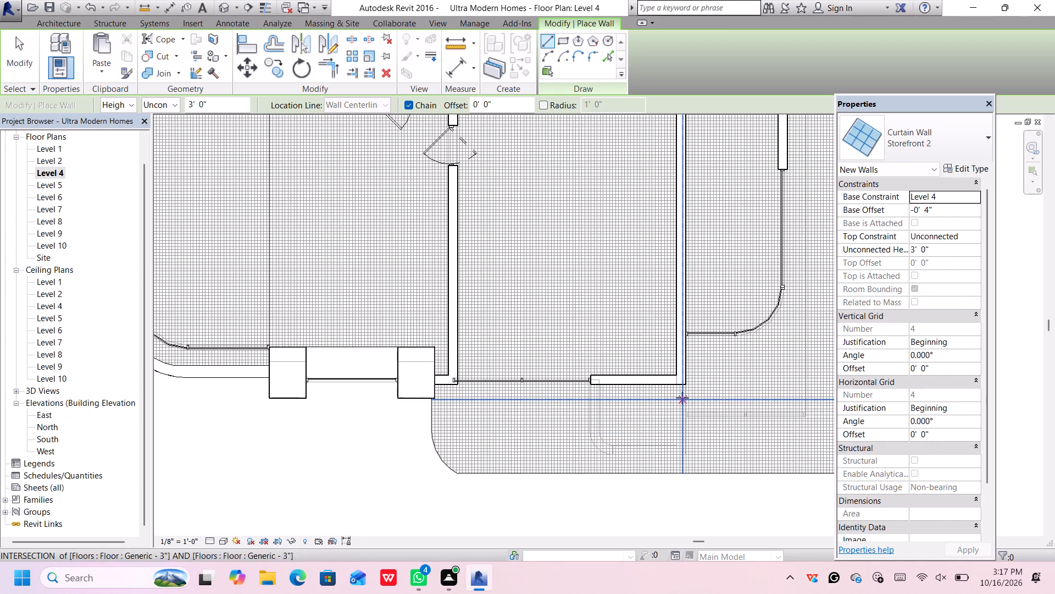
scroll(476, 412, up, 3)
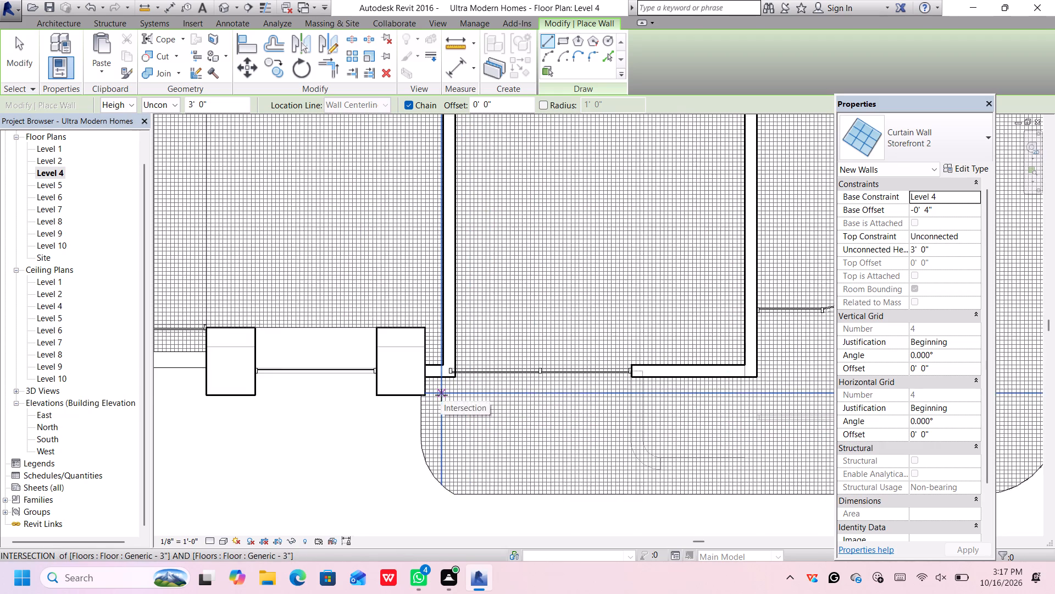
scroll(441, 395, up, 2)
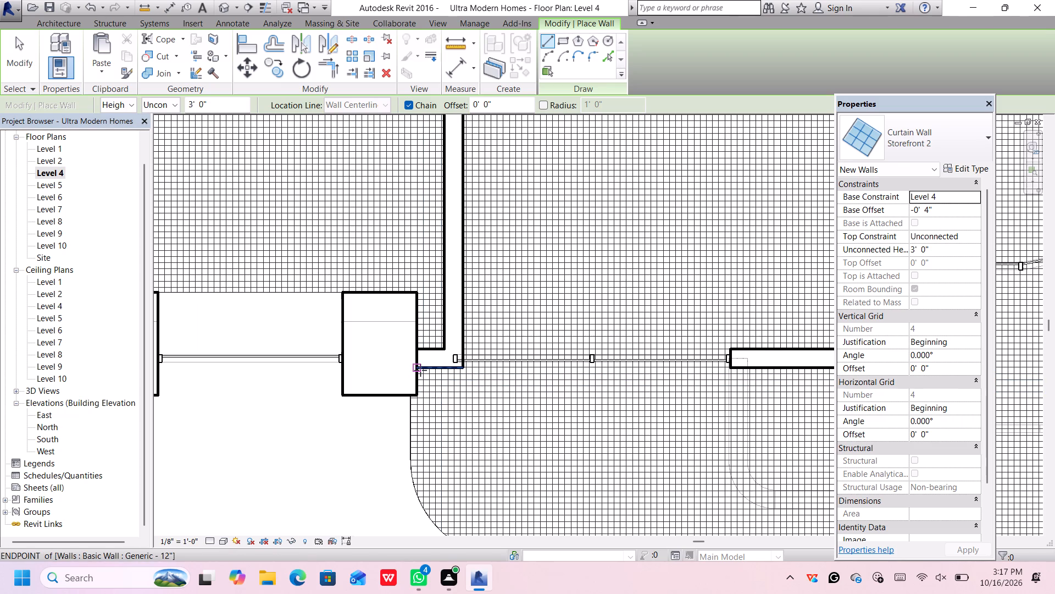
click(422, 372)
scroll(430, 417, down, 5)
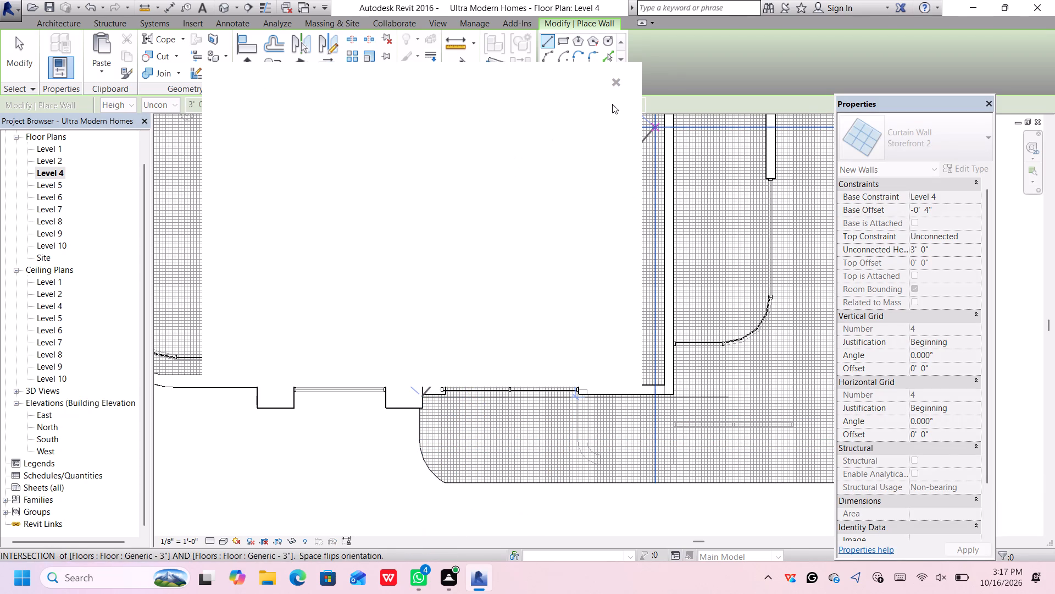
click(617, 80)
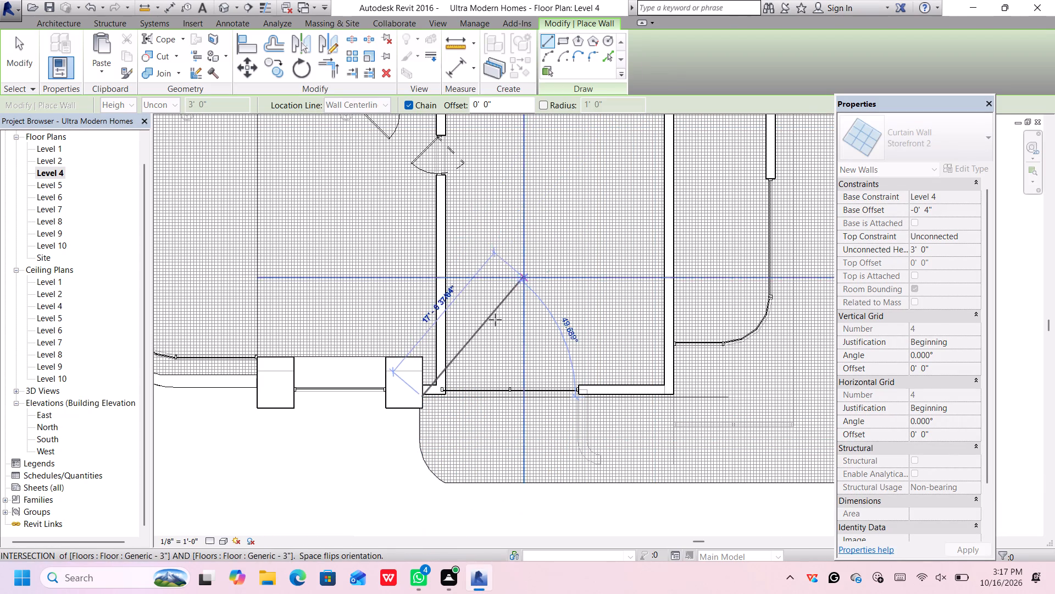
scroll(423, 435, up, 2)
click(424, 440)
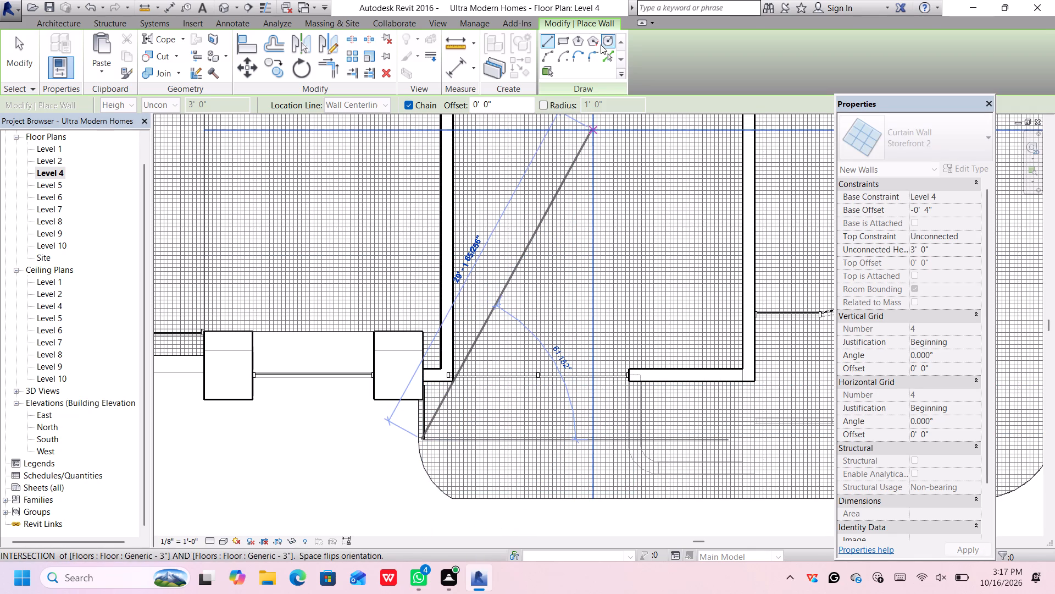
Continue the curtain wall with an arc of about 4' 10" radius around the terrace's small rounded corner near the column.
click(545, 52)
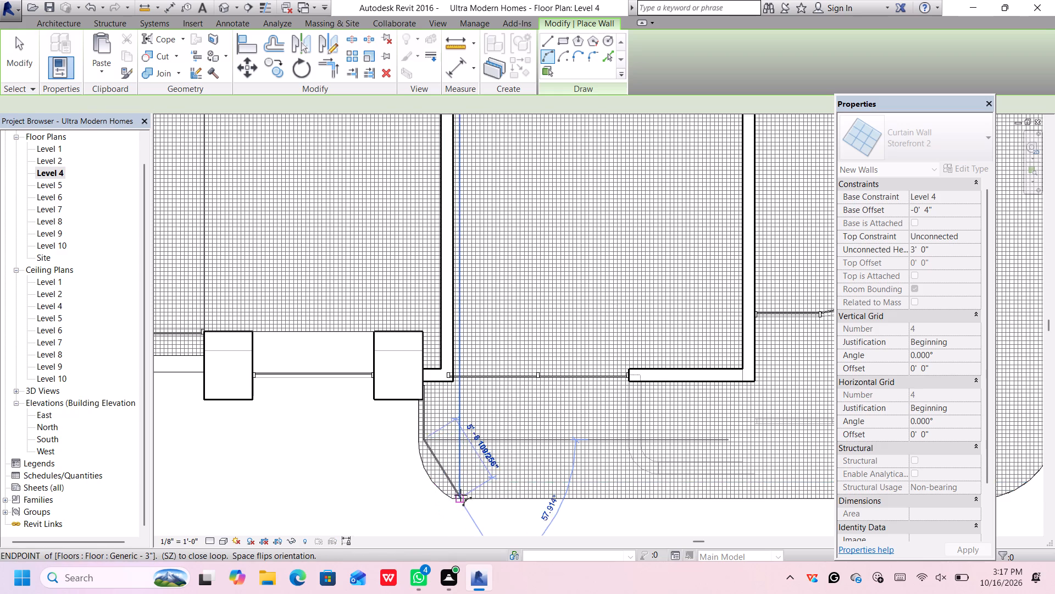
scroll(460, 495, up, 2)
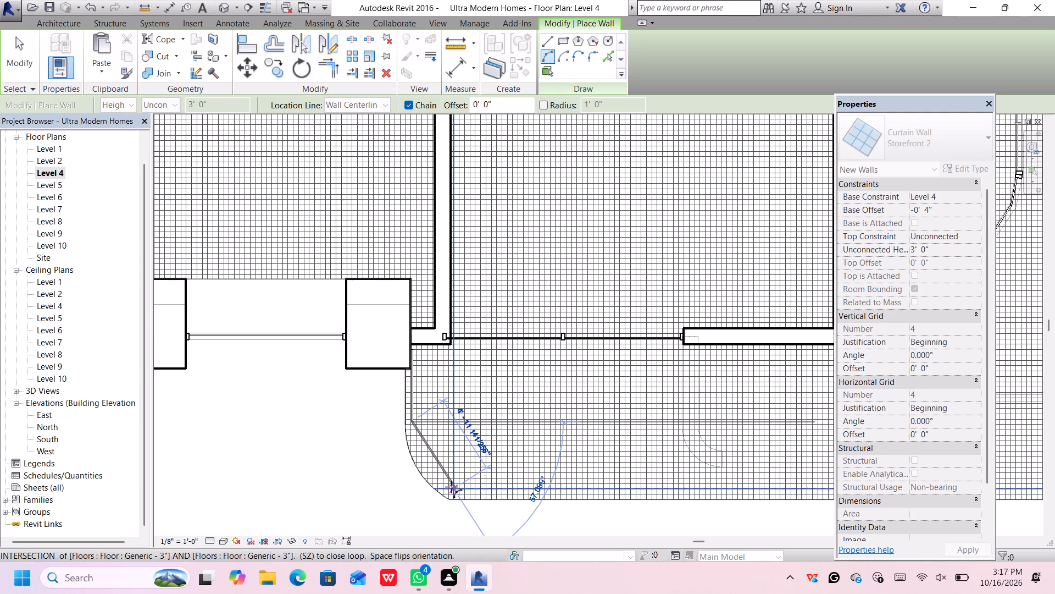
scroll(451, 487, up, 2)
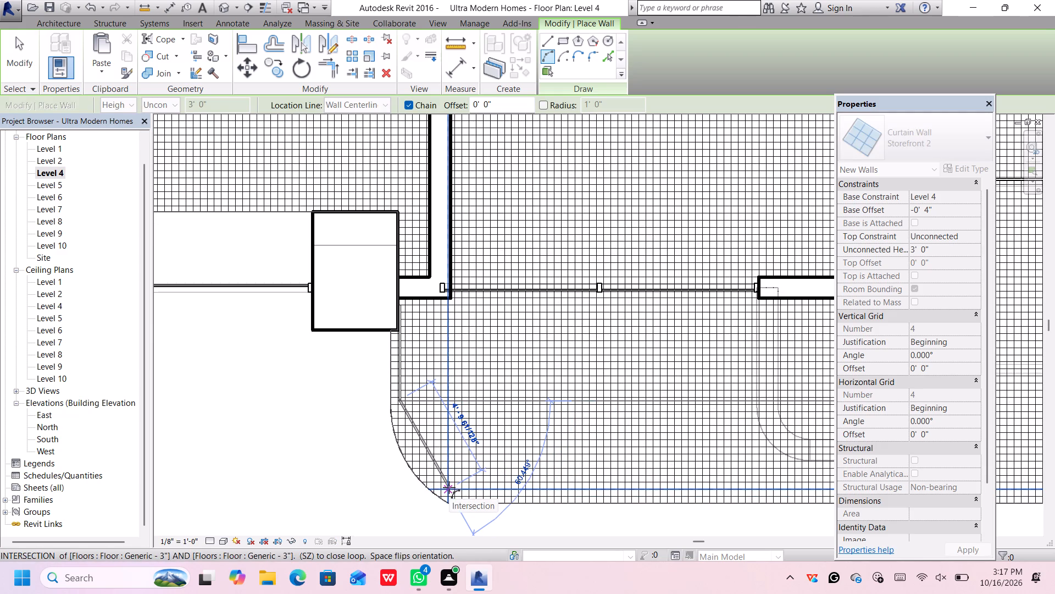
click(449, 487)
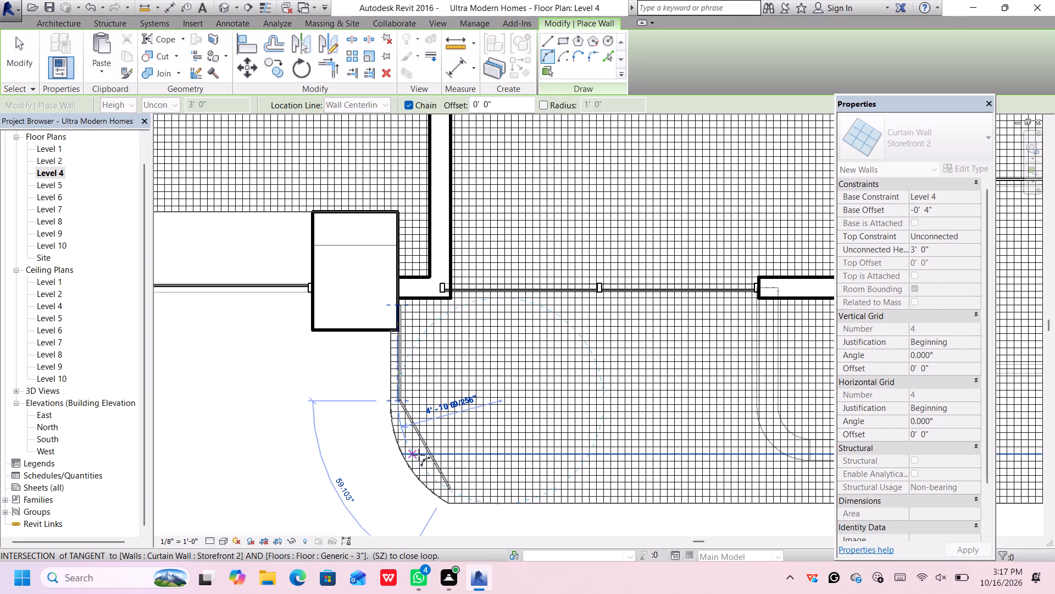
click(410, 450)
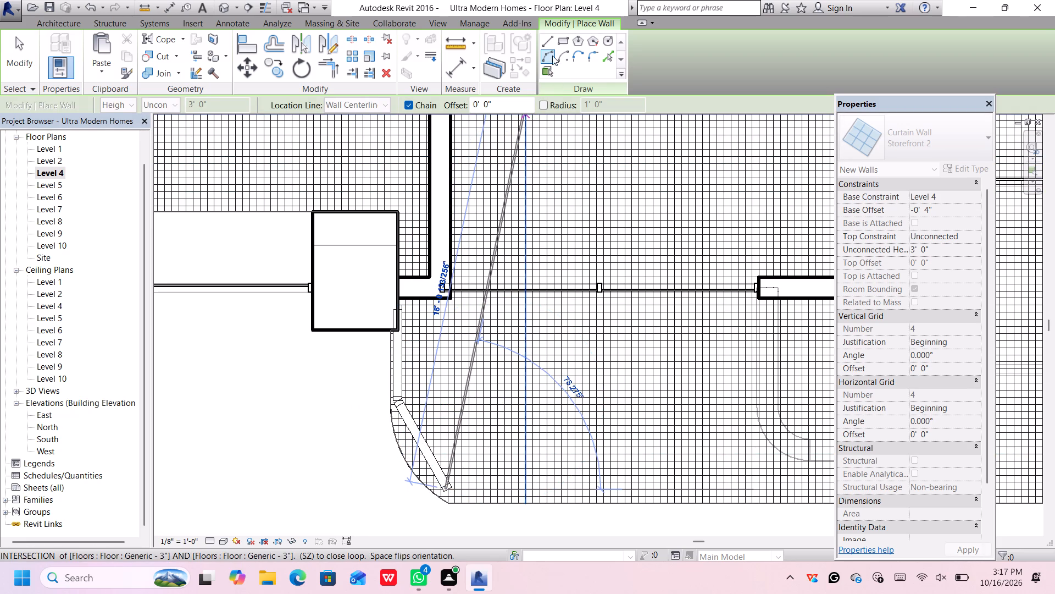
Add a straight curtain wall segment about 44' long just inside the terrace's front edge, up to the start of the large rounded corner.
click(550, 37)
scroll(551, 450, down, 3)
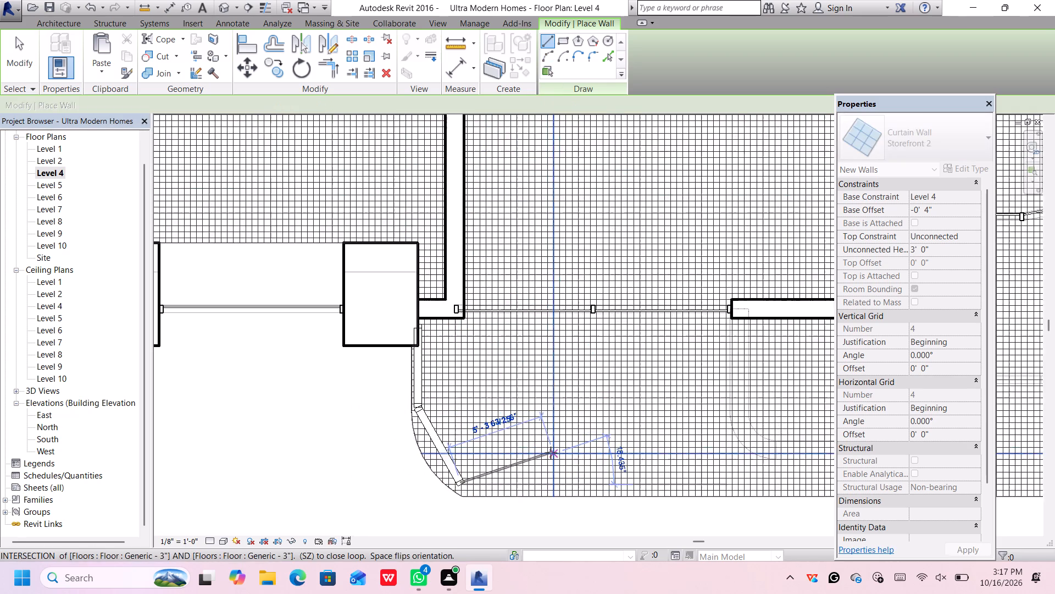
scroll(551, 453, down, 3)
scroll(655, 471, down, 1)
middle_drag(681, 469, 662, 466)
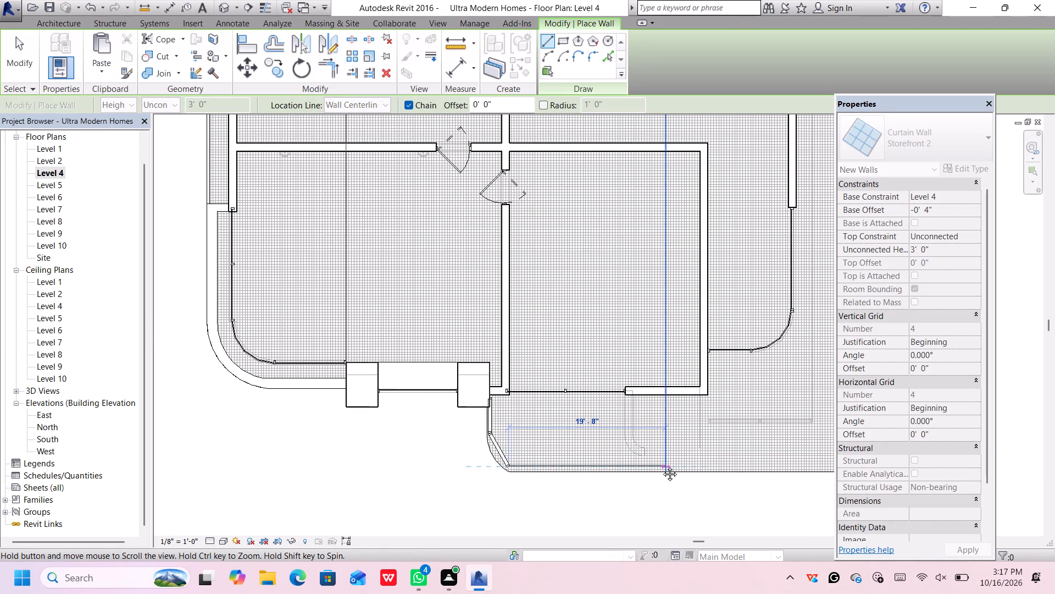
middle_drag(662, 466, 387, 473)
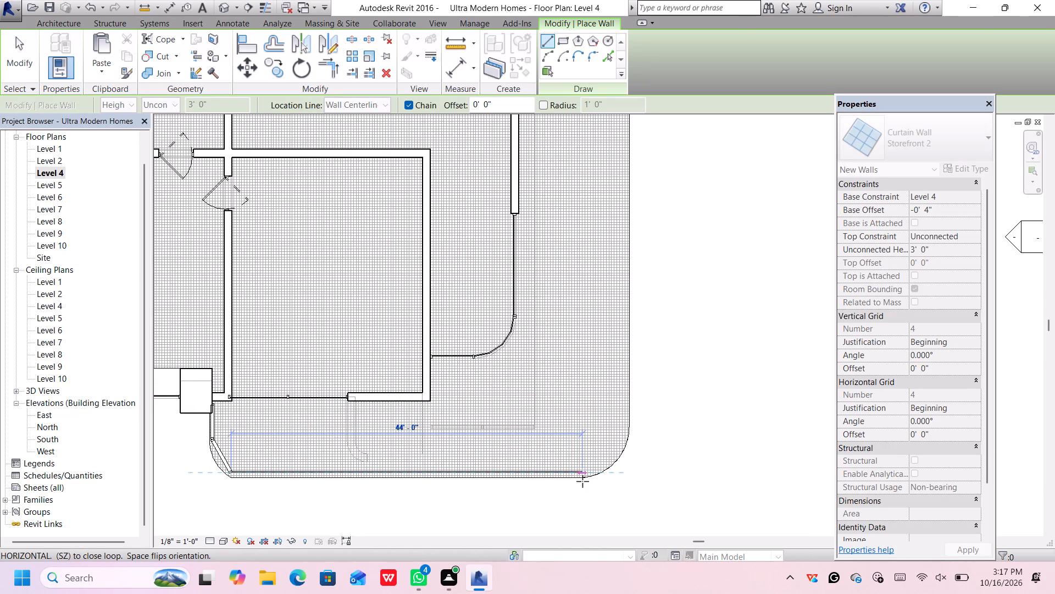
scroll(584, 480, up, 11)
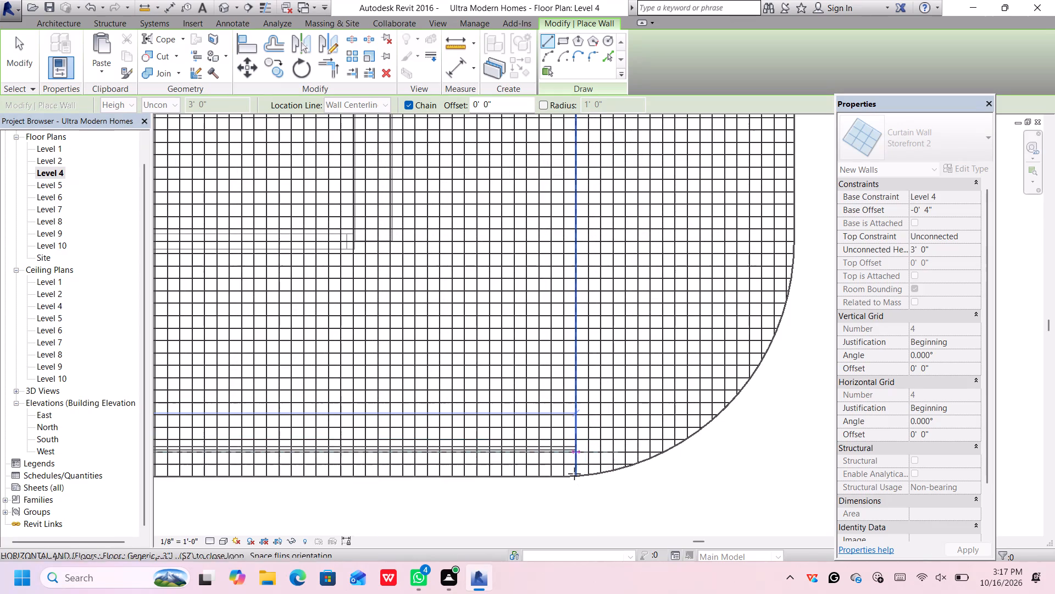
click(558, 448)
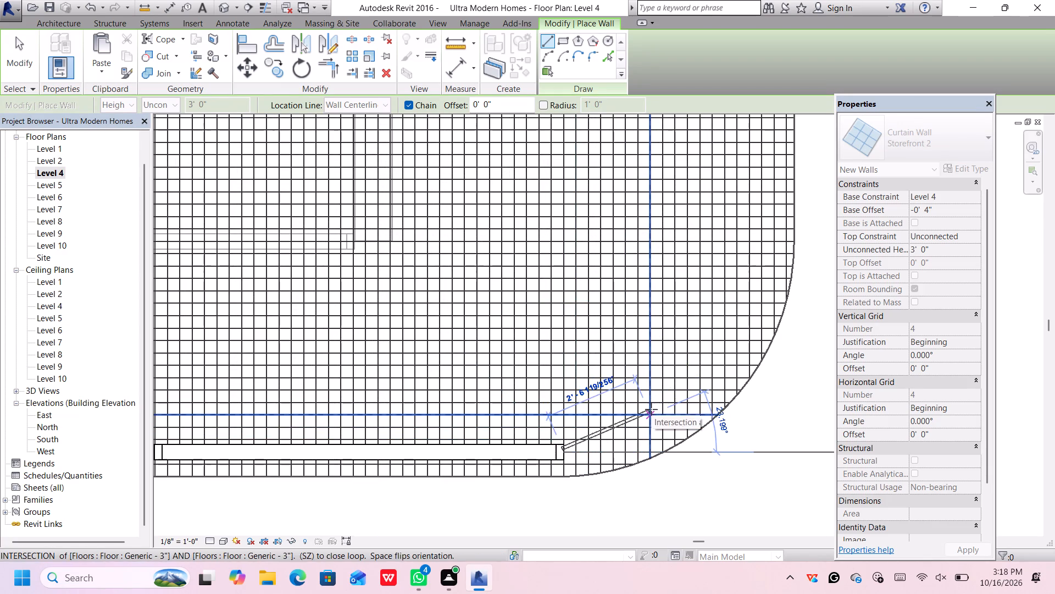
Continue the Storefront 2 curtain wall with an arc of about 5' 8" radius around the terrace's large rounded front corner.
click(544, 53)
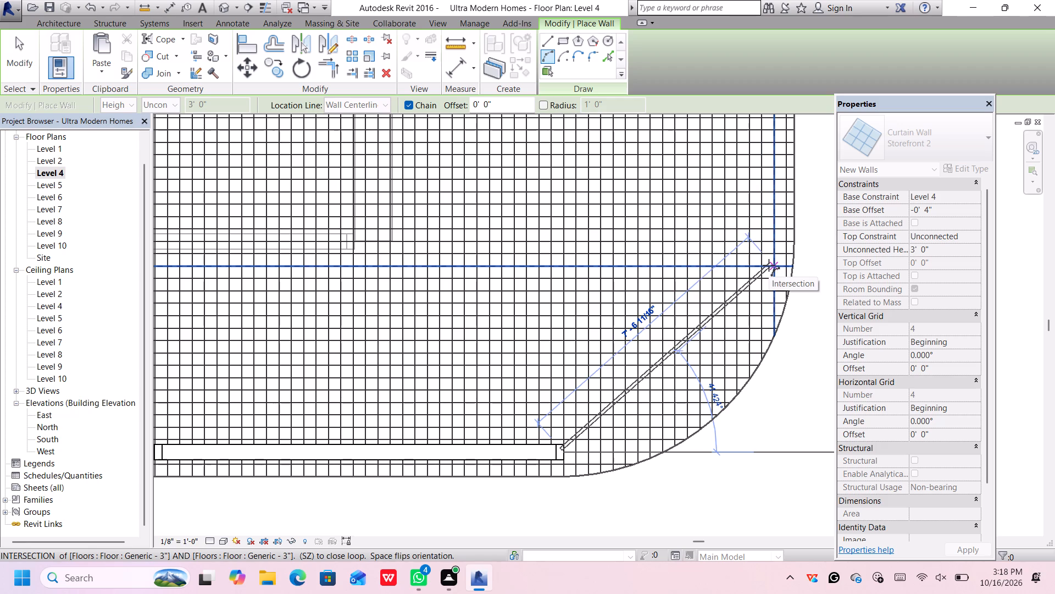
click(769, 265)
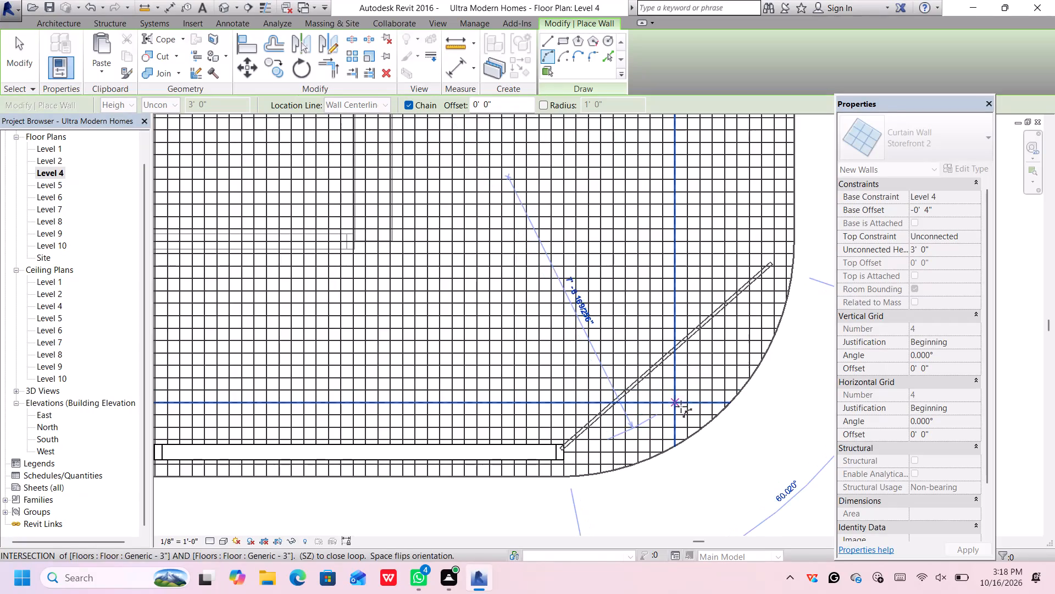
scroll(684, 397, down, 5)
scroll(684, 397, up, 1)
scroll(684, 397, down, 4)
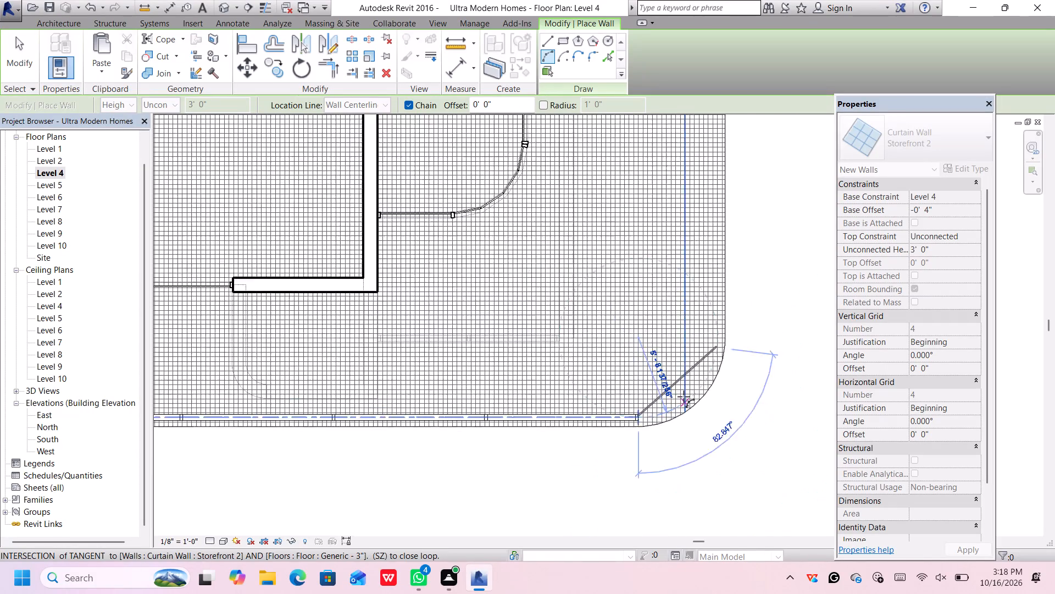
scroll(684, 397, down, 2)
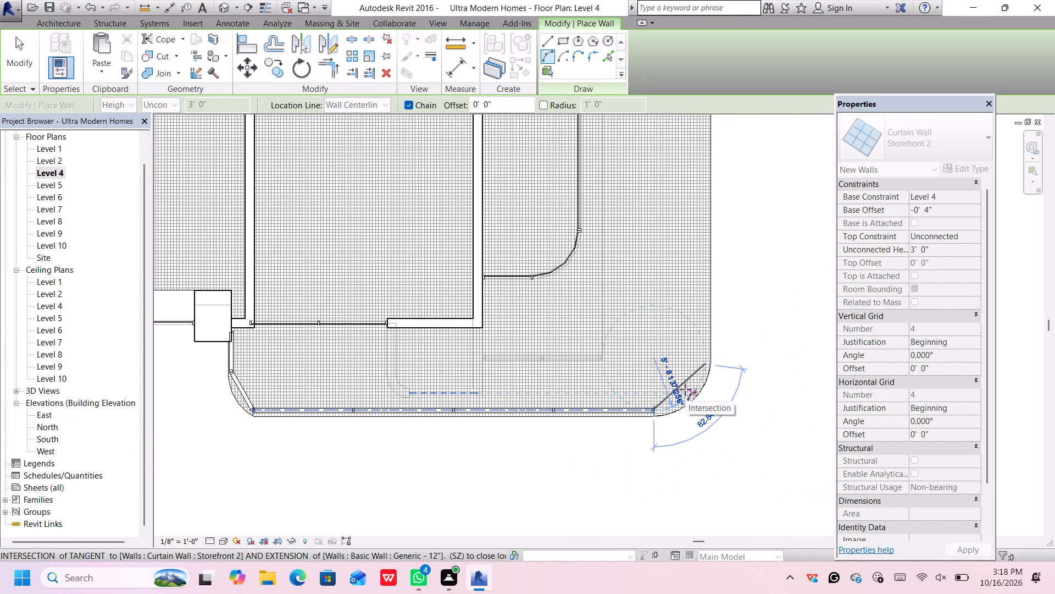
click(685, 389)
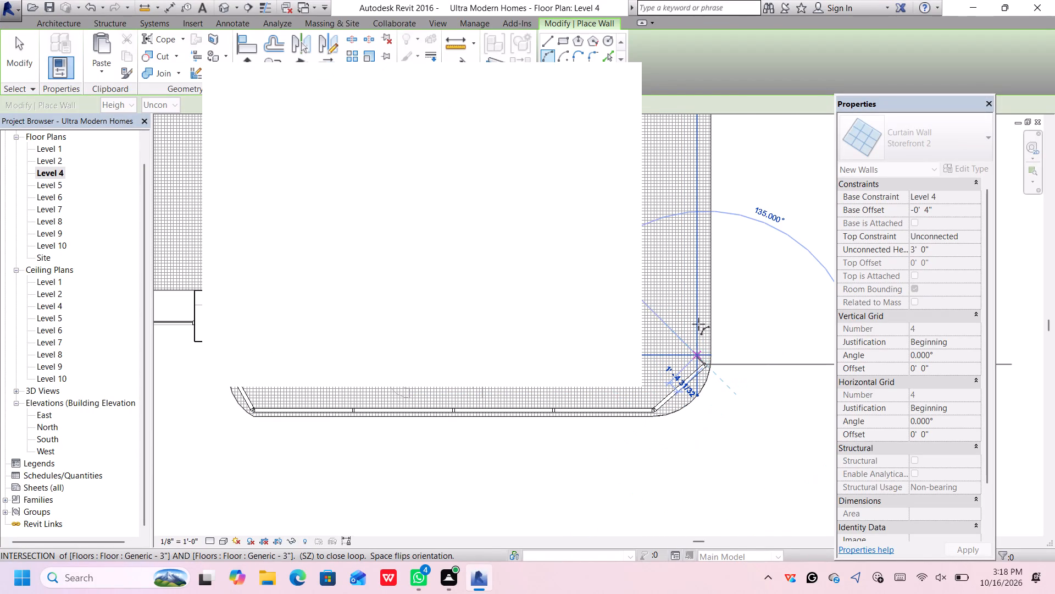
click(618, 85)
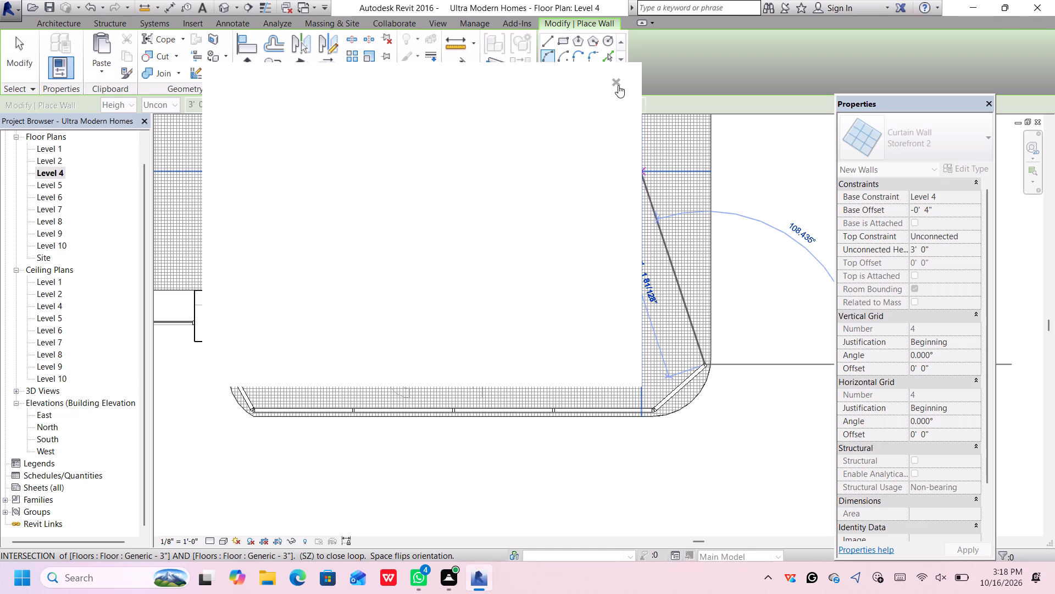
Add a straight curtain wall segment about 54' long just inside the terrace's side edge, up to the rear rounded corner.
click(545, 40)
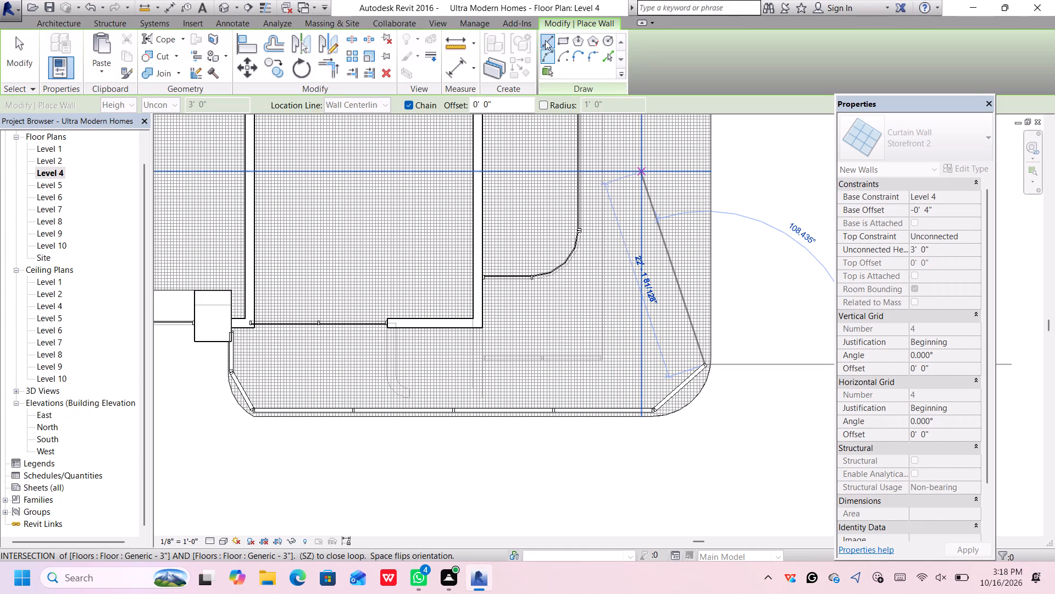
scroll(636, 181, down, 4)
middle_drag(700, 182, 684, 241)
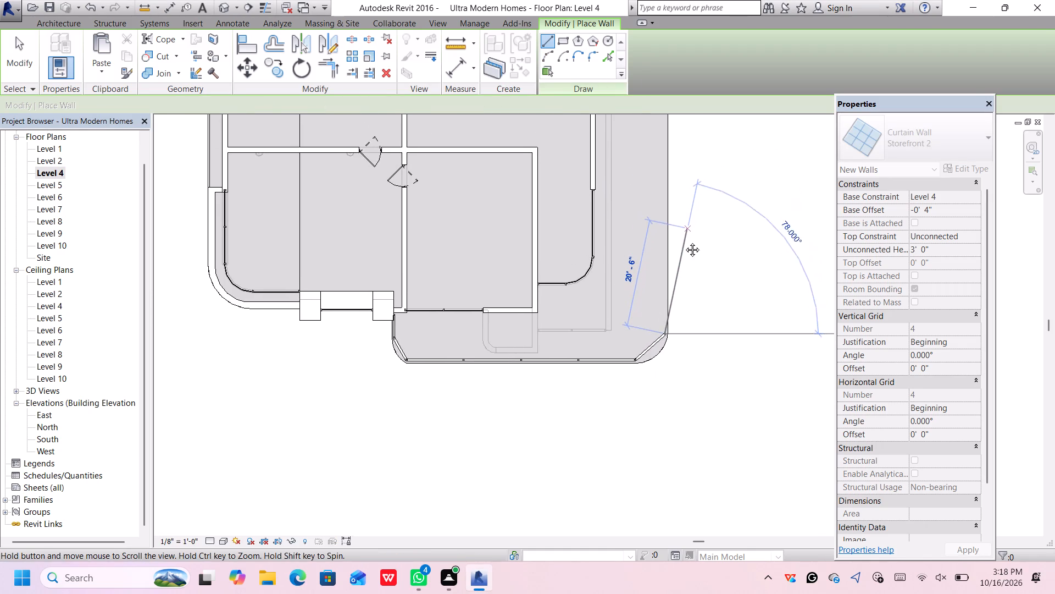
middle_drag(684, 241, 670, 320)
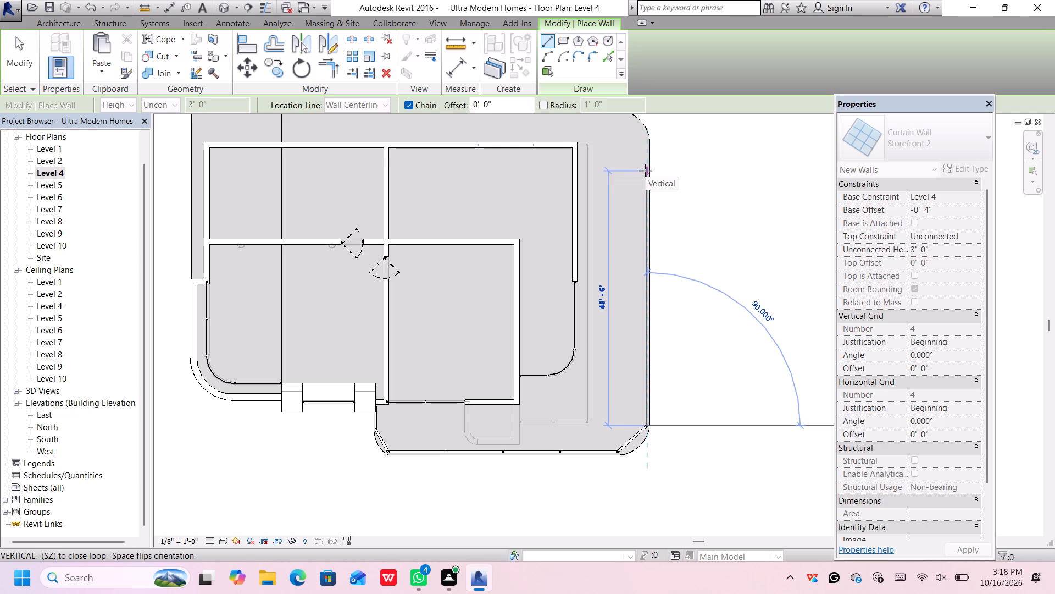
middle_drag(645, 171, 635, 242)
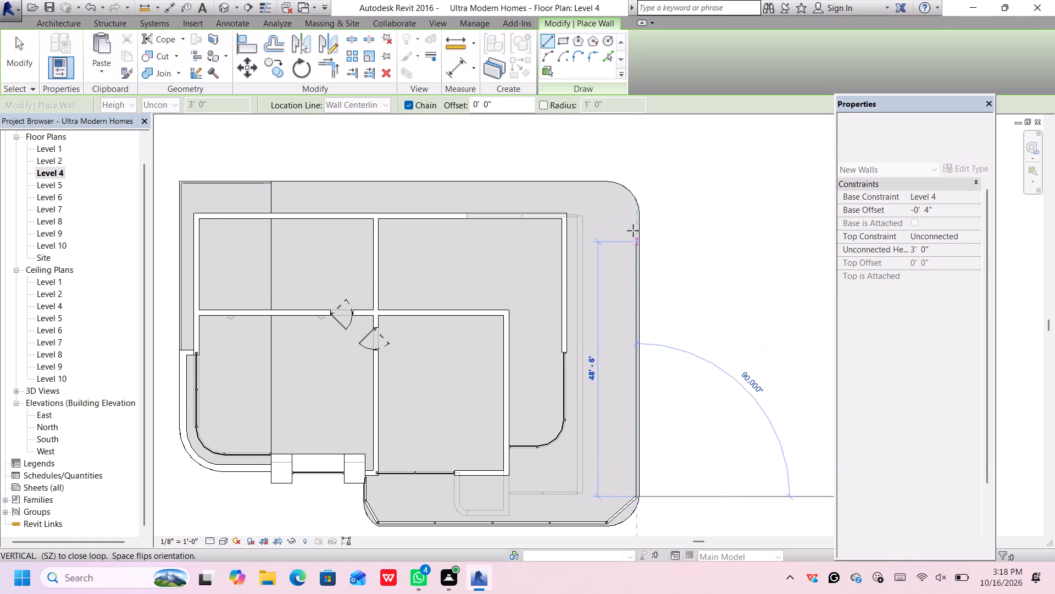
scroll(633, 214, up, 3)
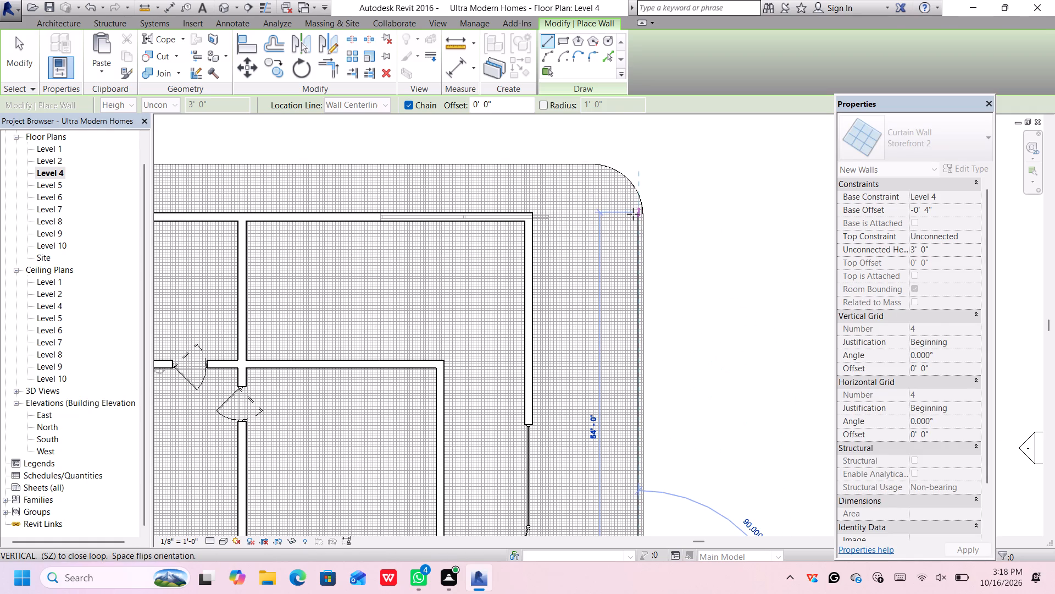
click(640, 213)
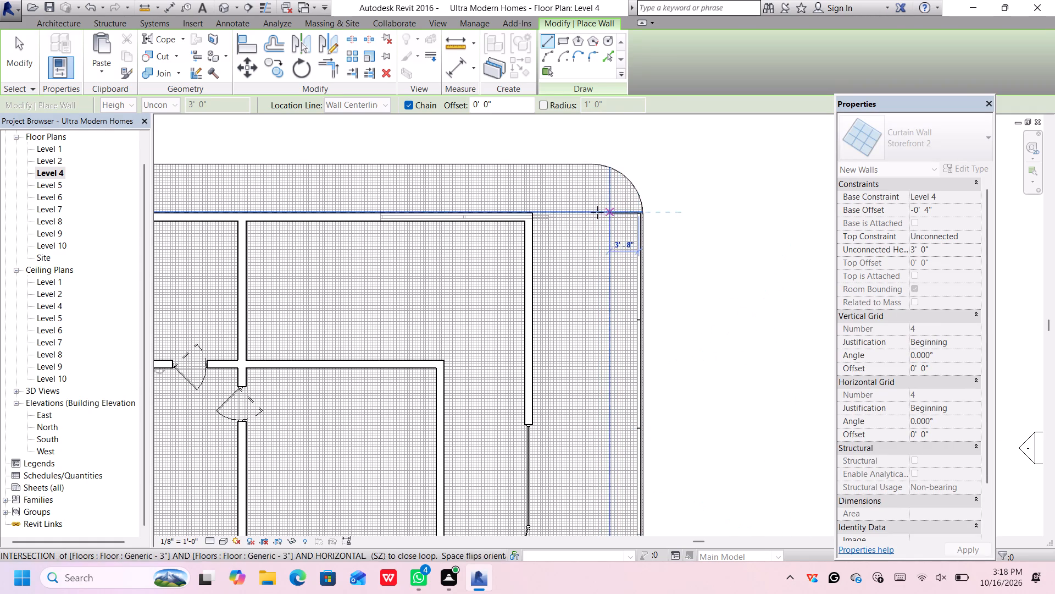
Close the railing with a 13' 6" straight curtain wall segment from the terrace's side edge to the house's rear corner.
click(531, 213)
scroll(599, 213, down, 6)
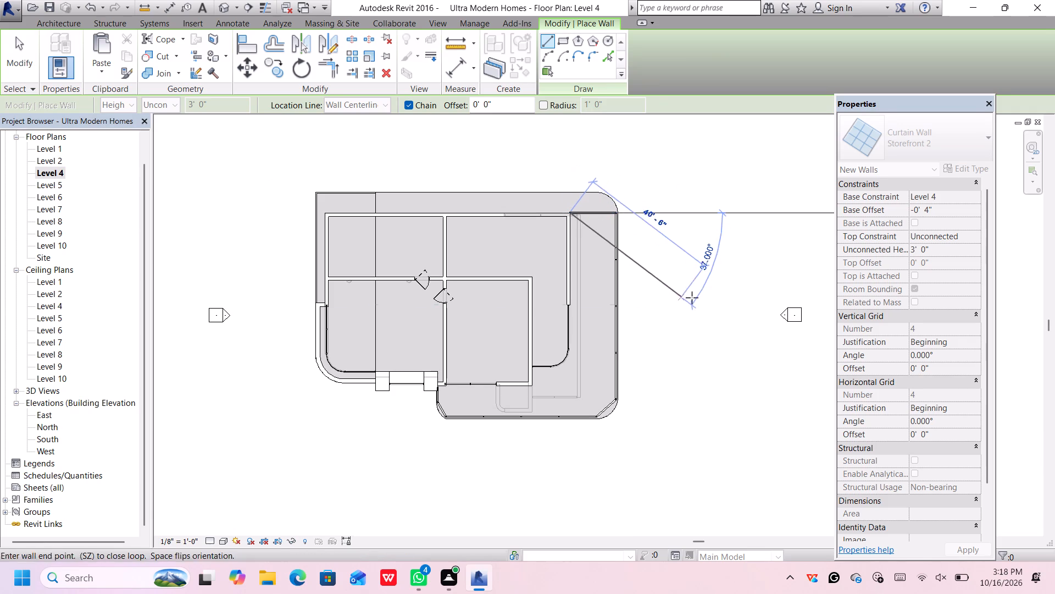
key(Escape)
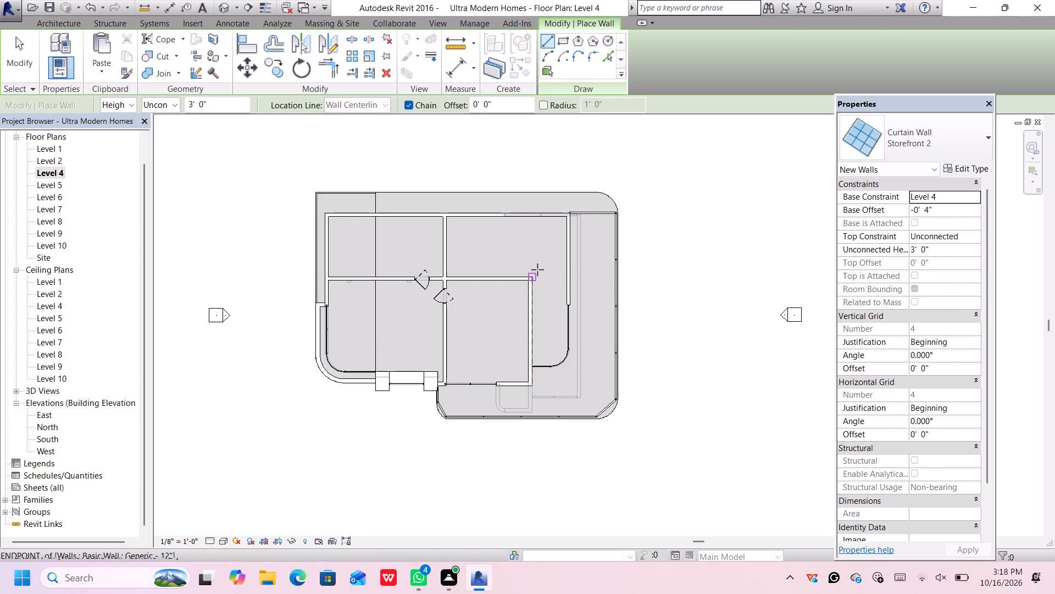
key(Escape)
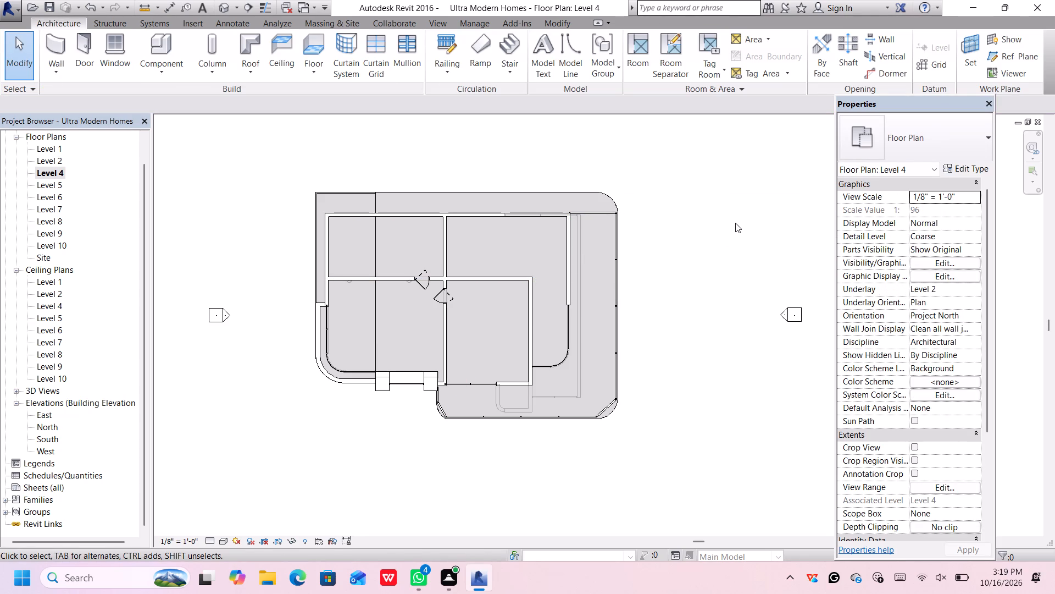
Examine the new terrace railing in 3D from the front corner and straight from the front, with the Properties palette moved clear.
click(227, 2)
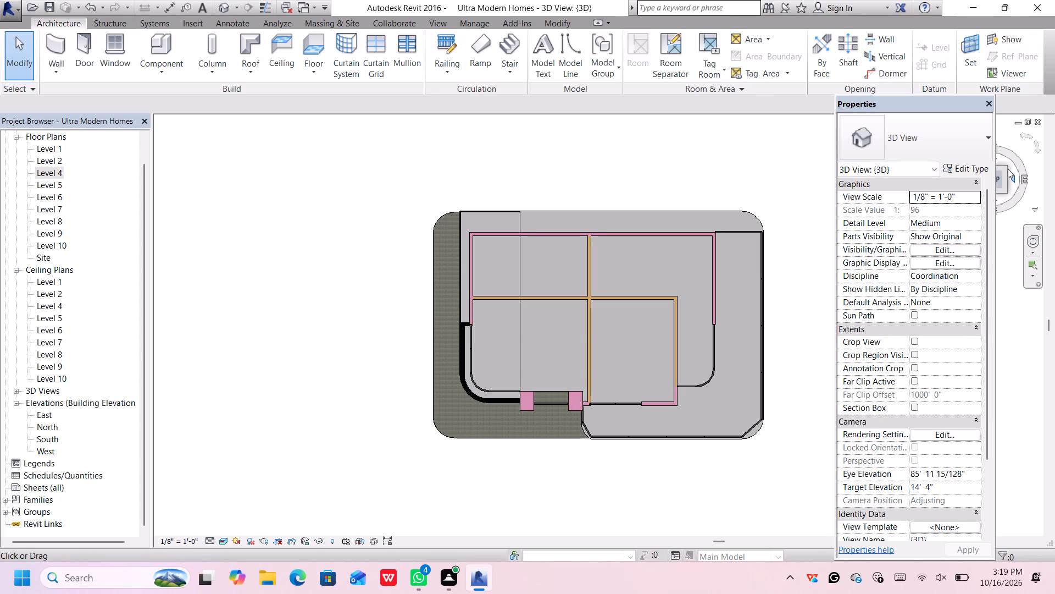
drag(934, 100, 915, 138)
click(981, 192)
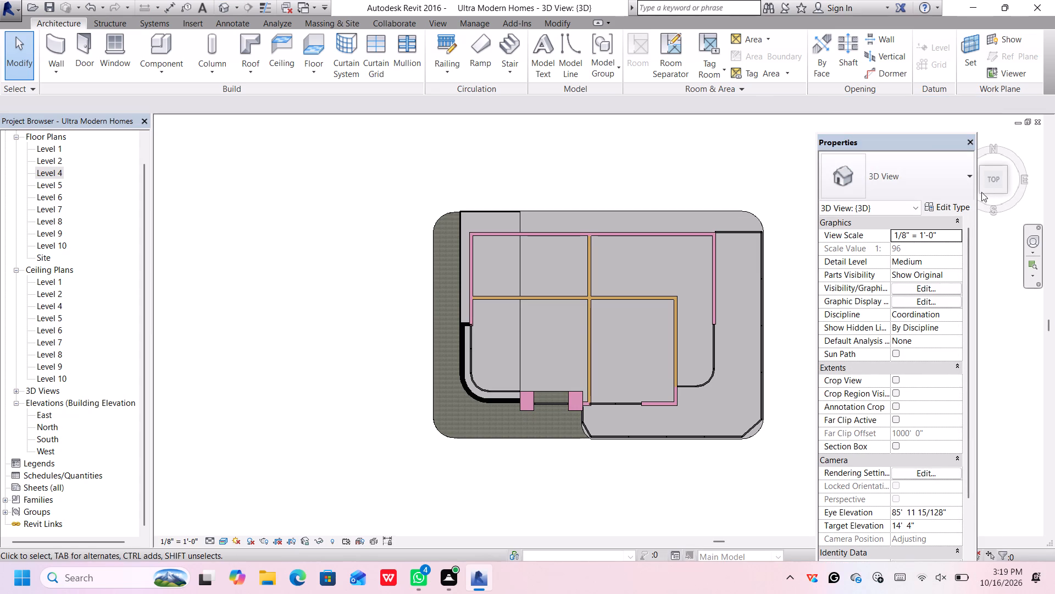
click(984, 190)
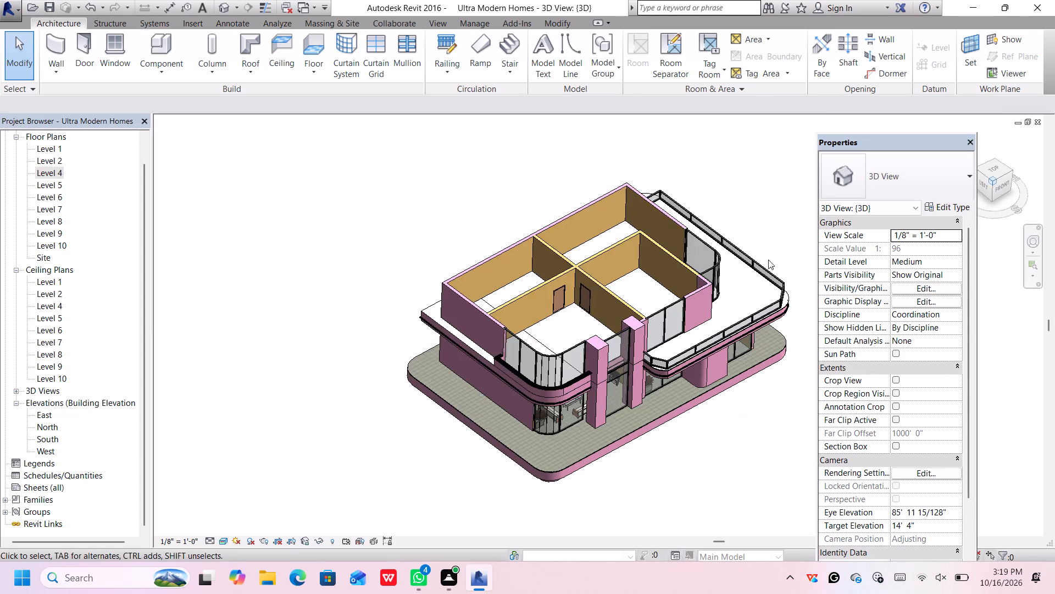
middle_drag(781, 235, 747, 228)
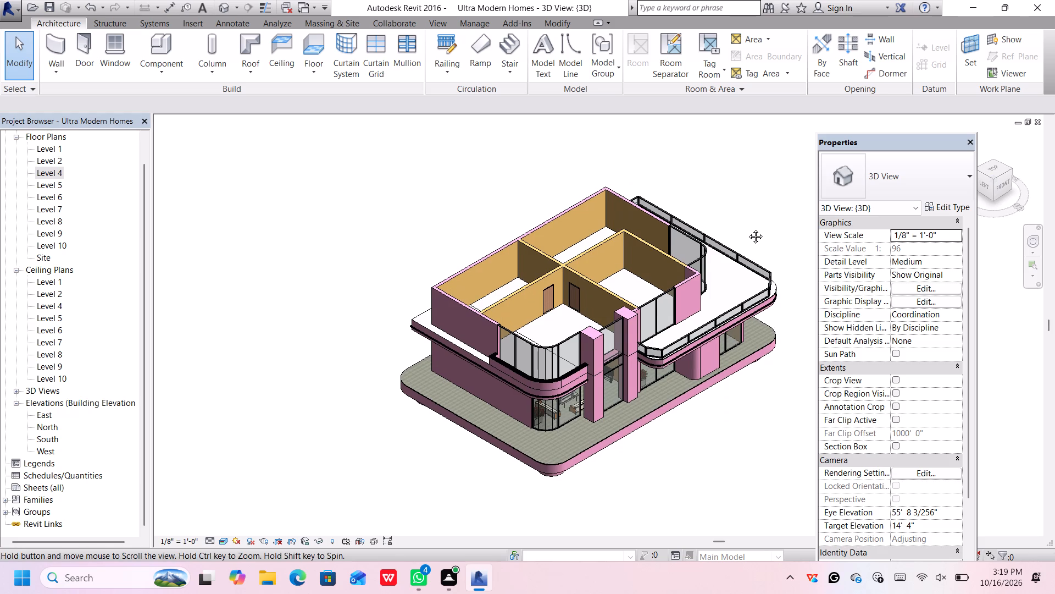
middle_drag(747, 228, 732, 225)
scroll(722, 254, up, 6)
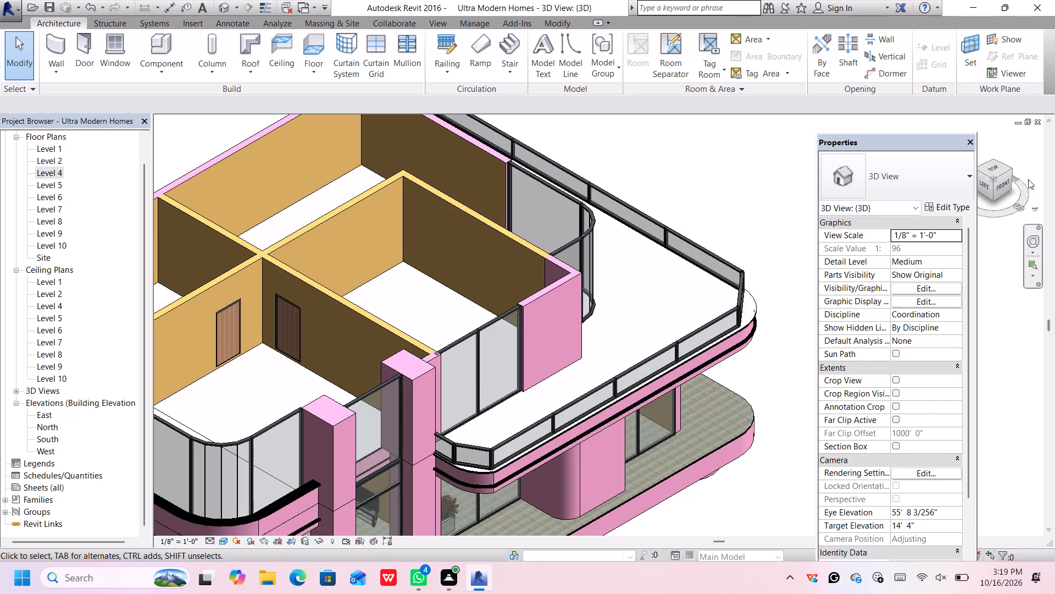
click(1004, 187)
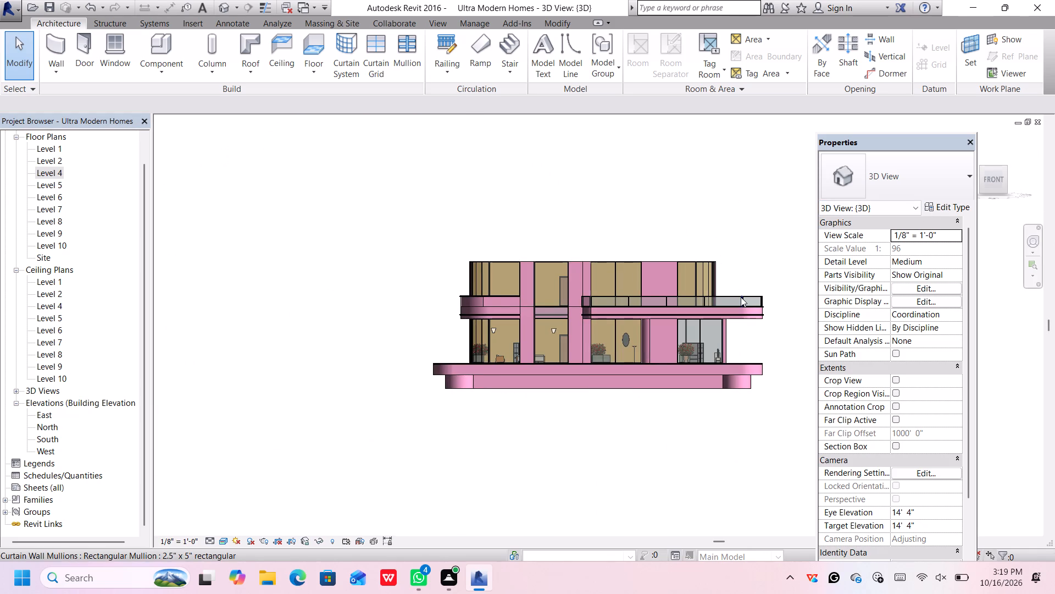
scroll(730, 299, up, 3)
scroll(730, 300, down, 1)
scroll(730, 300, up, 3)
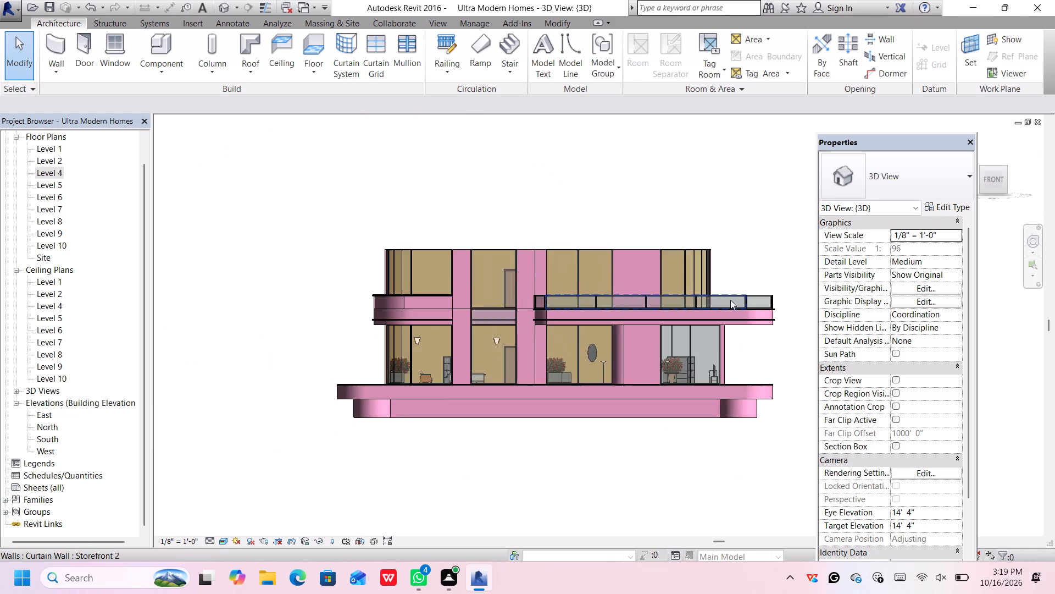
Set the unconnected height of the terrace's long front railing segment to 4' 0".
click(730, 300)
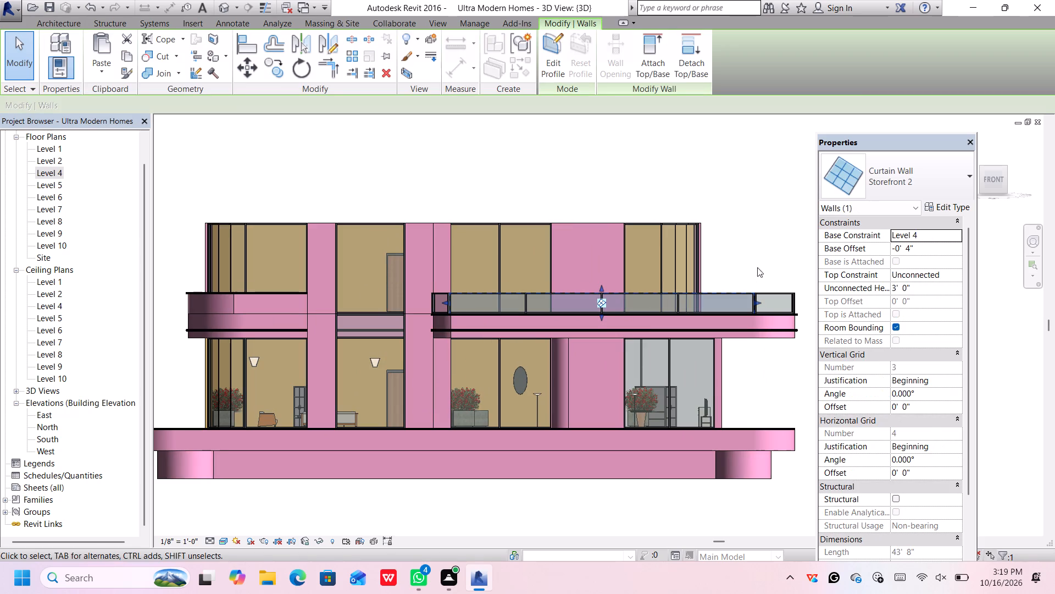
drag(921, 289, 897, 289)
drag(912, 291, 914, 298)
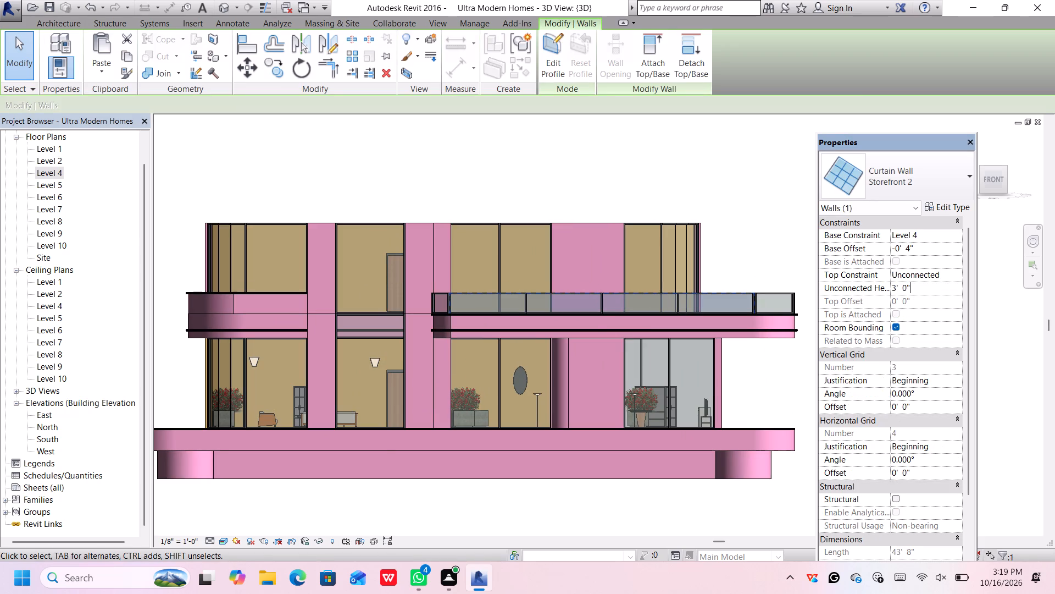
click(897, 289)
key(BackSpace)
key(4)
key(Return)
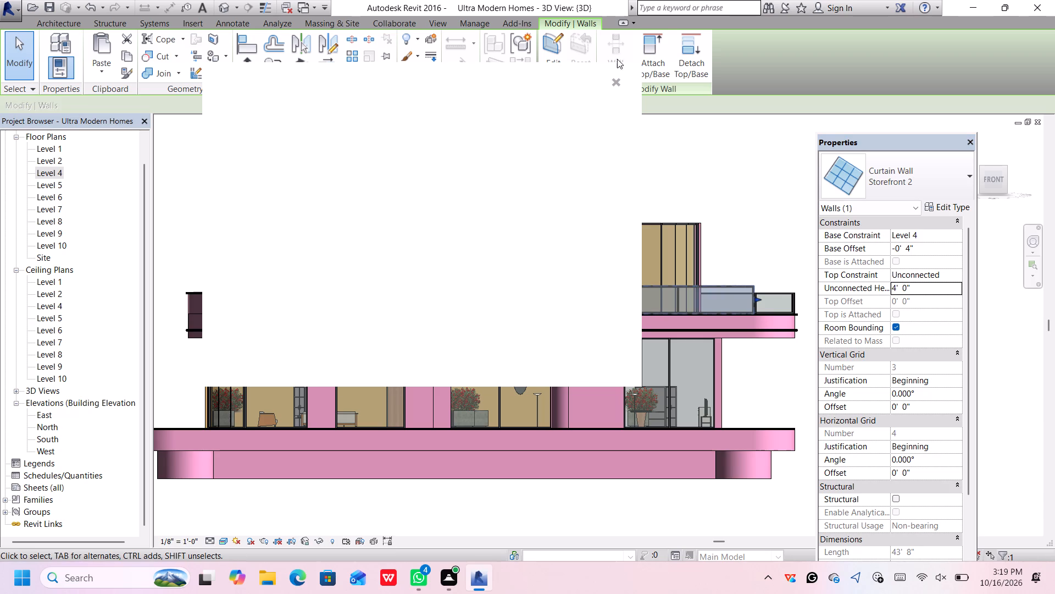
click(620, 85)
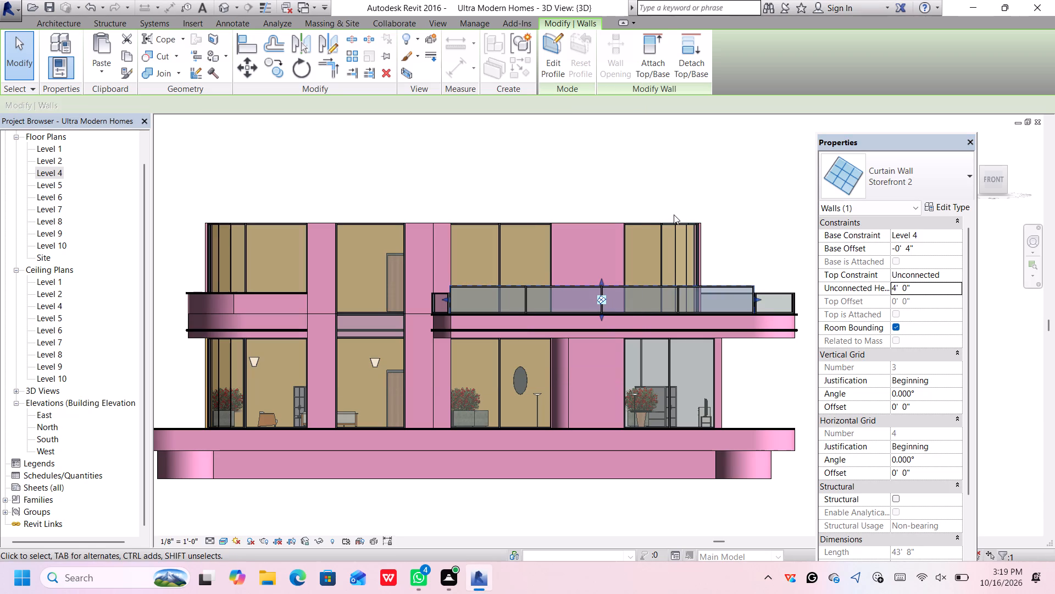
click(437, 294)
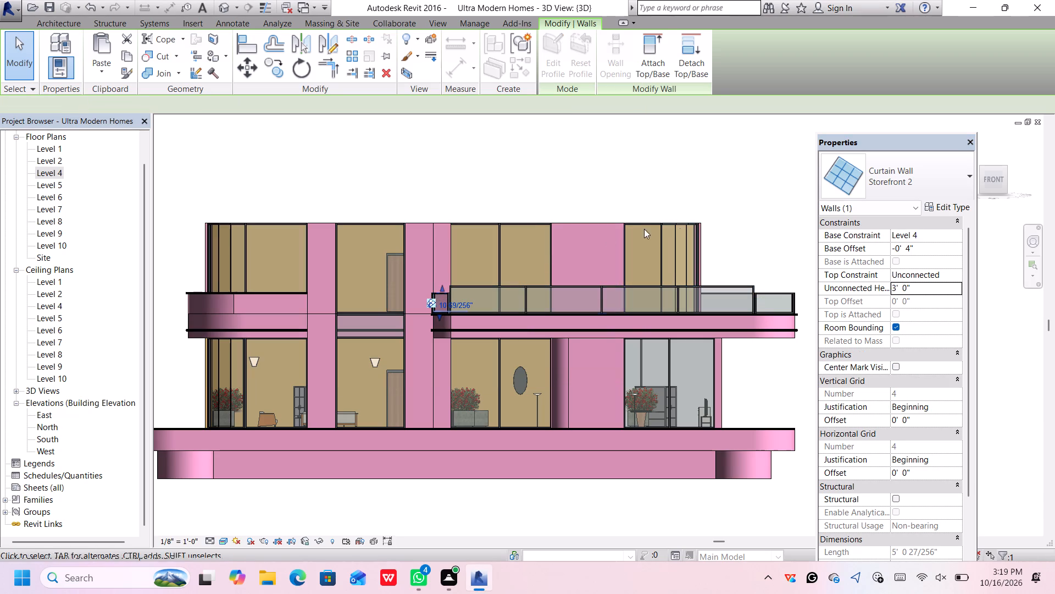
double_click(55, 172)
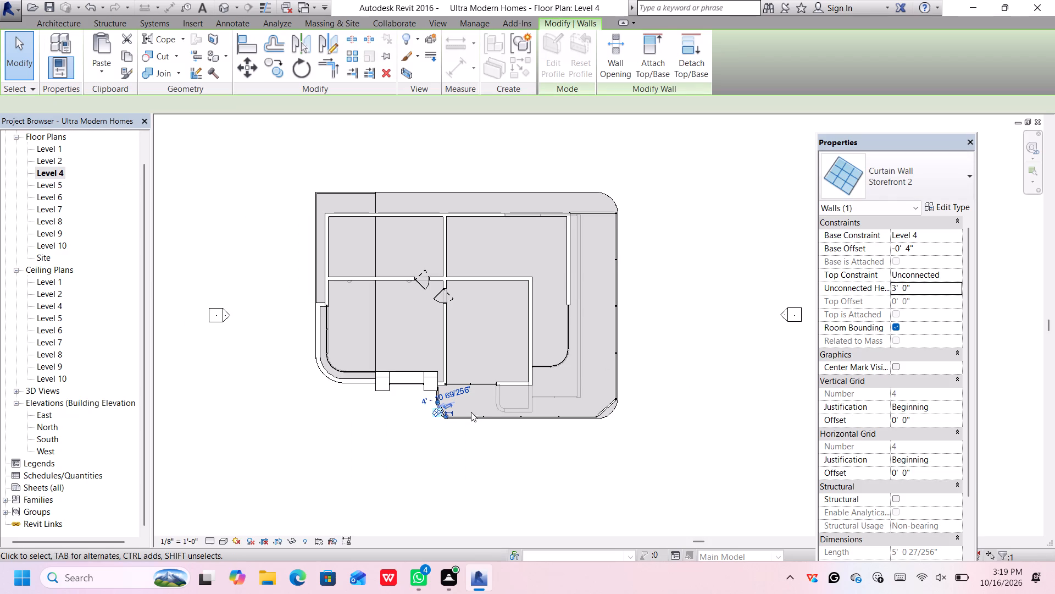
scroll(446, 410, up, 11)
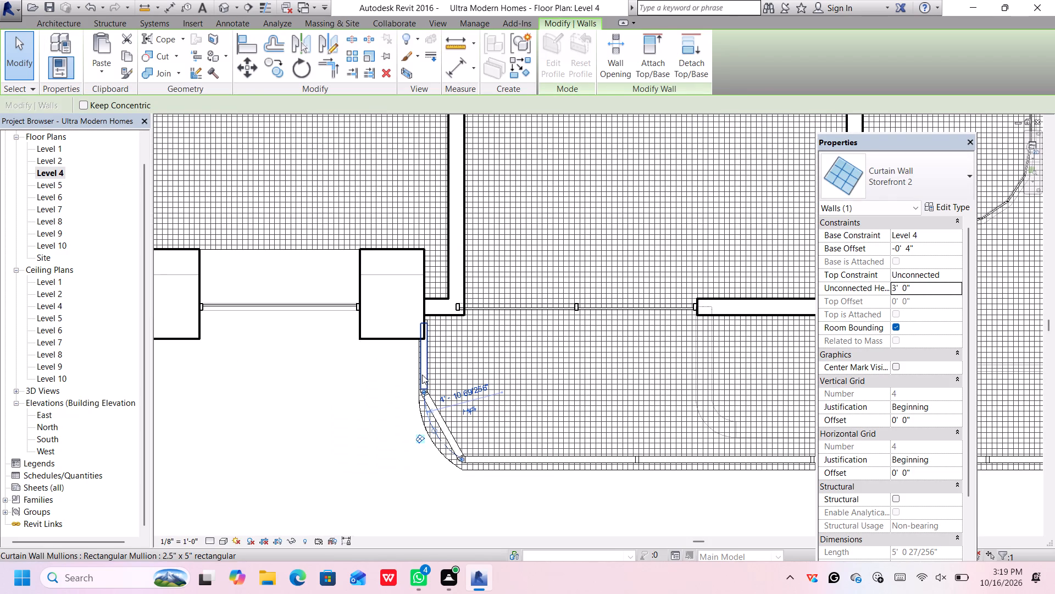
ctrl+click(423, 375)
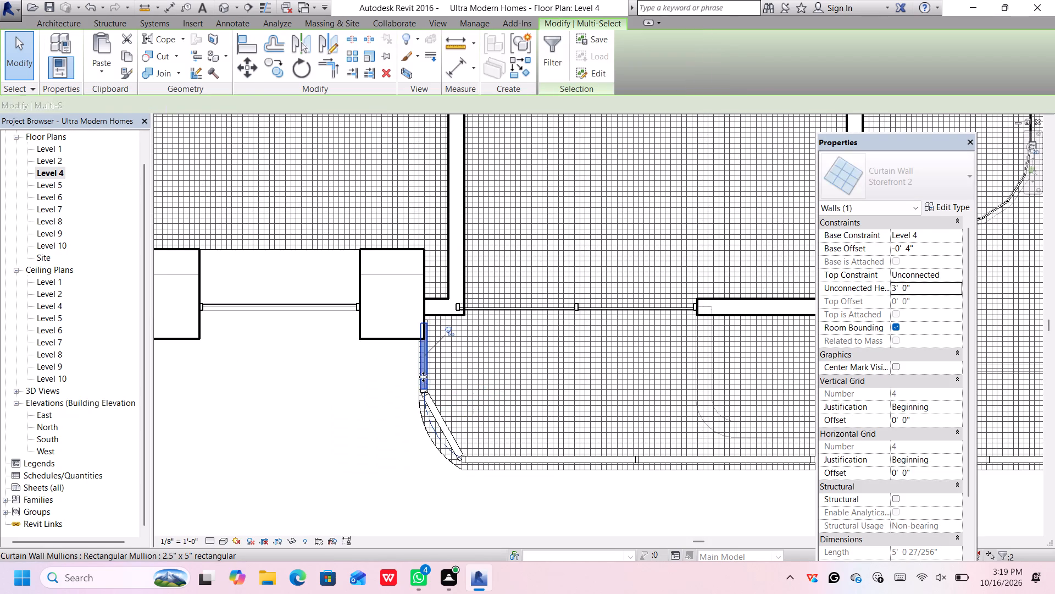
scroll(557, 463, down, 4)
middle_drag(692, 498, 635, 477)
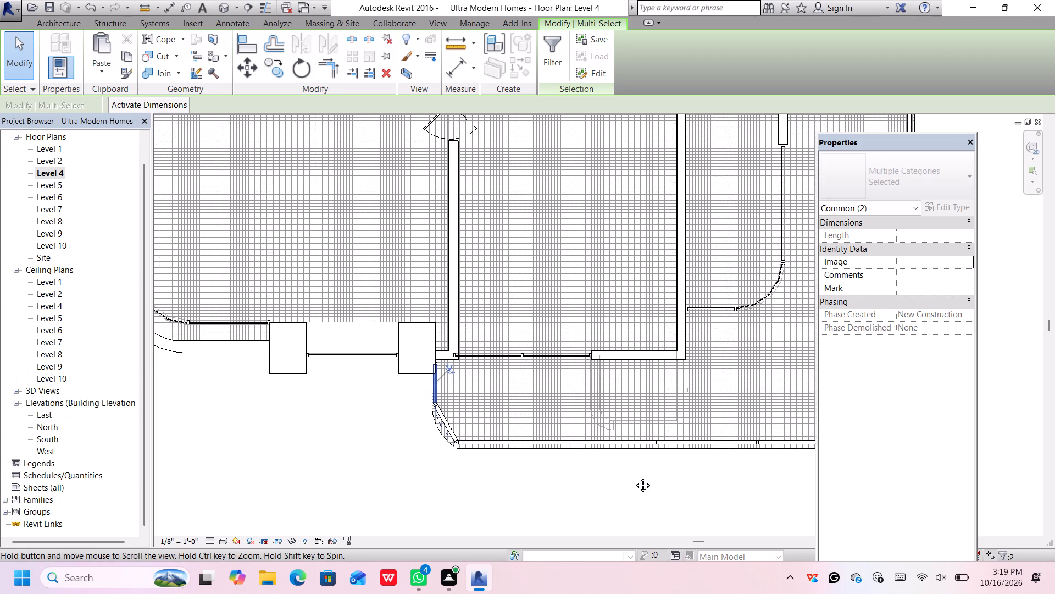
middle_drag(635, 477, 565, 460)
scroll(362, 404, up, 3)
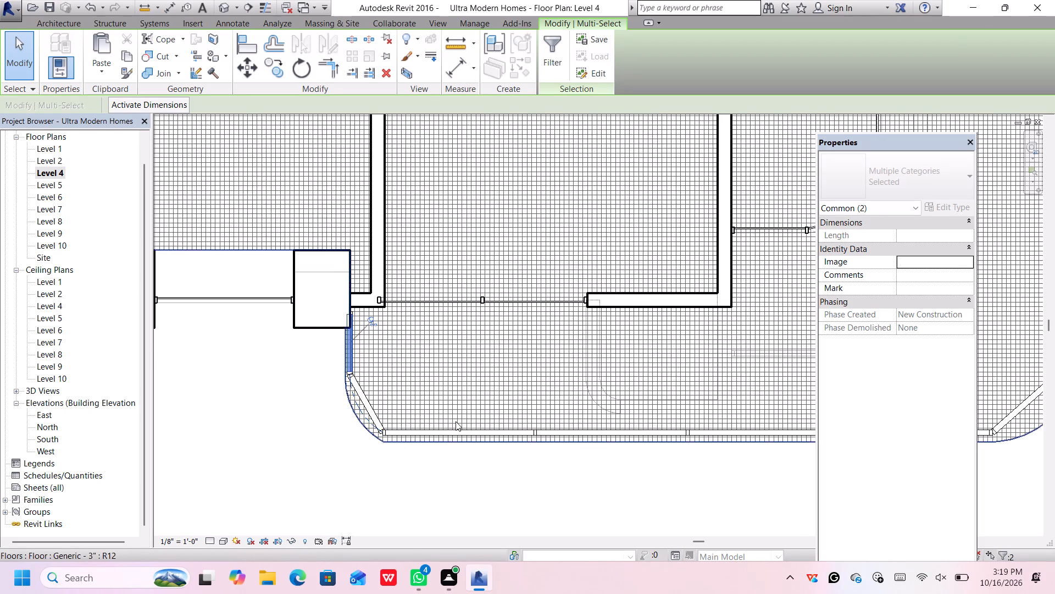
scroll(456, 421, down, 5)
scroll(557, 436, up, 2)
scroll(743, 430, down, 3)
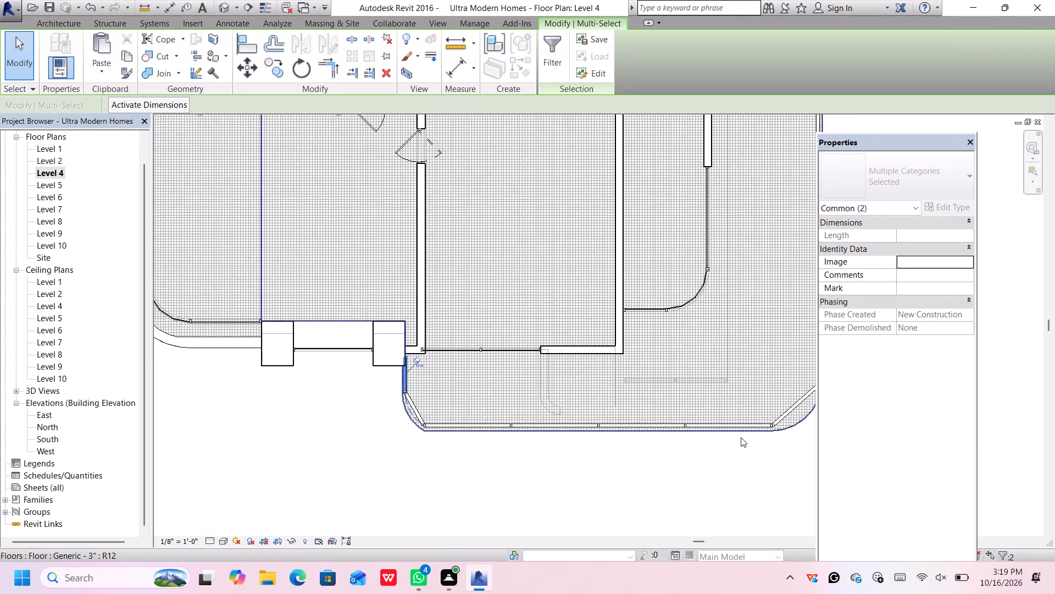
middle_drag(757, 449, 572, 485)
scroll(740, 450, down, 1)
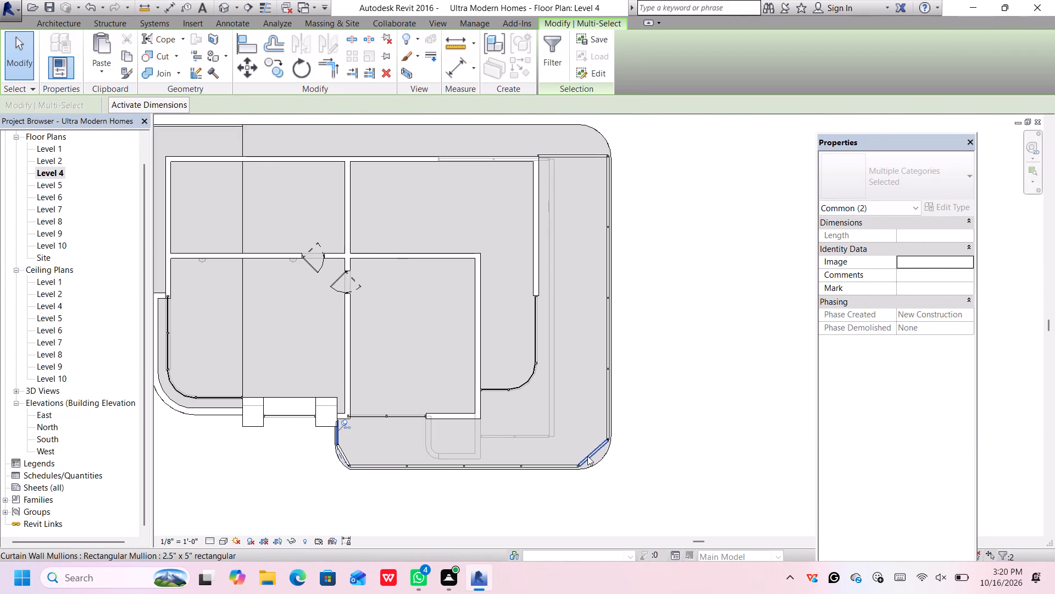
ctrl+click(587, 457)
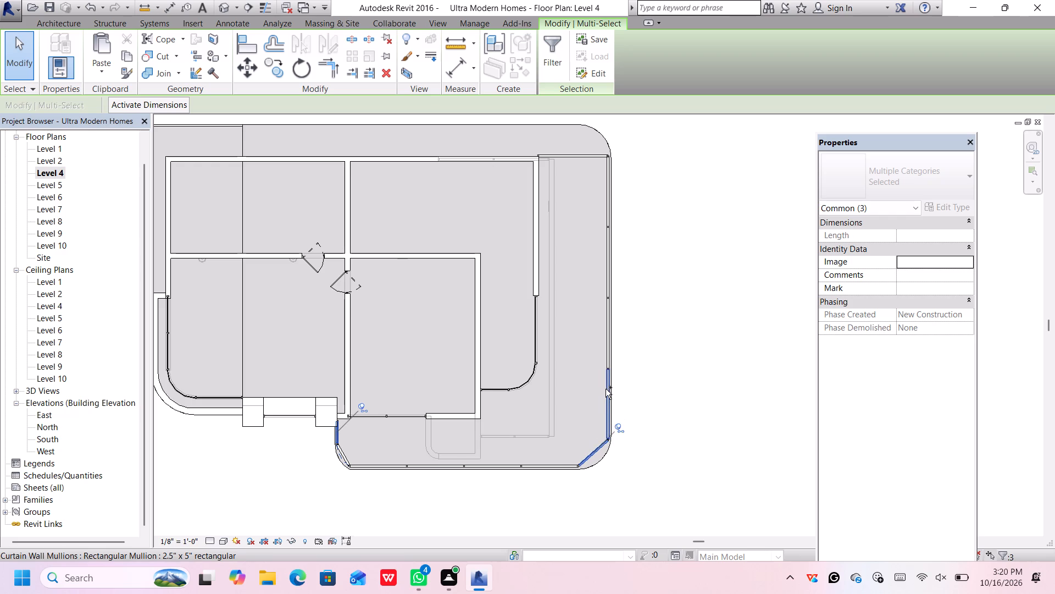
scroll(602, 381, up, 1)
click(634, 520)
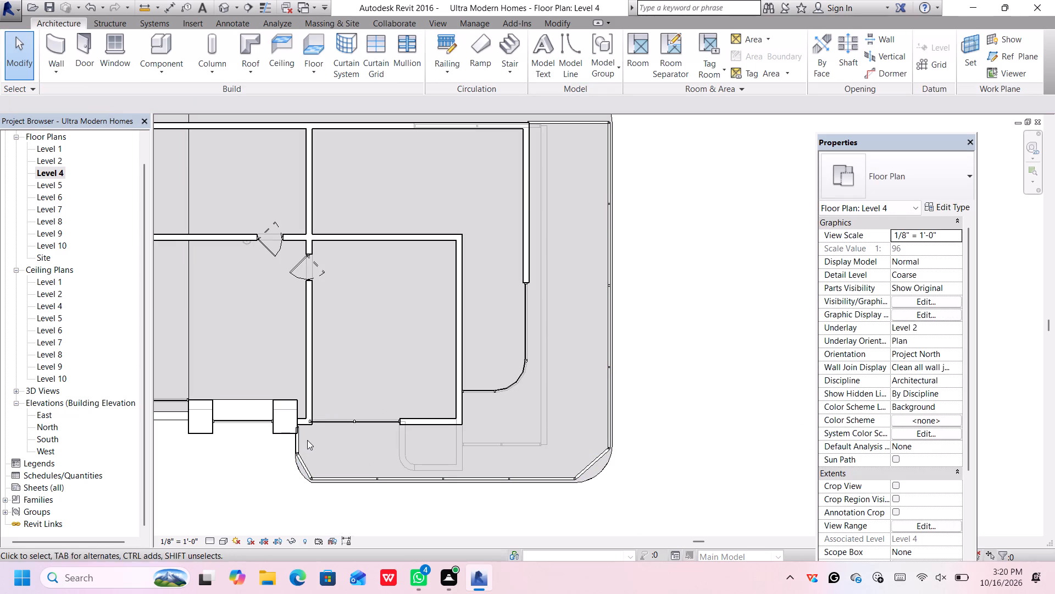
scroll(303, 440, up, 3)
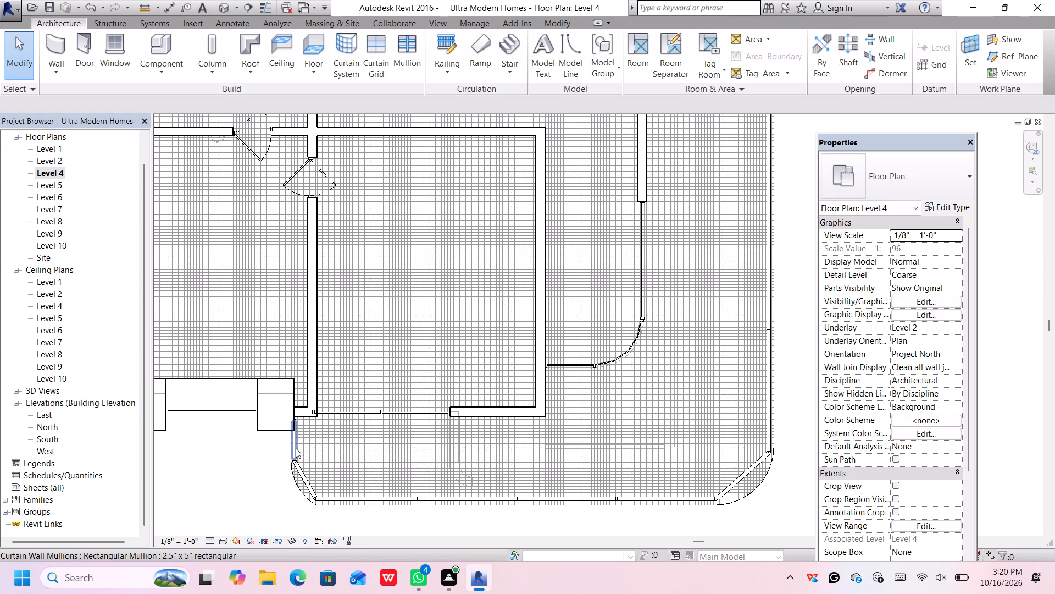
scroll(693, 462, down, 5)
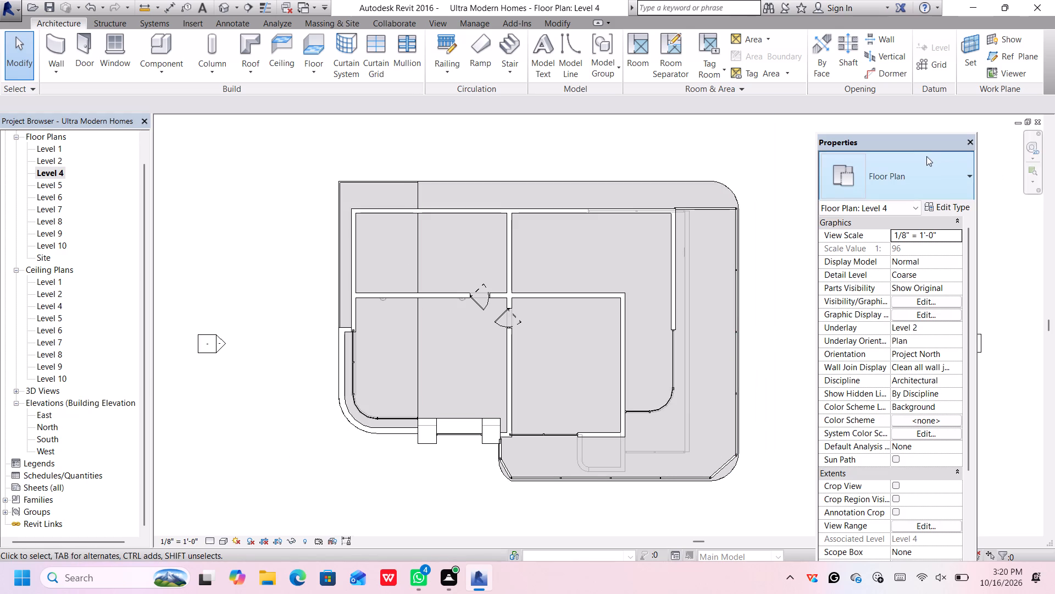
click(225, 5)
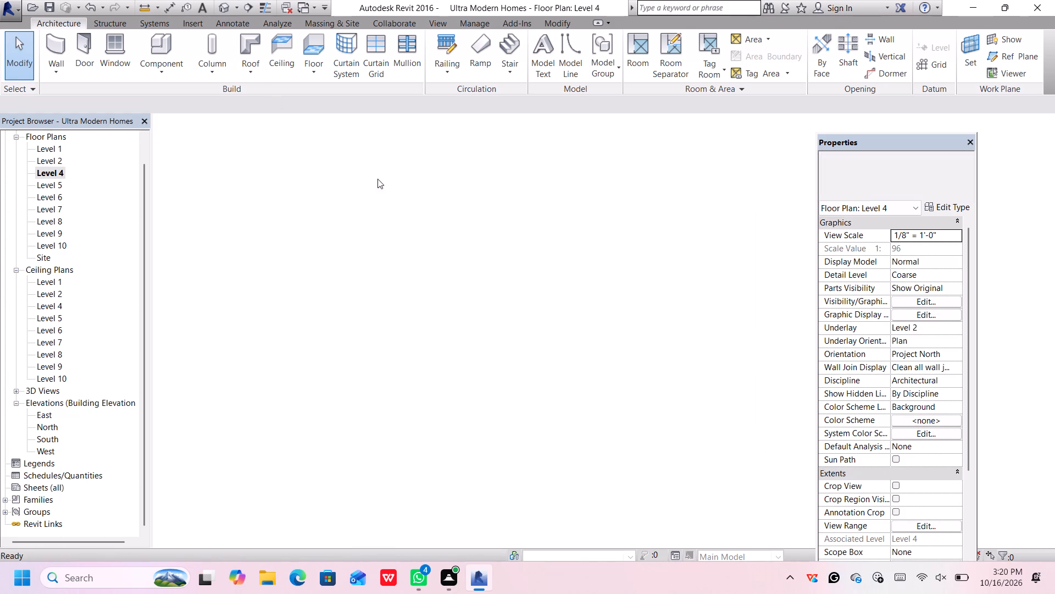
Set the unconnected height of the railing segment at the terrace's rounded front corner beside the house column to 4' 0".
scroll(448, 297, up, 1)
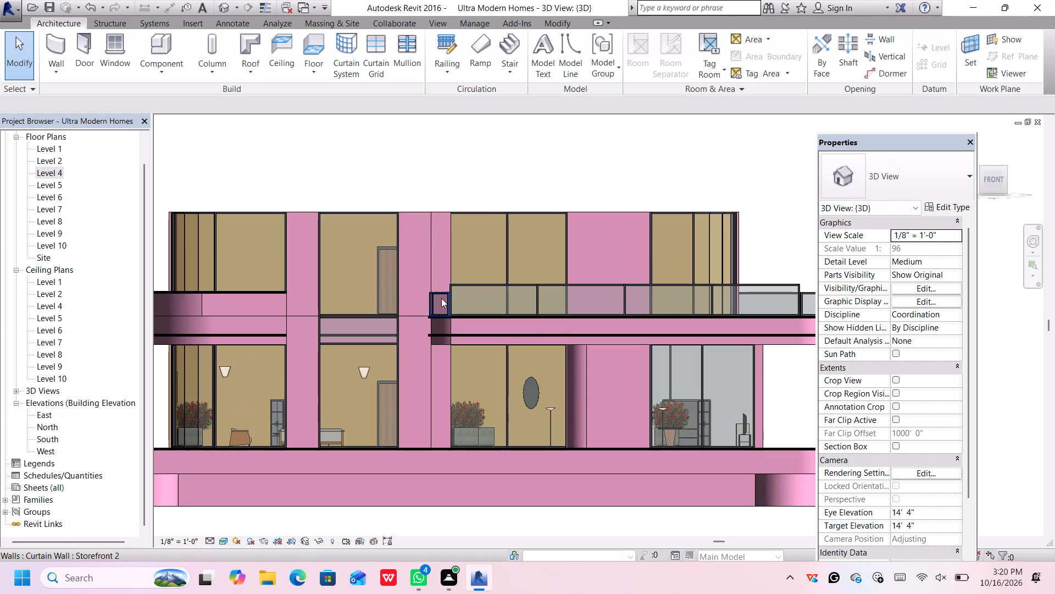
middle_click(442, 300)
shift+middle_drag(455, 313, 492, 377)
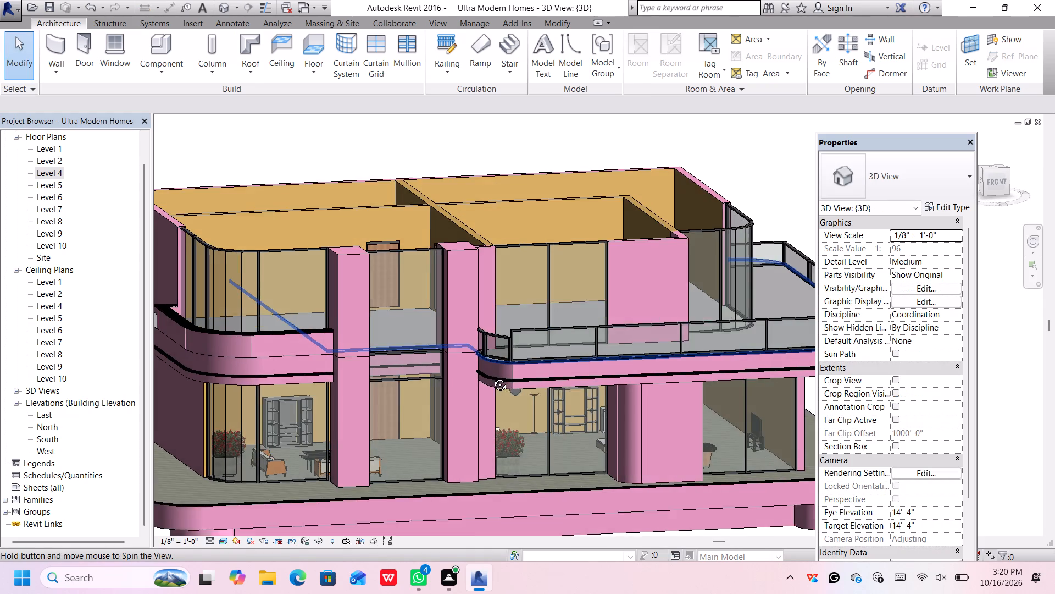
shift+middle_drag(492, 377, 492, 376)
scroll(498, 355, up, 4)
click(508, 341)
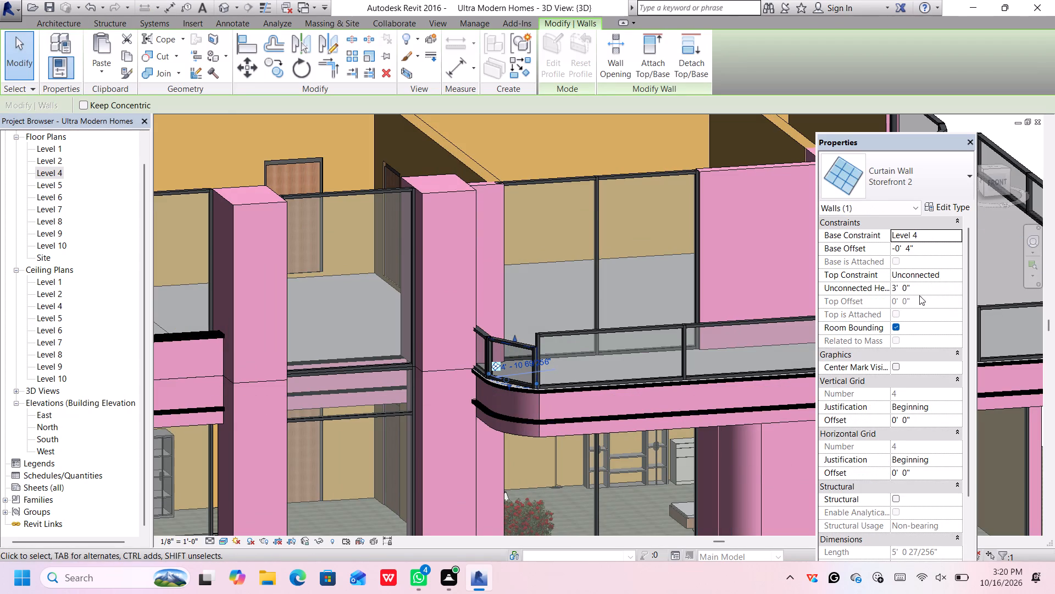
click(921, 287)
click(895, 286)
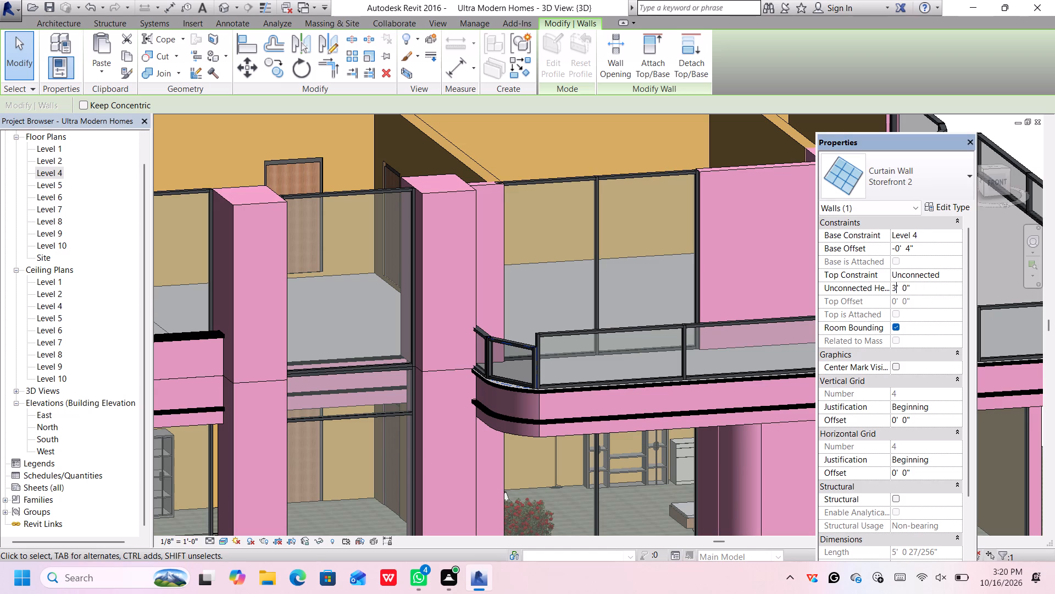
key(BackSpace)
key(4)
key(Return)
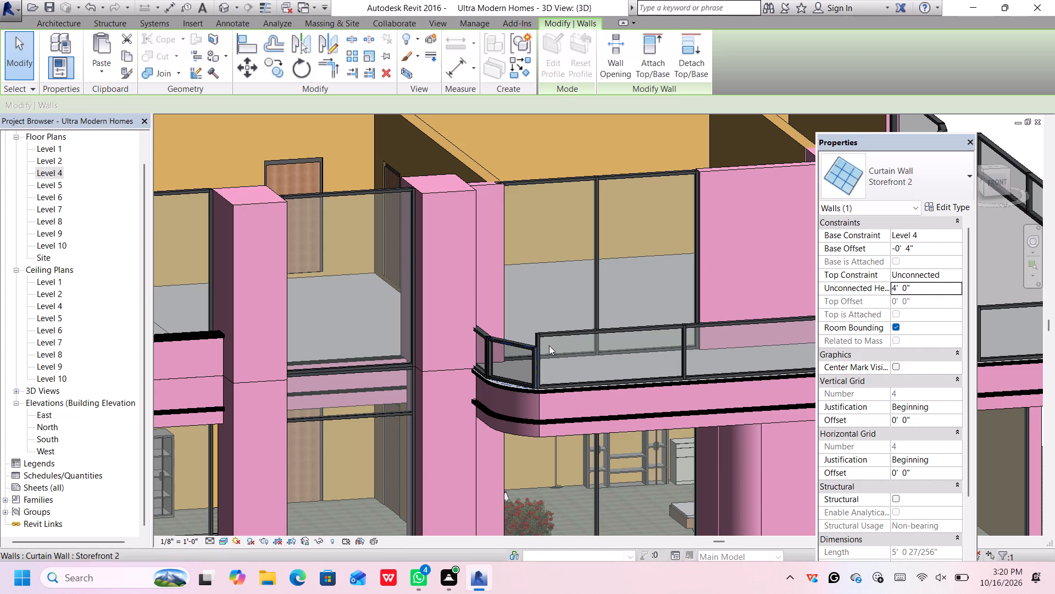
Set the unconnected height of the short railing segment between that corner and the pink column to 4' 0".
scroll(479, 338, up, 10)
click(485, 335)
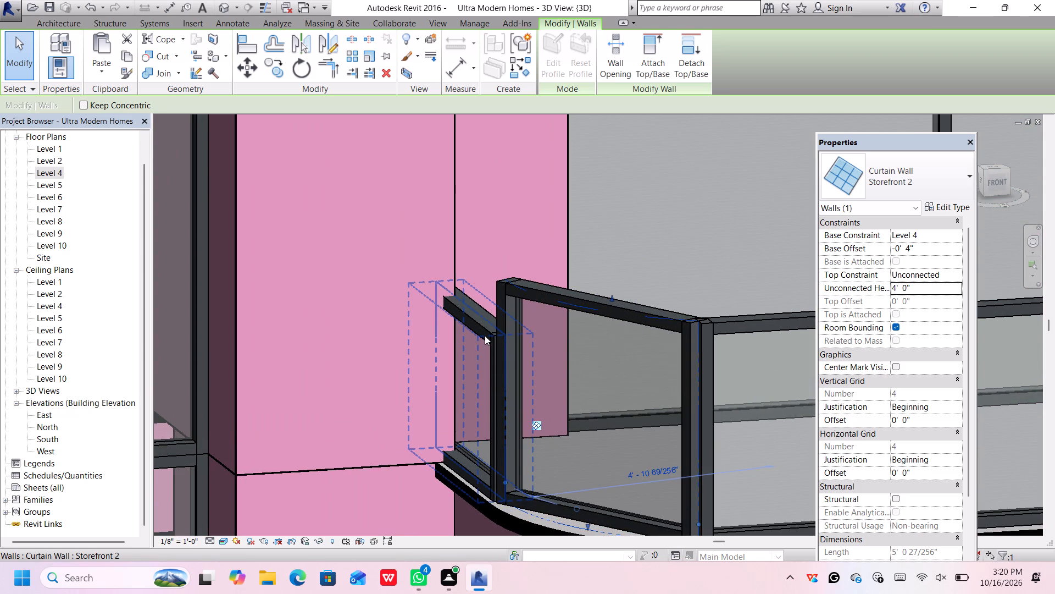
click(897, 288)
key(BackSpace)
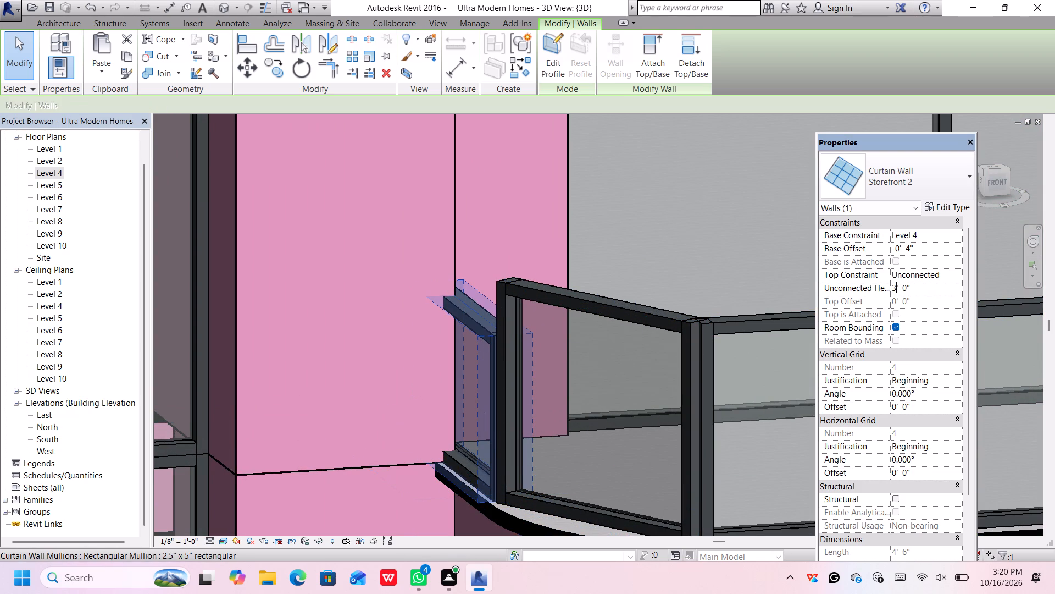
key(4)
key(Return)
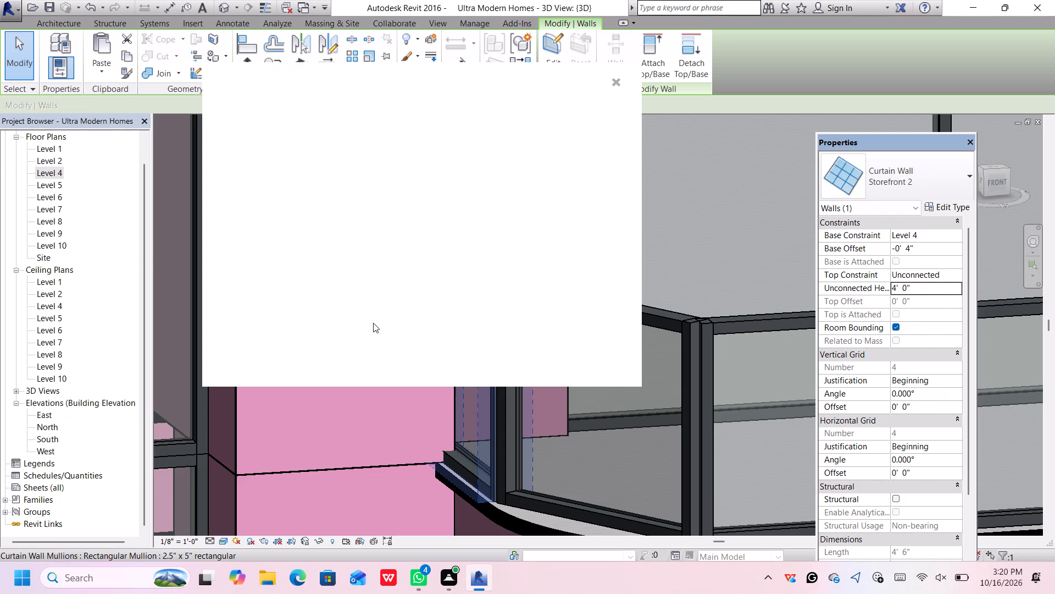
click(619, 84)
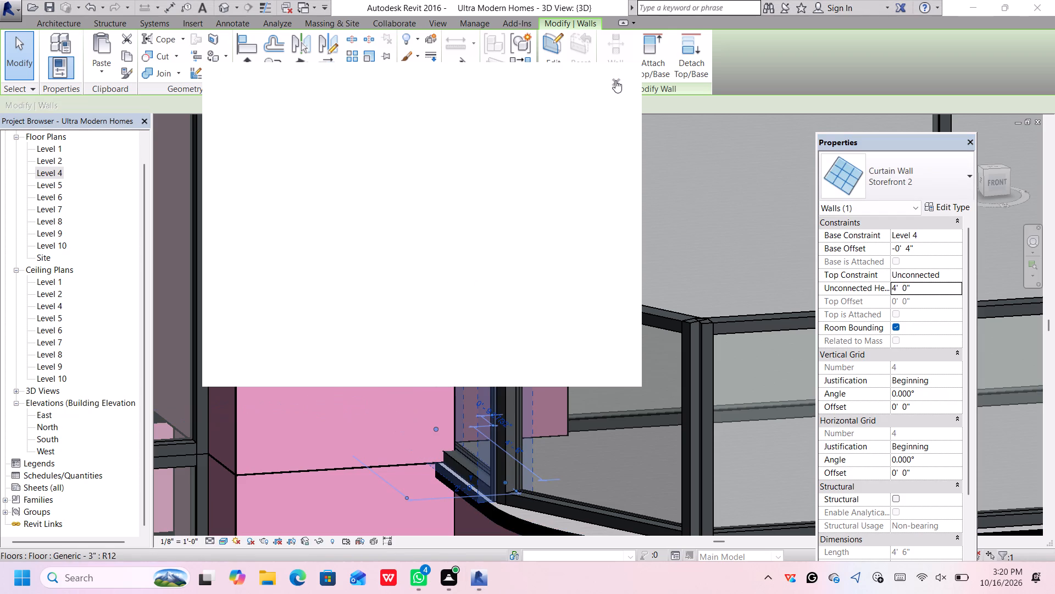
Set the unconnected height of the railing segment at the terrace's outer front rounded corner to 4' 0".
scroll(539, 388, down, 12)
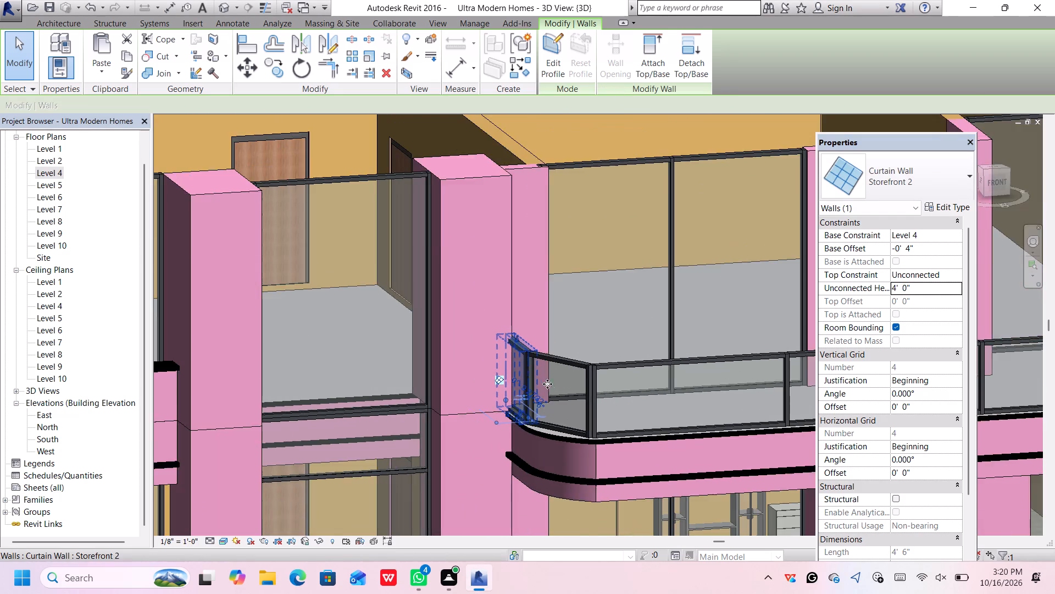
scroll(637, 403, down, 5)
middle_drag(766, 375, 737, 370)
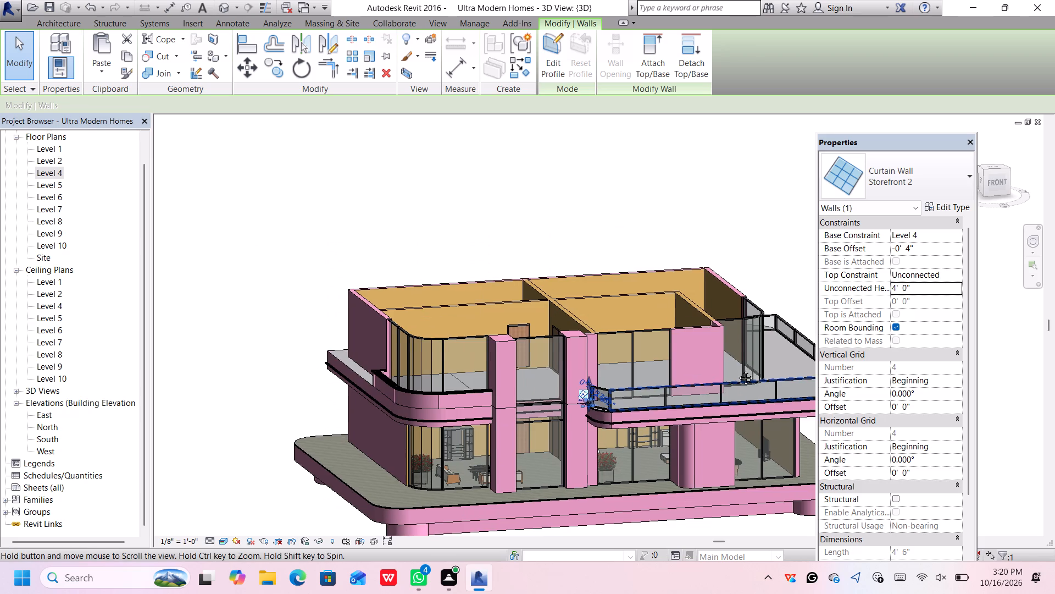
middle_drag(737, 370, 412, 369)
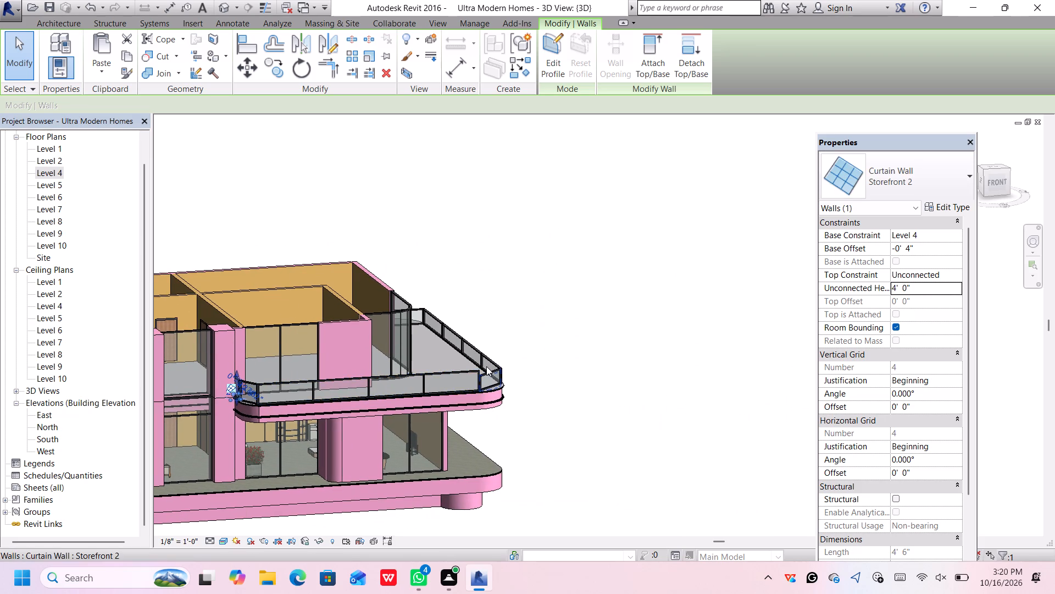
scroll(486, 366, up, 9)
click(486, 378)
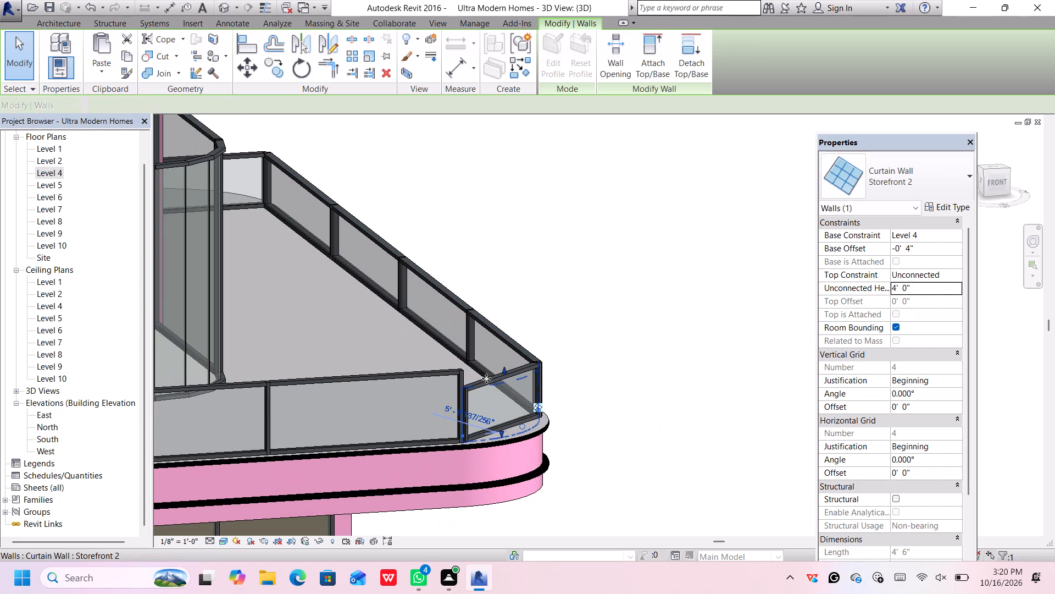
click(895, 285)
click(895, 286)
key(BackSpace)
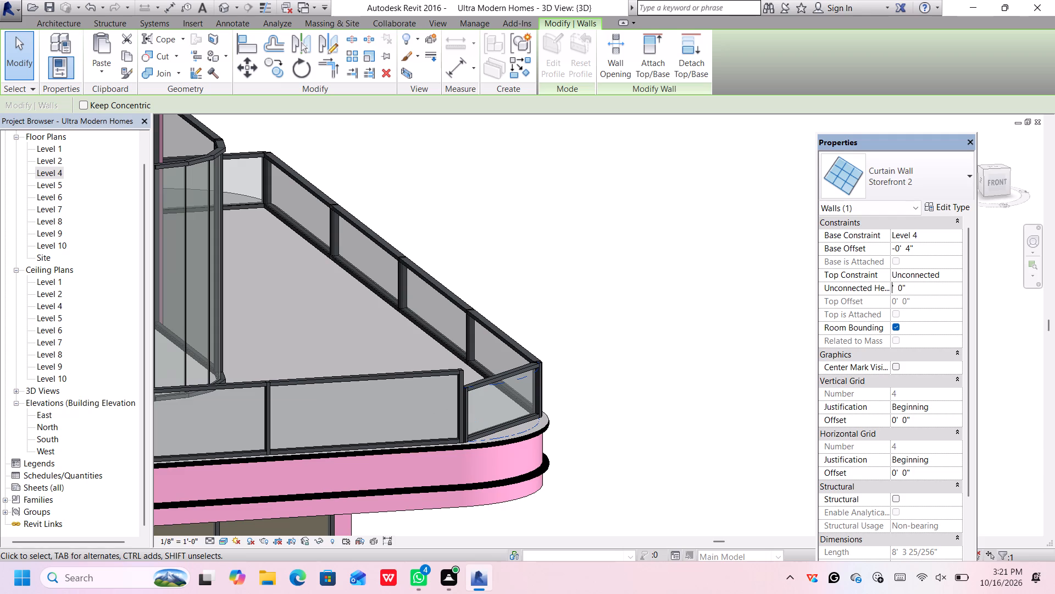
key(4)
key(Return)
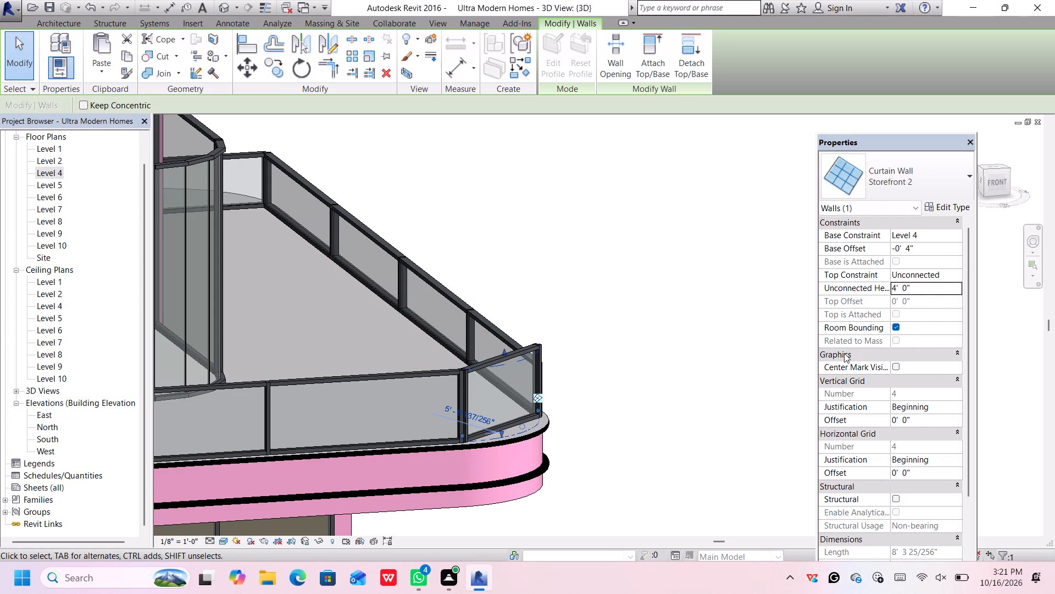
Set the unconnected height of the long railing segment along the terrace's side edge to 4' 0".
click(465, 329)
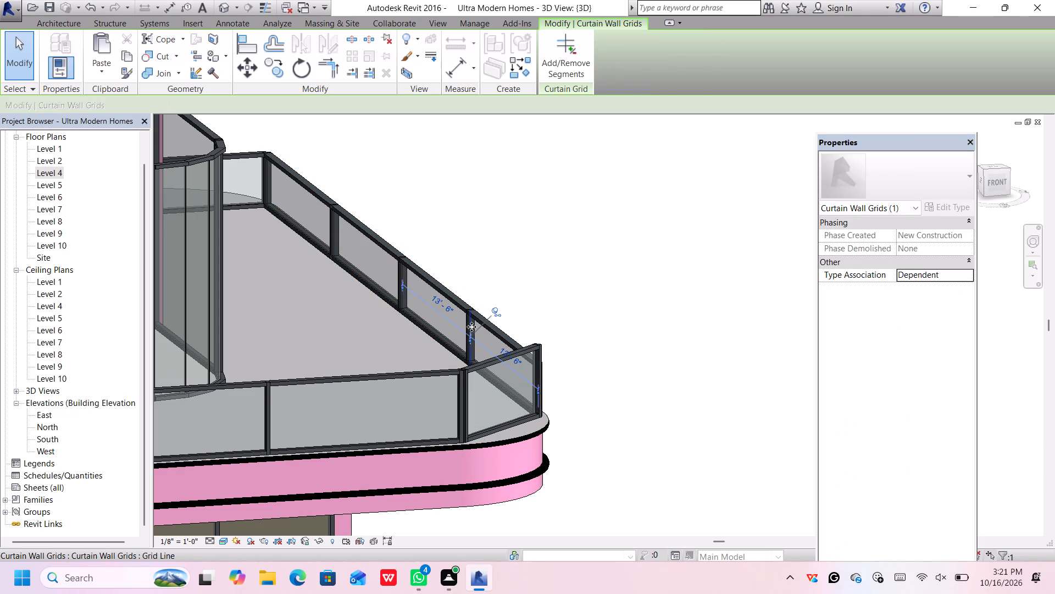
click(519, 307)
click(482, 323)
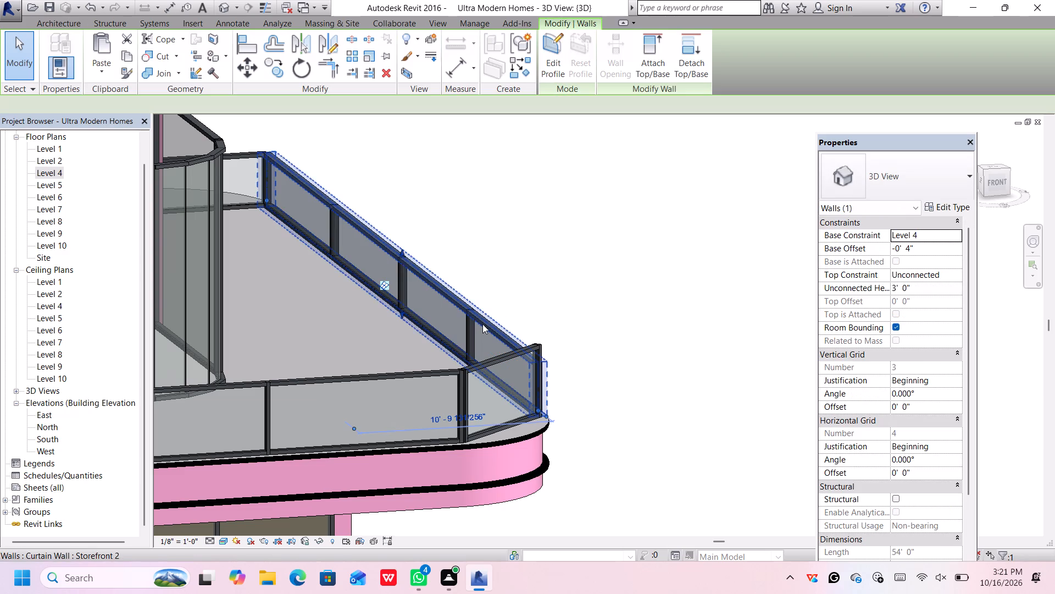
click(897, 286)
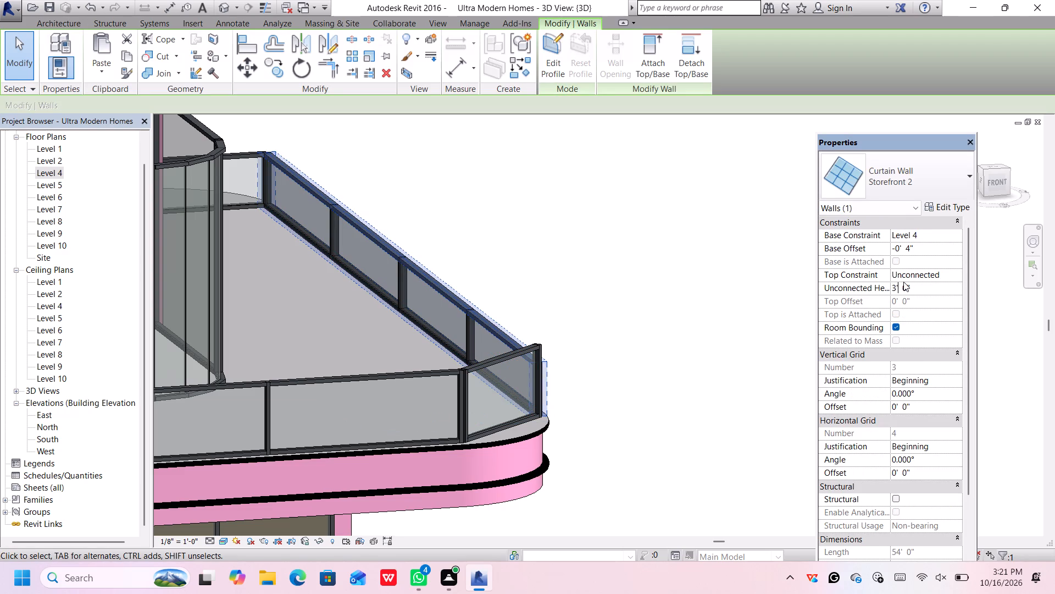
key(Left)
key(BackSpace)
key(4)
key(Return)
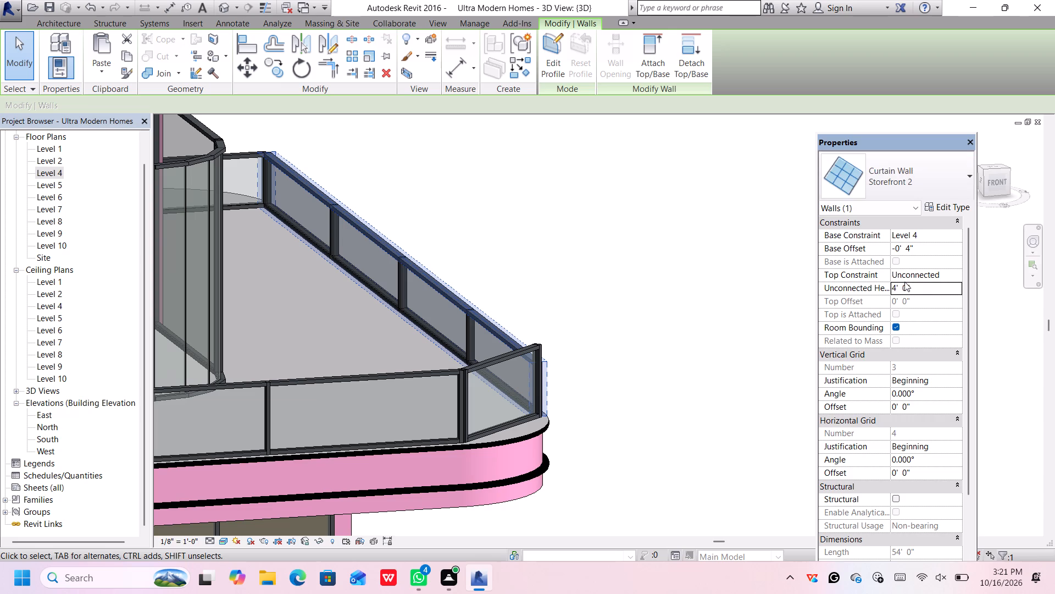
Set the unconnected height of the short railing segment at the terrace's rear end, between the side railing and the house, to 4' 0".
click(256, 162)
click(243, 153)
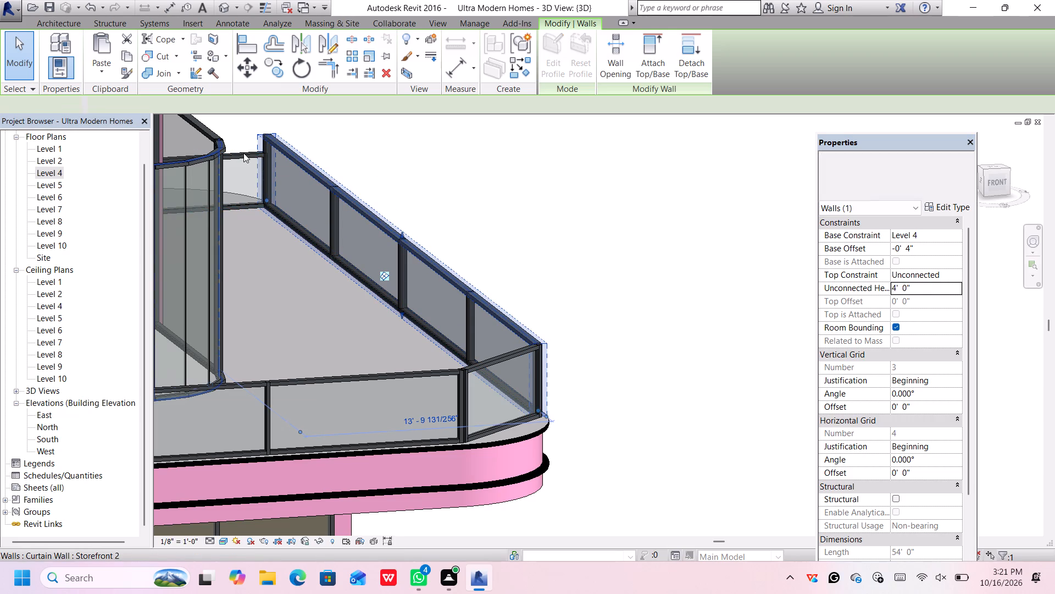
middle_drag(313, 133, 364, 301)
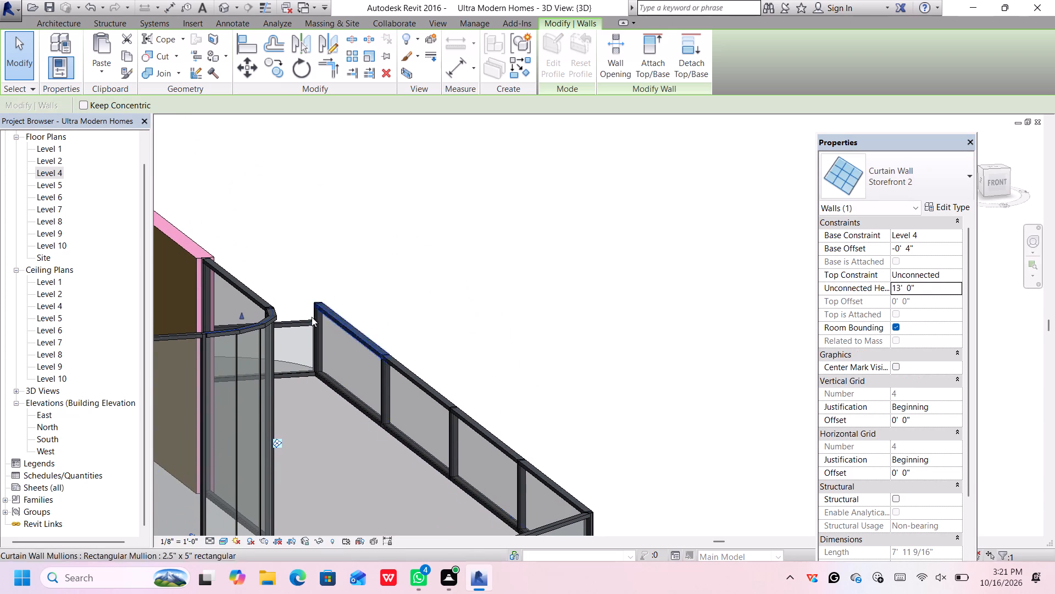
scroll(308, 322, up, 6)
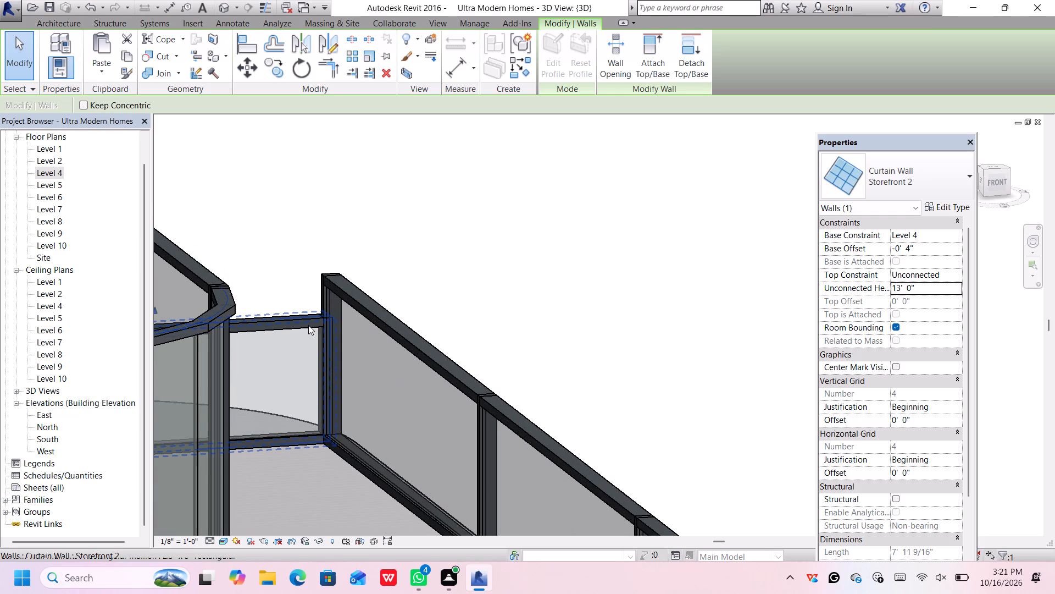
click(308, 325)
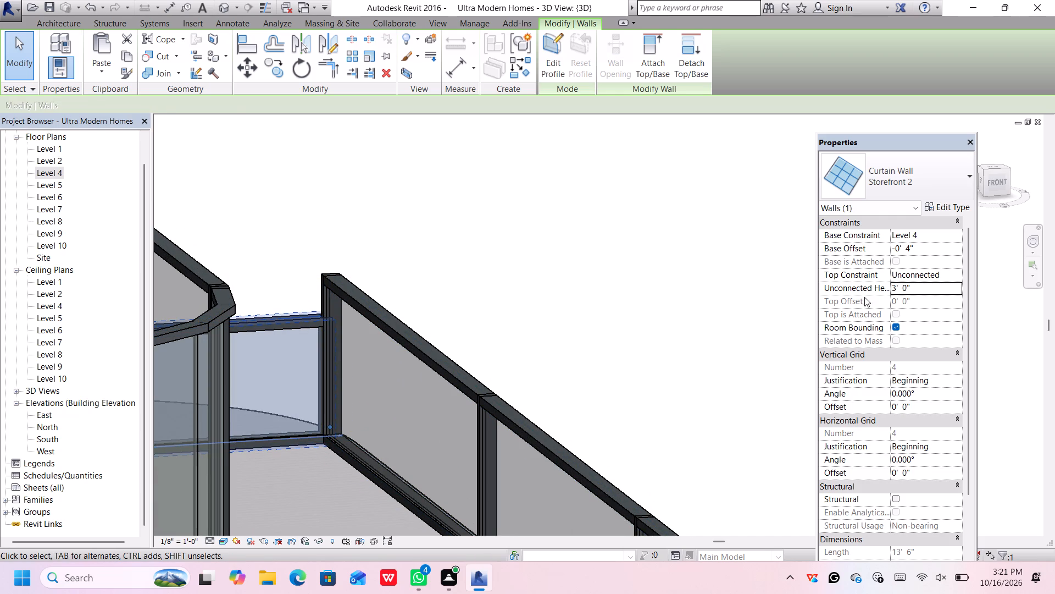
click(894, 286)
click(895, 287)
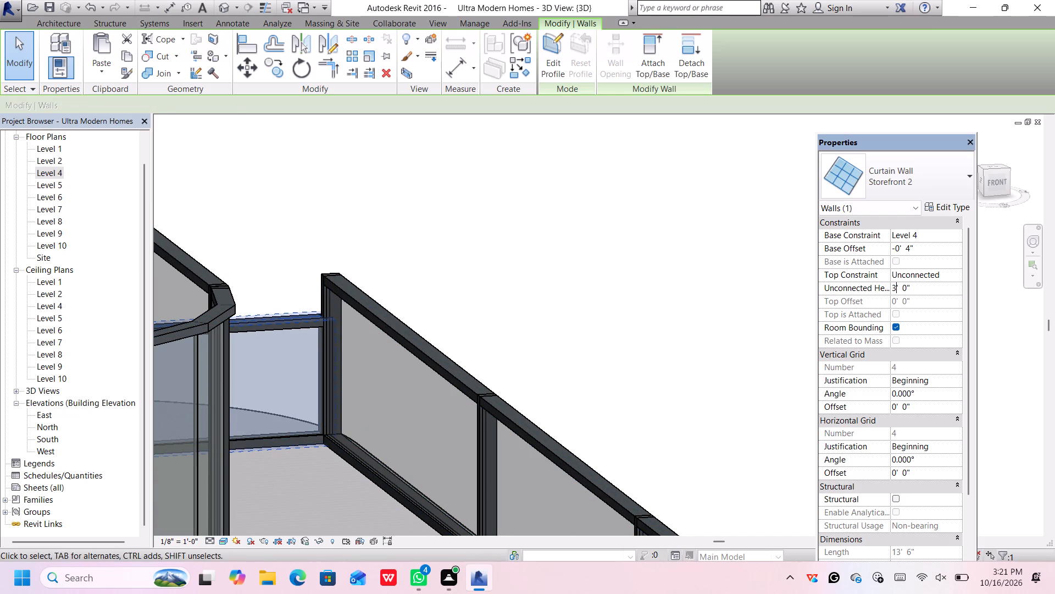
key(BackSpace)
key(4)
key(Return)
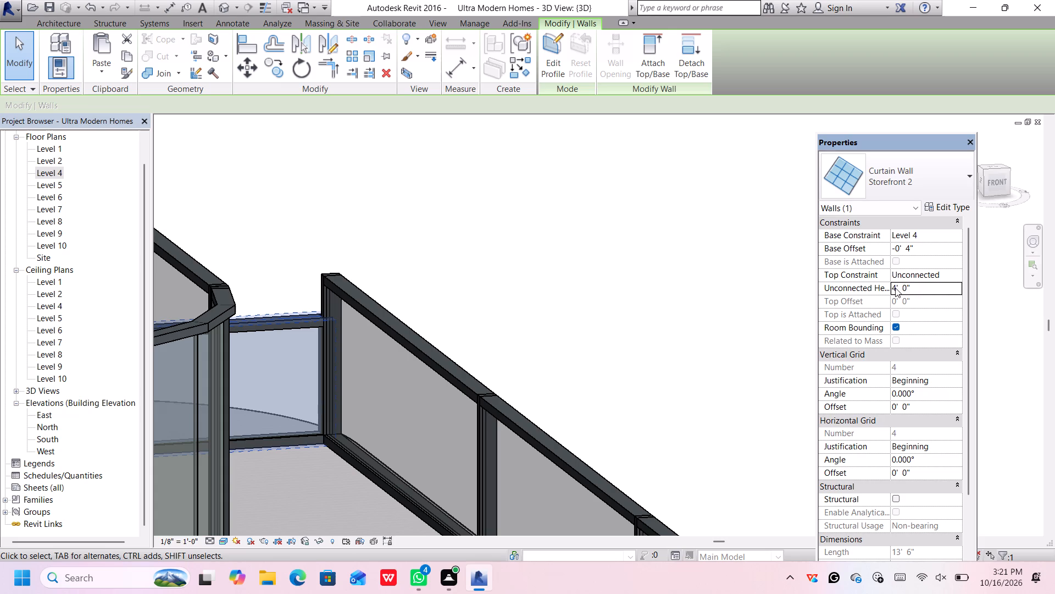
key(Return)
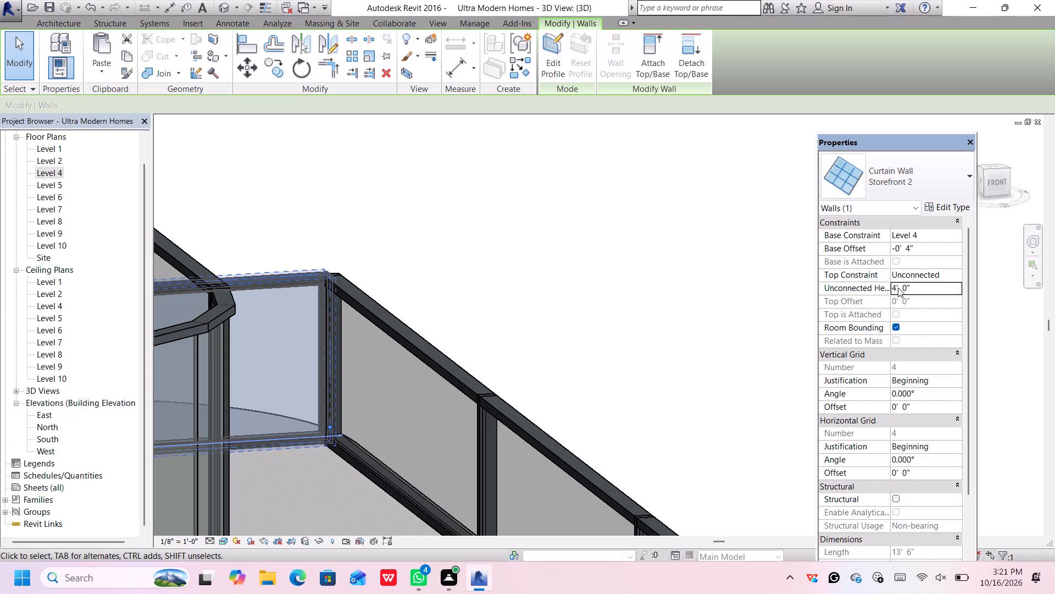
In the Level 4 floor plan, add three curtain grid lines at the midpoint and quarter points of the rounded corner railing beside the column.
scroll(497, 315, down, 13)
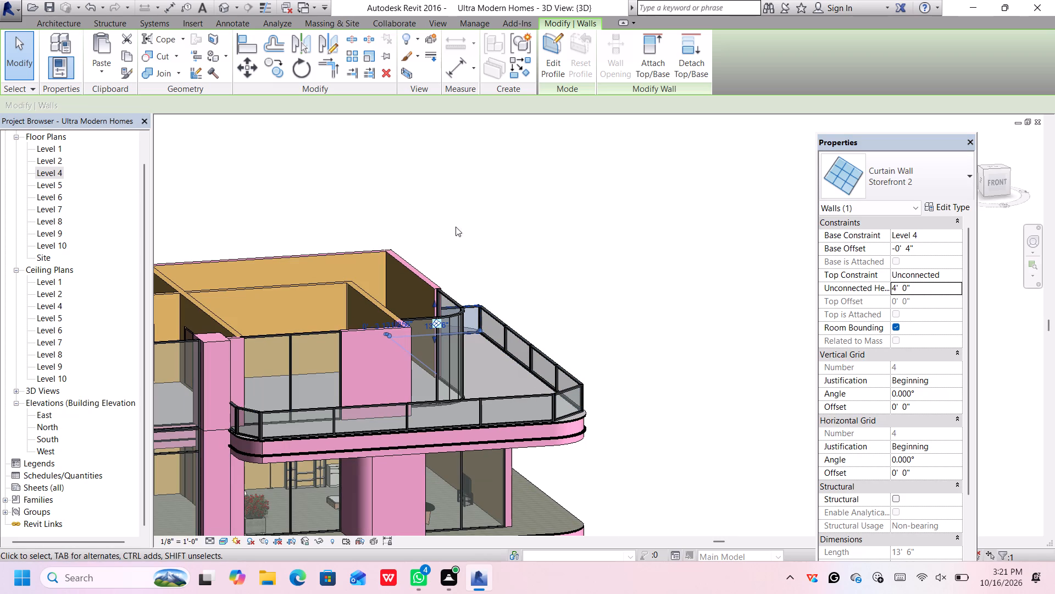
double_click(53, 170)
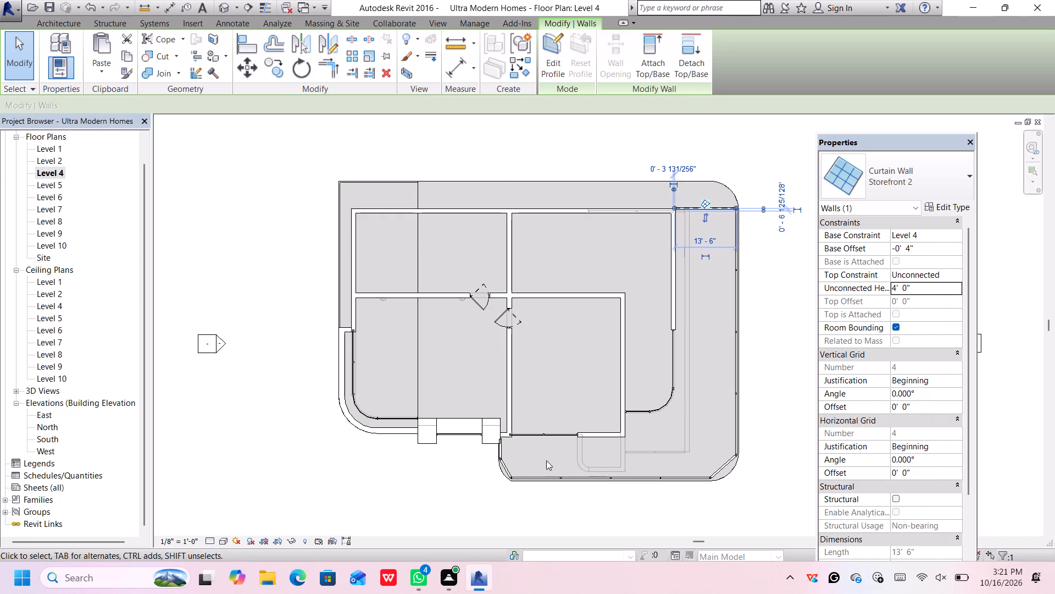
scroll(546, 460, up, 2)
scroll(673, 516, down, 1)
middle_drag(701, 513, 619, 500)
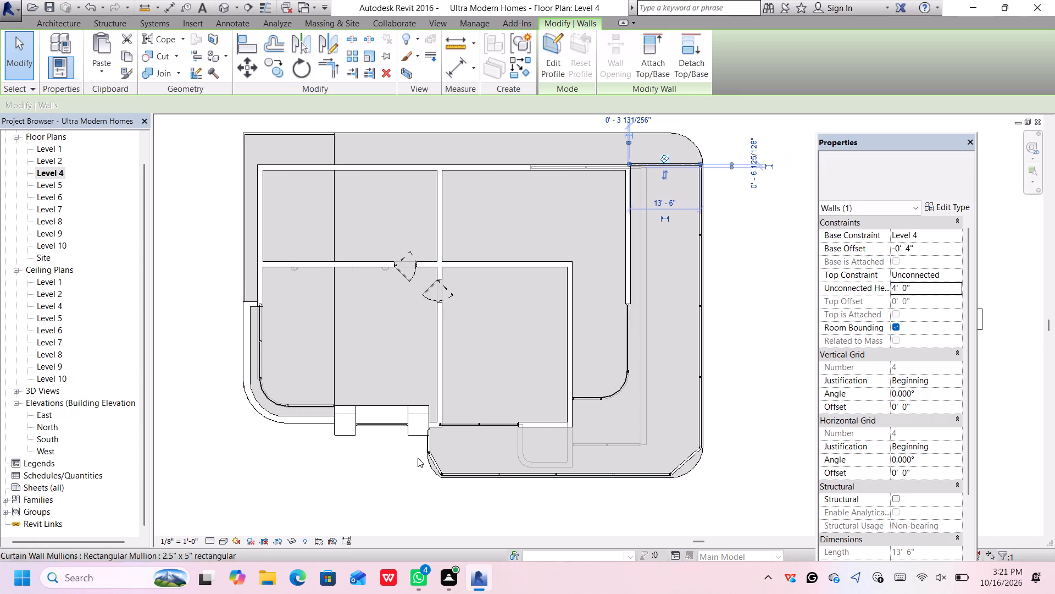
scroll(367, 447, up, 4)
middle_drag(520, 482, 465, 444)
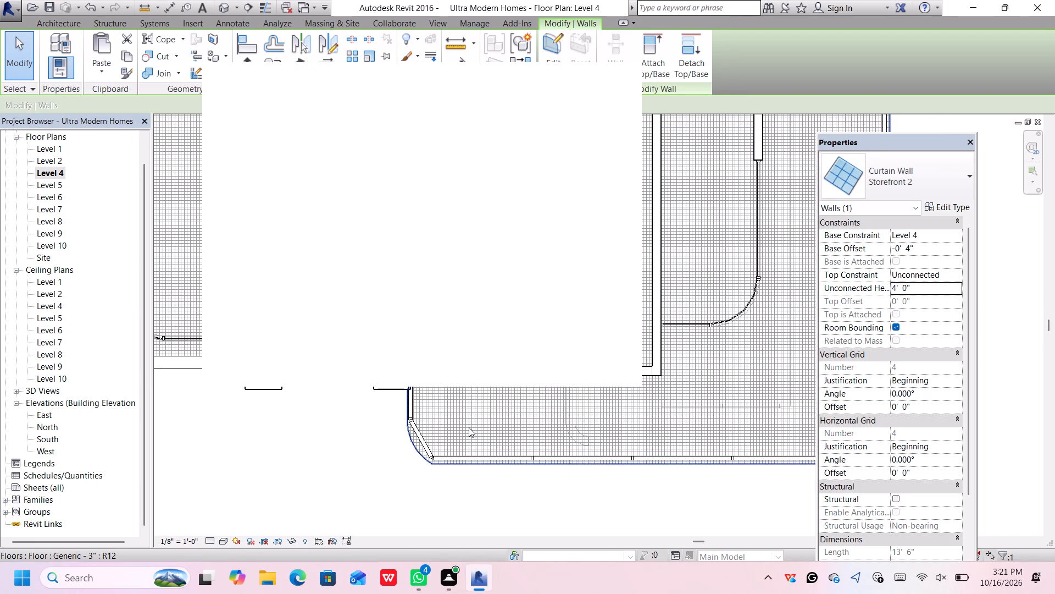
click(613, 81)
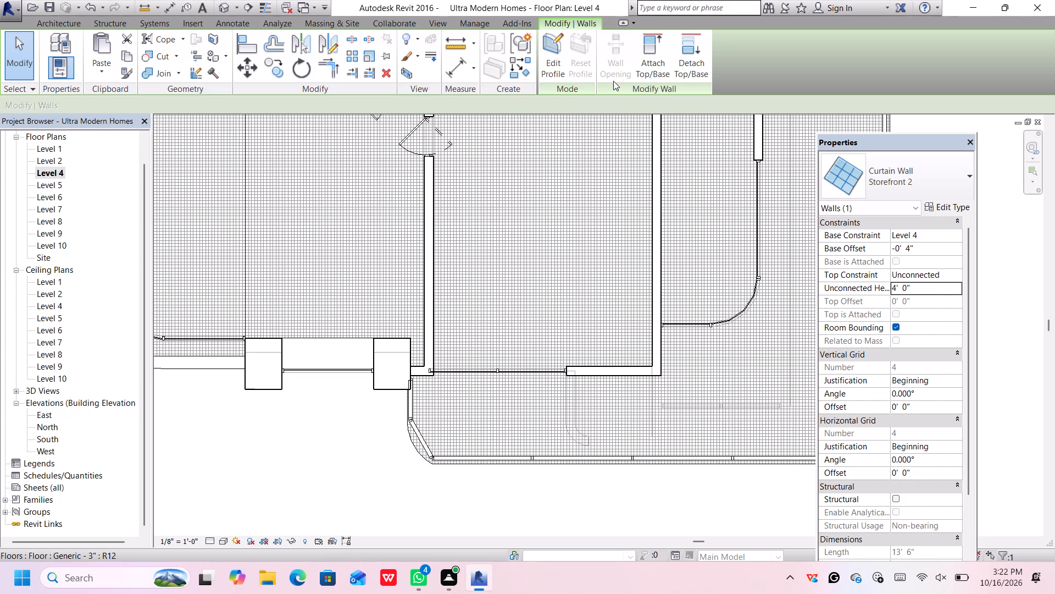
scroll(488, 348, down, 5)
middle_drag(718, 233, 698, 248)
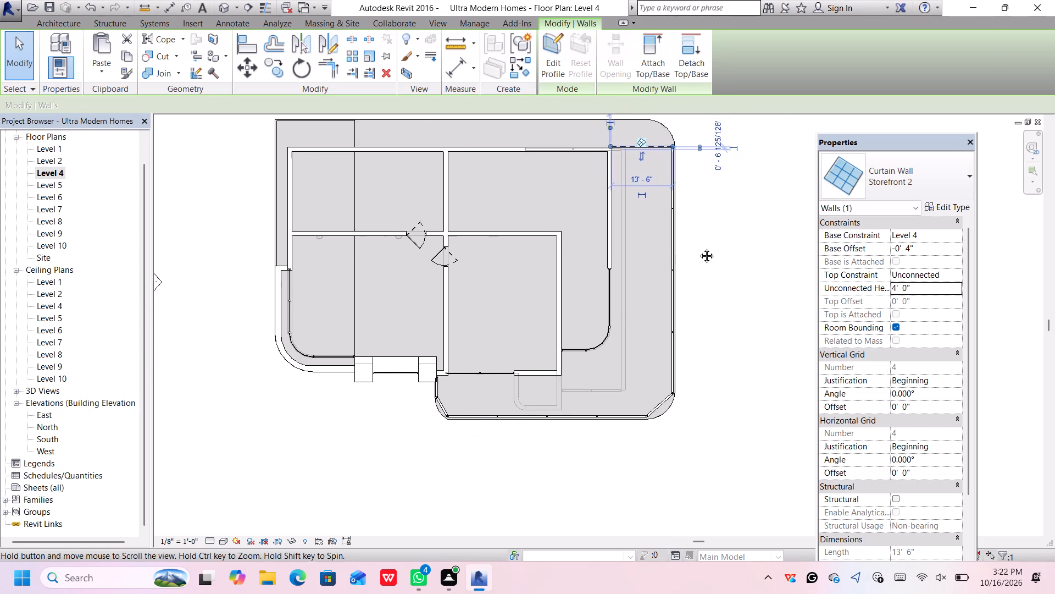
middle_drag(698, 248, 673, 251)
click(673, 252)
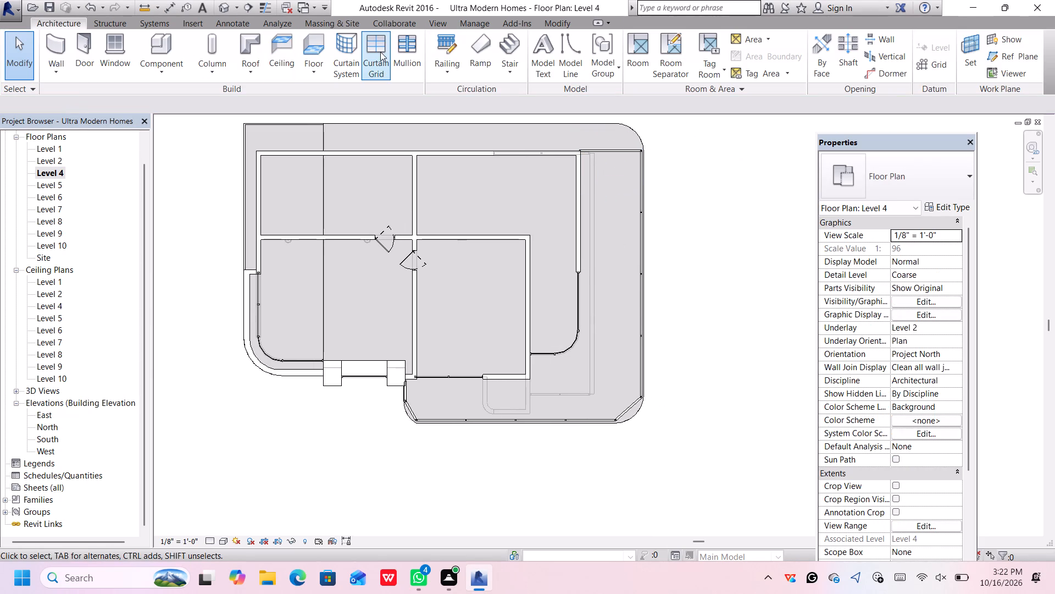
click(380, 51)
scroll(409, 406, up, 3)
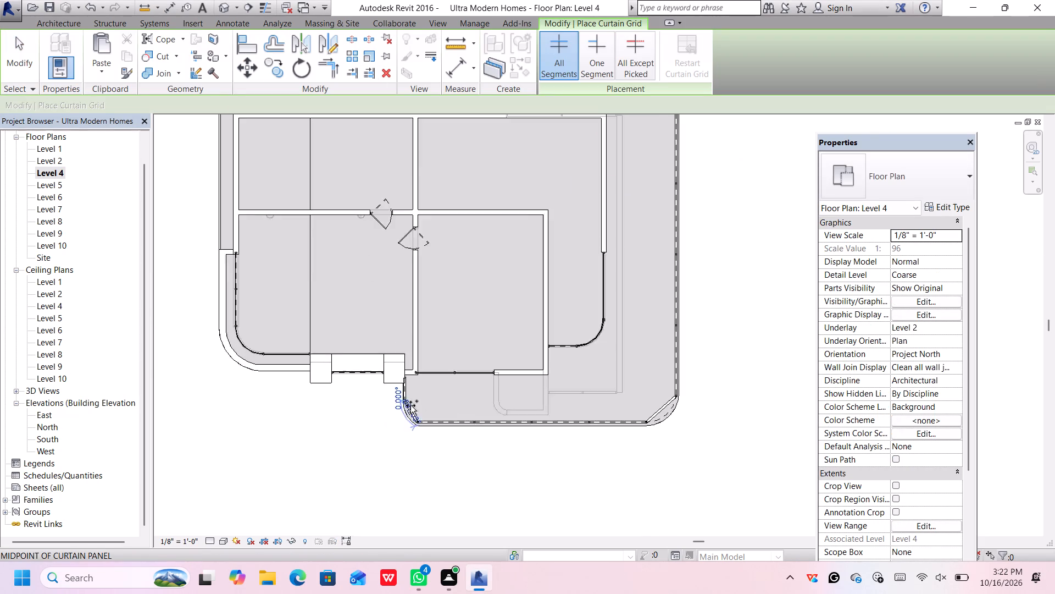
scroll(410, 405, up, 7)
click(412, 414)
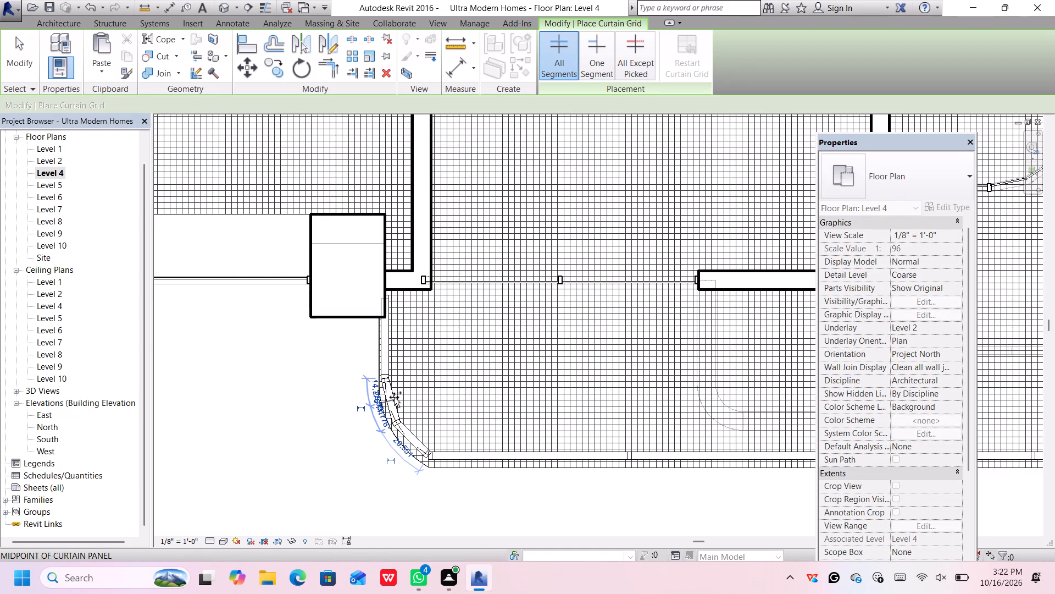
click(394, 397)
click(410, 436)
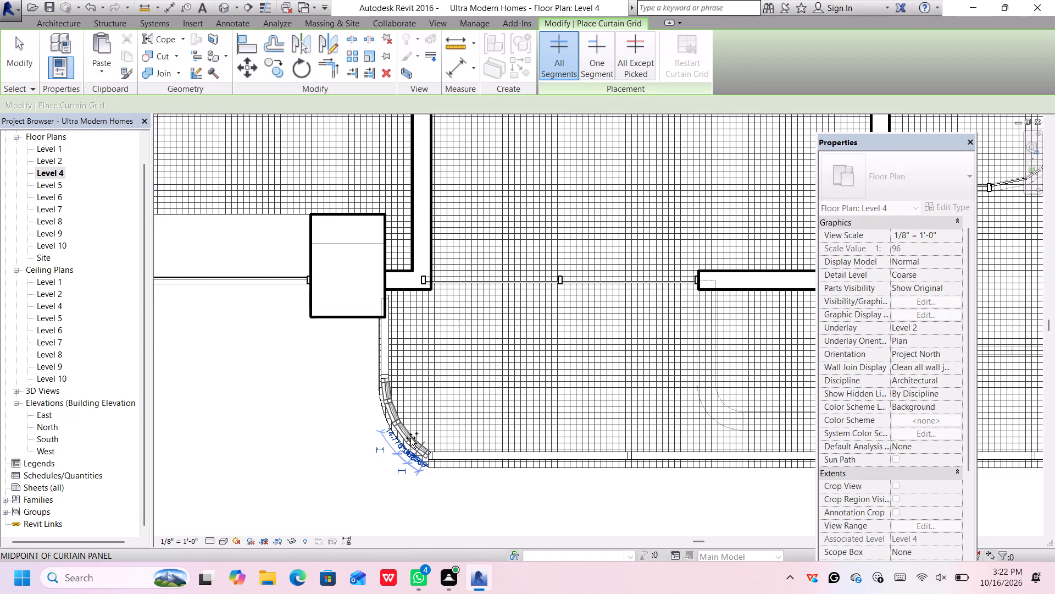
Add three curtain grid lines to the railing at the terrace's outer rounded corner, dividing it into four panels of about 20.7° each.
scroll(426, 434, down, 6)
scroll(564, 457, down, 3)
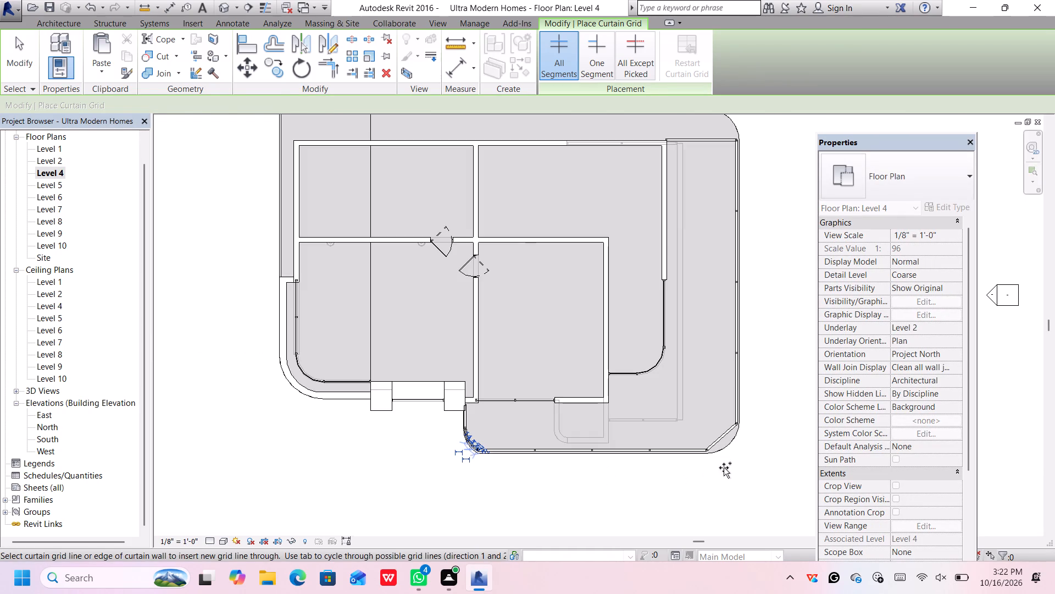
scroll(733, 465, up, 8)
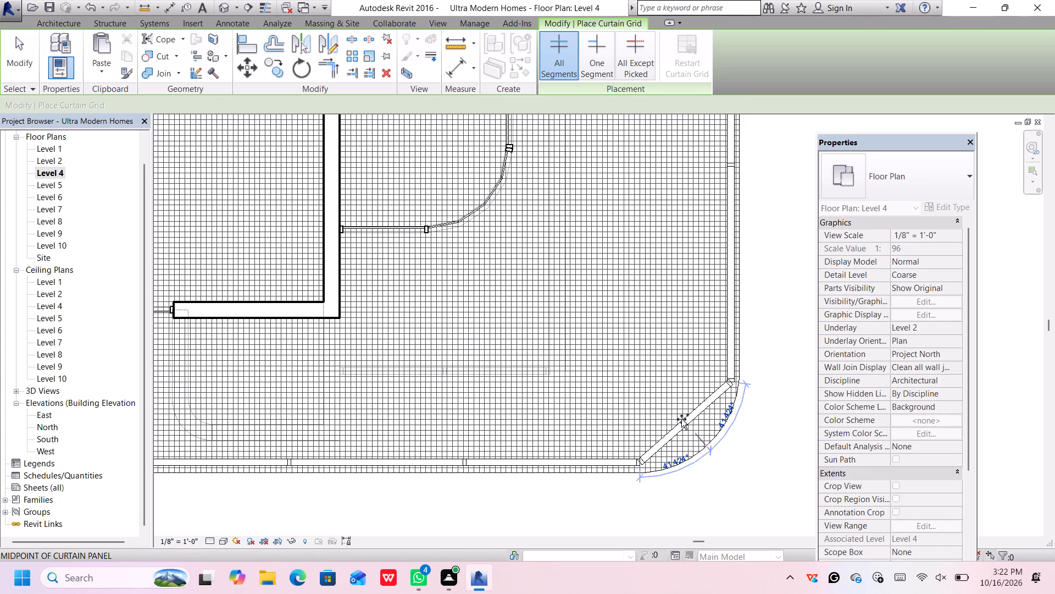
click(681, 419)
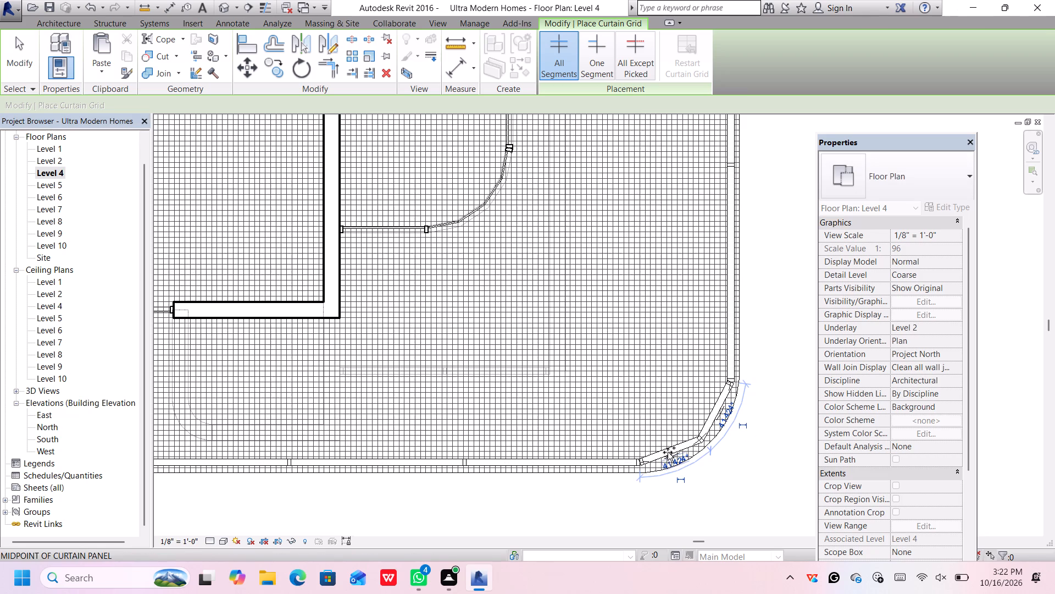
click(667, 444)
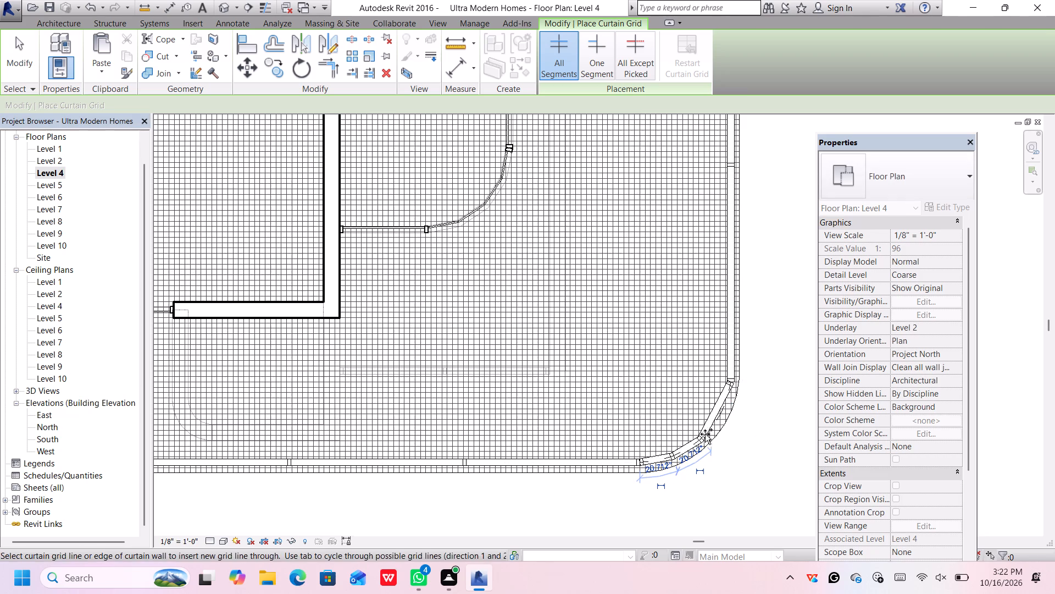
click(717, 411)
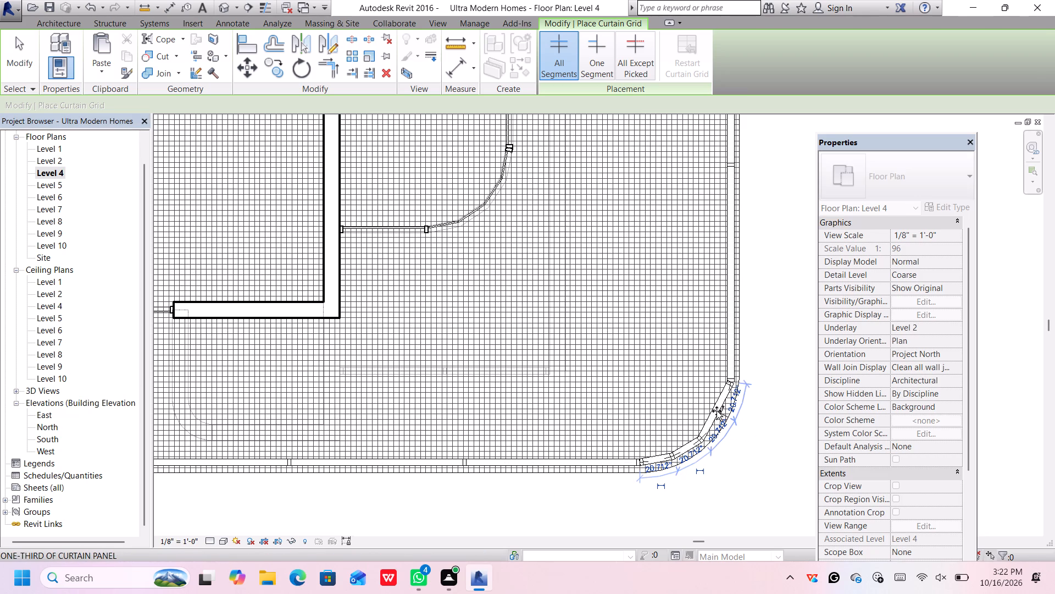
scroll(717, 426, down, 5)
scroll(712, 500, up, 1)
scroll(712, 498, down, 4)
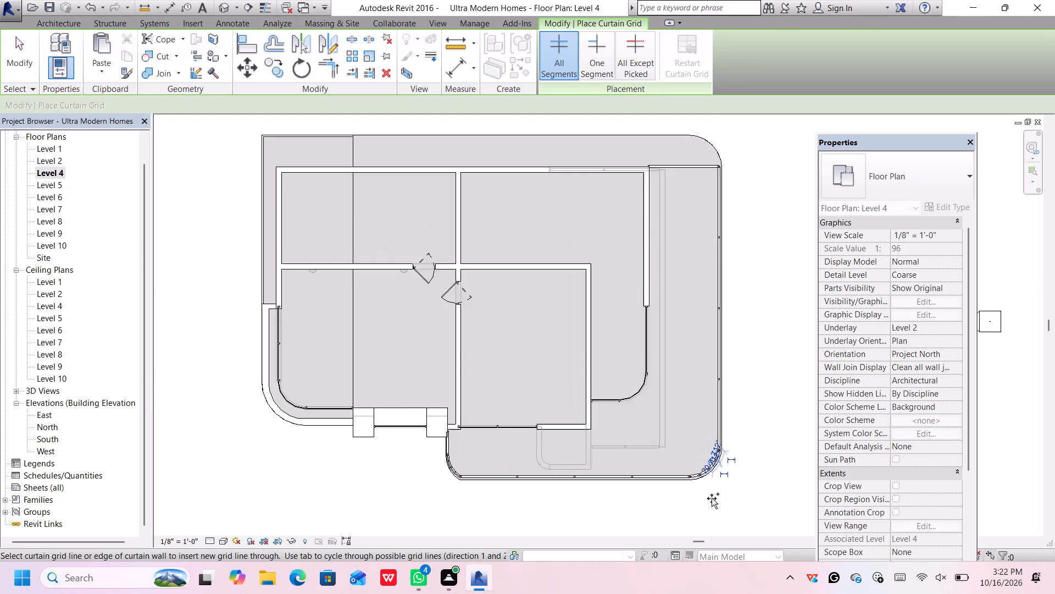
scroll(712, 498, down, 2)
click(778, 317)
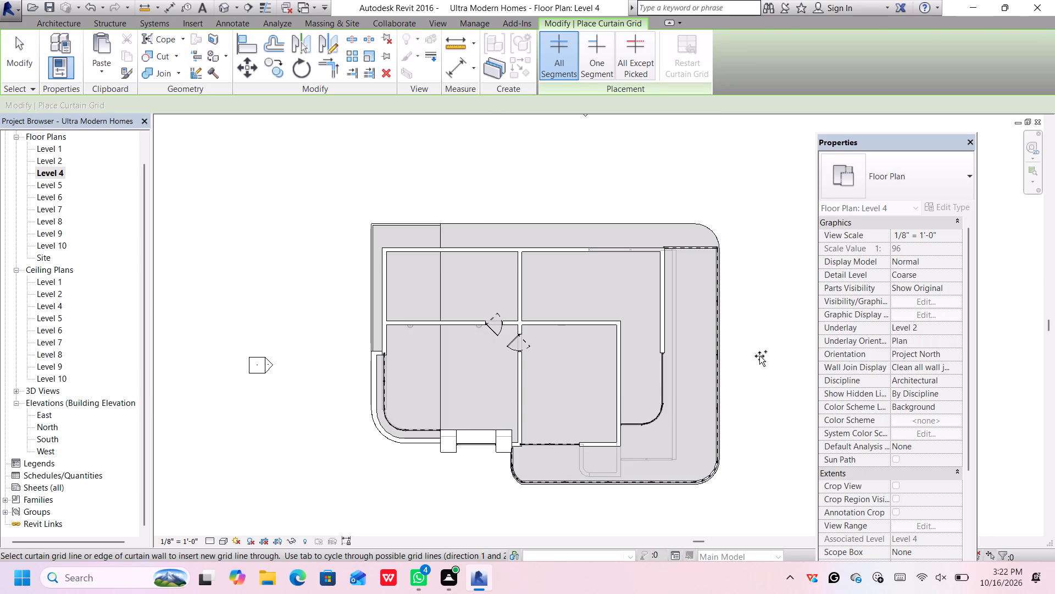
key(Escape)
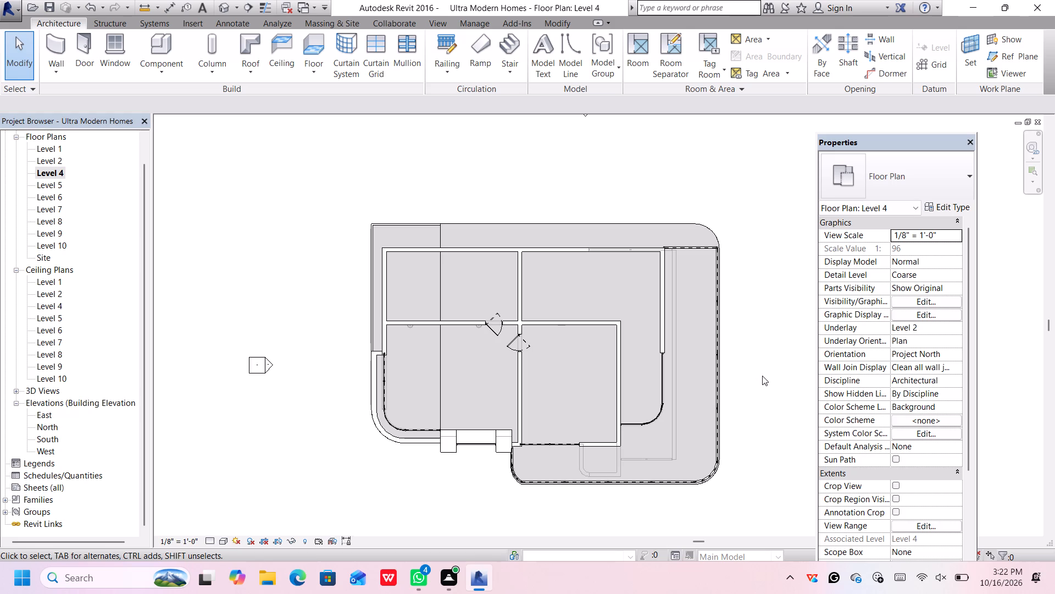
In the 3D view, unpin and delete the two intermediate vertical mullions nearest the front railing on the rounded corner beside the column.
click(225, 8)
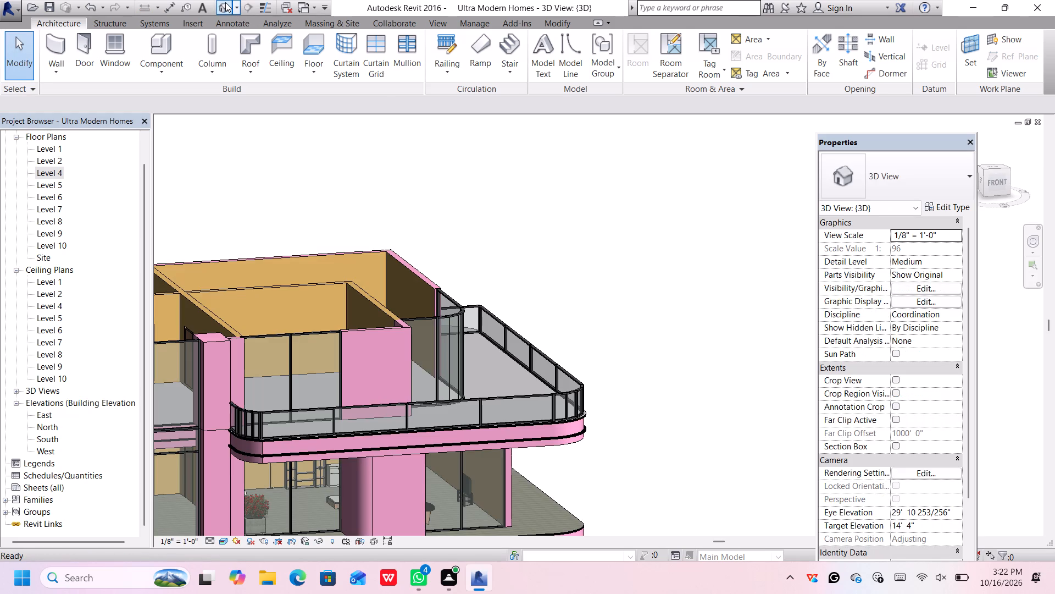
scroll(250, 474, up, 4)
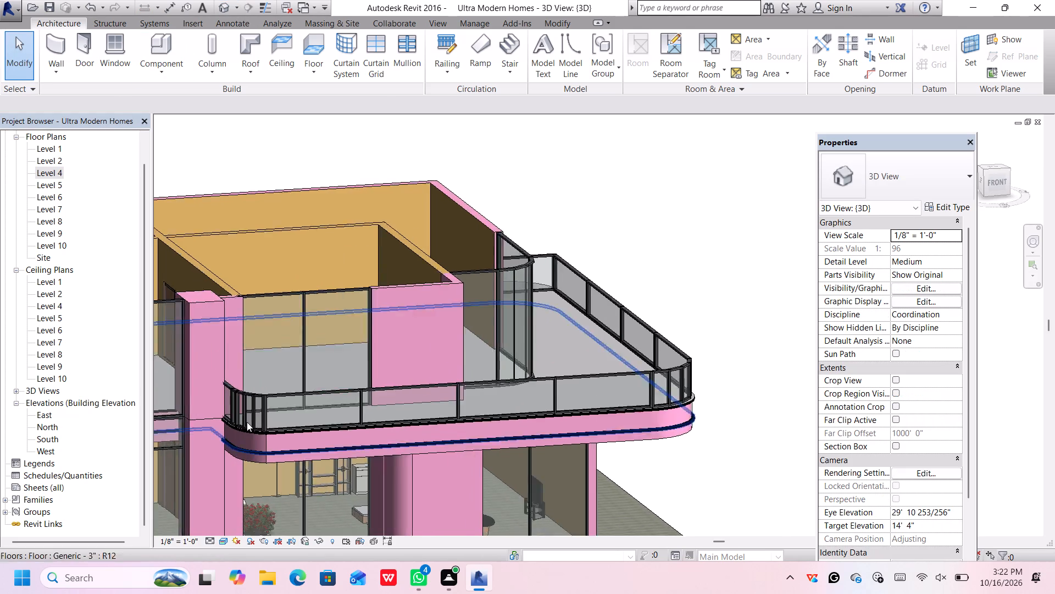
scroll(247, 422, up, 7)
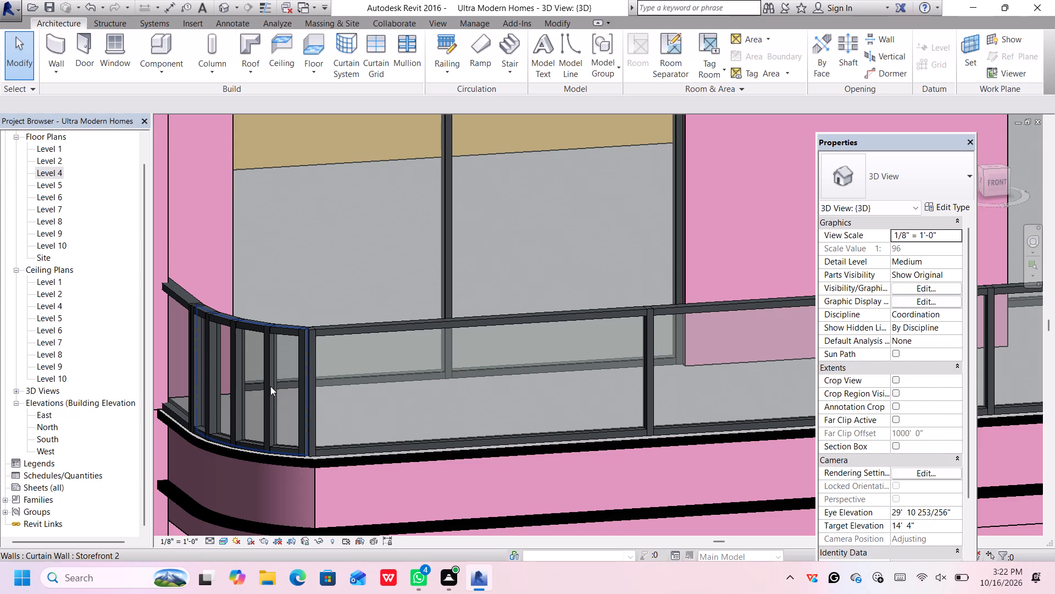
click(268, 388)
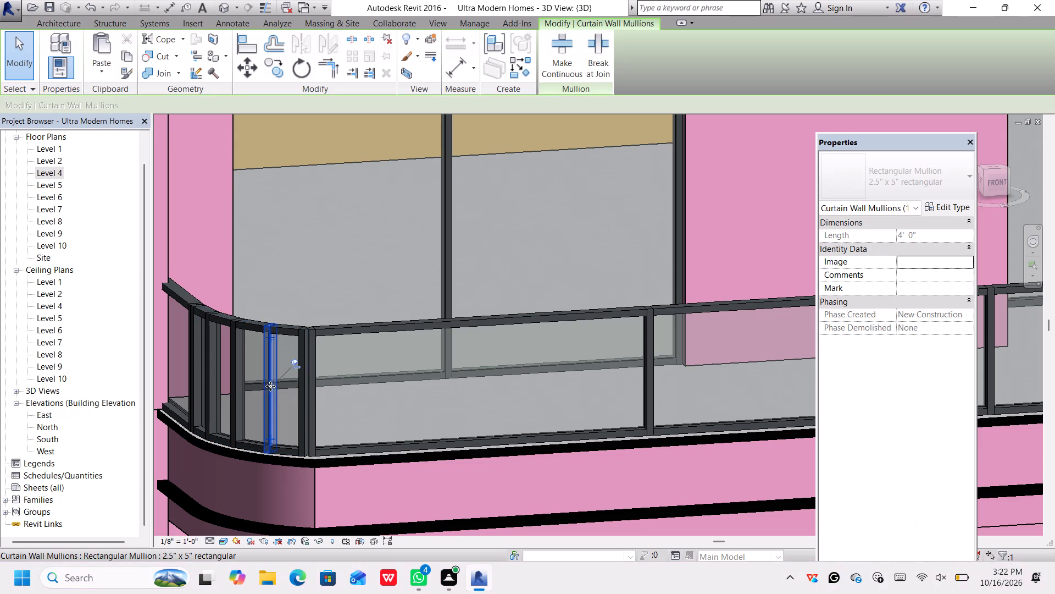
click(296, 363)
key(Delete)
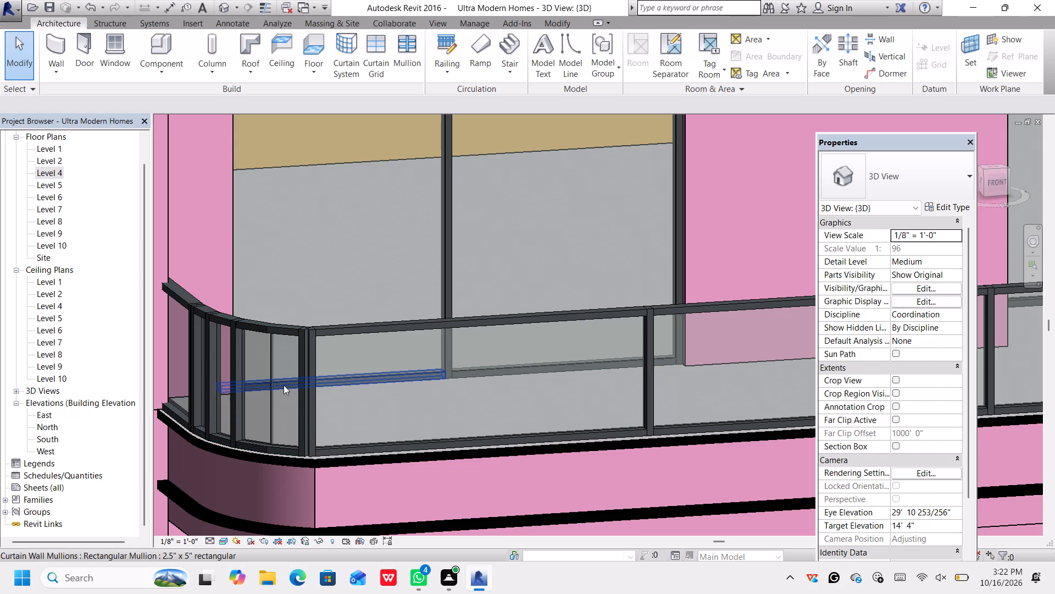
scroll(247, 391, up, 1)
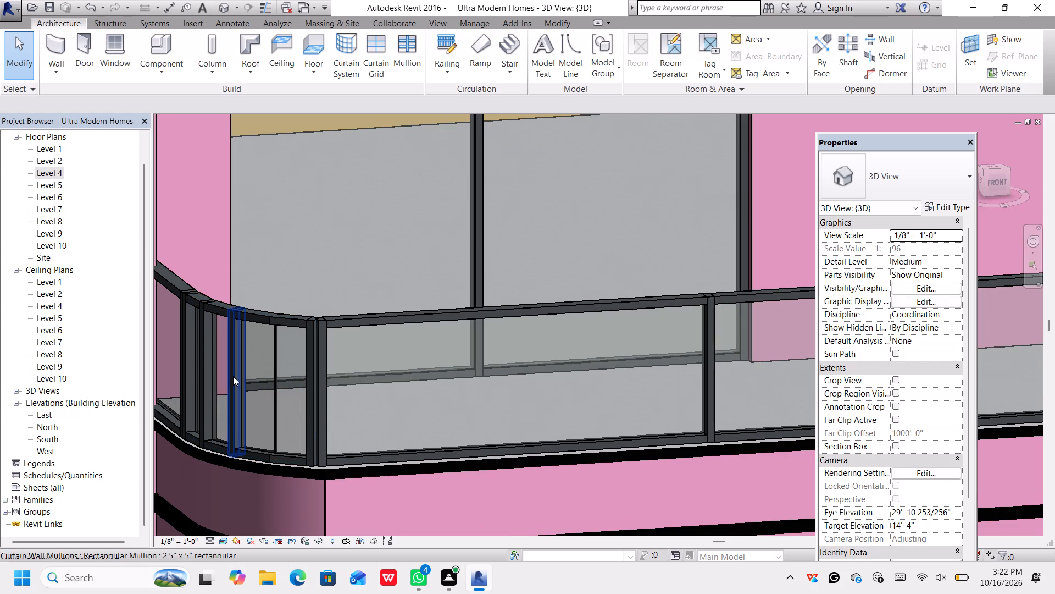
click(233, 376)
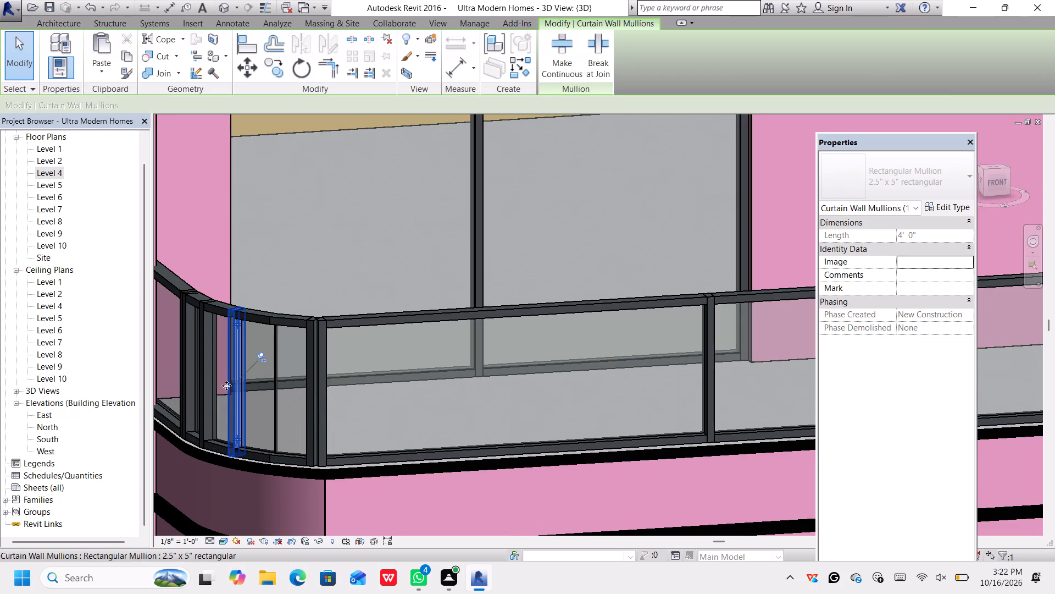
click(260, 358)
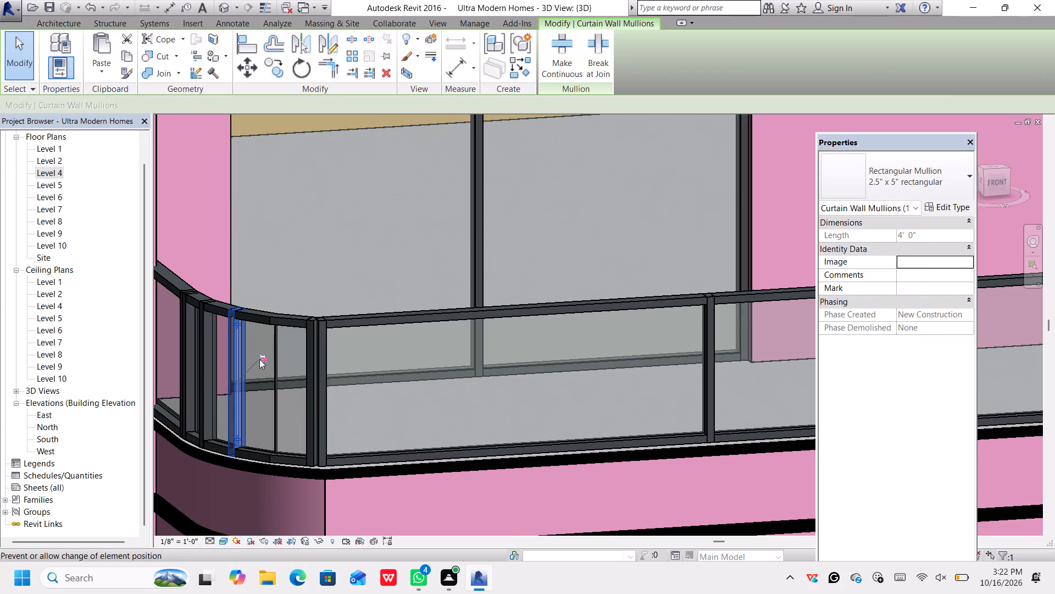
key(Delete)
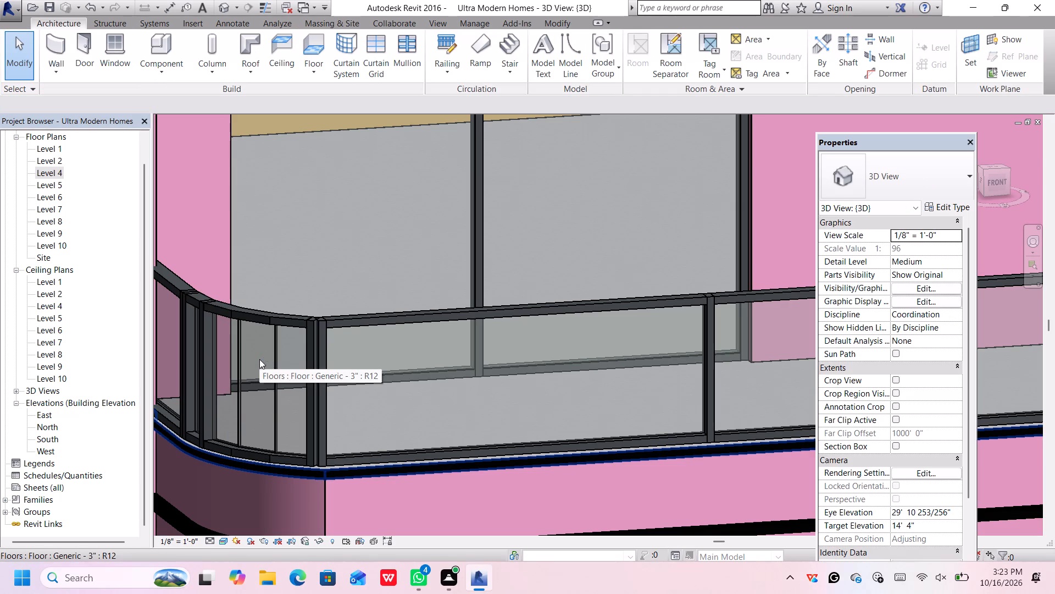
Unpin and delete the last intermediate mullion and the rear end mullion of the rounded corner railing beside the column.
scroll(201, 362, up, 1)
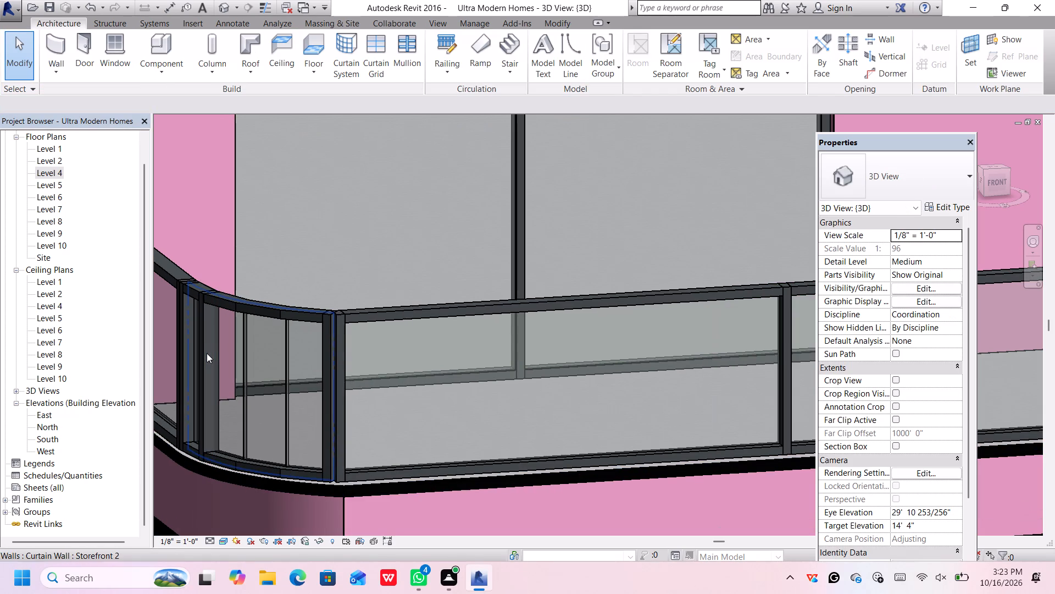
click(204, 356)
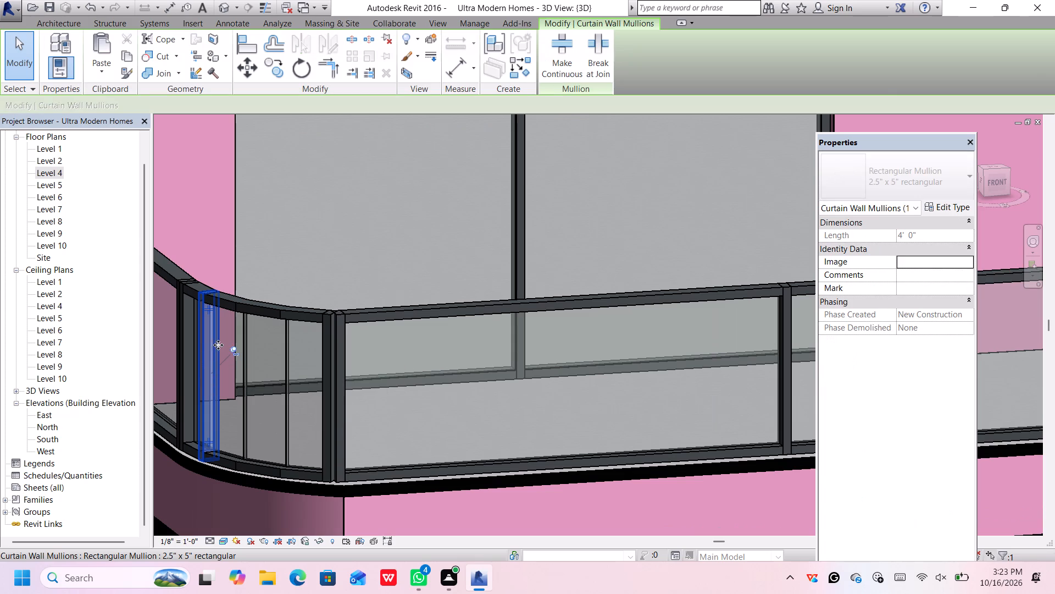
click(233, 356)
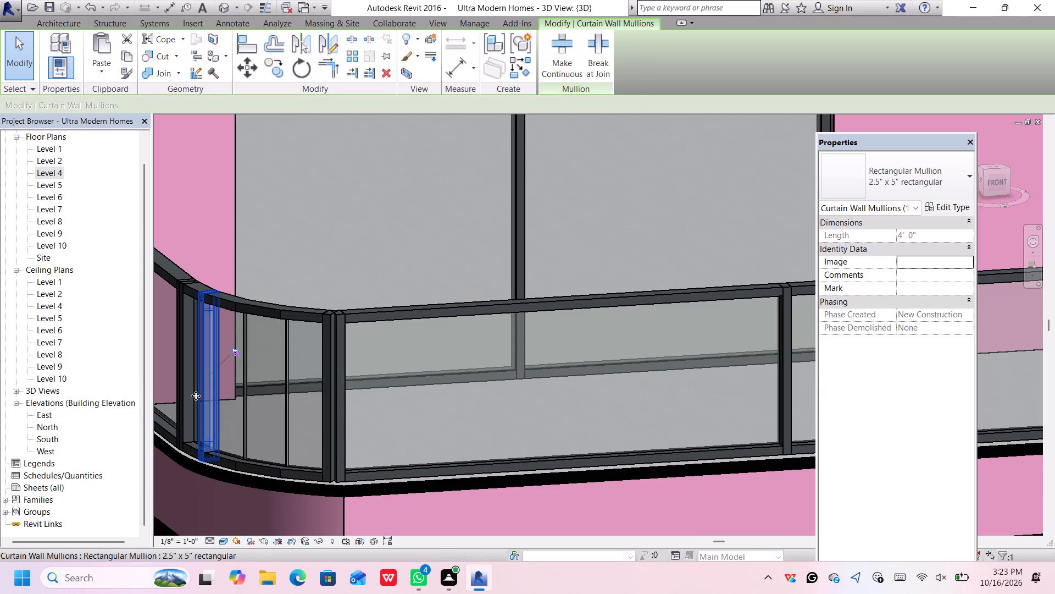
key(Delete)
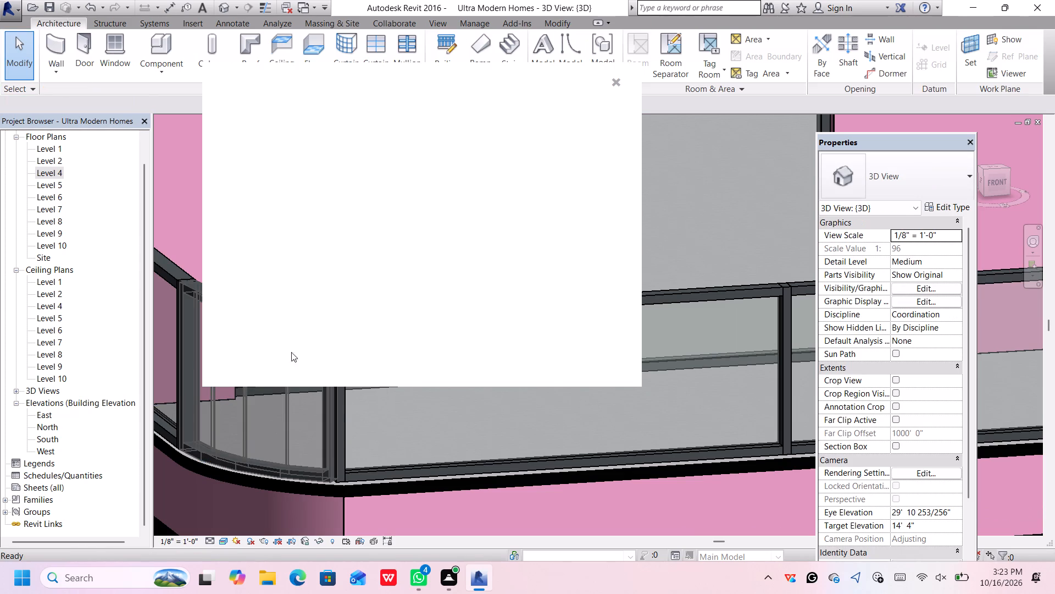
click(618, 84)
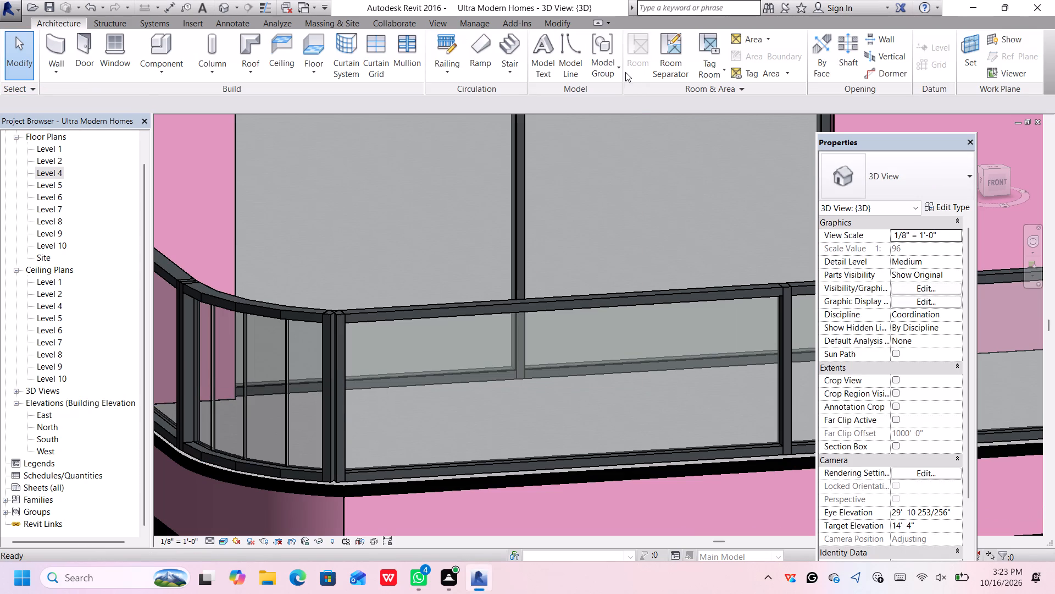
click(183, 337)
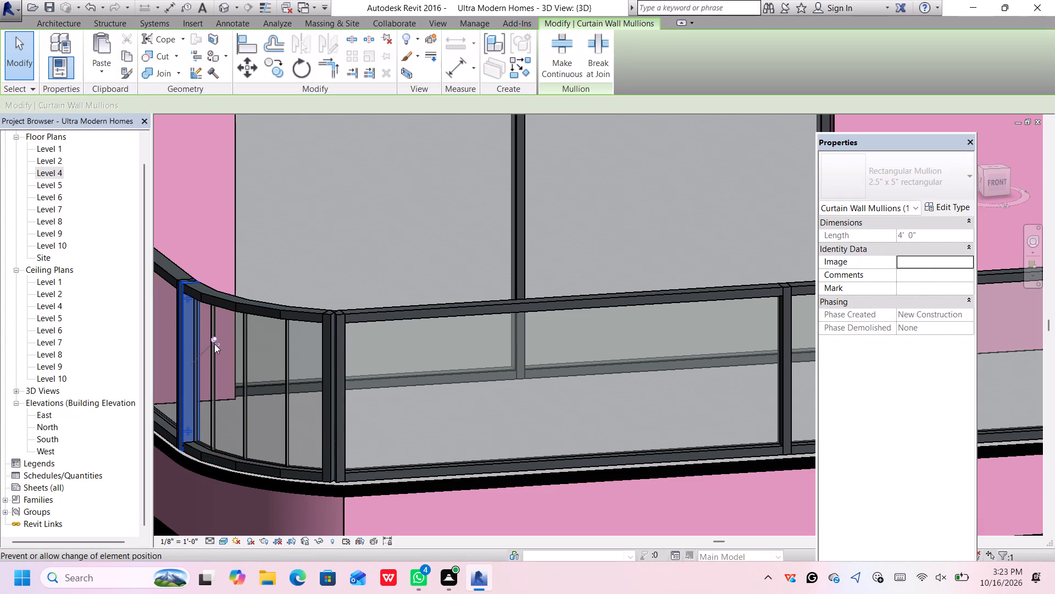
click(214, 344)
key(Delete)
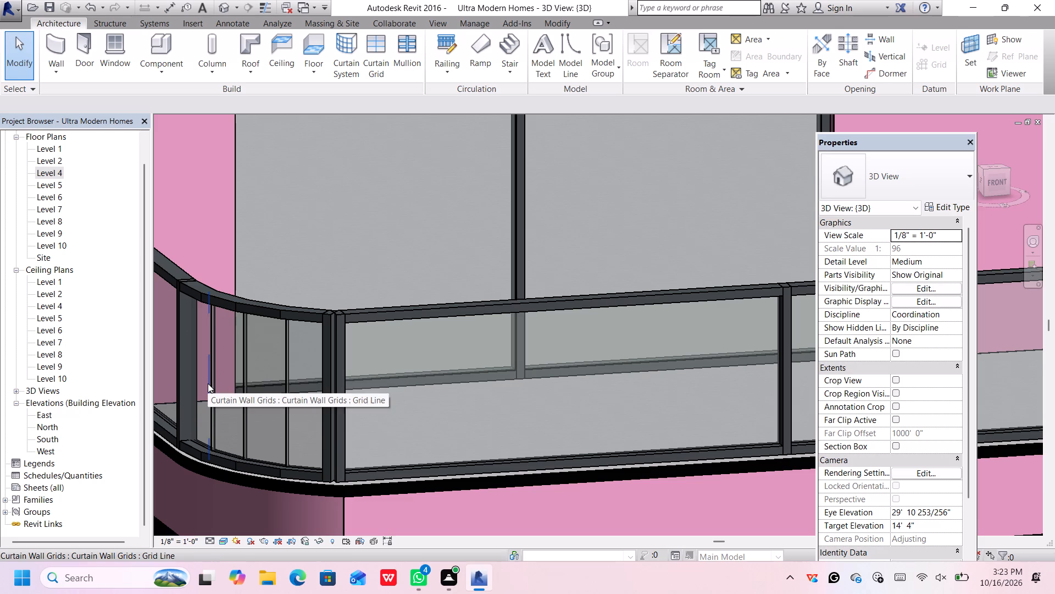
Unpin and delete the three intermediate vertical mullions on the railing at the terrace's outer rounded corner.
scroll(207, 384, down, 6)
scroll(314, 361, down, 5)
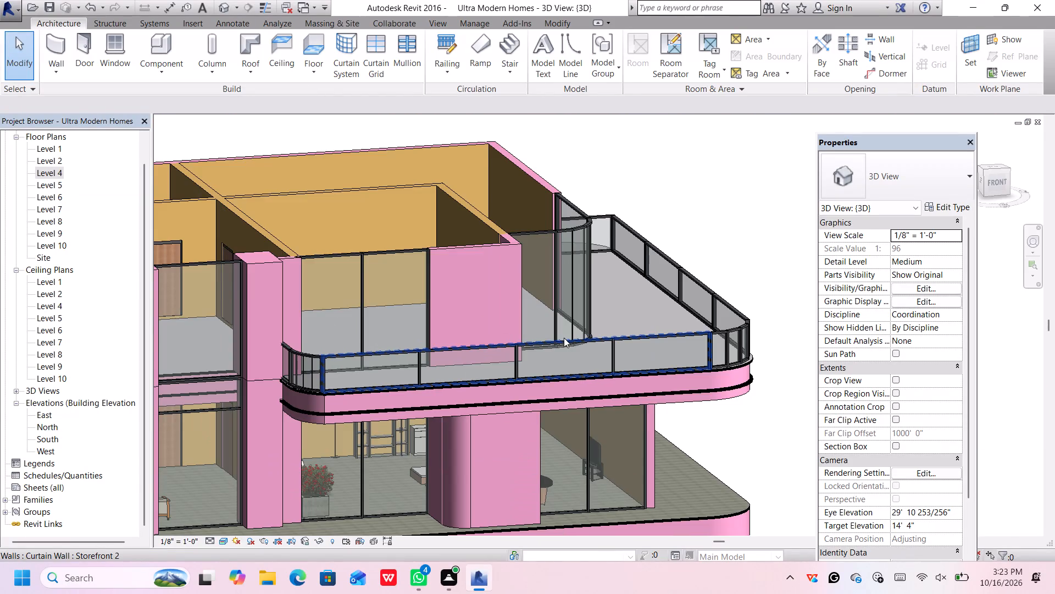
scroll(581, 336, down, 1)
scroll(729, 327, up, 11)
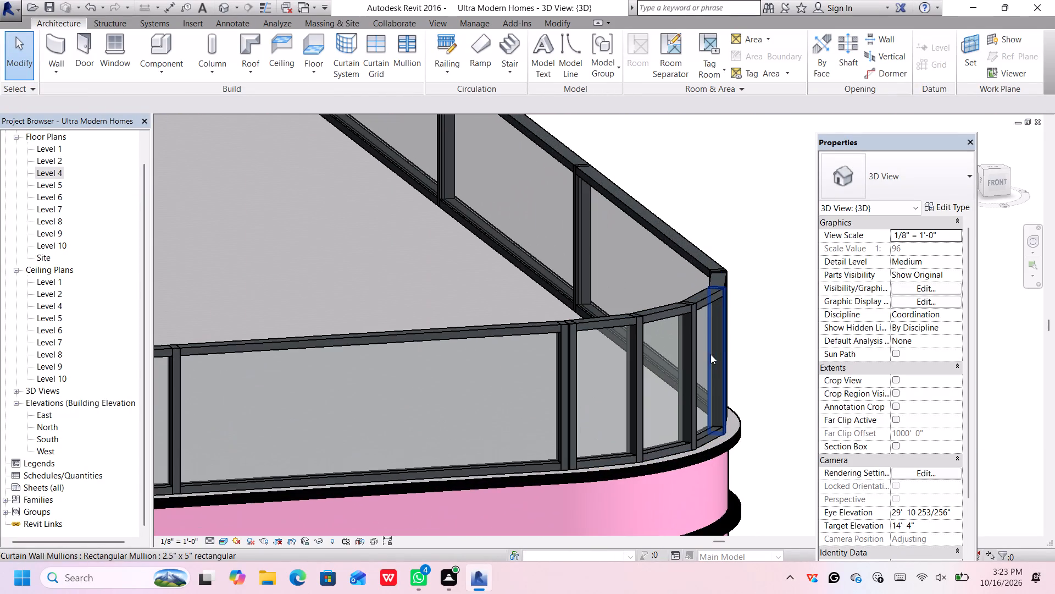
click(723, 333)
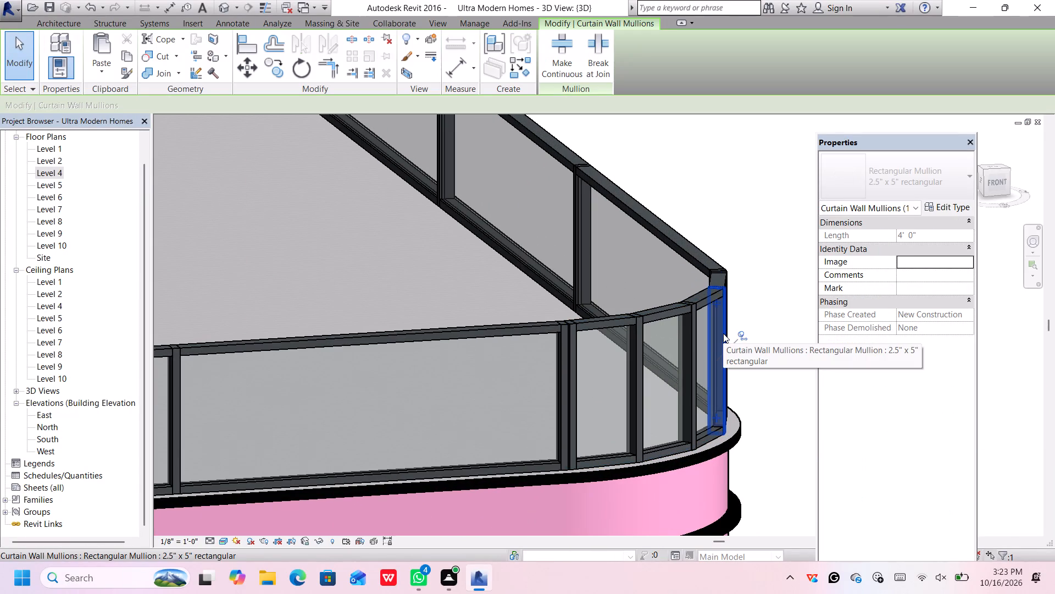
click(741, 336)
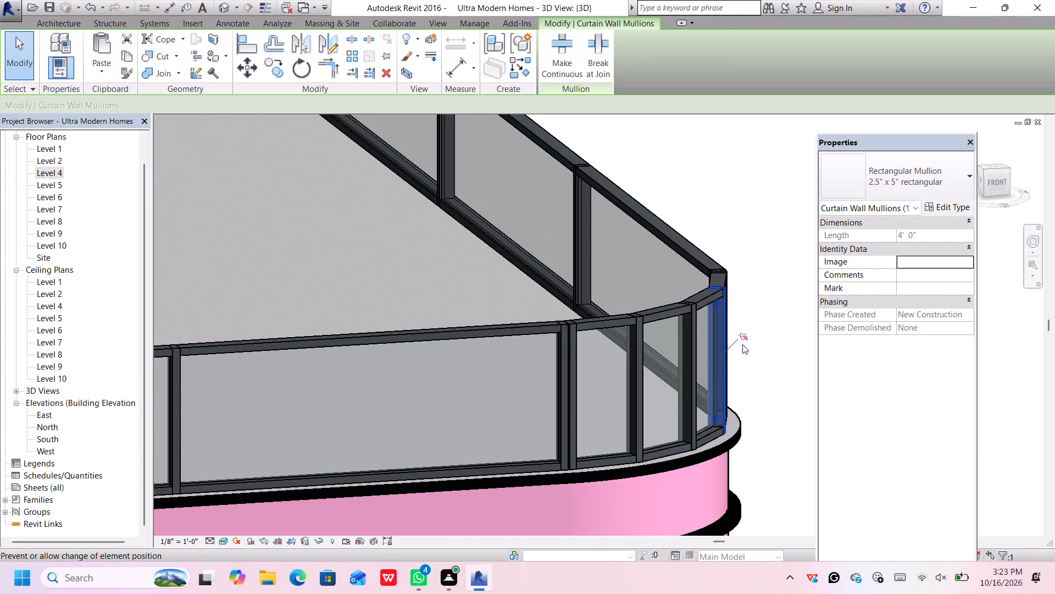
key(Delete)
click(728, 328)
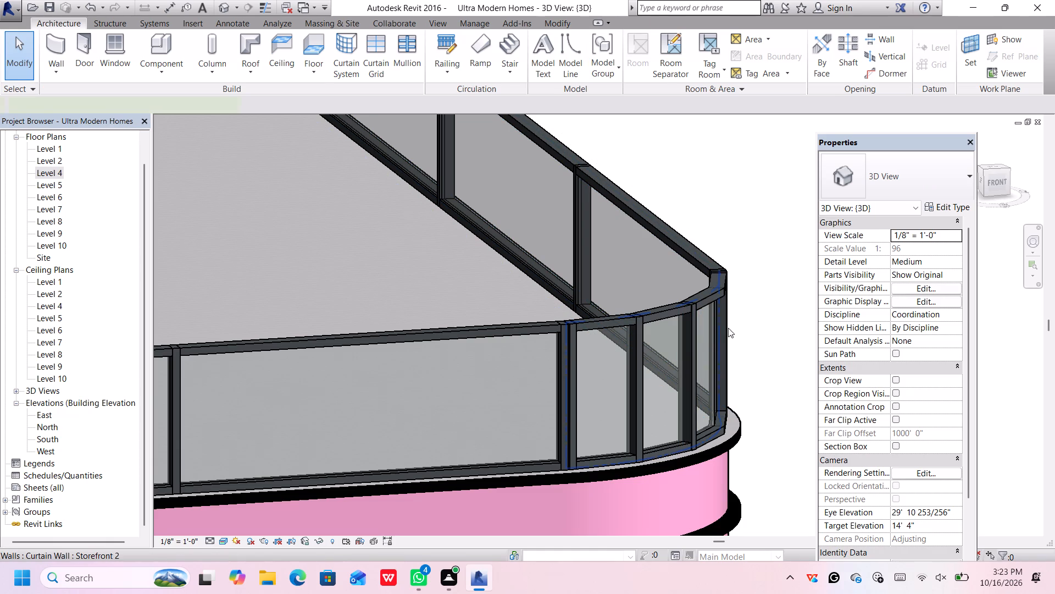
click(754, 309)
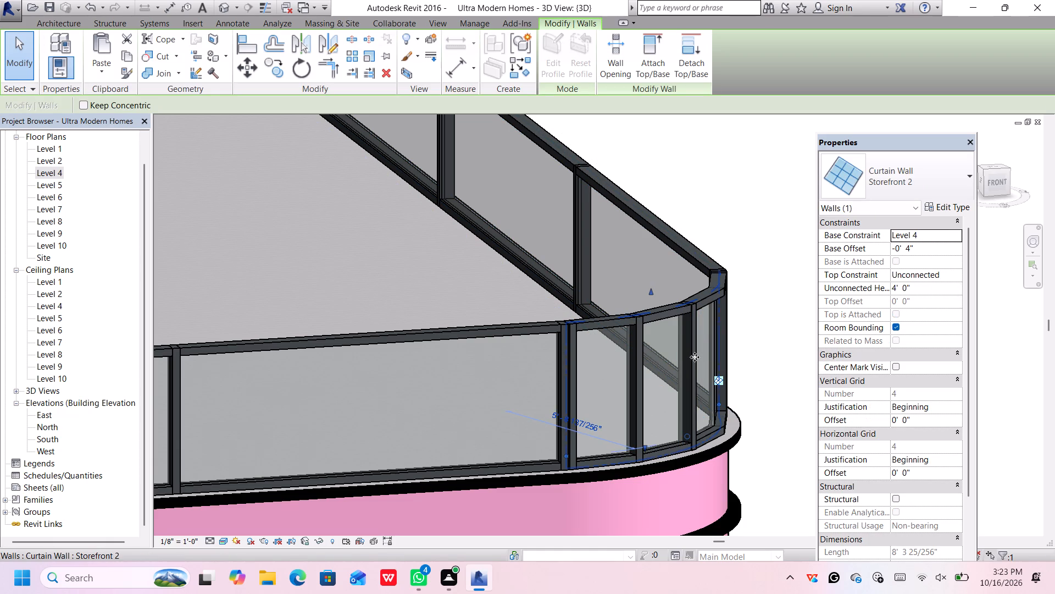
click(750, 260)
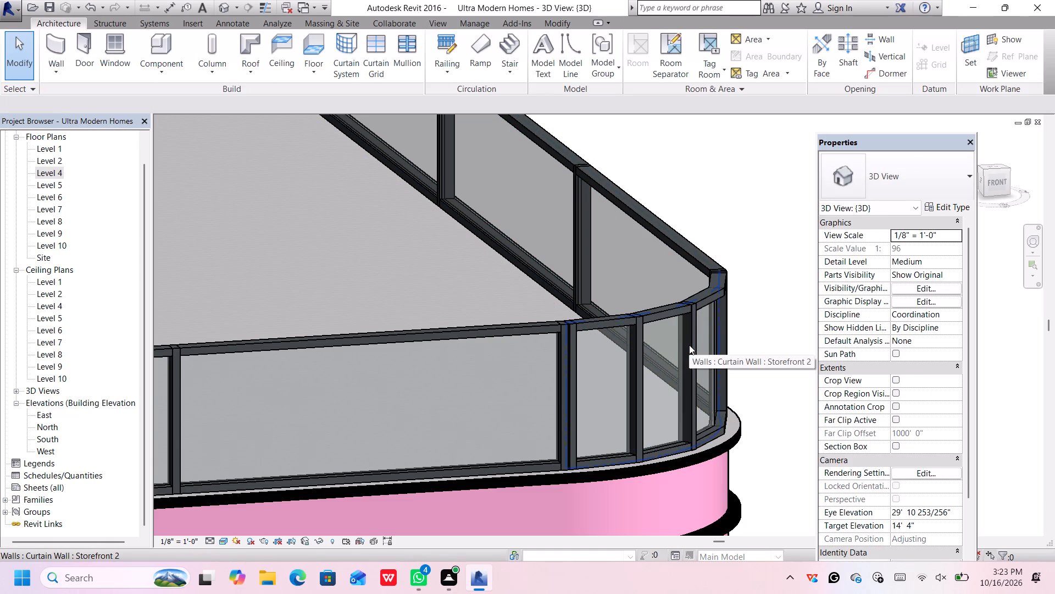
scroll(691, 342, up, 5)
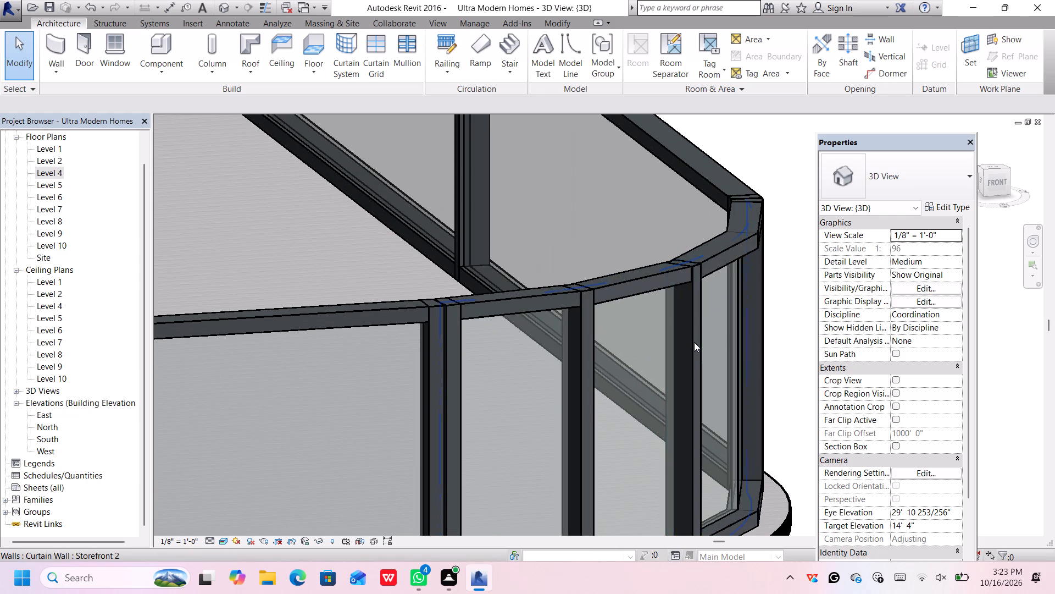
click(692, 344)
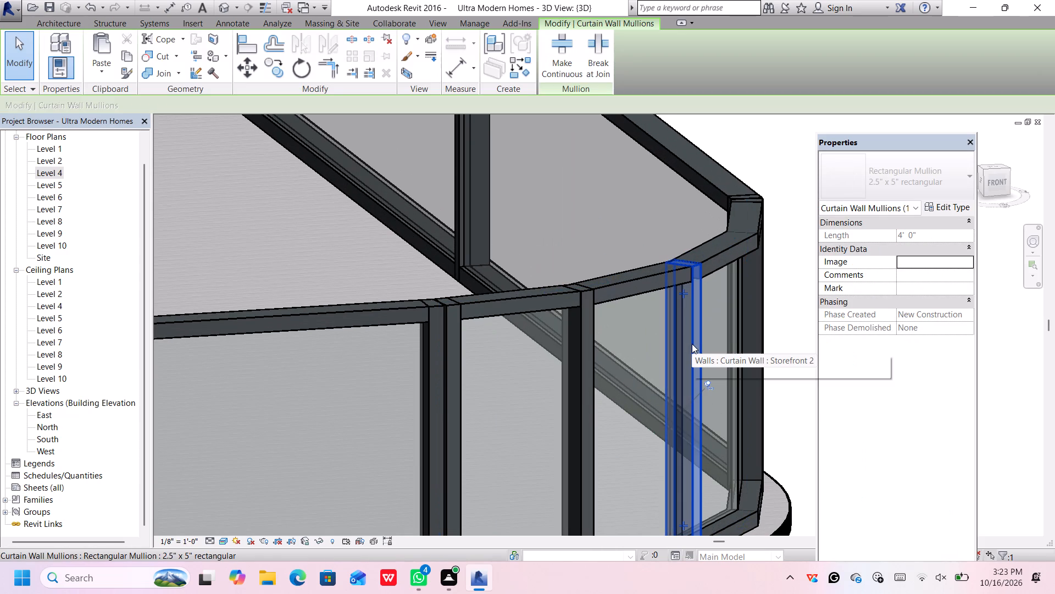
click(710, 383)
key(Delete)
scroll(638, 393, down, 5)
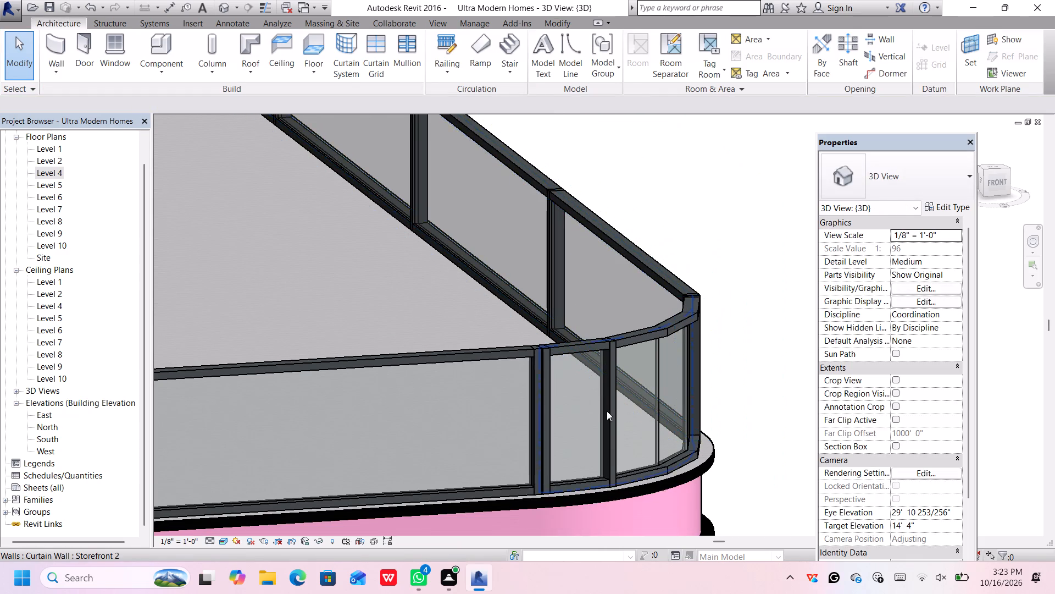
scroll(603, 414, up, 2)
click(611, 403)
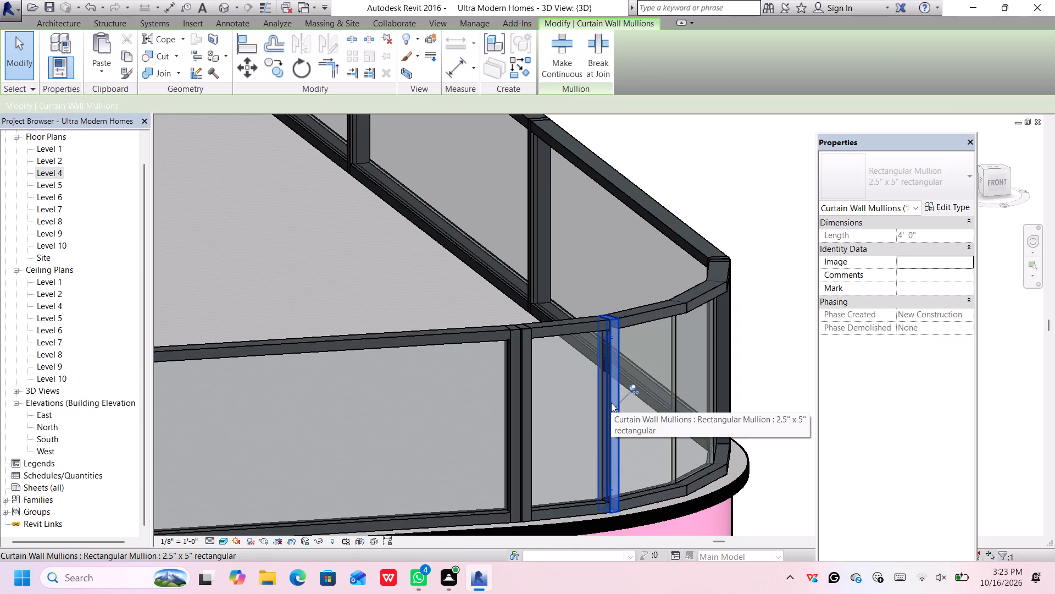
click(632, 387)
key(Delete)
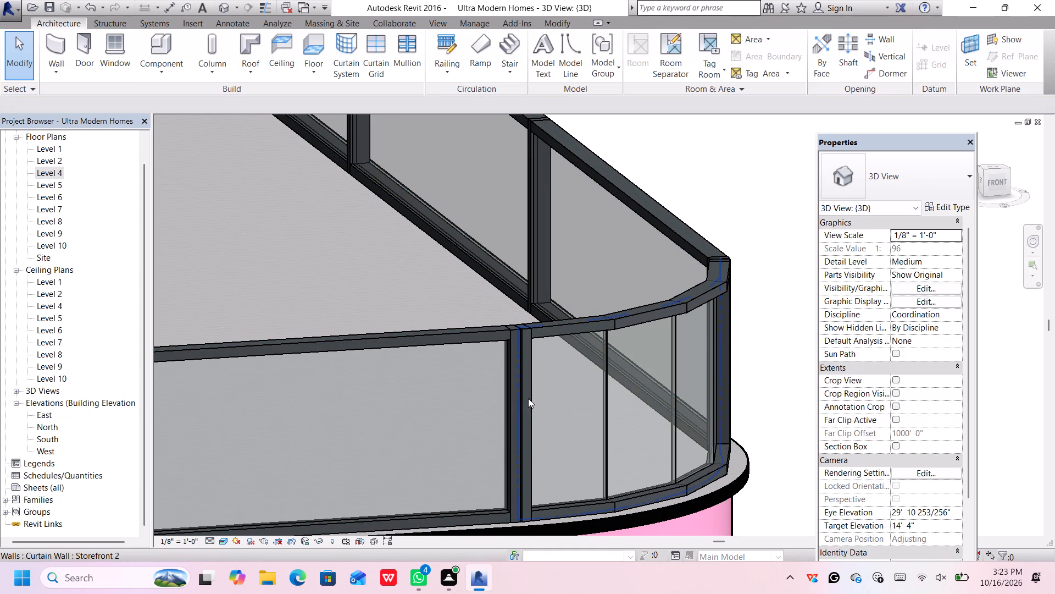
Unpin and delete the doubled end mullions where the outer rounded corner railing meets the front railing and the side railing.
scroll(528, 398, down, 2)
scroll(528, 399, up, 1)
middle_drag(528, 399, 526, 351)
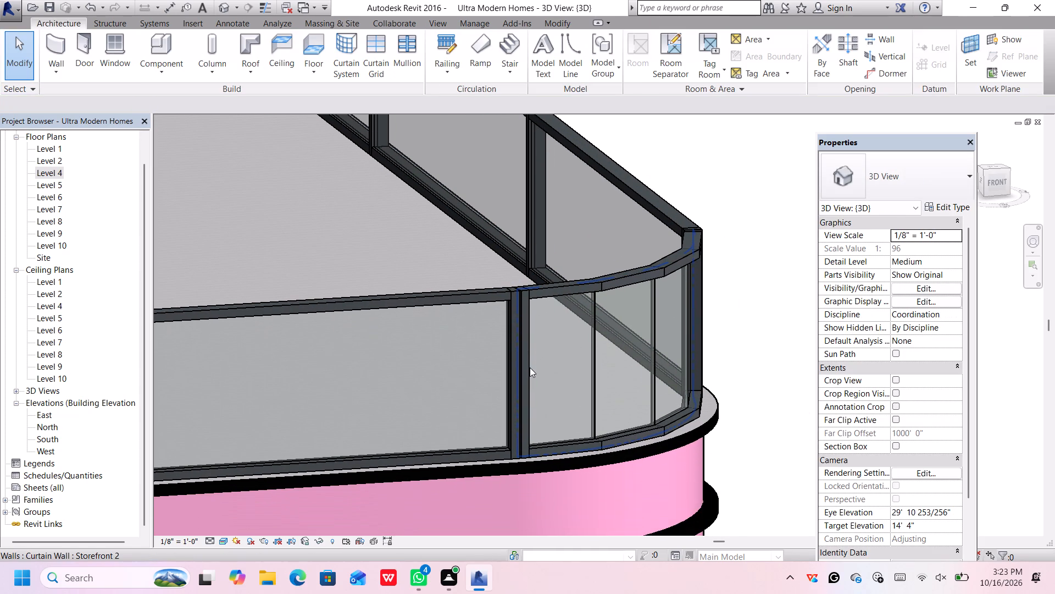
scroll(527, 371, up, 2)
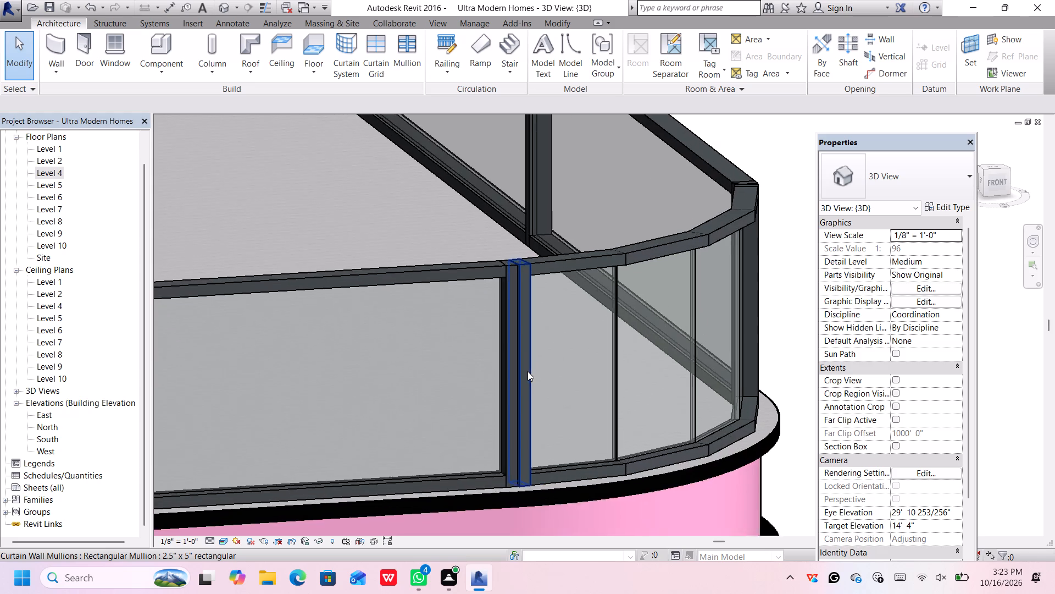
scroll(527, 371, up, 1)
click(527, 371)
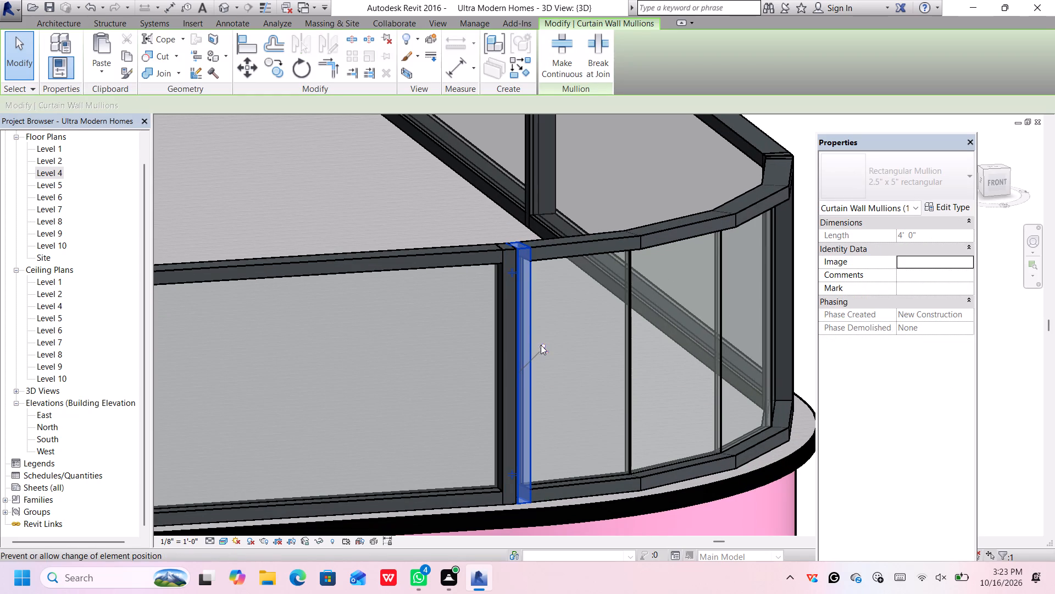
click(541, 345)
key(Delete)
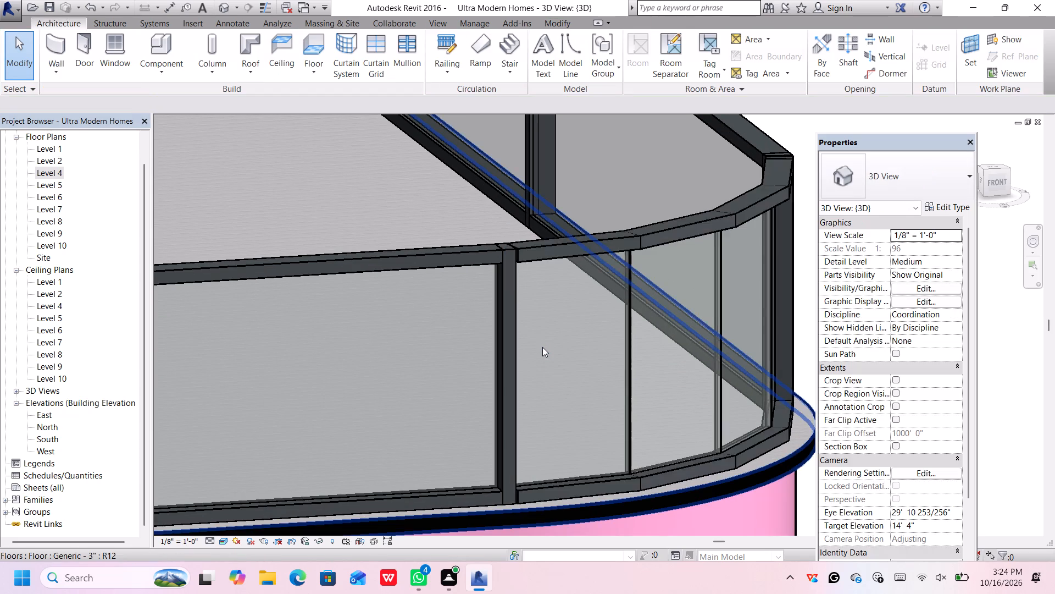
scroll(545, 346, down, 5)
scroll(687, 288, up, 6)
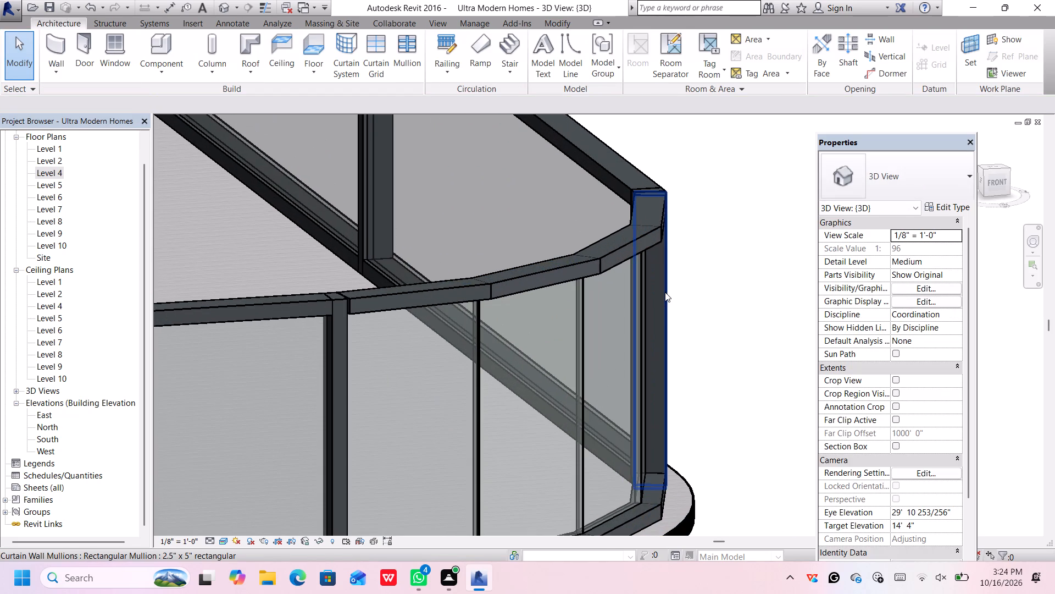
click(665, 290)
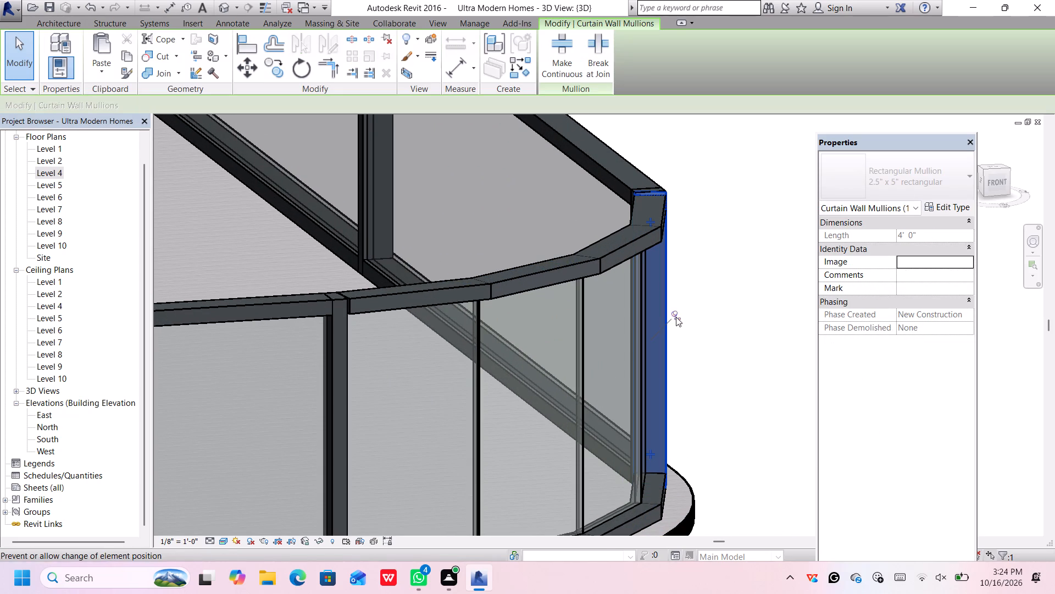
click(676, 315)
key(Delete)
Open the Level 5 floor plan.
scroll(676, 317, down, 6)
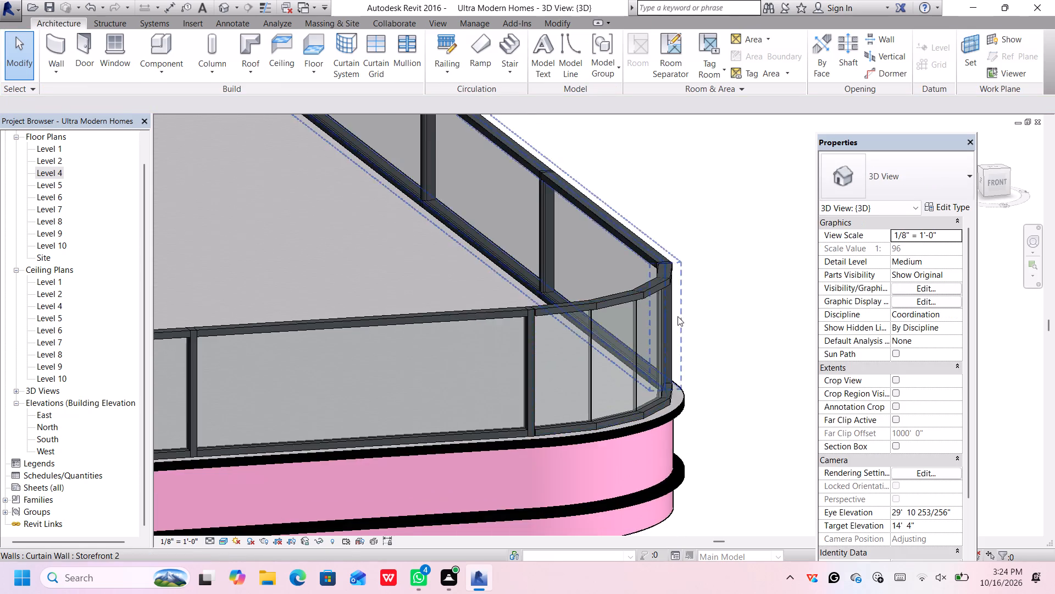
scroll(679, 313, down, 11)
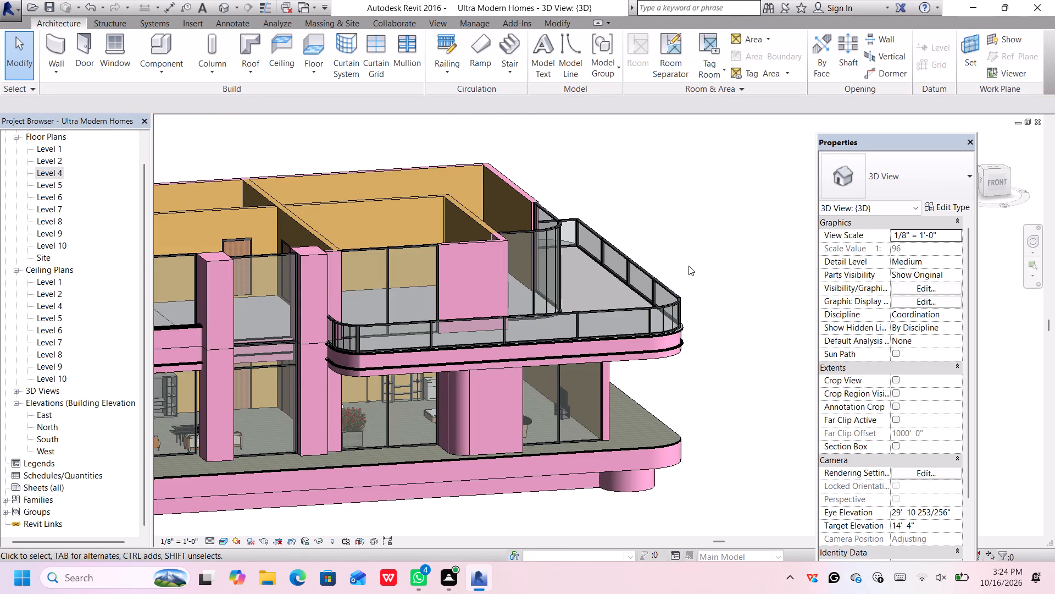
scroll(687, 266, down, 1)
scroll(371, 360, up, 3)
scroll(437, 284, down, 4)
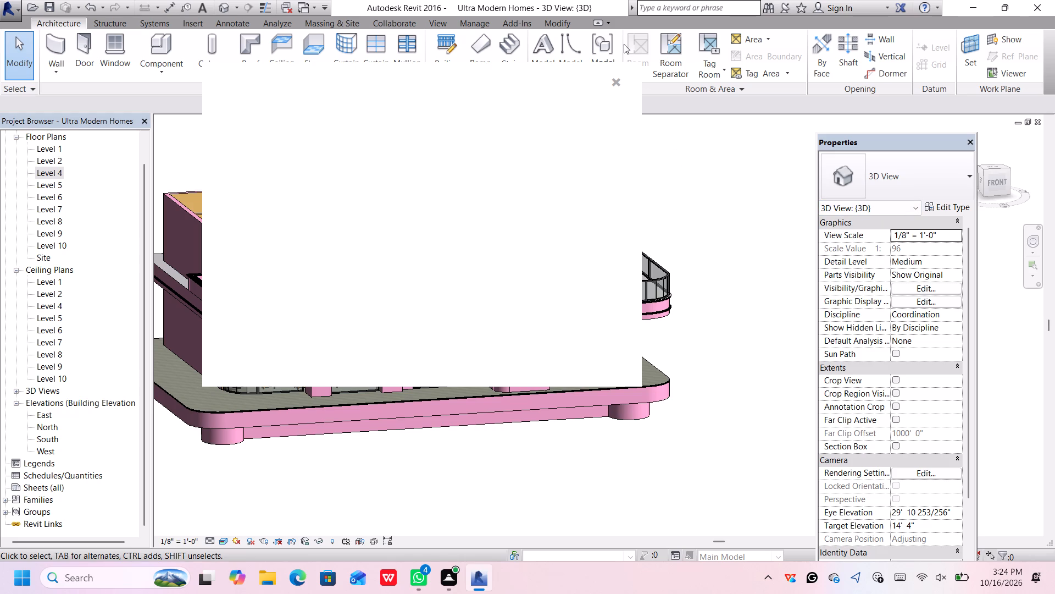
click(618, 79)
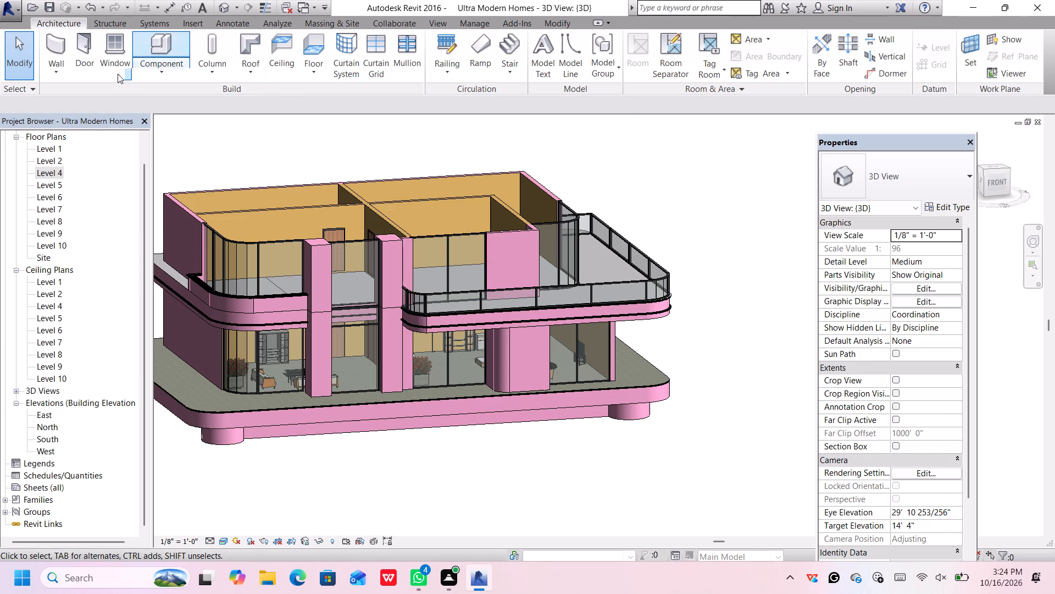
click(57, 183)
click(56, 183)
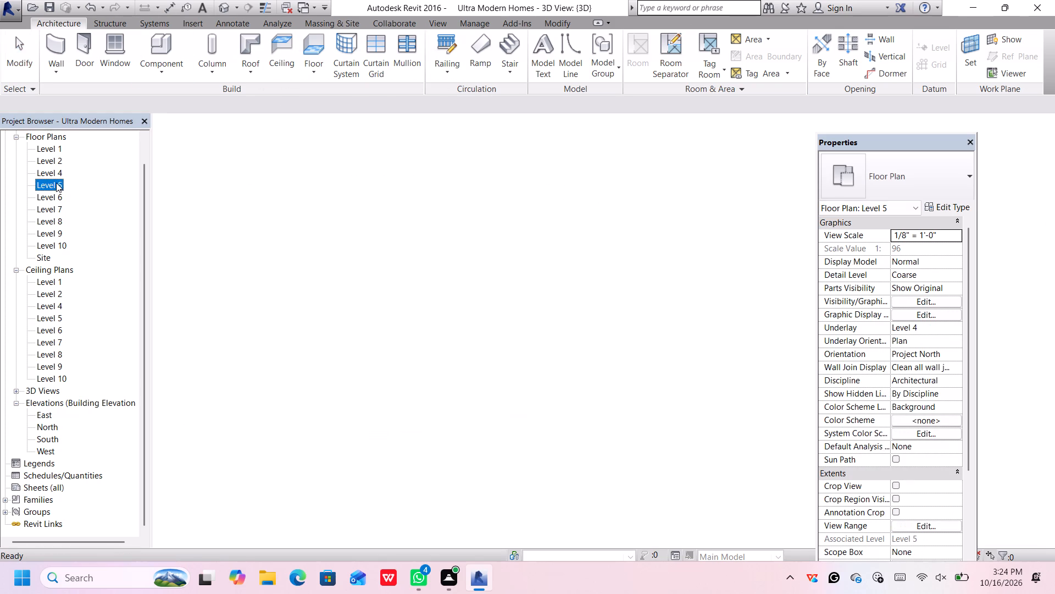
scroll(669, 254, down, 3)
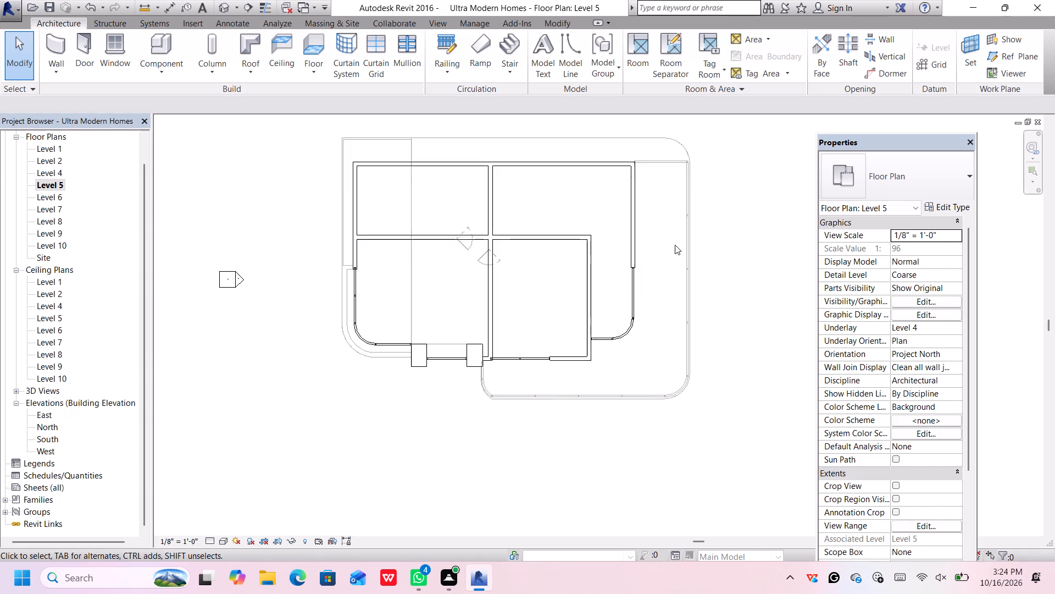
scroll(706, 215, up, 1)
middle_drag(706, 217, 671, 224)
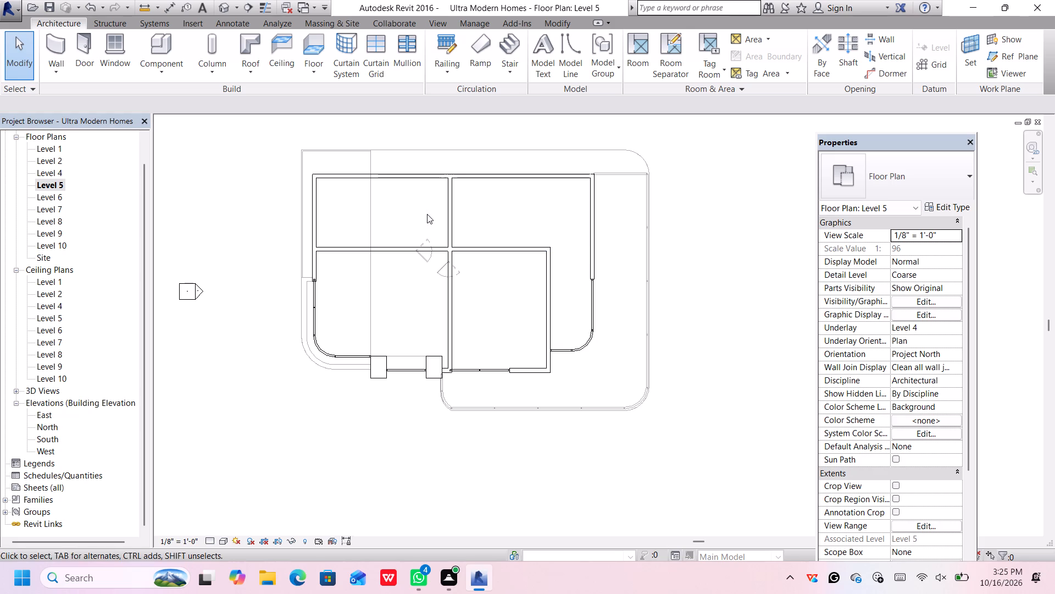
middle_drag(599, 127, 532, 168)
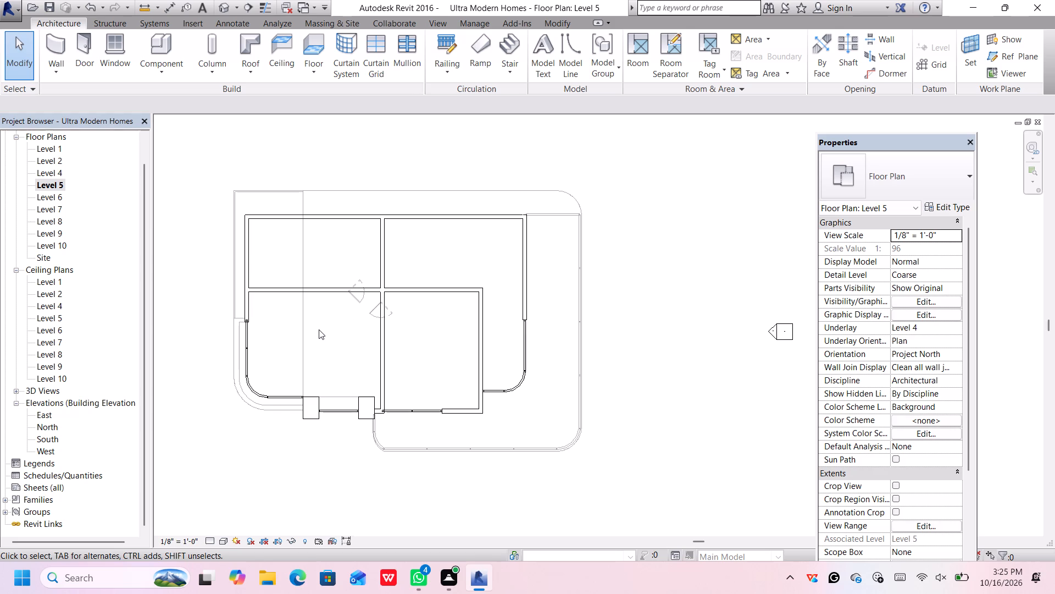
middle_drag(472, 168, 464, 194)
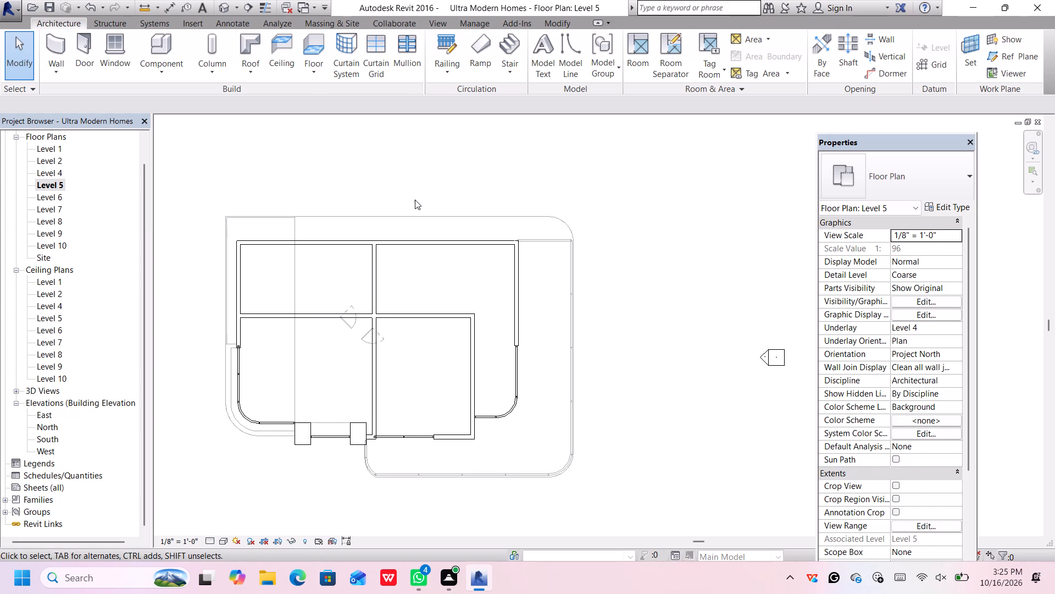
Start a Generic - 3" floor on Level 5 with straight boundary lines, saving the project when reminded.
click(316, 52)
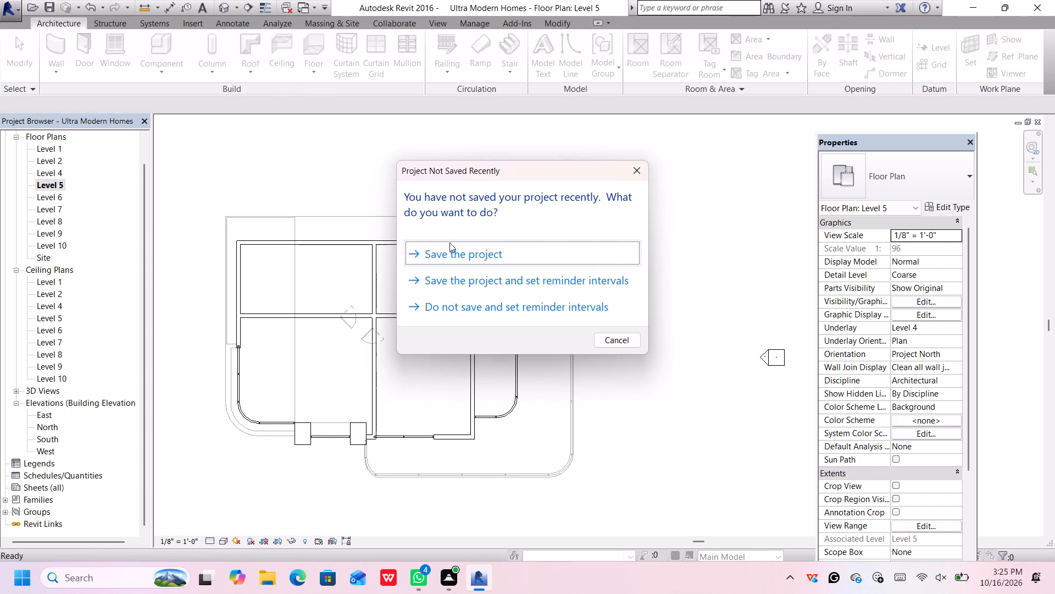
click(453, 250)
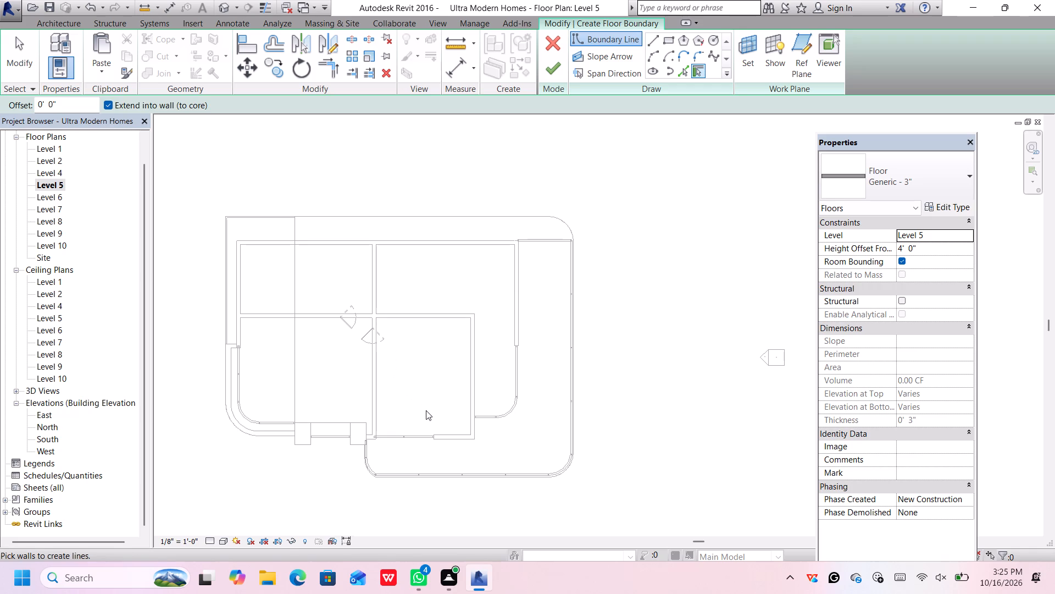
middle_drag(425, 415, 458, 412)
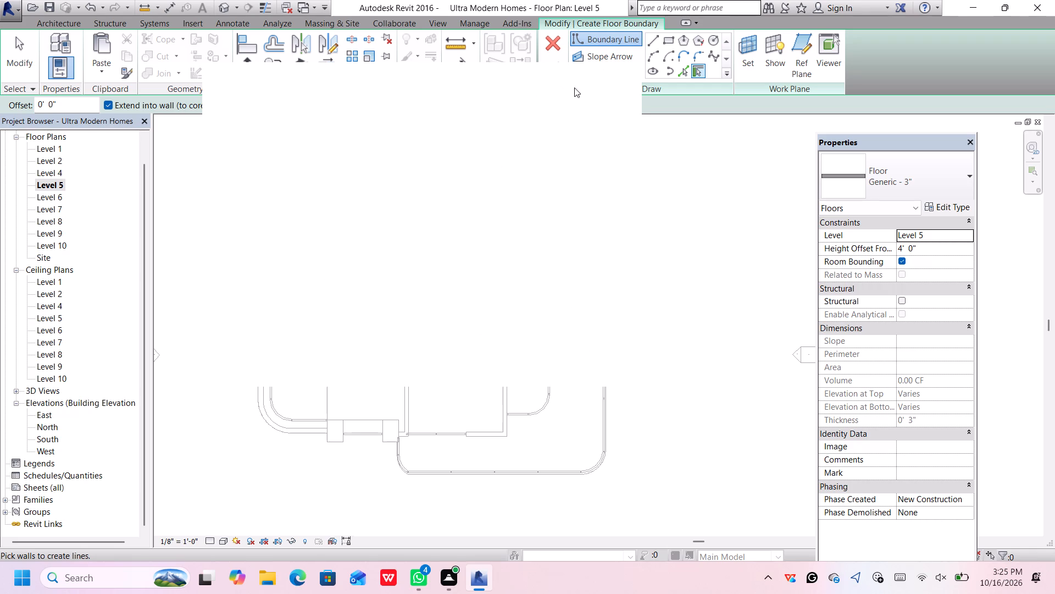
click(613, 81)
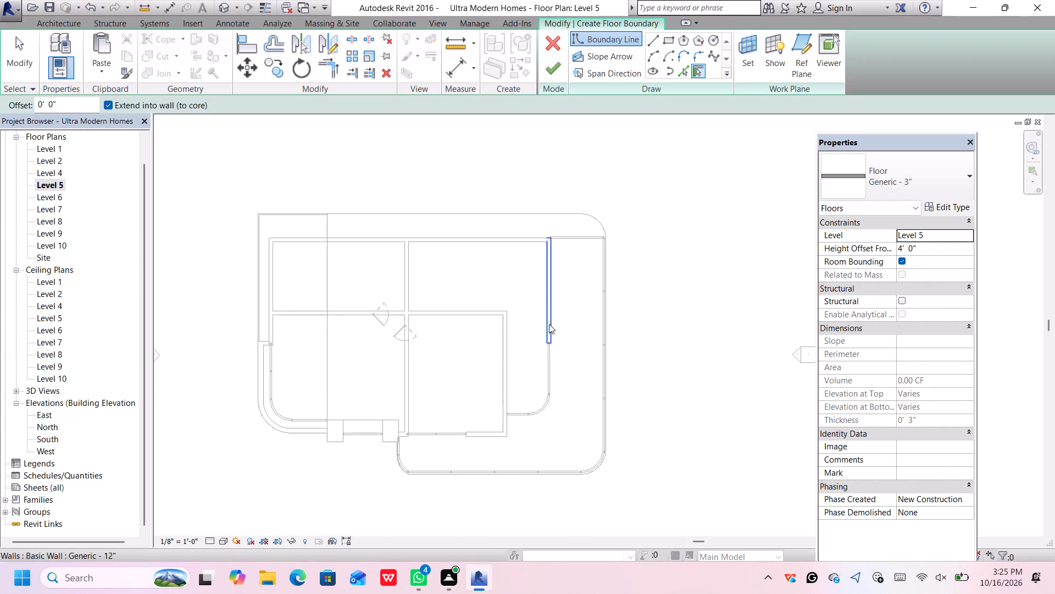
middle_drag(624, 247, 621, 265)
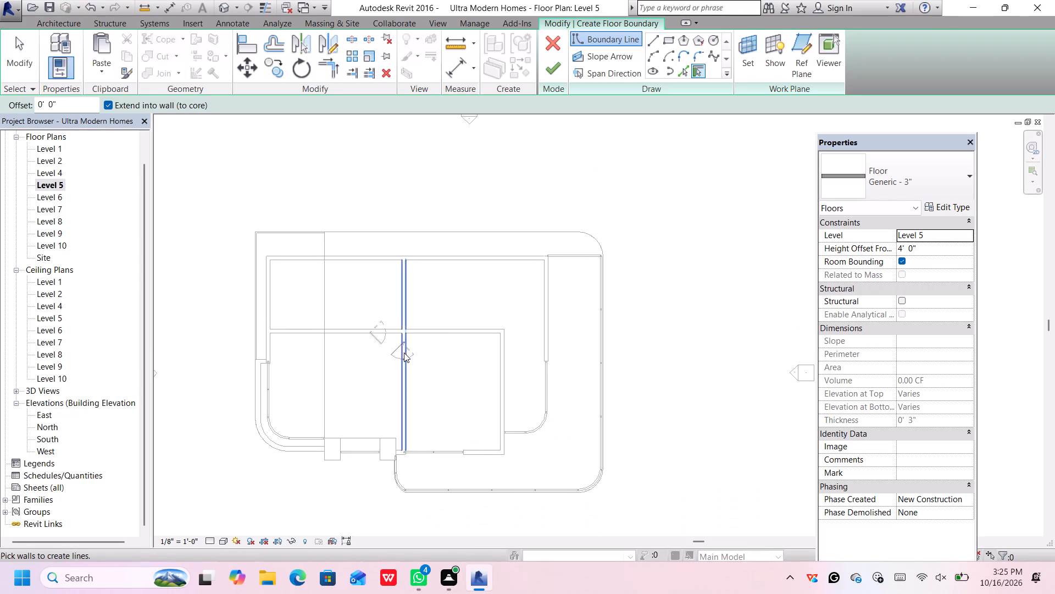
scroll(402, 305, up, 3)
scroll(407, 294, down, 3)
scroll(408, 294, up, 1)
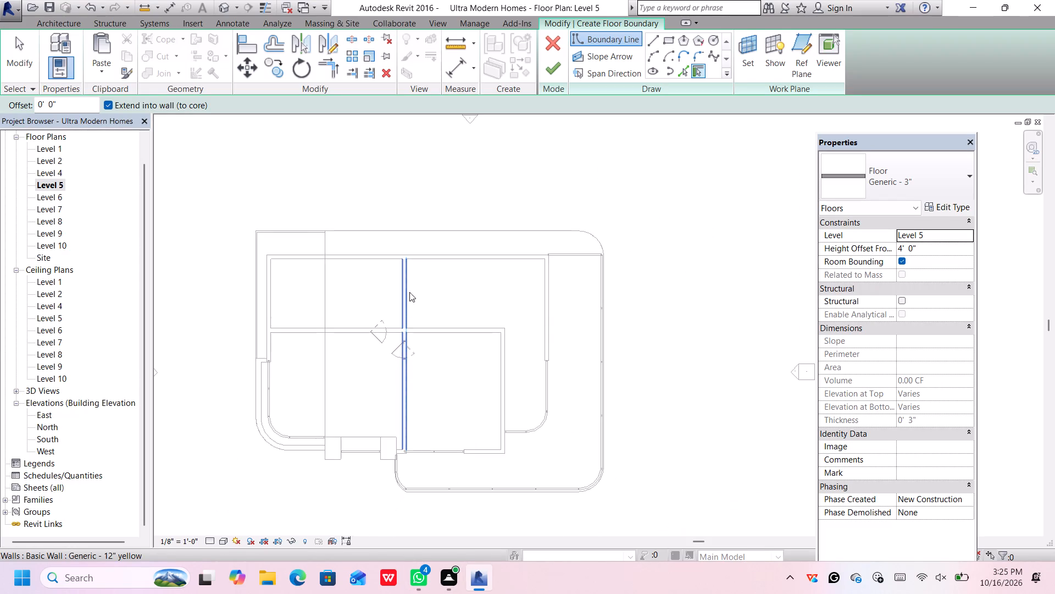
click(652, 36)
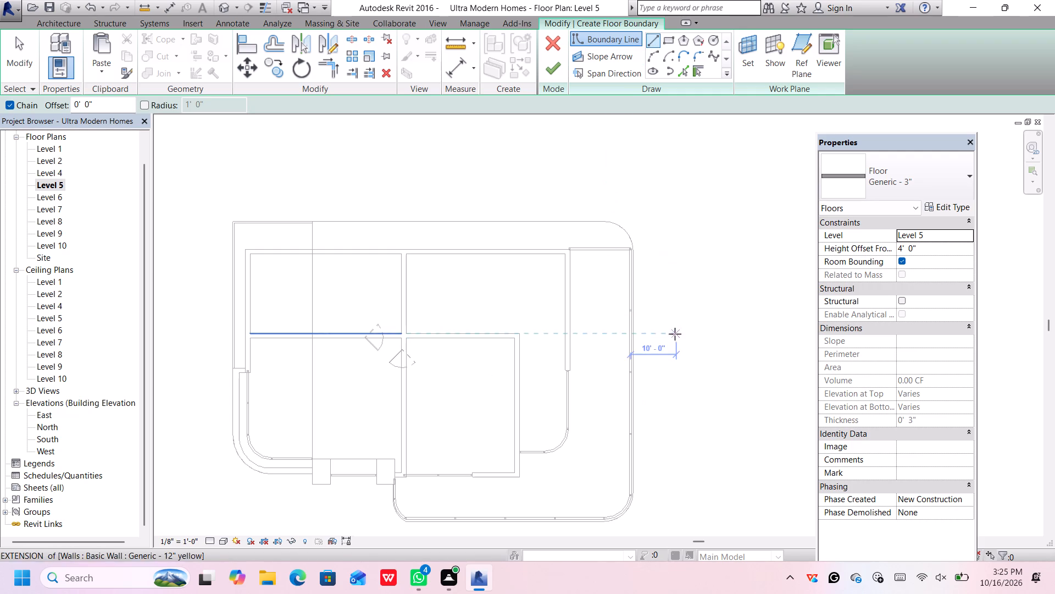
middle_drag(674, 331, 652, 296)
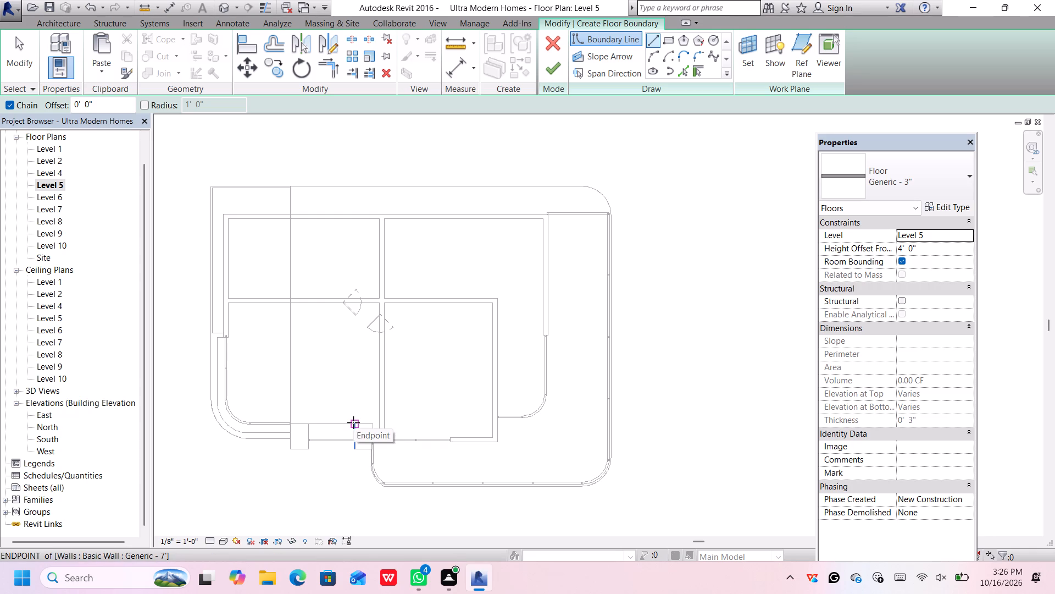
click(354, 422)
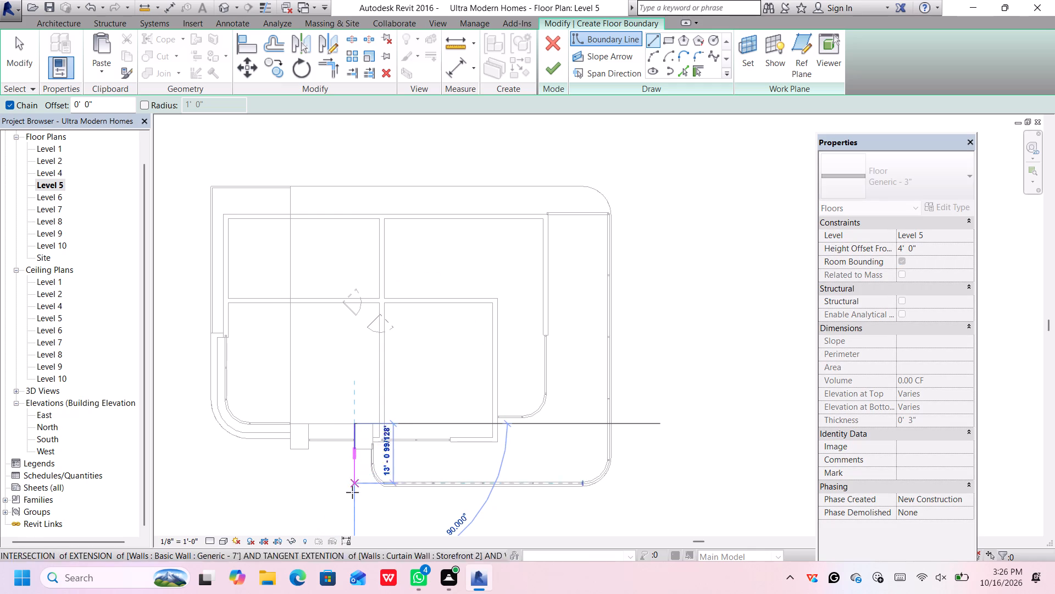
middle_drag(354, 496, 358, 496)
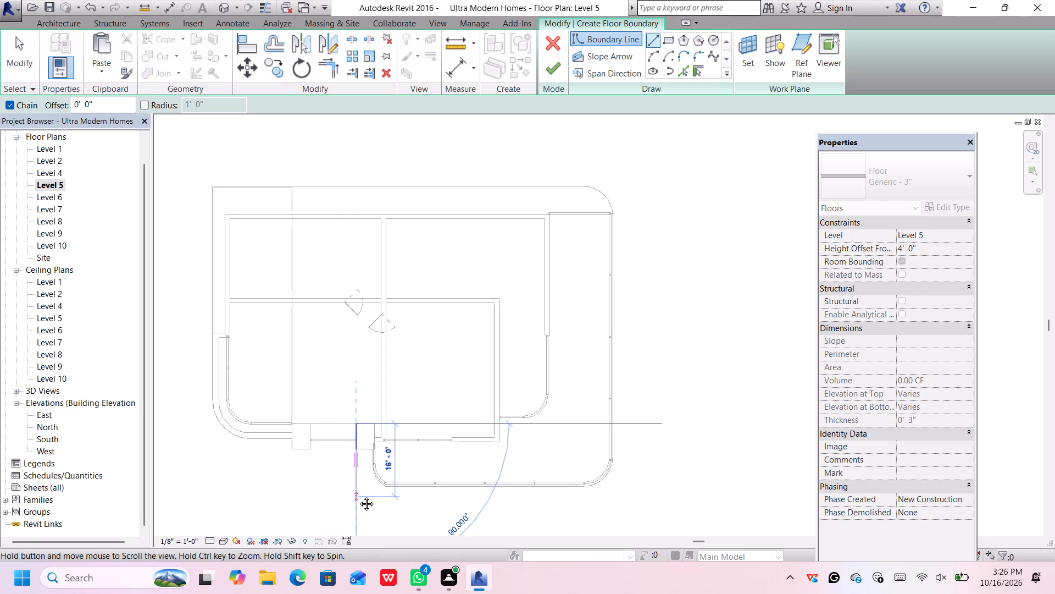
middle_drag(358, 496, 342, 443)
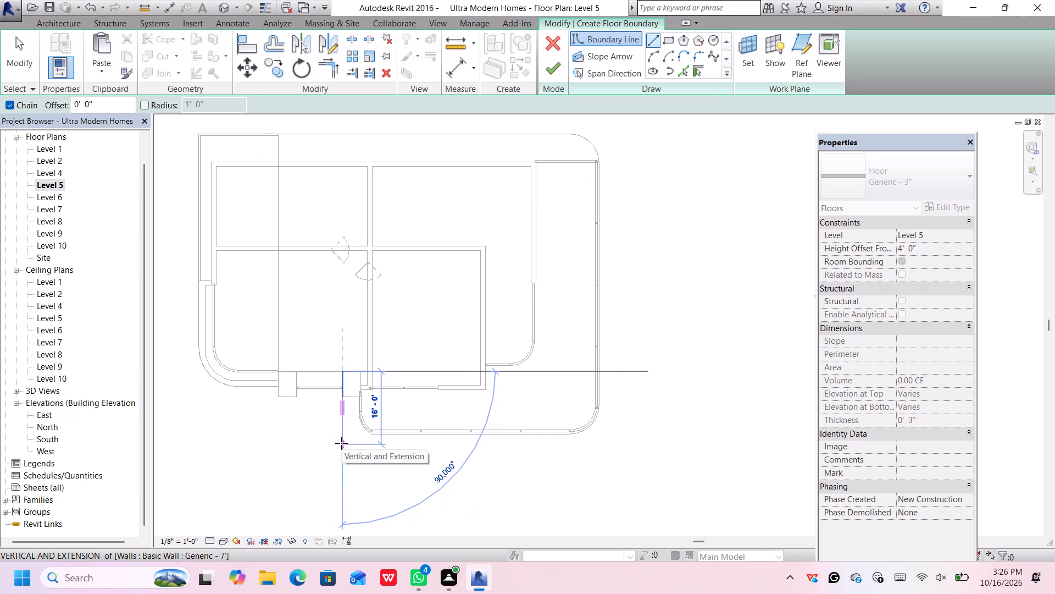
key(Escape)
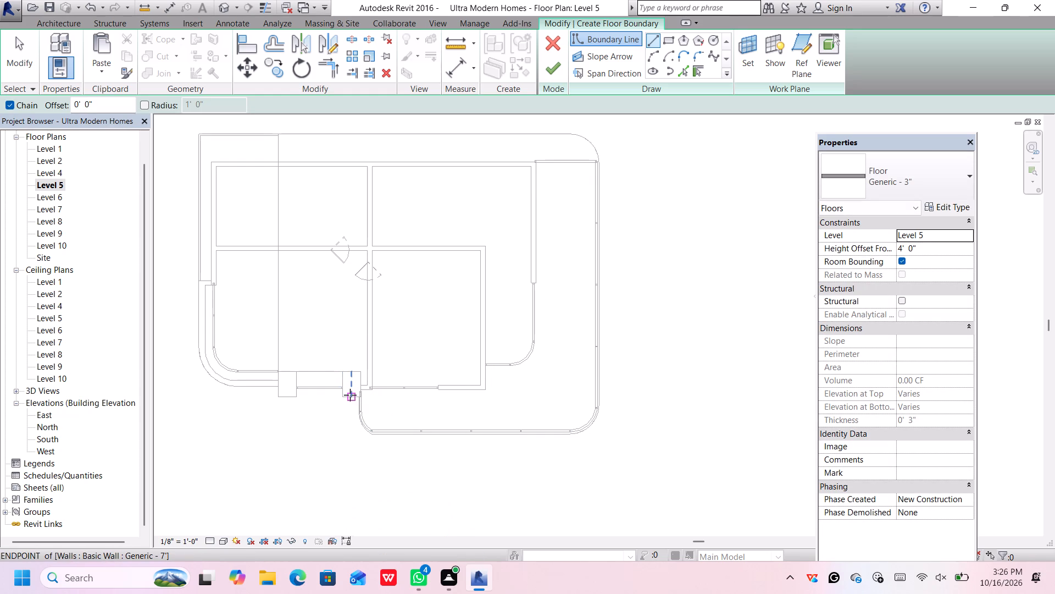
Draw the floor boundary 13' outward from the front face of the column beside the terrace, continuing about 49' parallel to the front railing.
scroll(347, 395, up, 1)
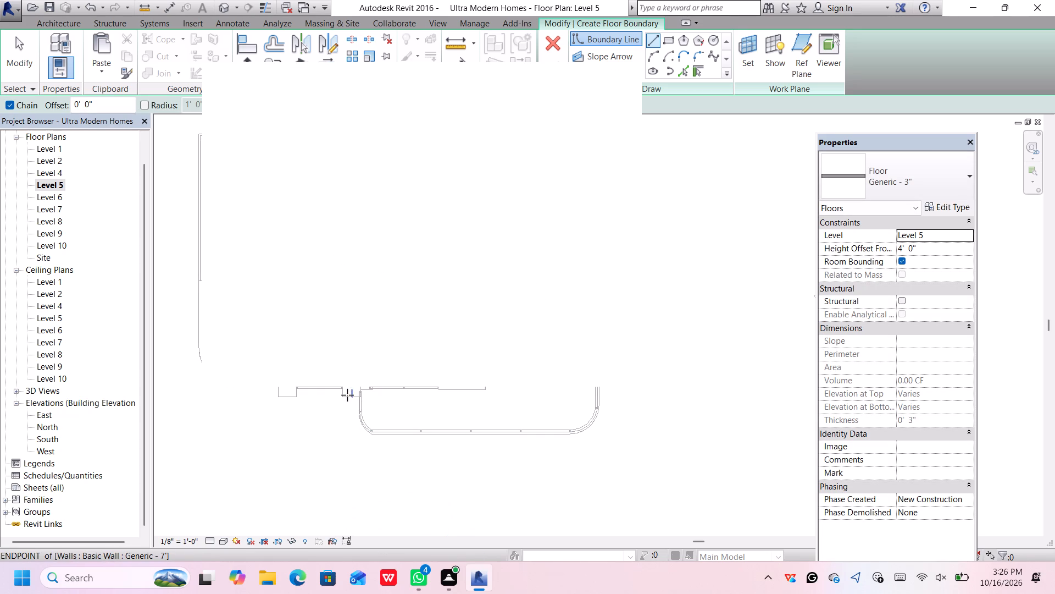
scroll(347, 395, up, 1)
click(615, 76)
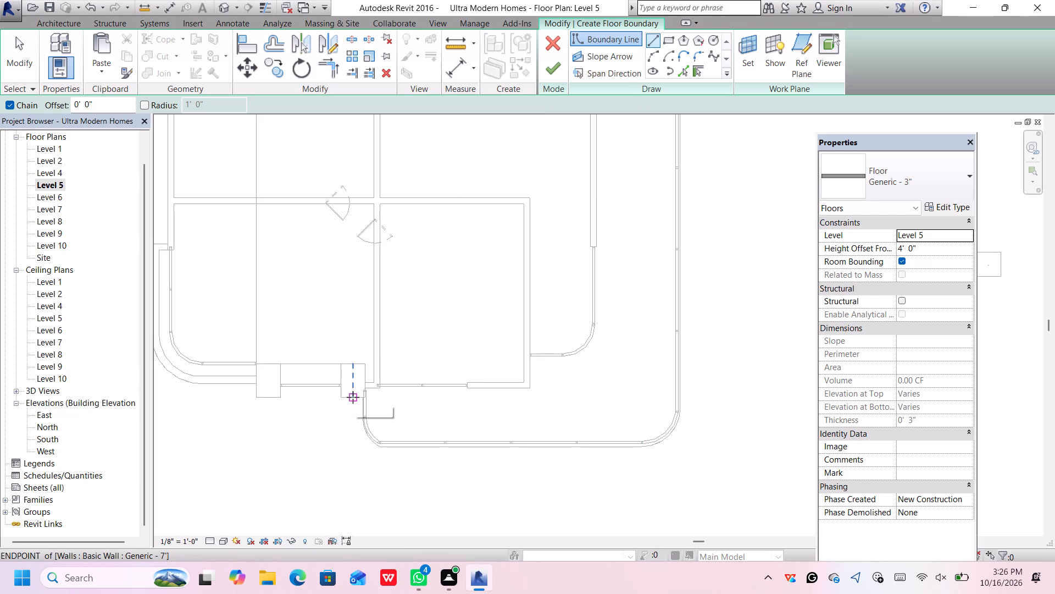
scroll(352, 397, up, 1)
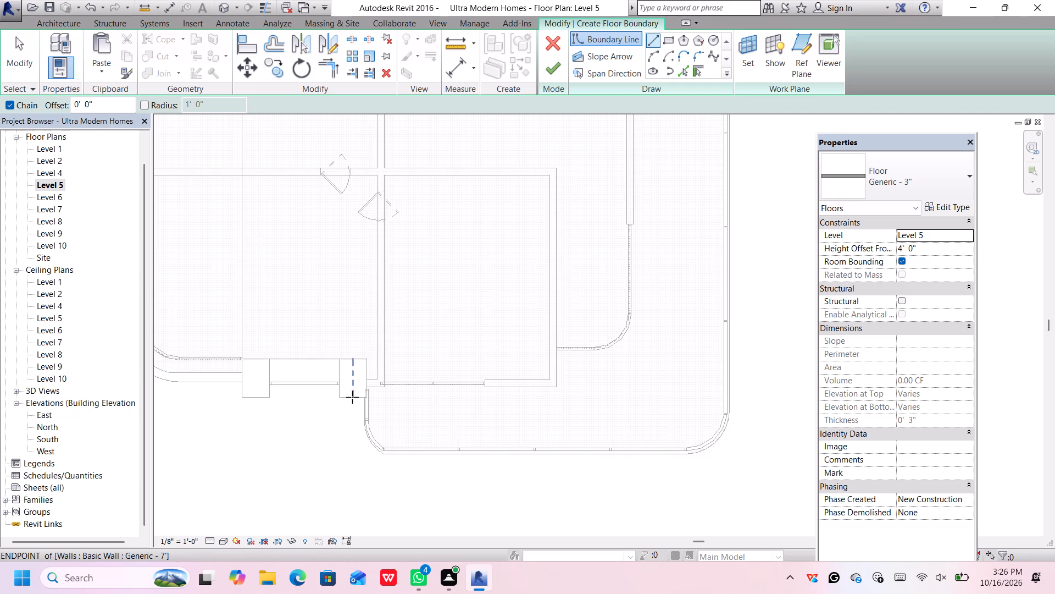
scroll(352, 397, up, 3)
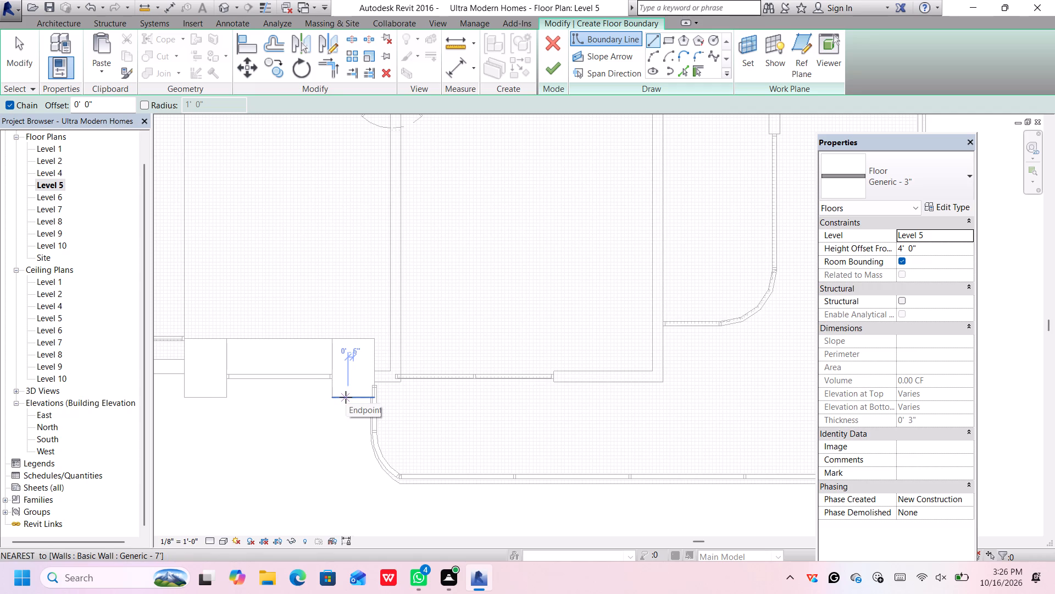
click(345, 397)
scroll(339, 425, down, 6)
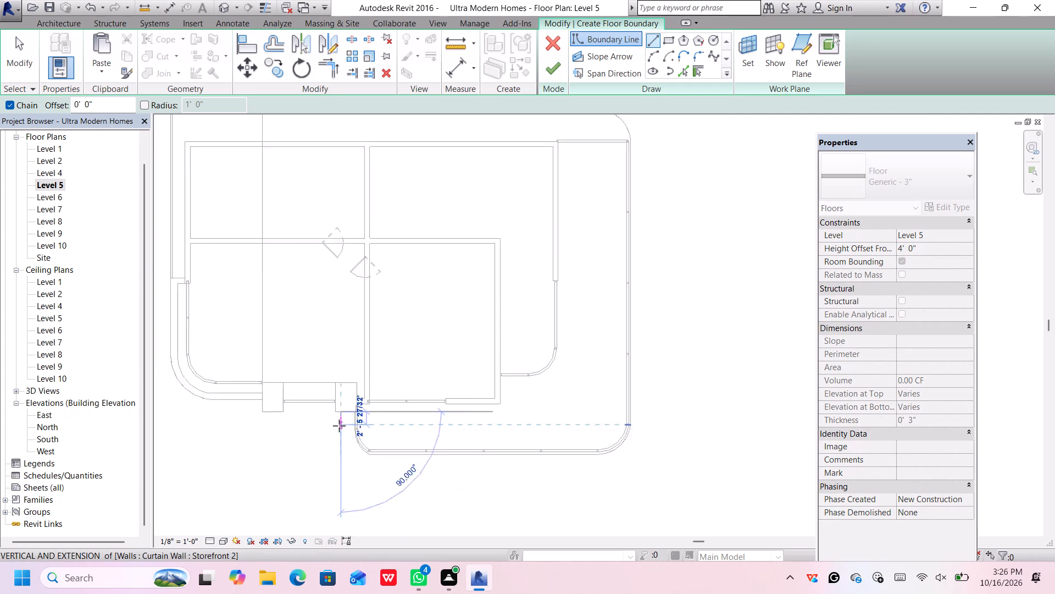
scroll(339, 426, down, 1)
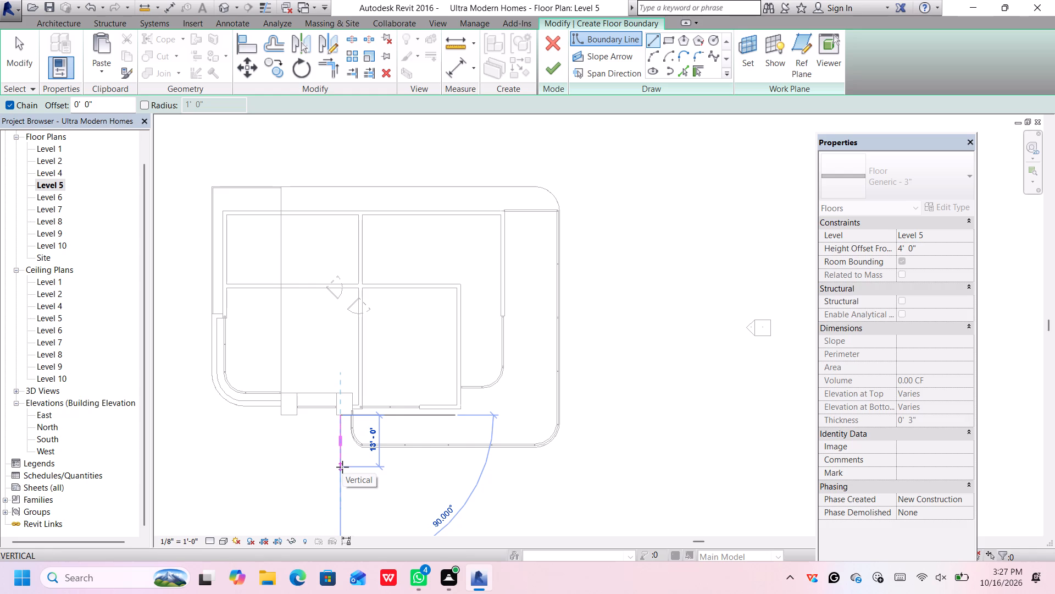
scroll(342, 467, up, 1)
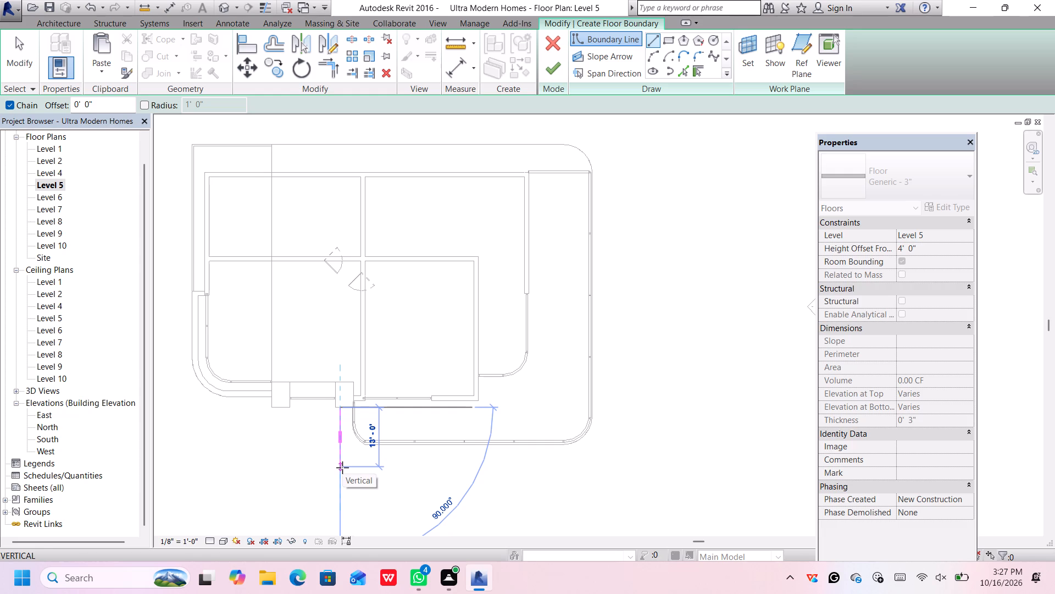
click(342, 468)
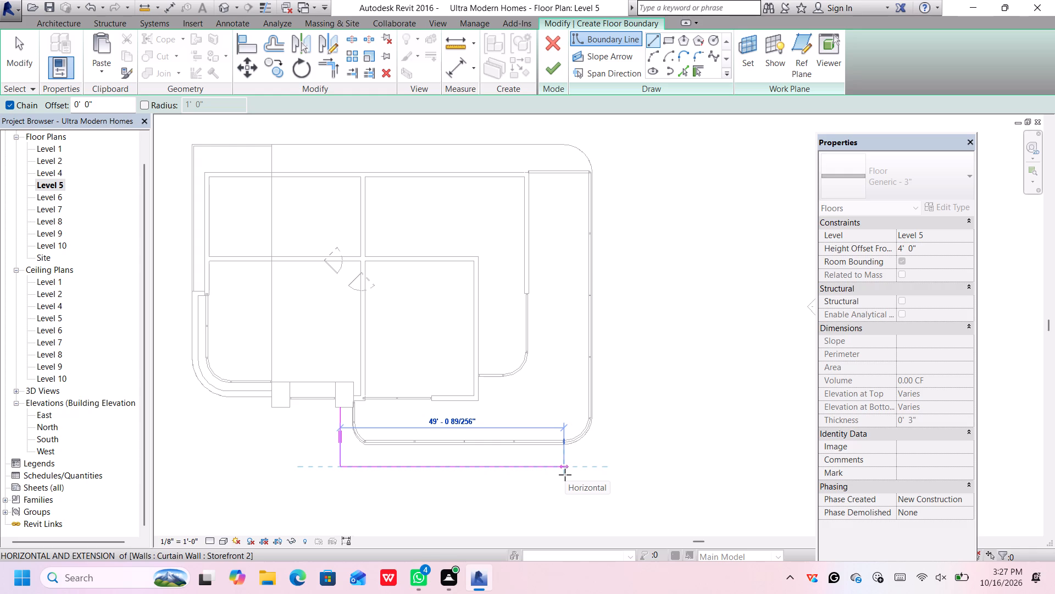
click(565, 469)
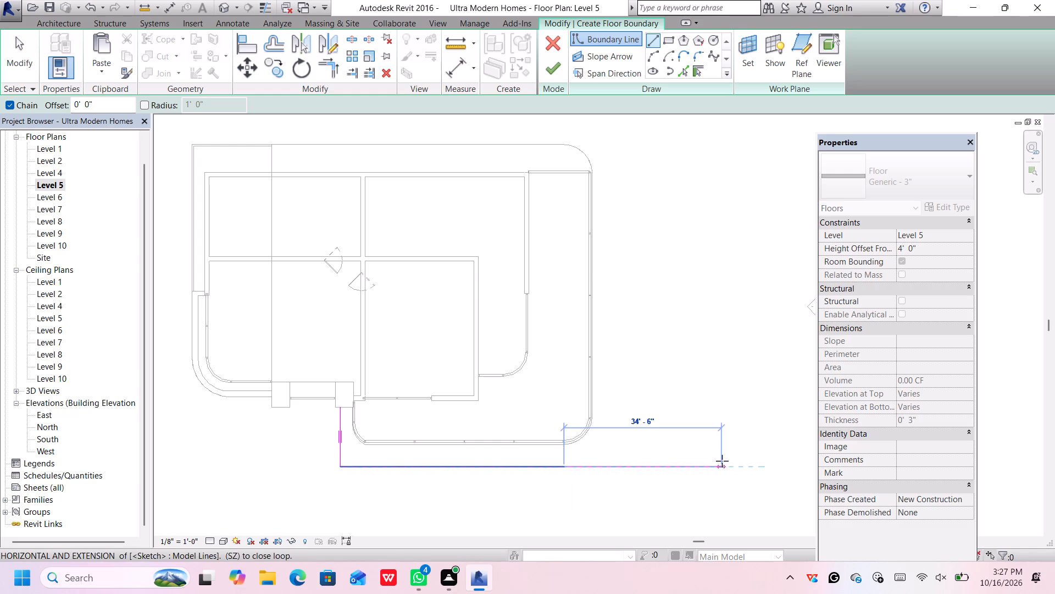
Round the boundary's outer front corner with a tangent arc of about 12'-8" radius, ending outside the terrace's side railing.
click(657, 52)
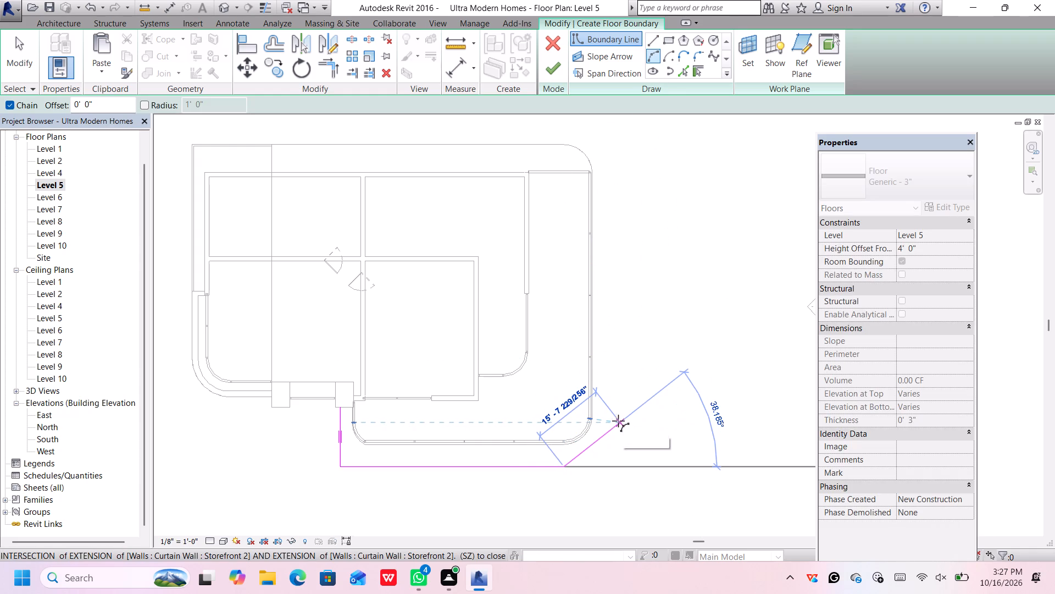
click(621, 422)
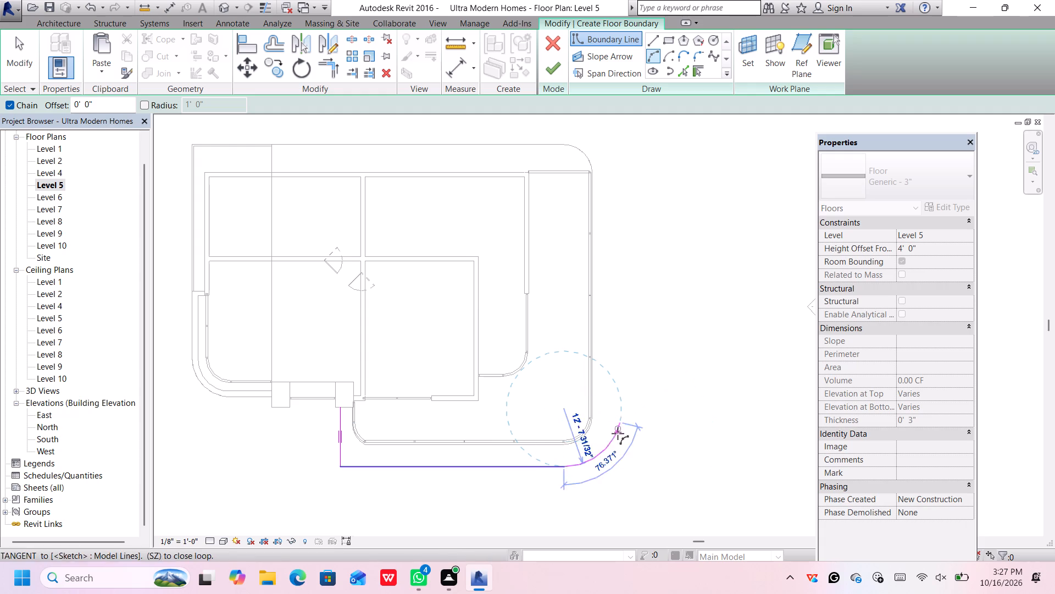
click(591, 461)
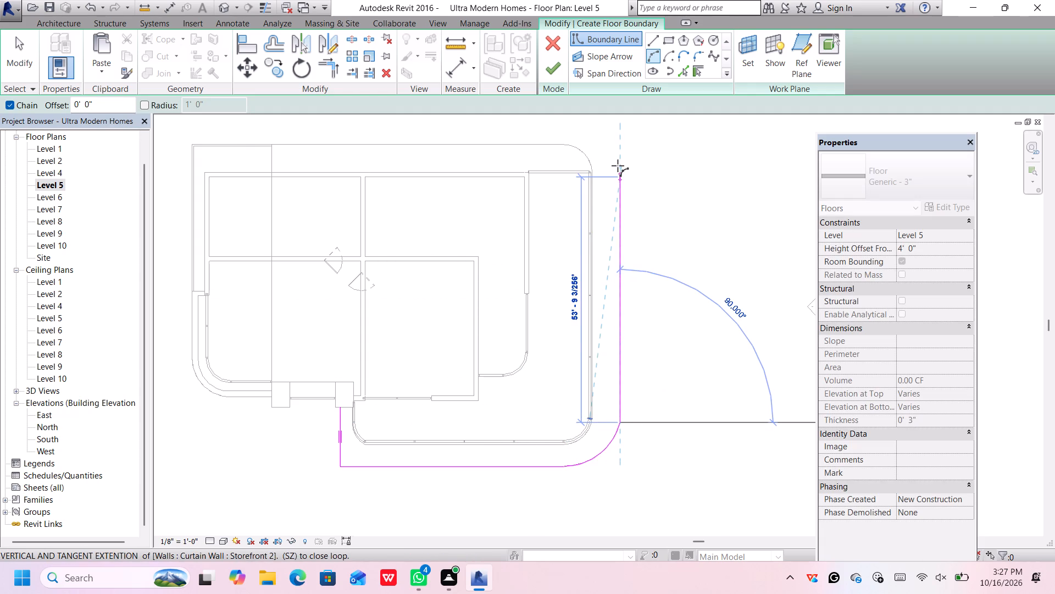
Continue the boundary about 55' straight back alongside the terrace's side railing, ending level with the terrace's rear wall.
middle_drag(623, 173, 630, 214)
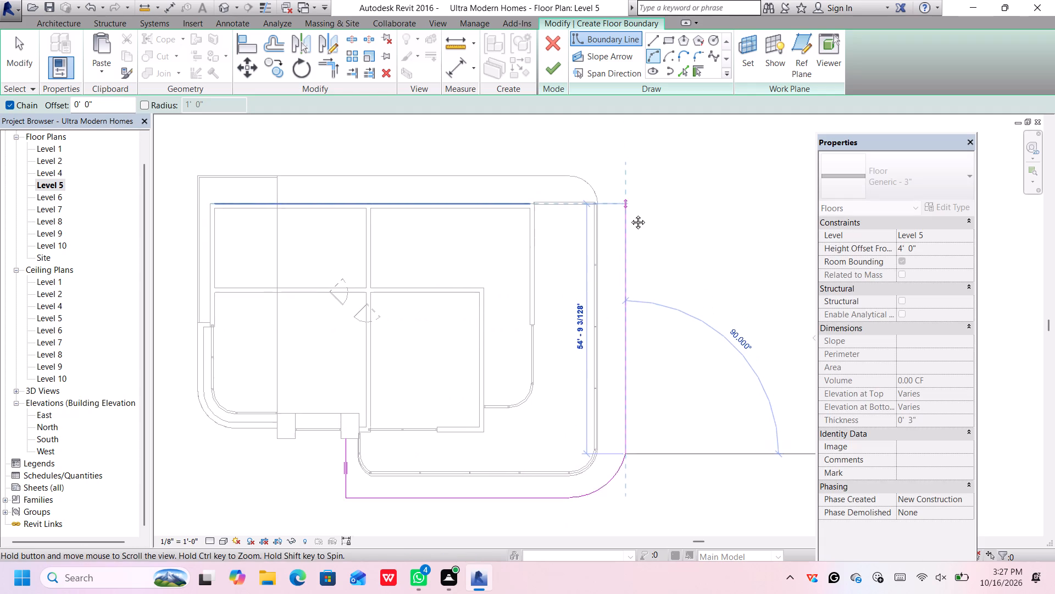
middle_drag(630, 214, 633, 259)
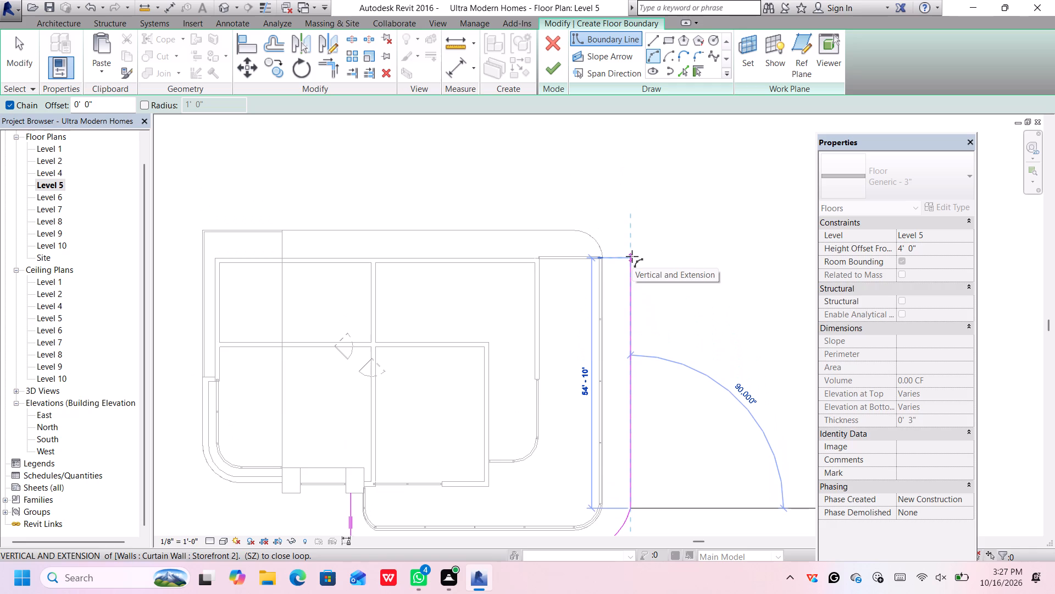
click(632, 256)
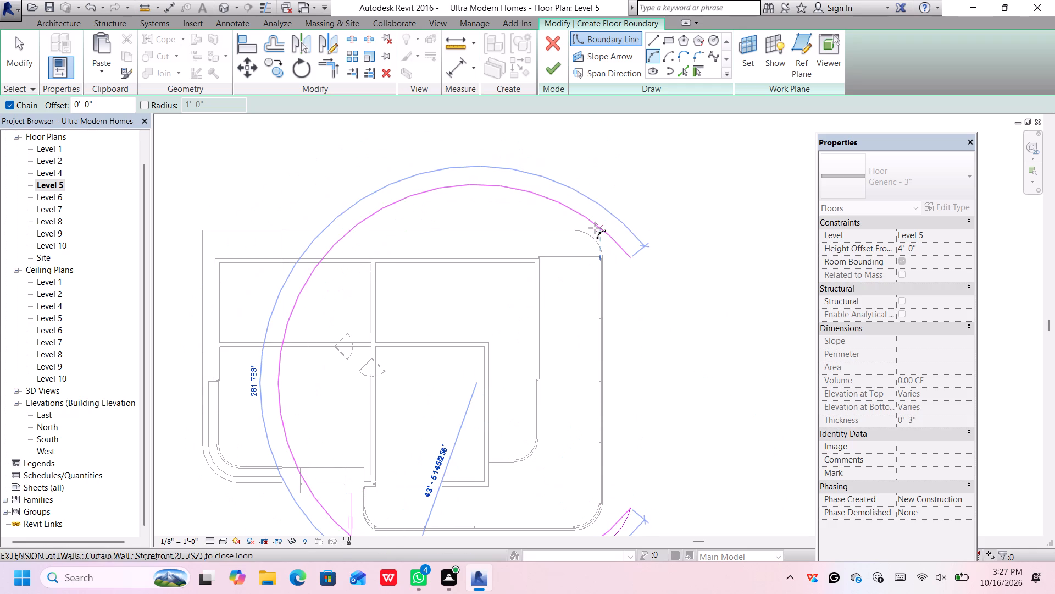
click(654, 41)
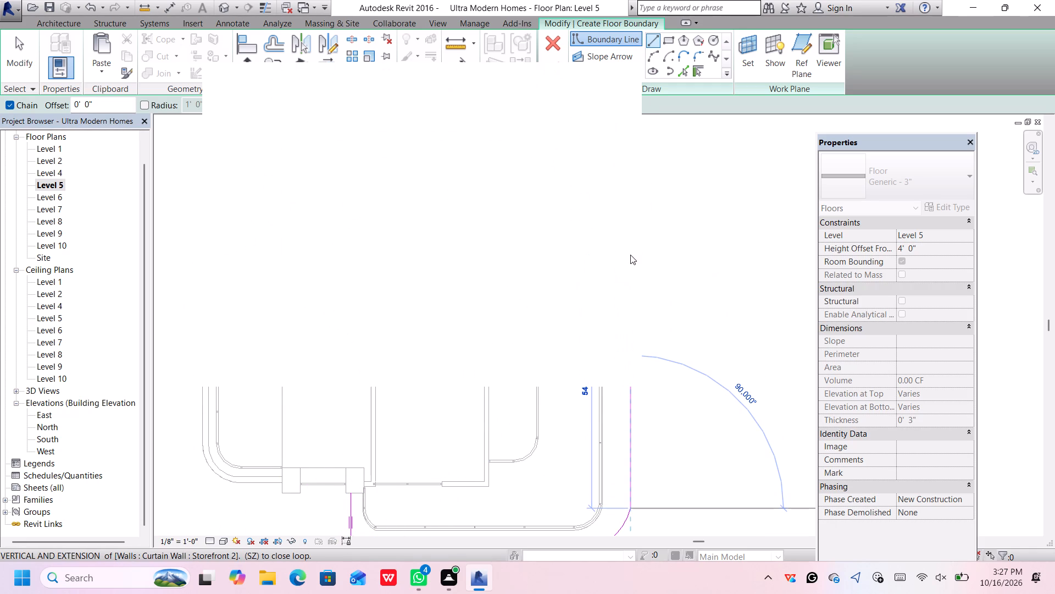
click(619, 79)
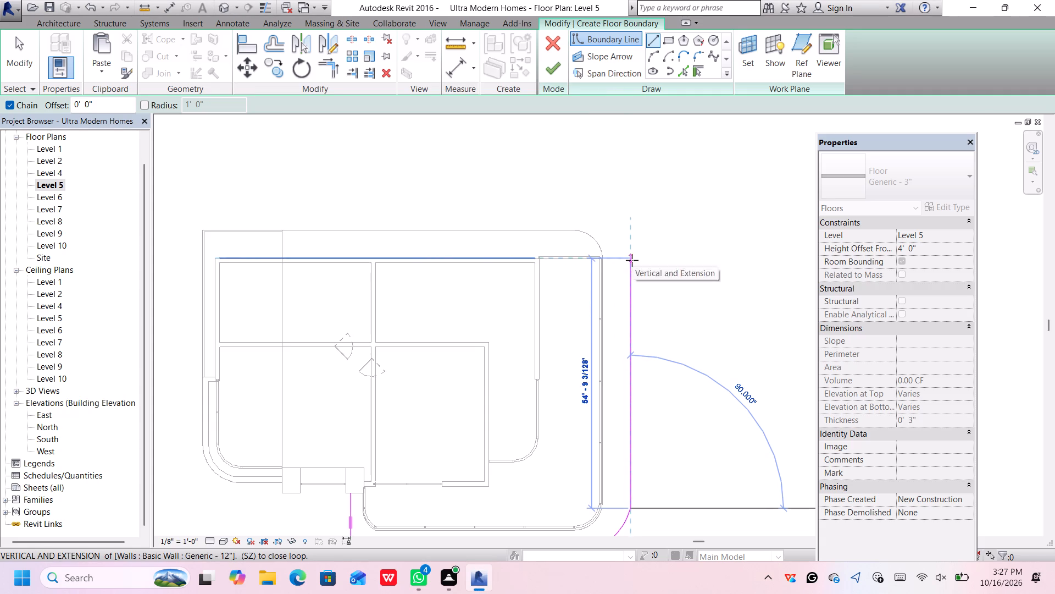
scroll(632, 255, up, 5)
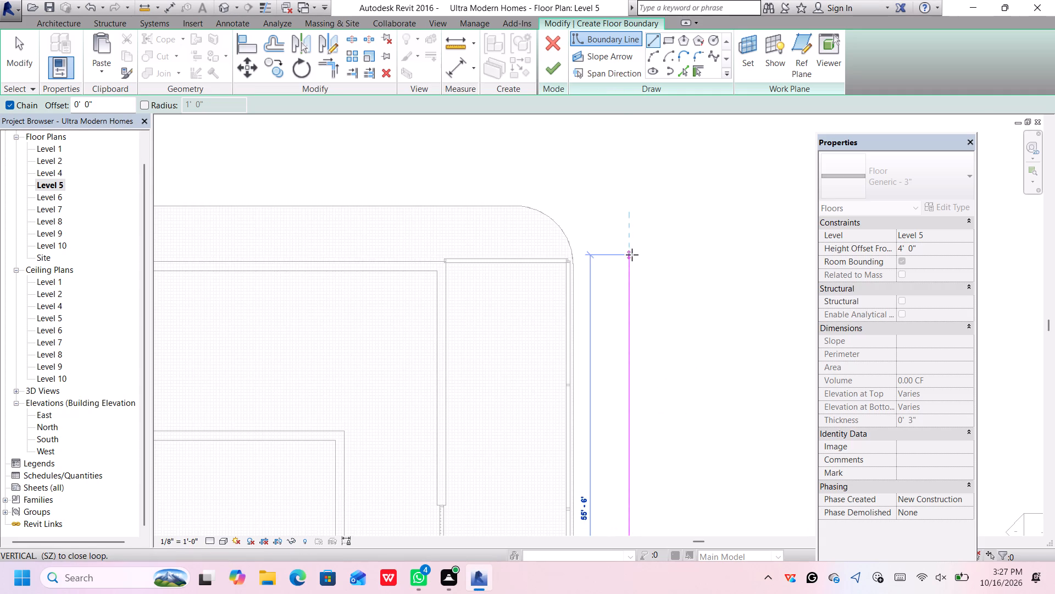
click(628, 260)
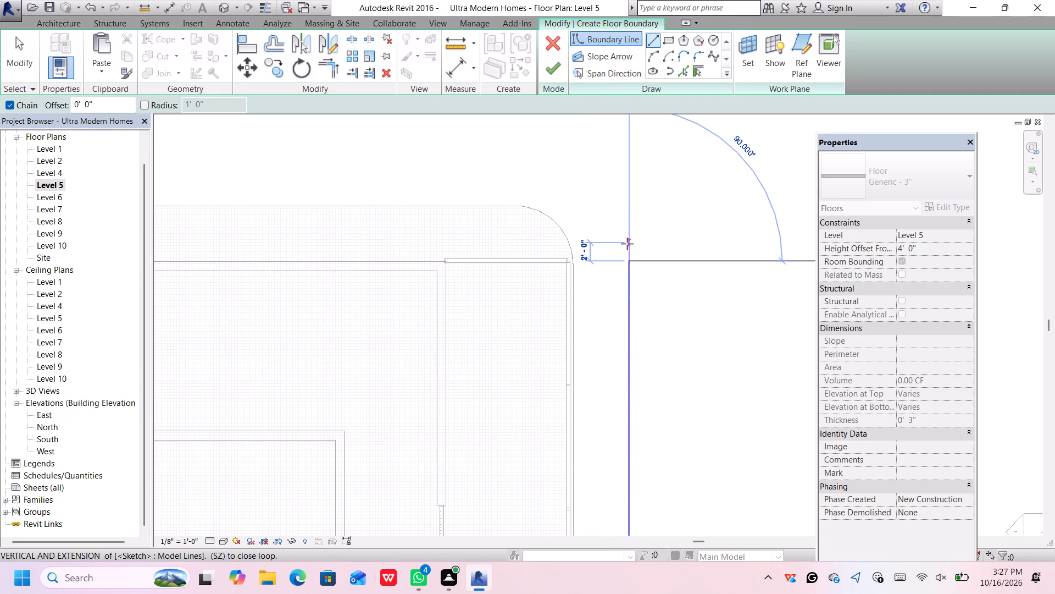
Round the boundary's outer rear corner with a tangent arc spanning about 17'-4" between its ends, aligned with the front corner arc.
click(651, 56)
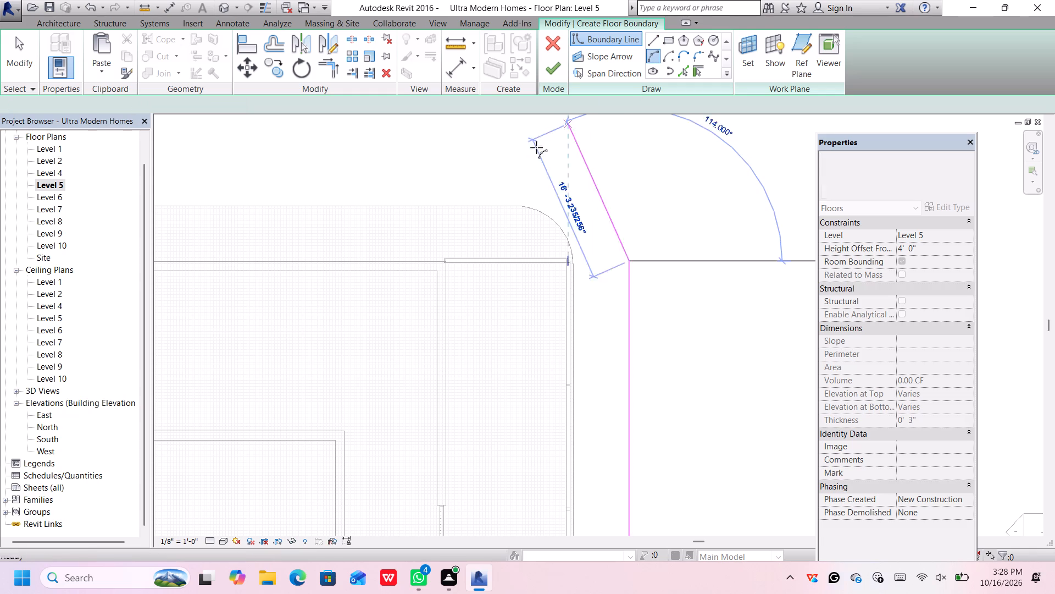
scroll(508, 199, down, 6)
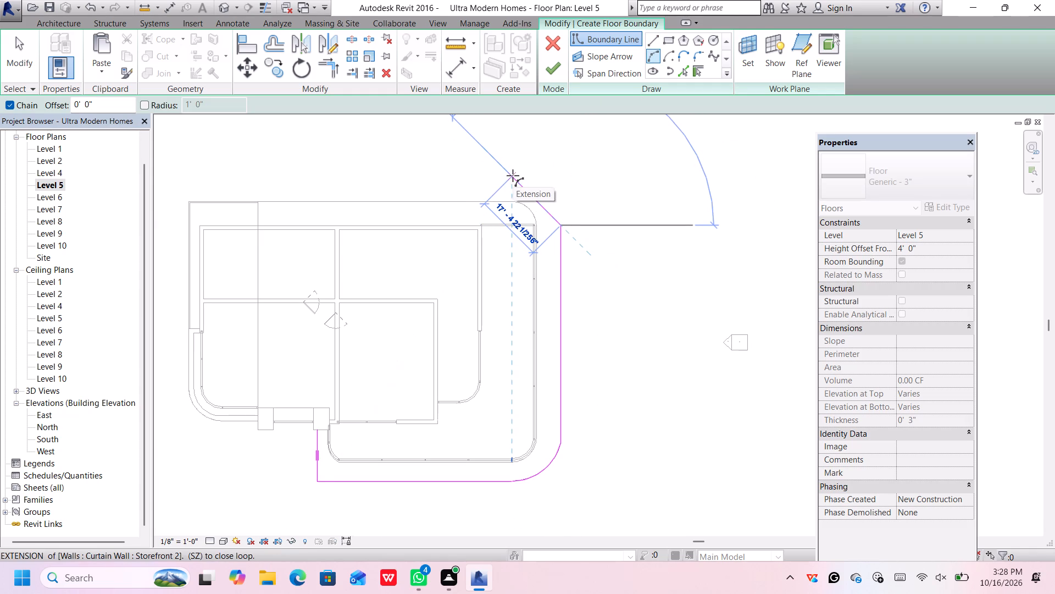
click(513, 175)
click(528, 176)
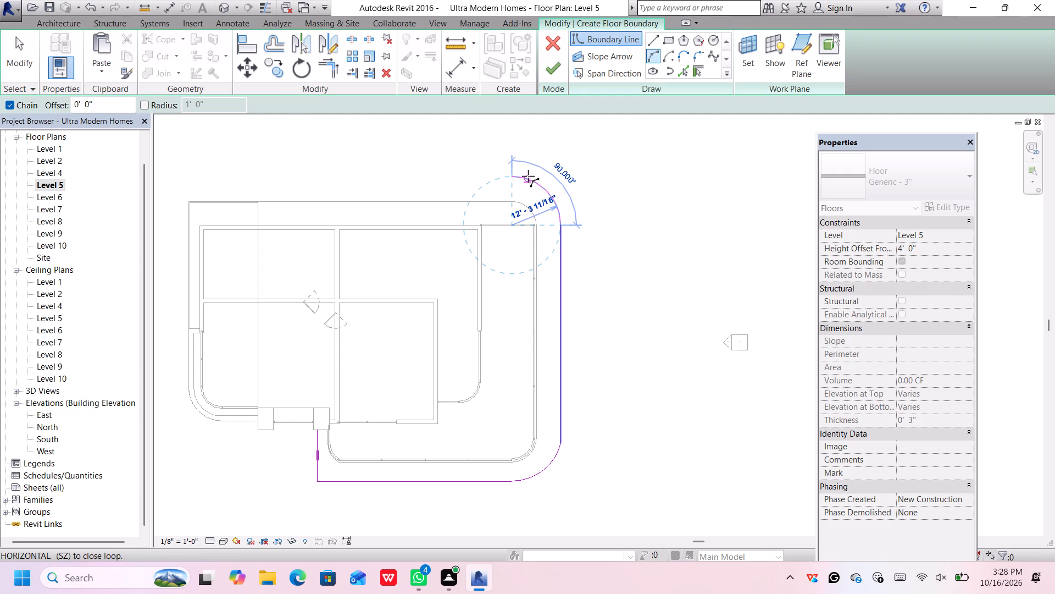
Close the boundary with a straight rear line about 49' long and a perpendicular line forward to the column beside the terrace.
click(315, 182)
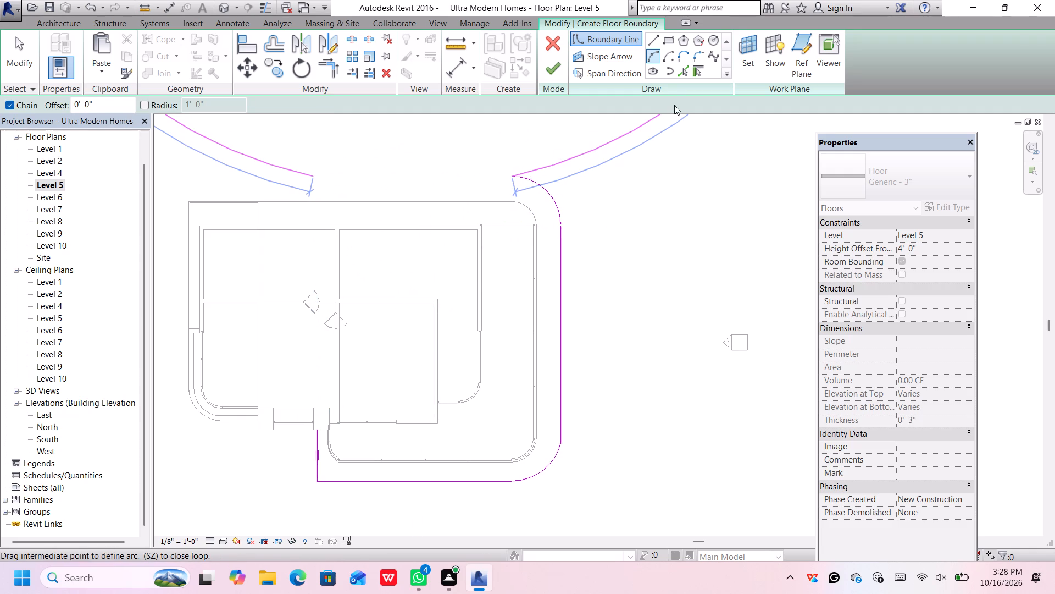
click(648, 36)
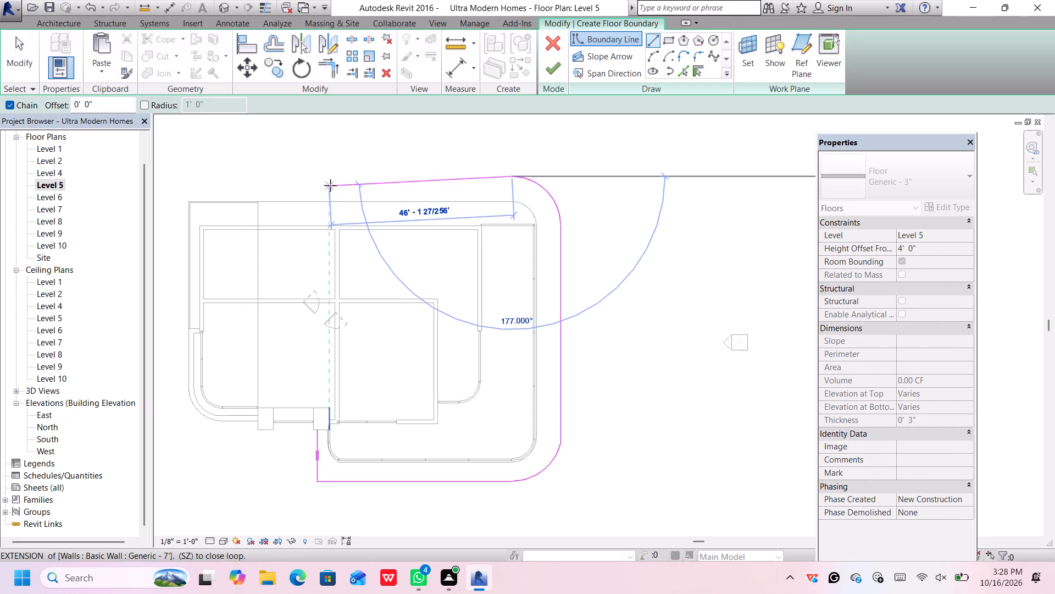
scroll(324, 184, up, 1)
middle_drag(329, 190, 356, 230)
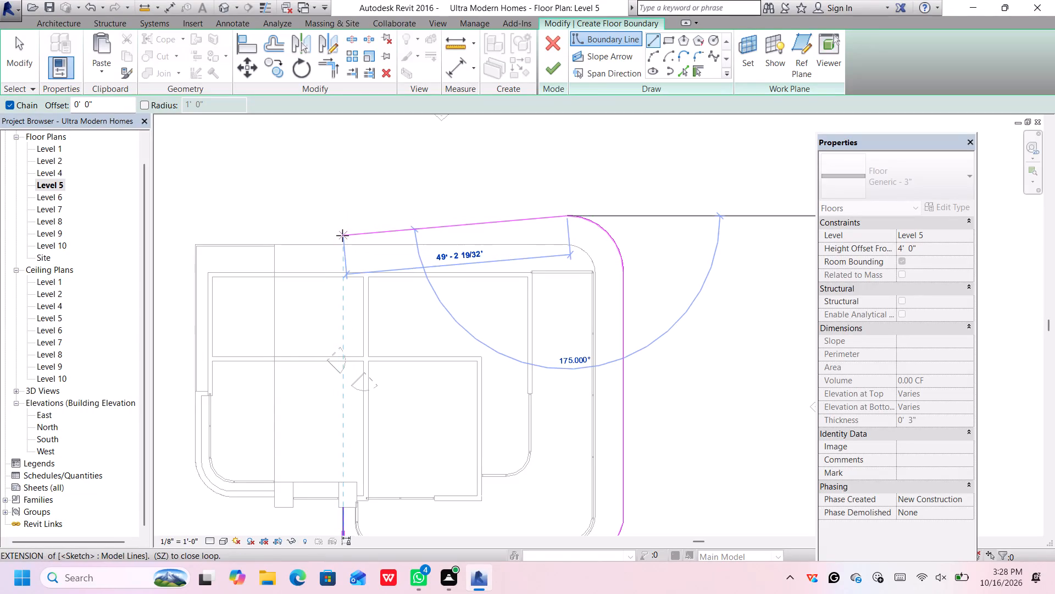
middle_drag(343, 235, 380, 187)
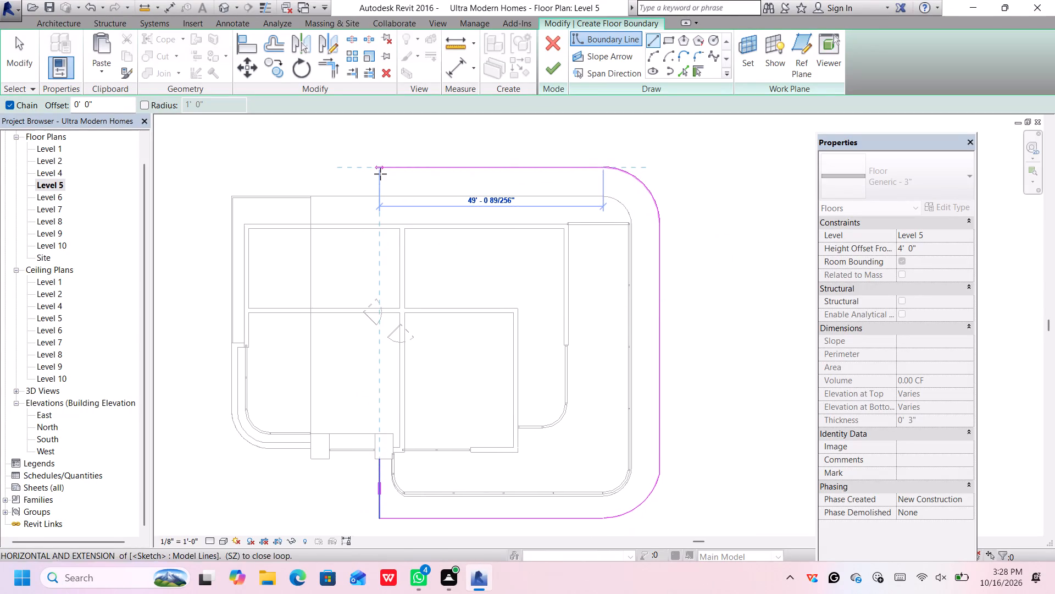
click(380, 170)
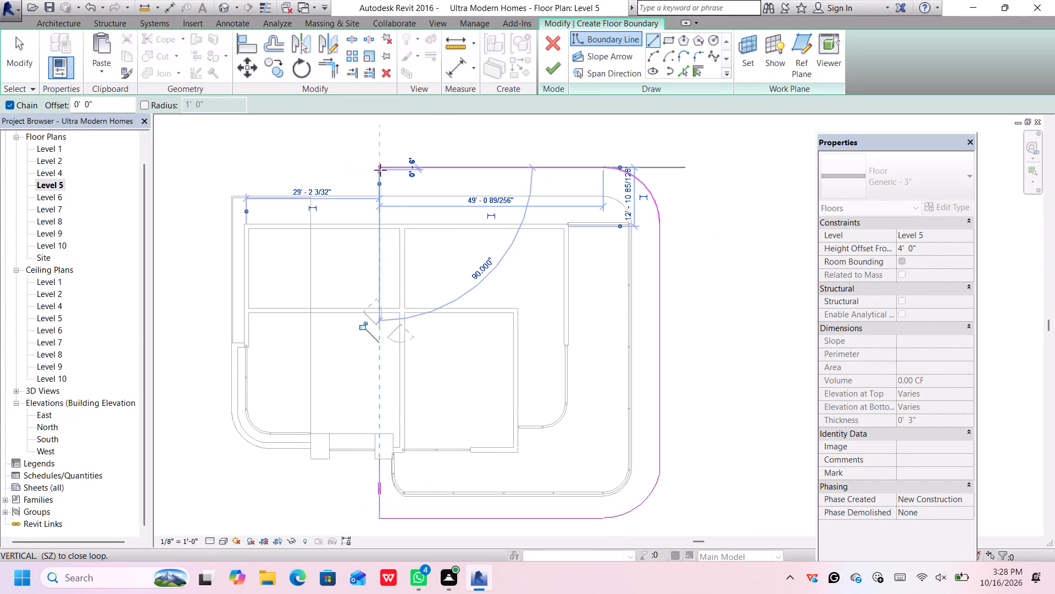
click(380, 457)
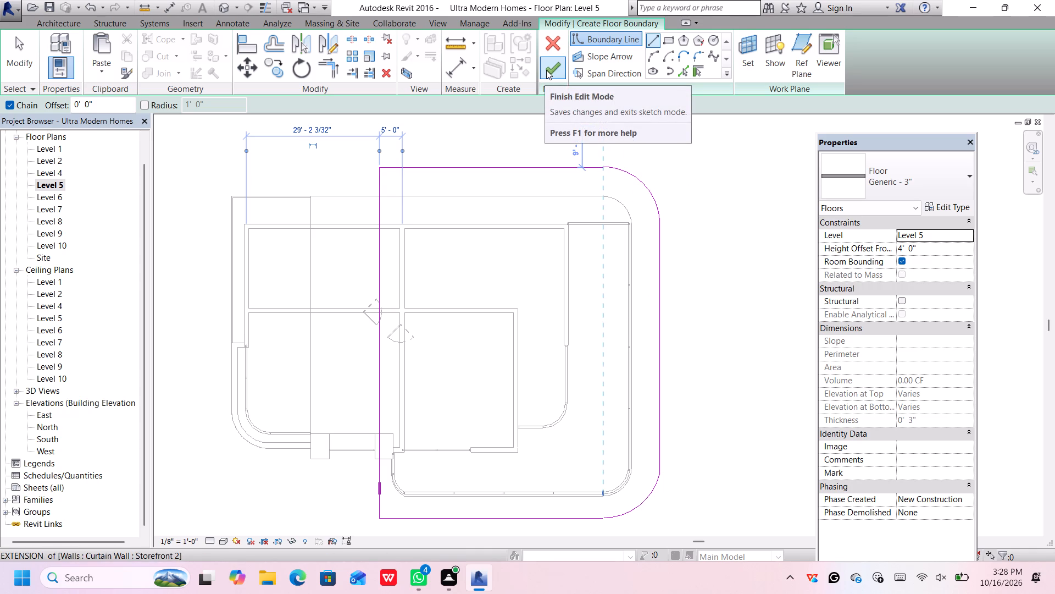
Set the floor type to Generic - 6' and finish the Level 5 floor sketch.
click(908, 183)
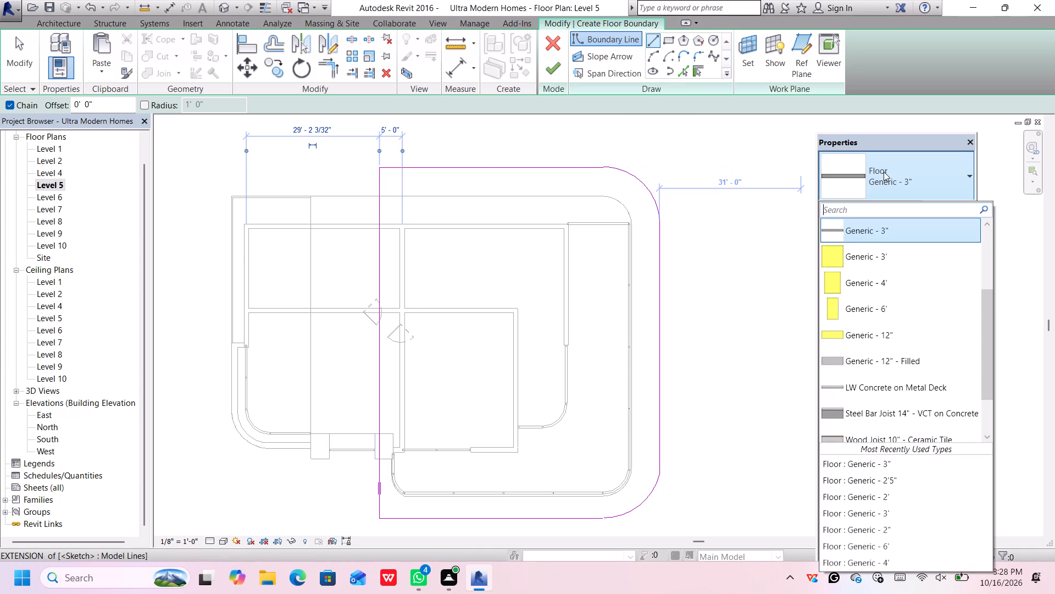
click(904, 312)
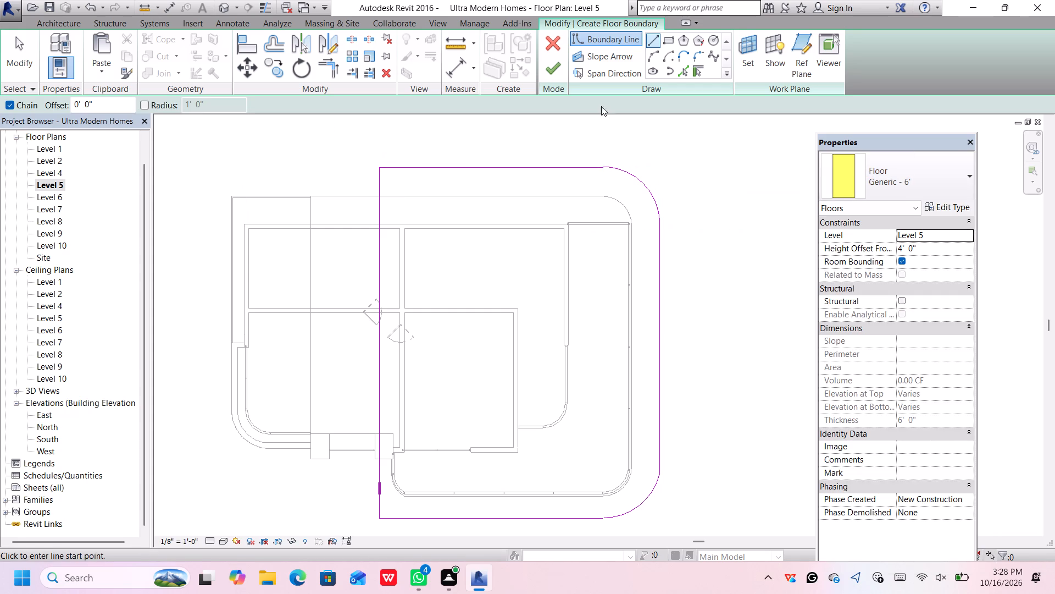
click(557, 70)
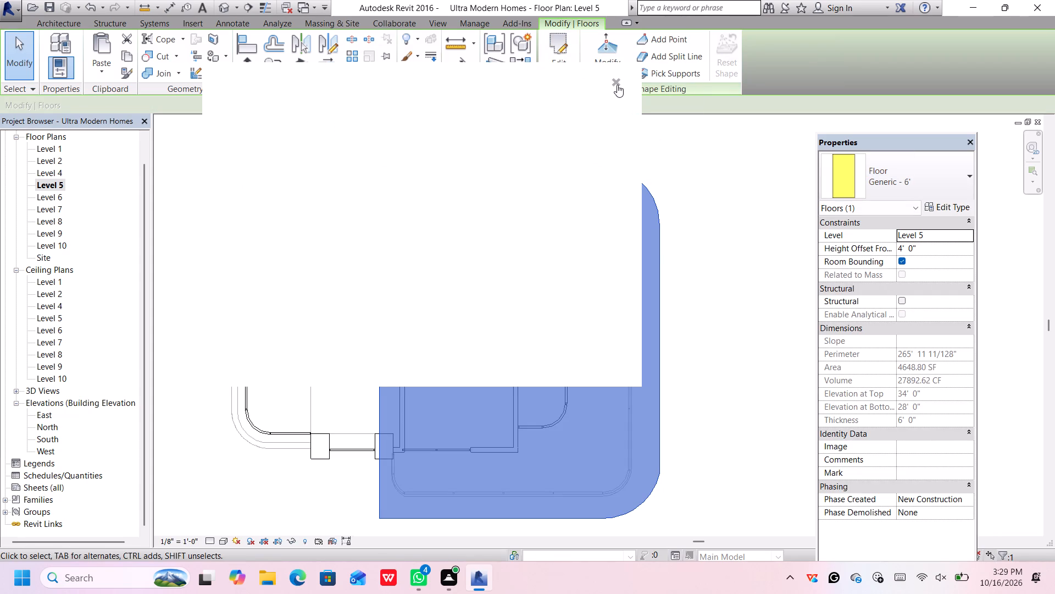
click(620, 86)
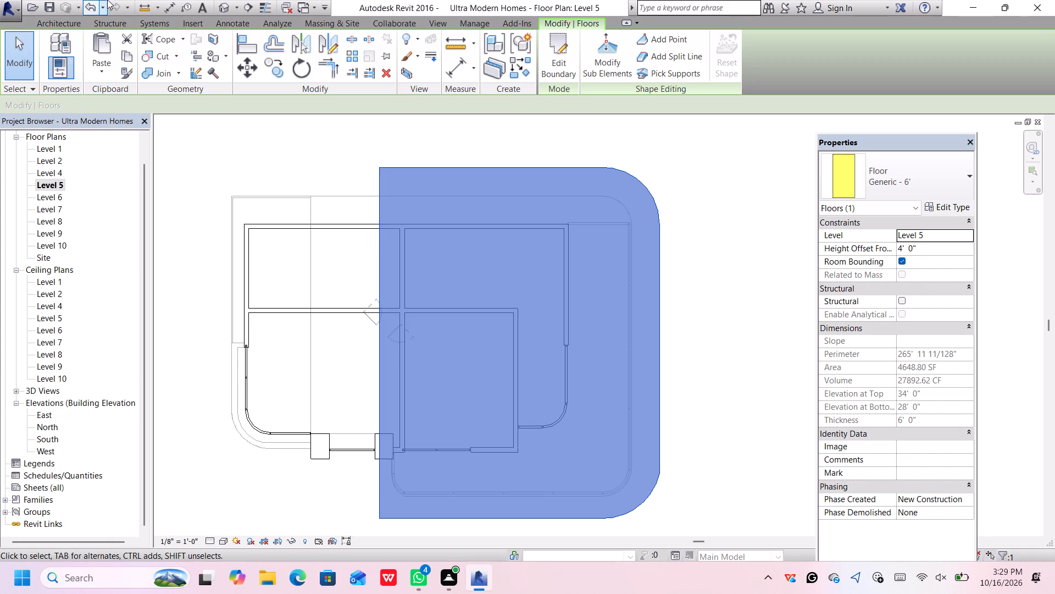
Open the 3D view of the house.
click(221, 2)
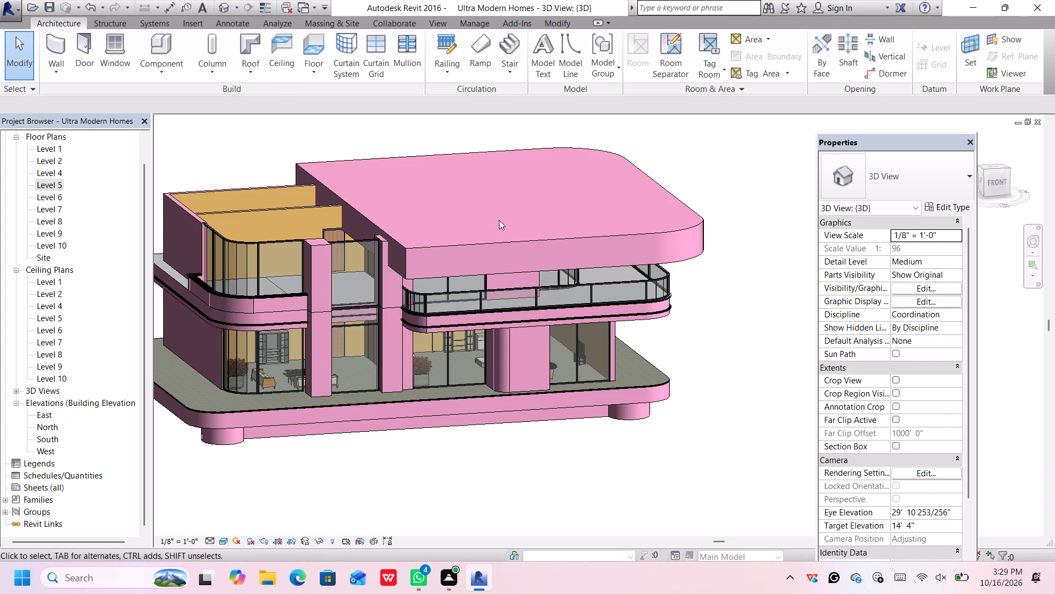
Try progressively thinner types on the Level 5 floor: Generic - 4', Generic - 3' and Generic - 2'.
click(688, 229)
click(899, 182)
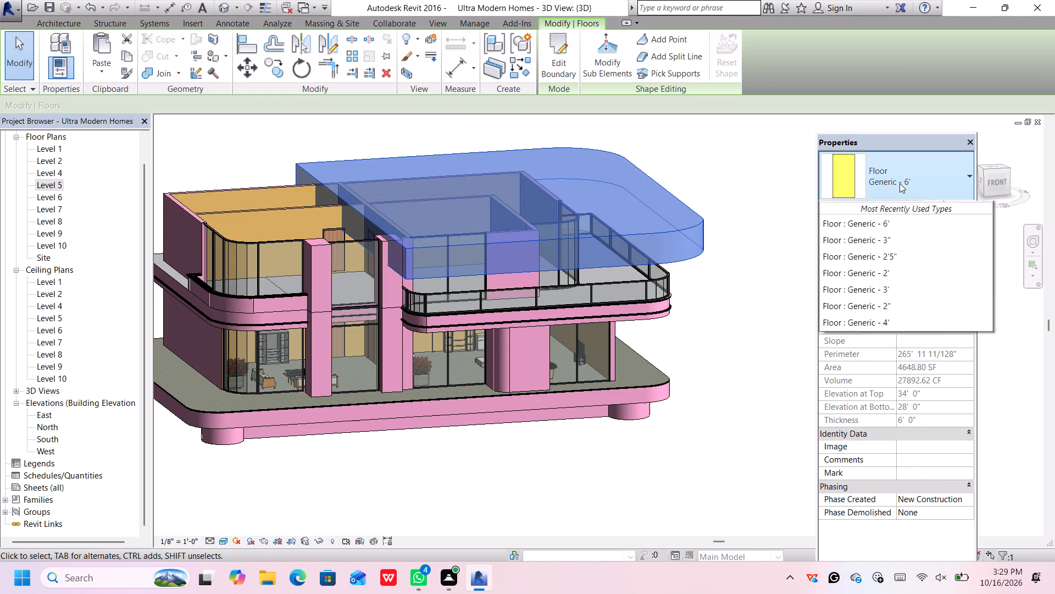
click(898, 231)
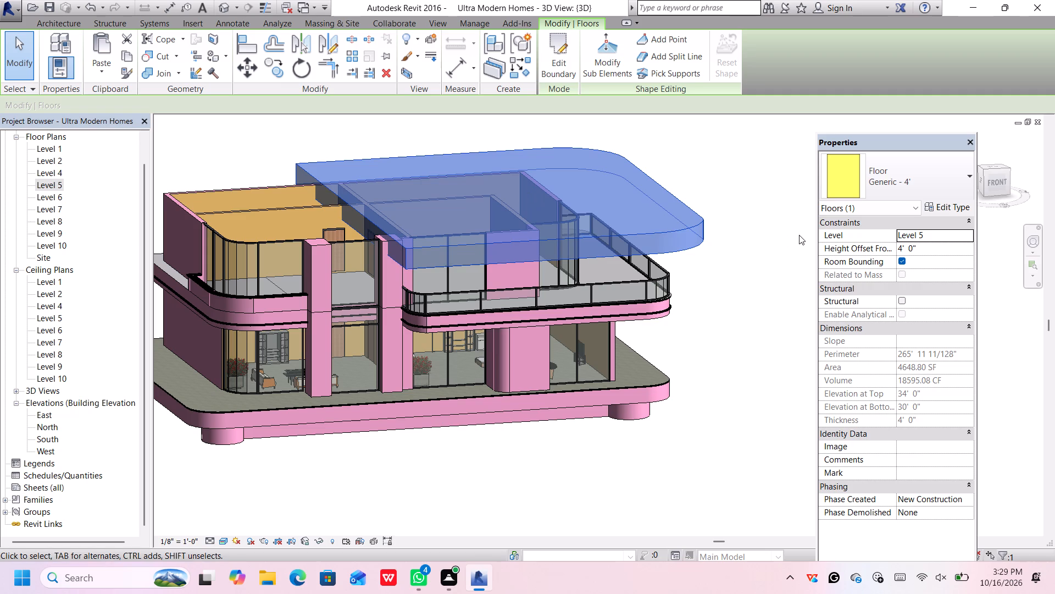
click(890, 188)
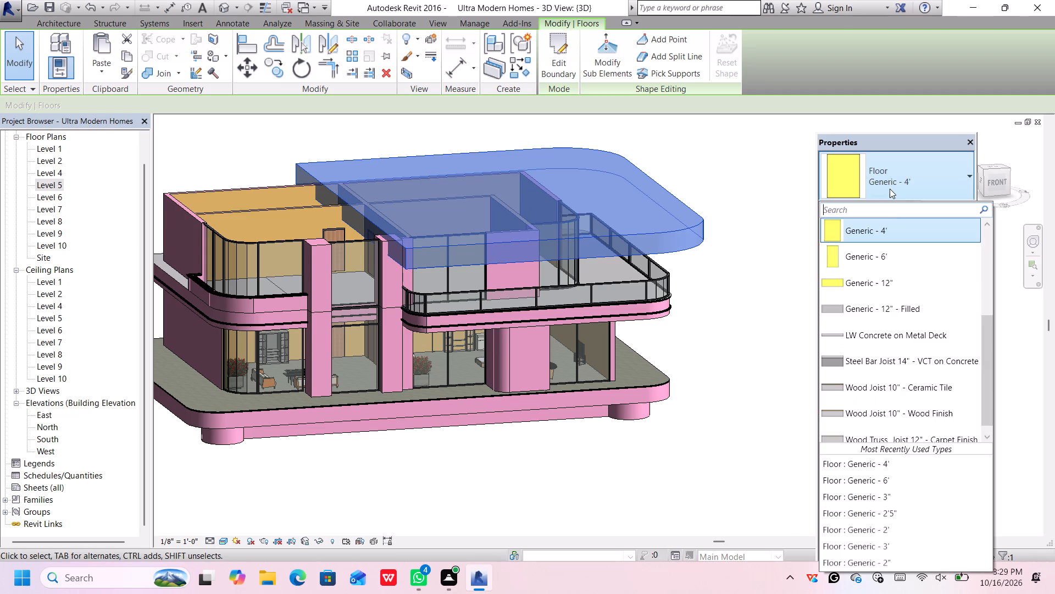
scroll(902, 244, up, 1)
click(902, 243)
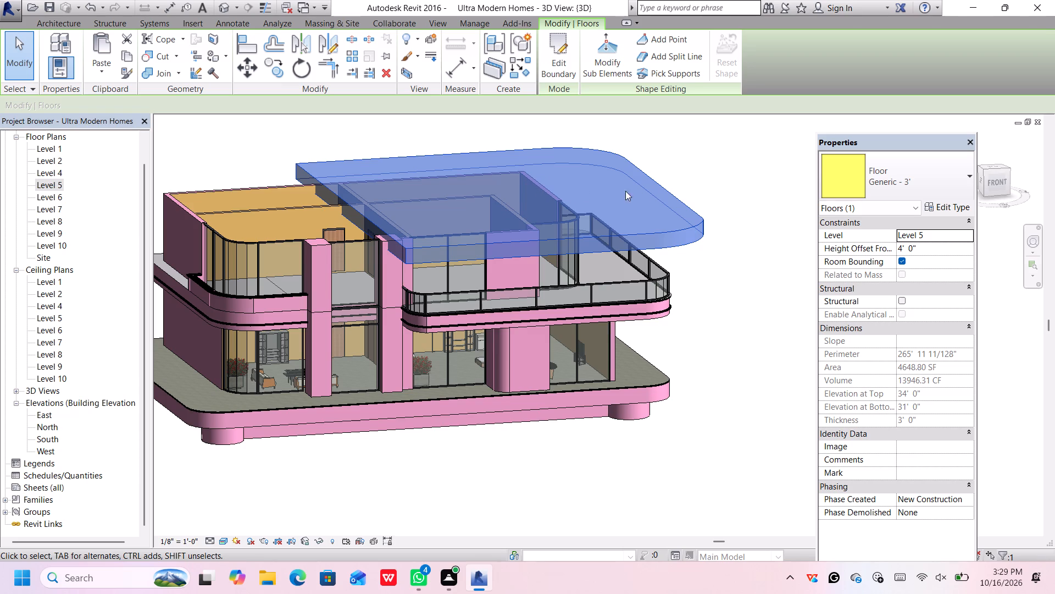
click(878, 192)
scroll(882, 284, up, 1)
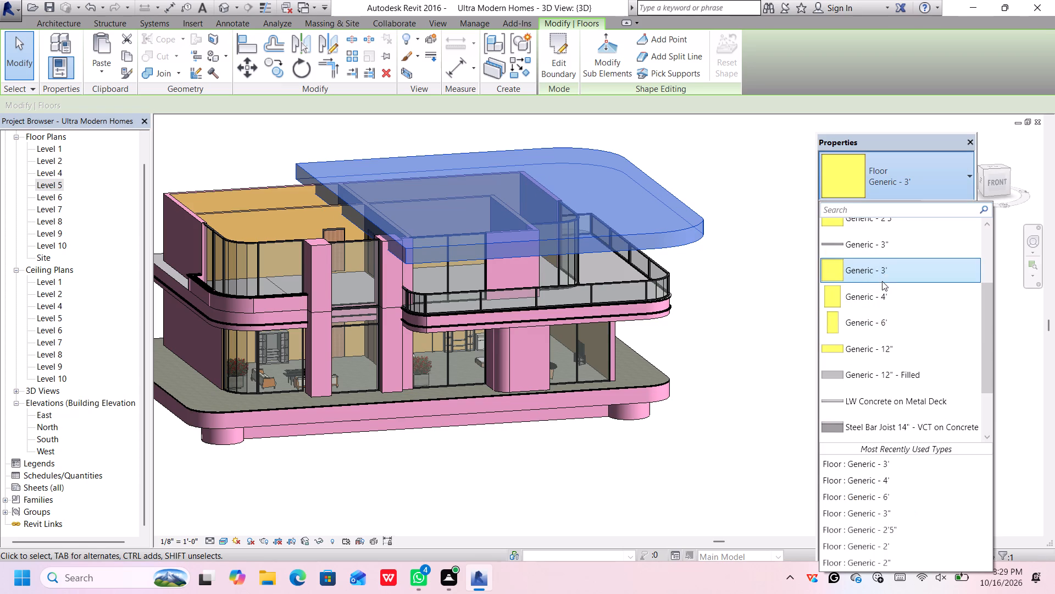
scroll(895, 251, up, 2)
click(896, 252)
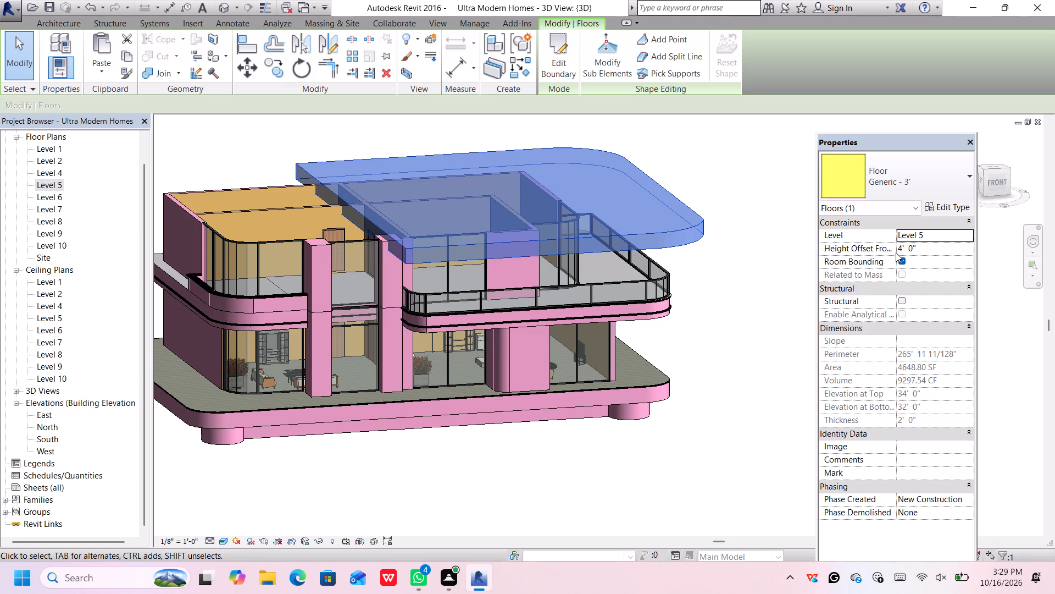
Change the Level 5 floor's type to Generic - 12" and check the slab over the terrace, keeping it selected.
scroll(462, 223, up, 3)
scroll(464, 218, down, 2)
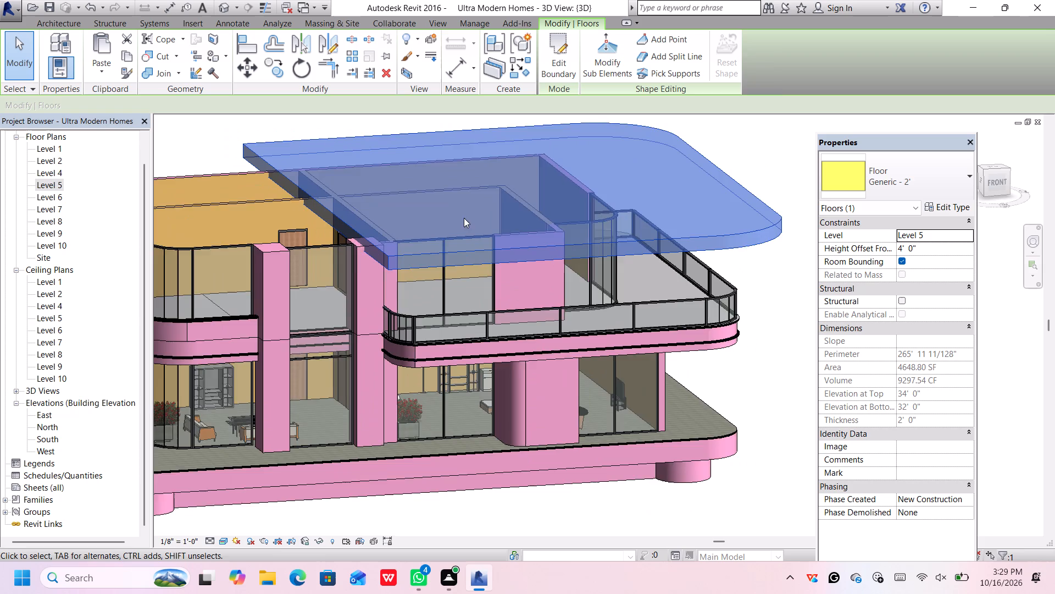
scroll(464, 218, down, 1)
middle_drag(483, 211, 528, 243)
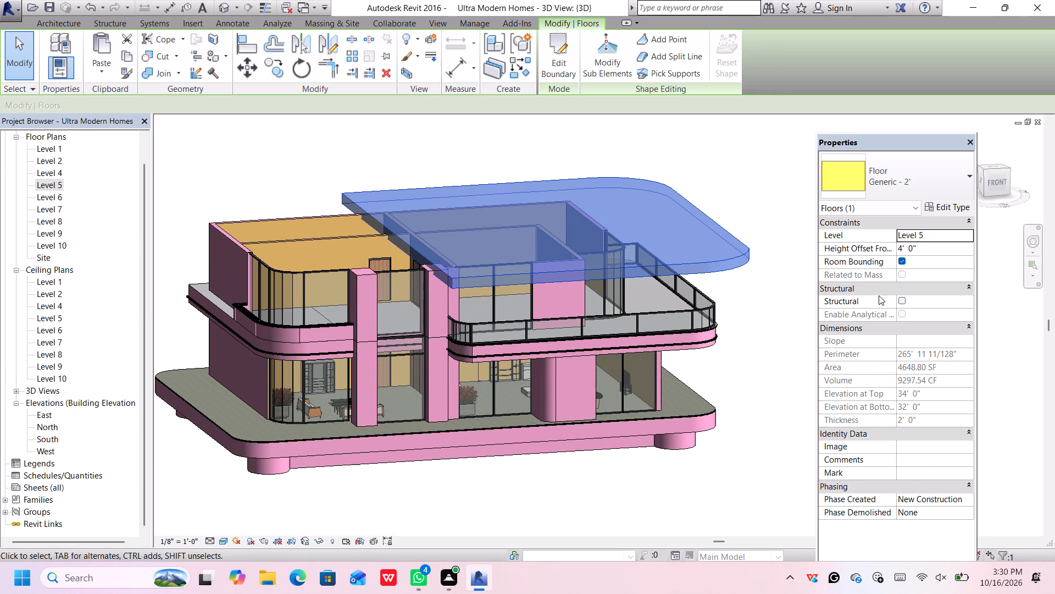
click(935, 186)
scroll(897, 293, up, 2)
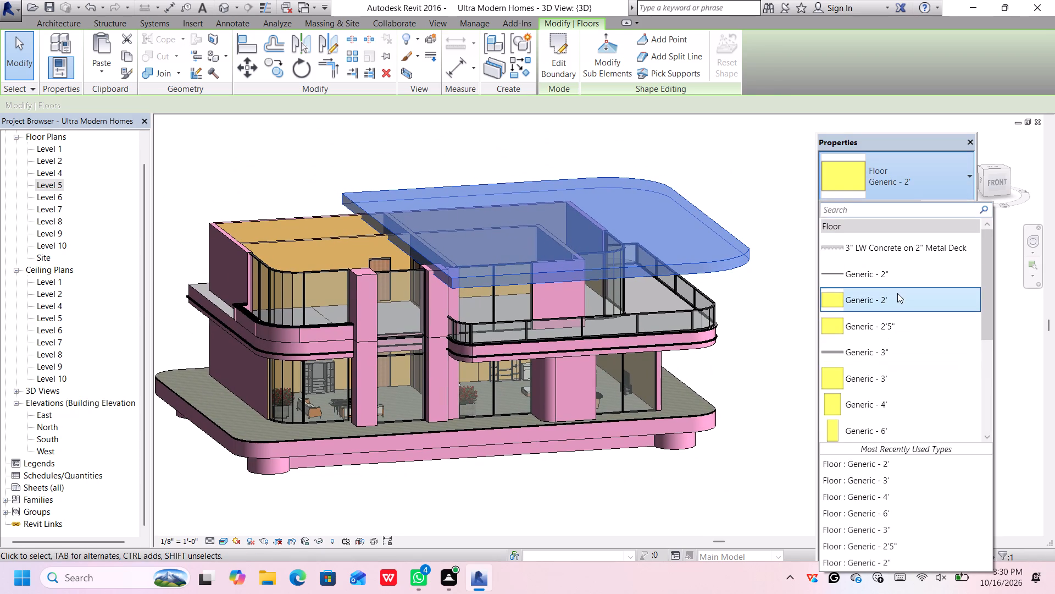
scroll(897, 293, up, 1)
scroll(897, 293, down, 5)
click(897, 293)
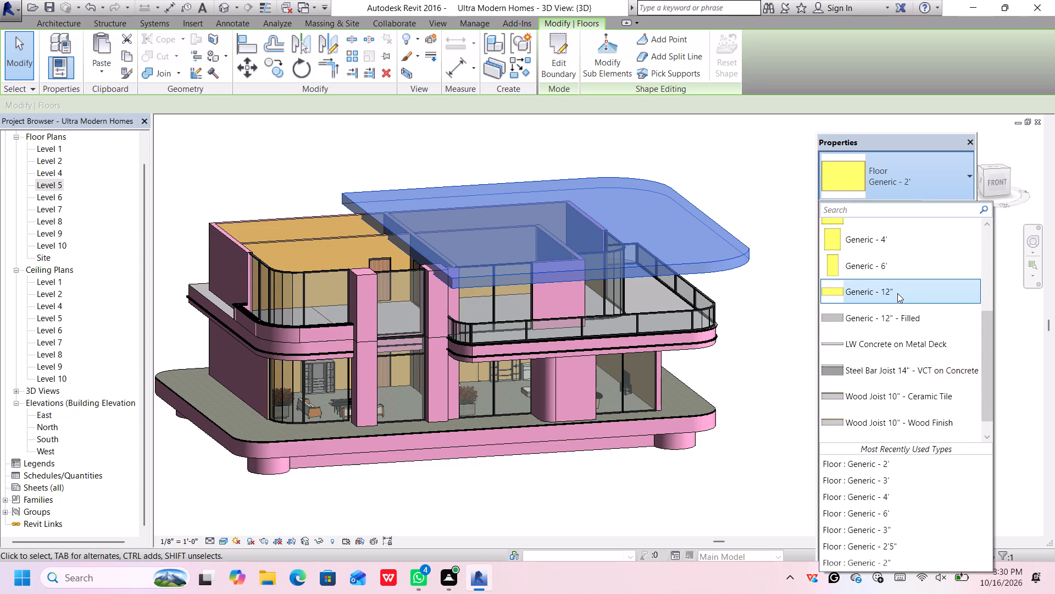
scroll(402, 249, up, 2)
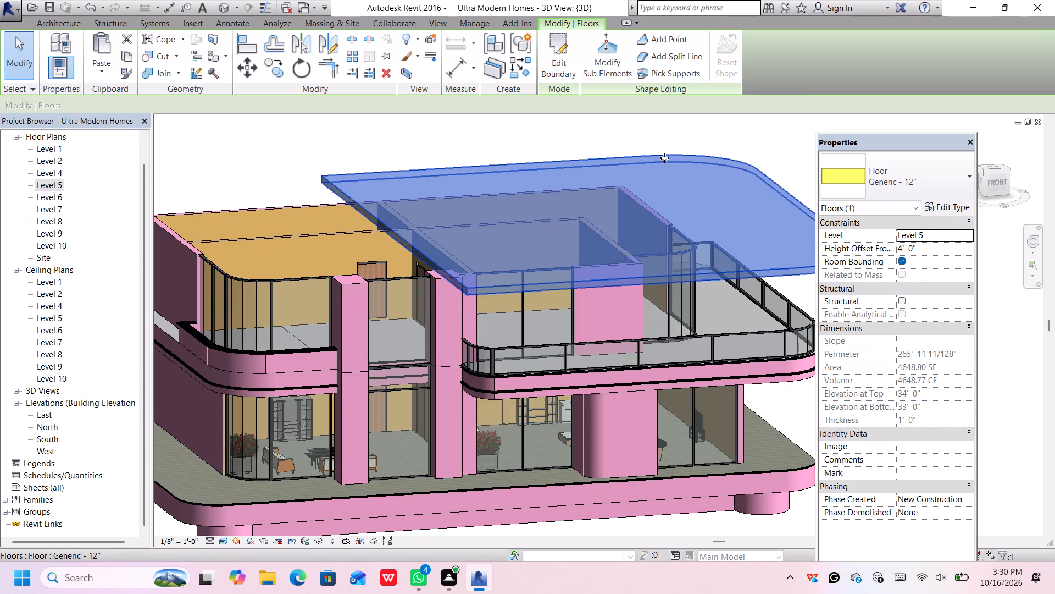
scroll(664, 158, down, 2)
middle_drag(728, 190, 691, 199)
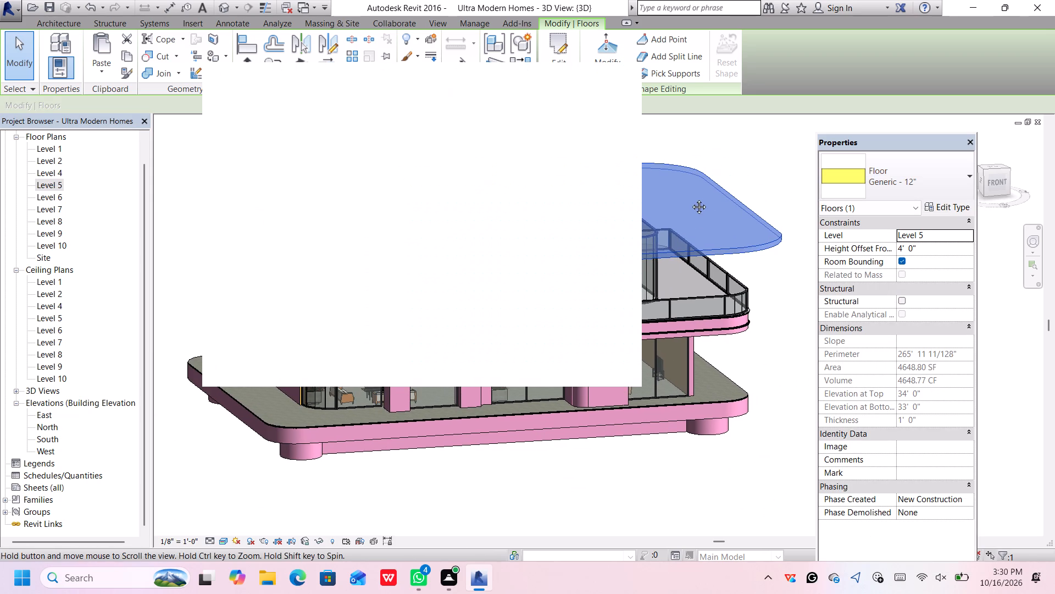
middle_drag(691, 199, 668, 213)
click(614, 82)
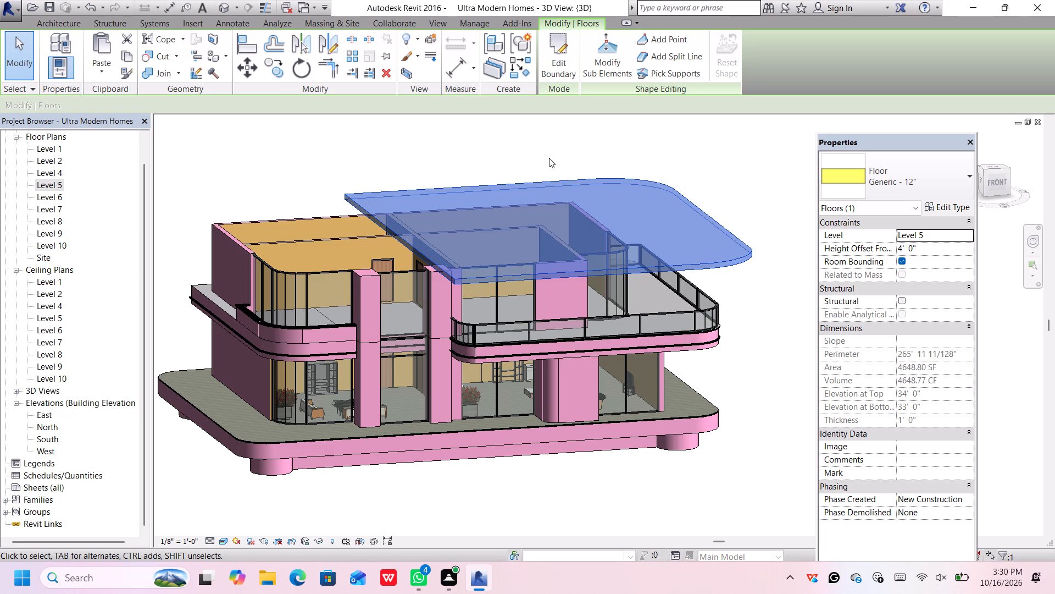
click(381, 226)
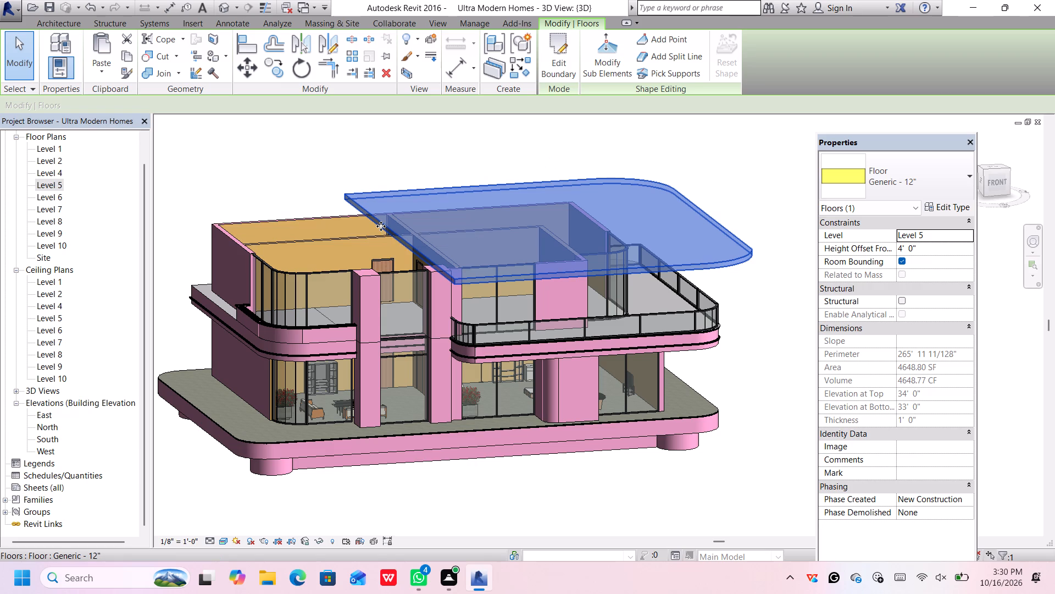
Open the Level 5 floor's boundary in top view and delete both segments of its straight west edge.
click(381, 226)
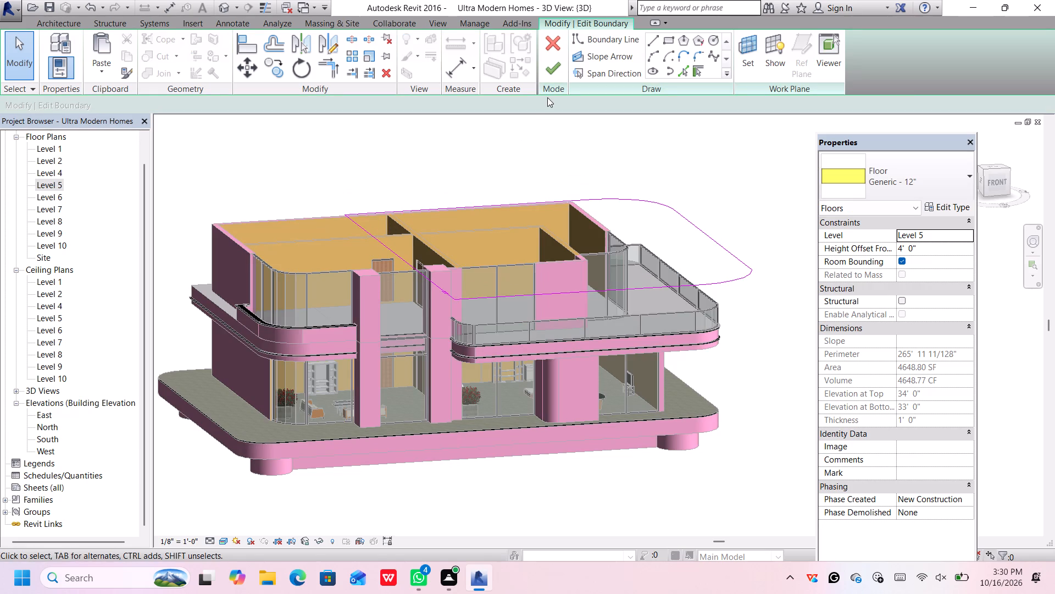
click(997, 166)
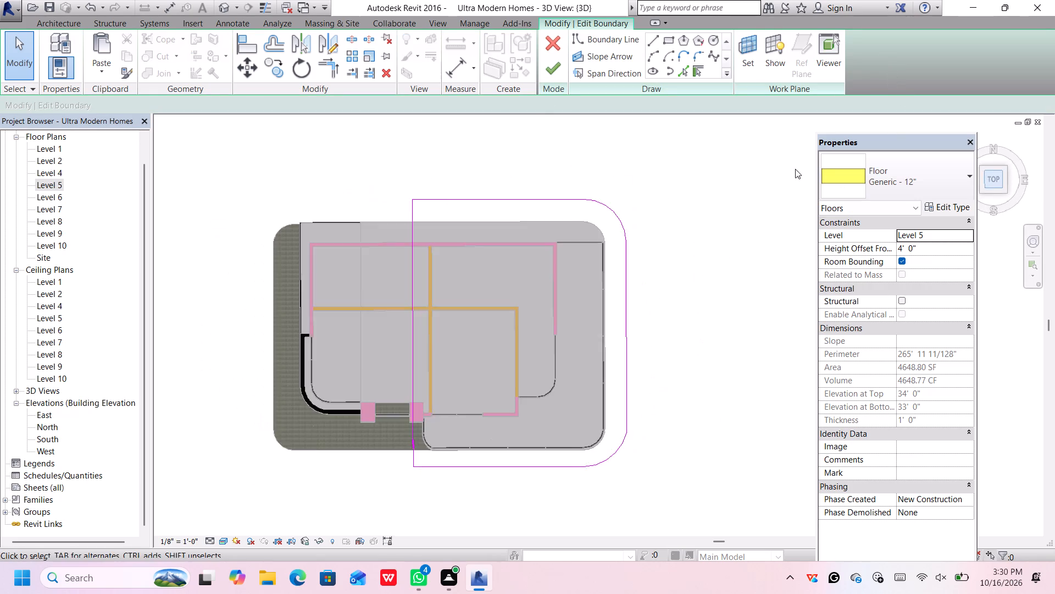
middle_drag(754, 161, 738, 156)
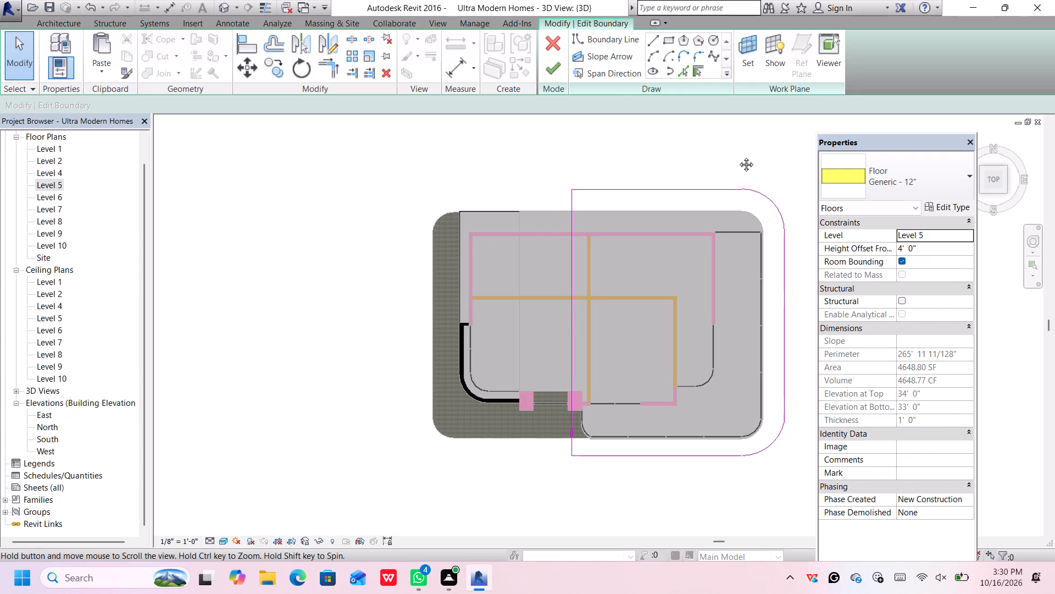
middle_drag(738, 156, 690, 148)
click(509, 266)
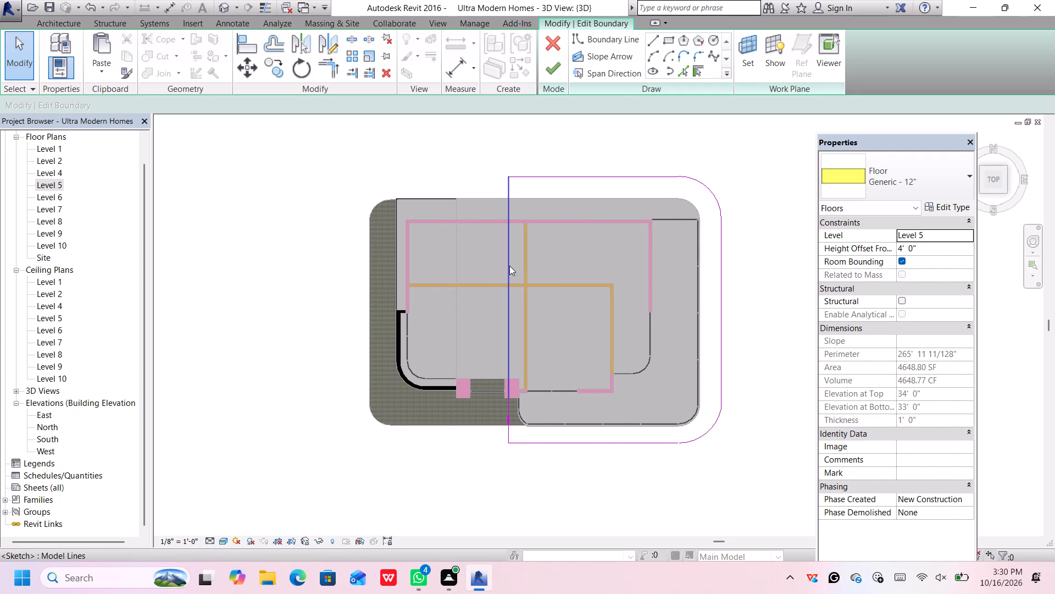
scroll(509, 270, up, 2)
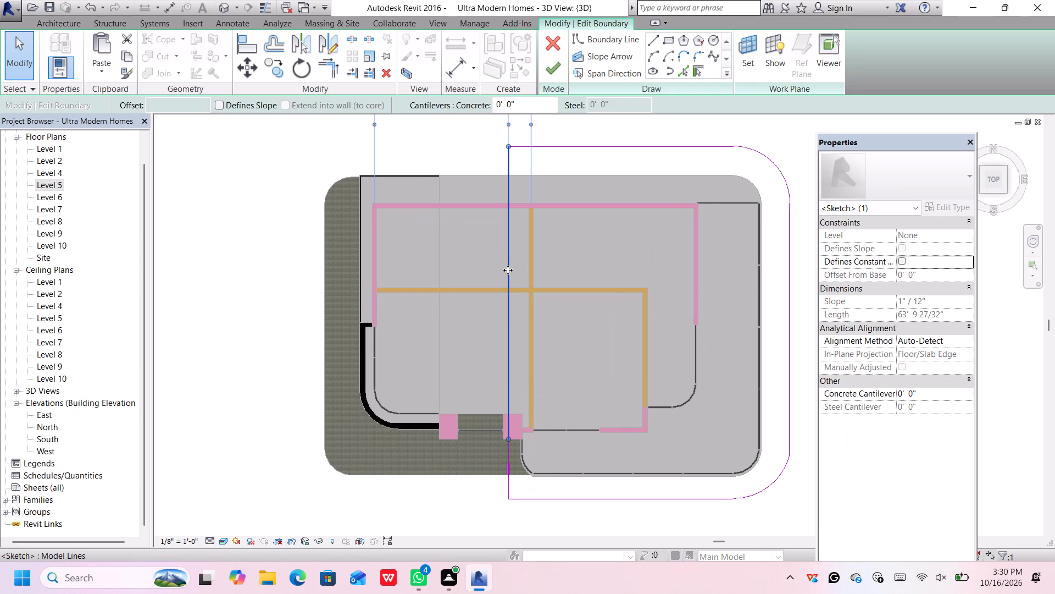
key(Delete)
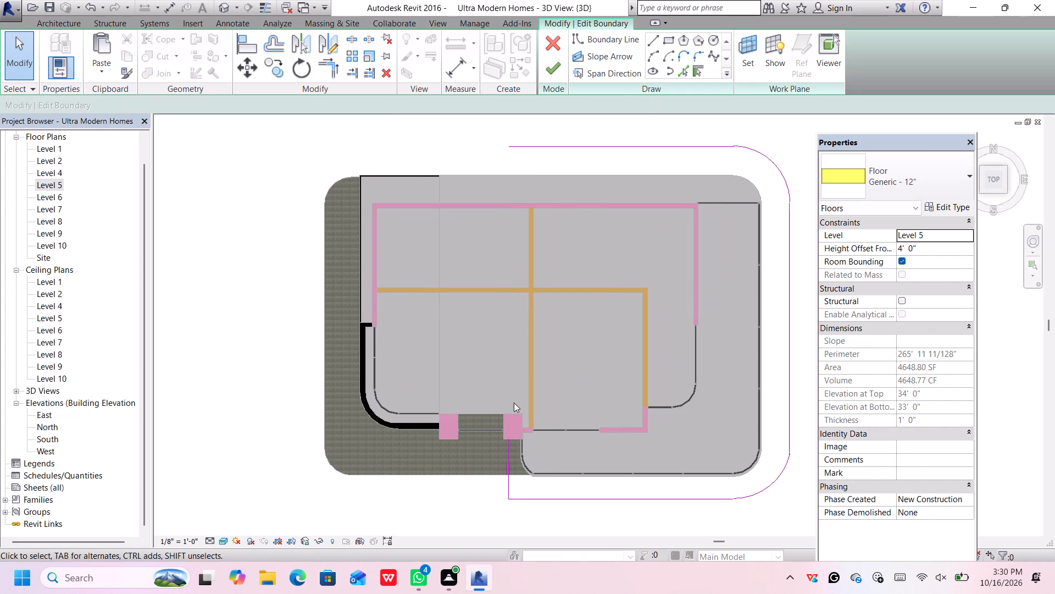
click(507, 476)
key(Delete)
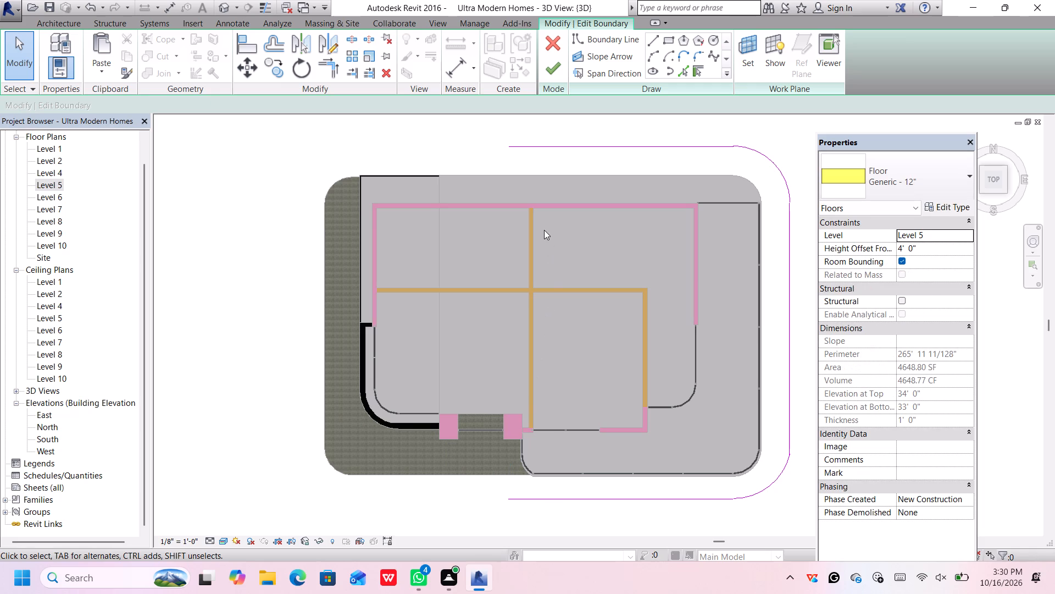
Draw a new west boundary line about 63'-10" long from the outer corner of the front pier beside the terrace to the back edge's level.
key(l)
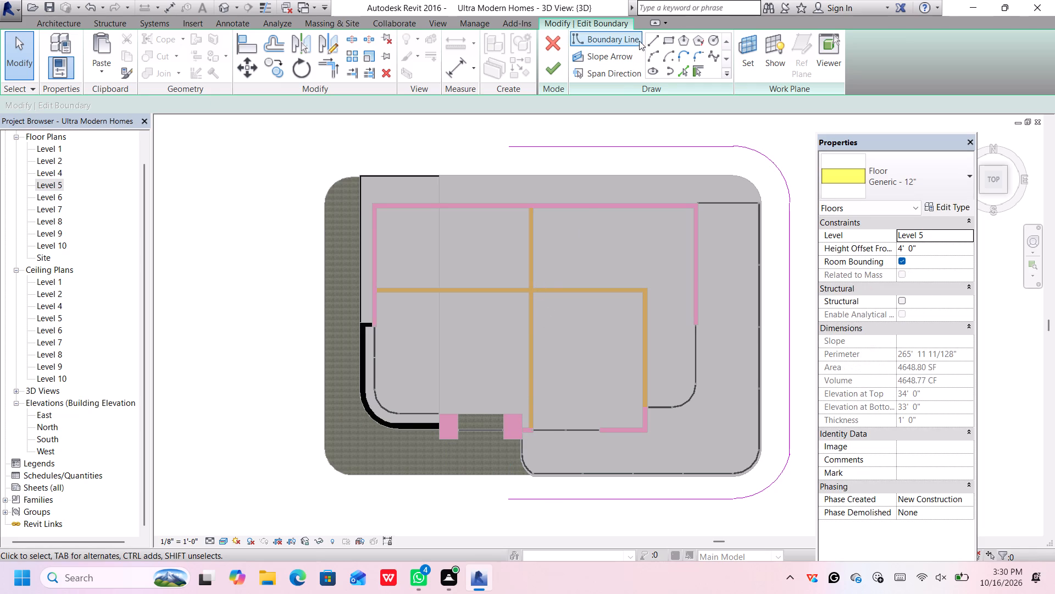
drag(652, 38, 657, 43)
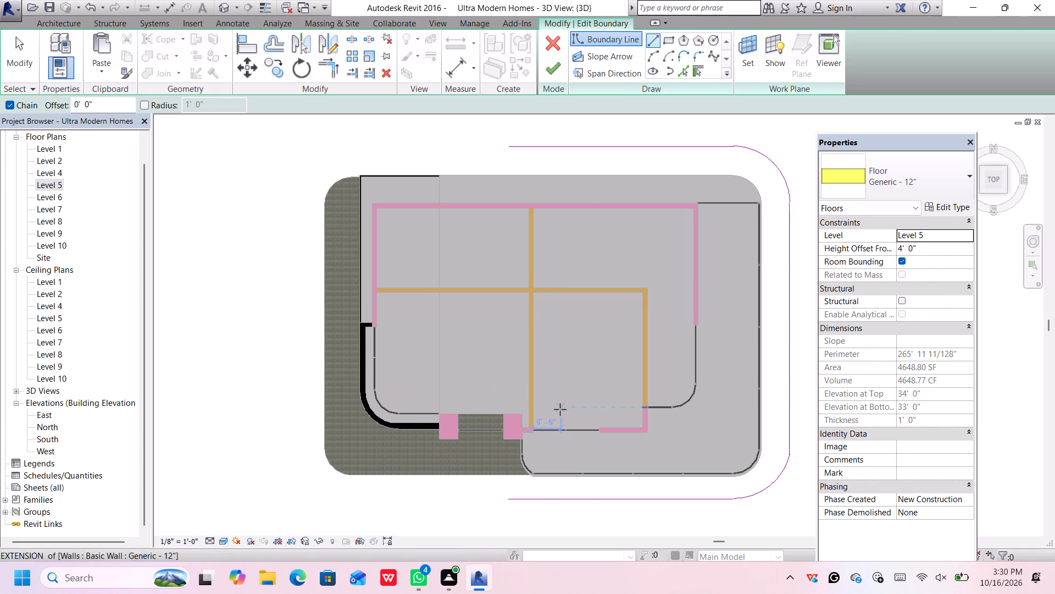
scroll(523, 440, up, 2)
click(524, 438)
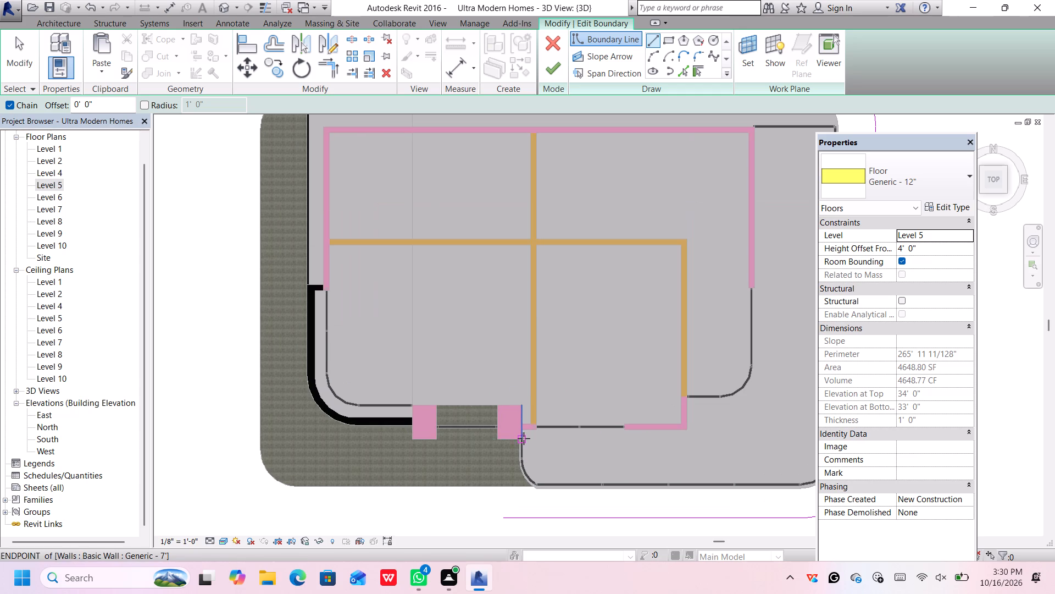
scroll(530, 393, down, 6)
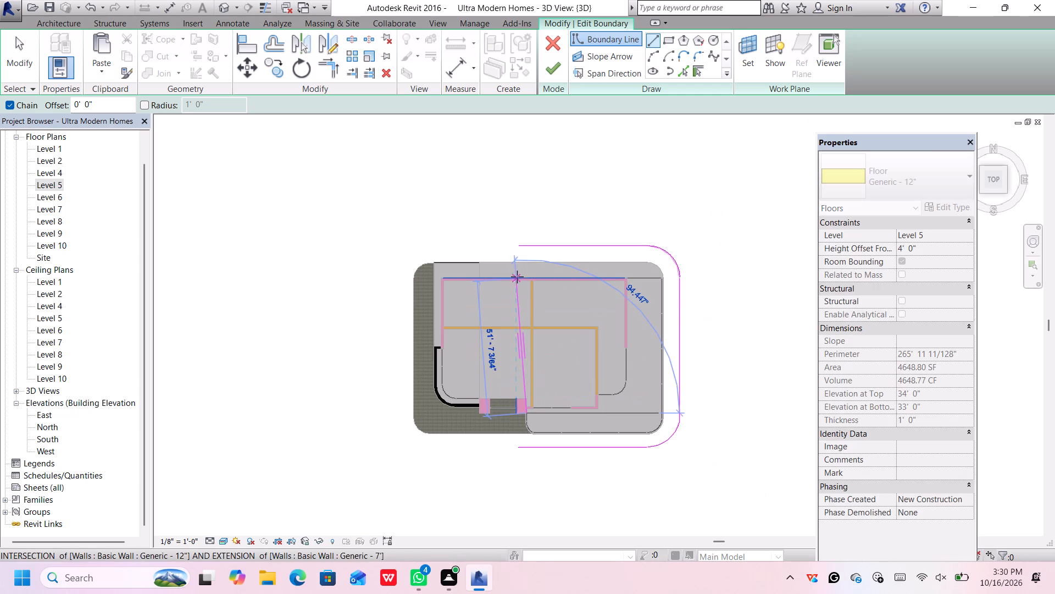
scroll(518, 249, up, 3)
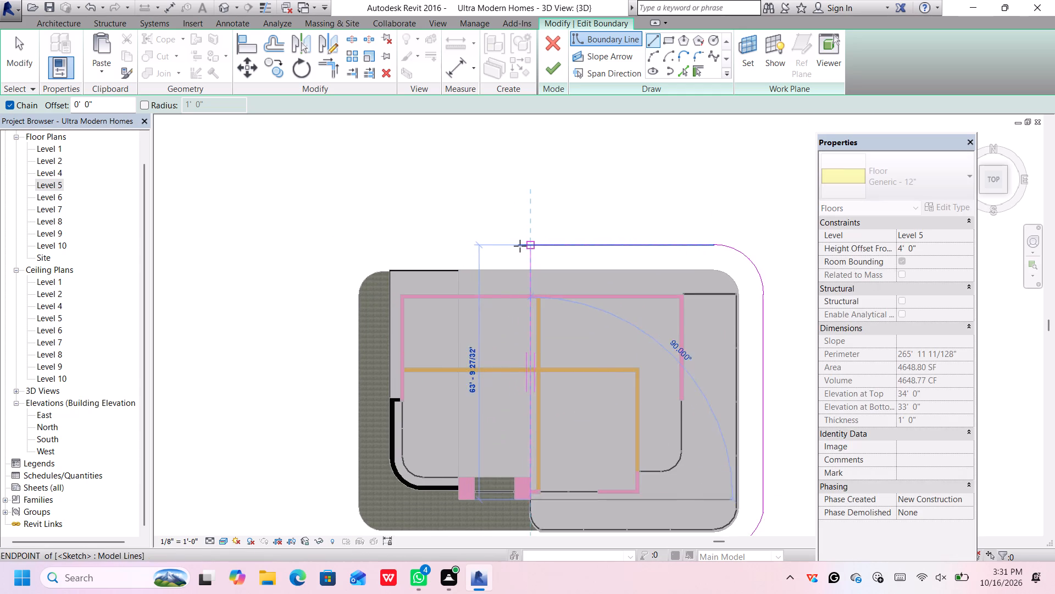
click(532, 243)
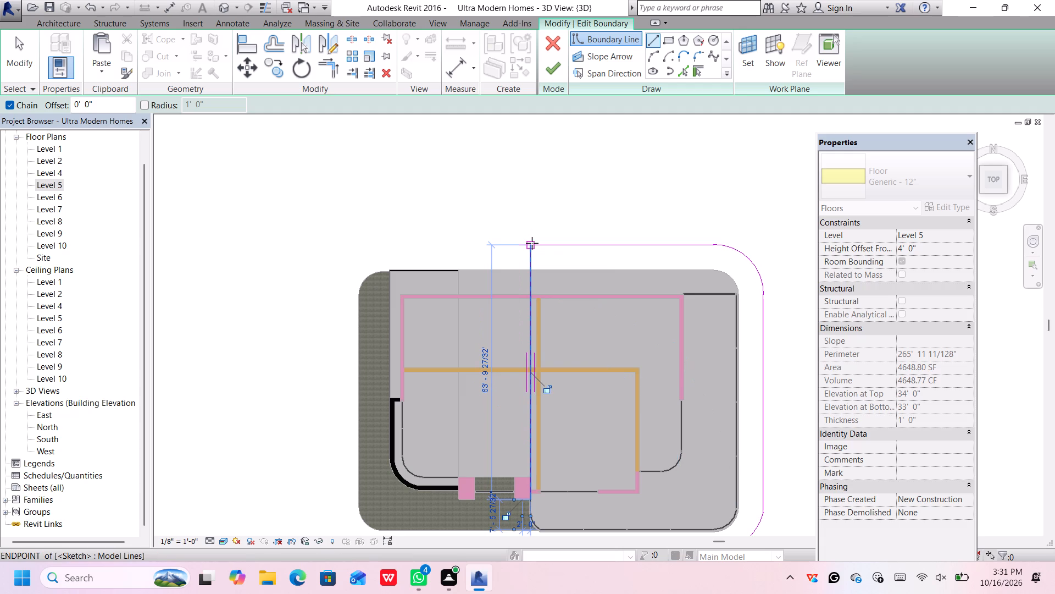
key(space)
scroll(526, 245, up, 6)
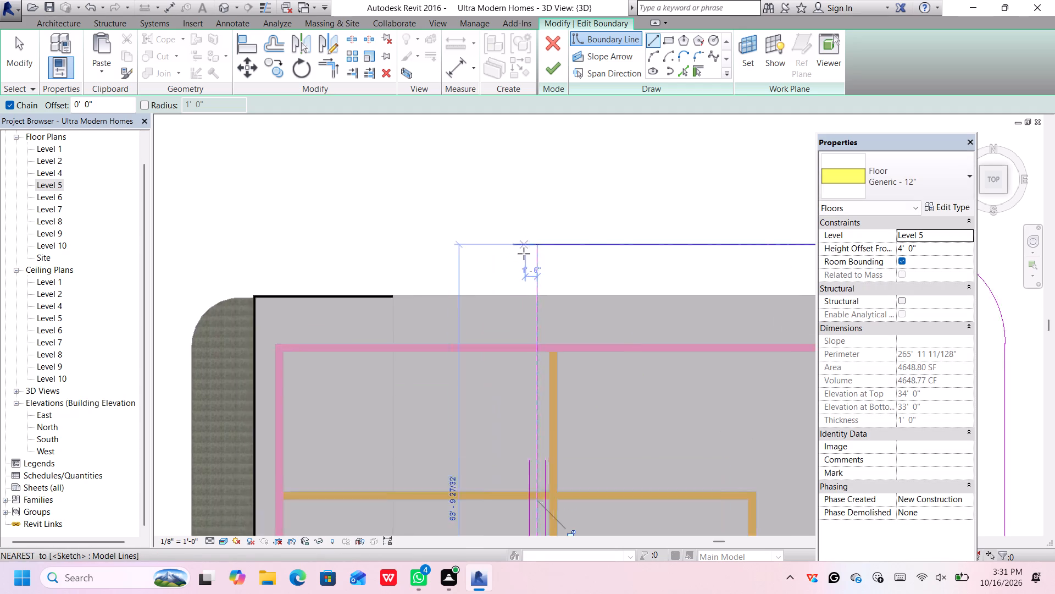
key(Escape)
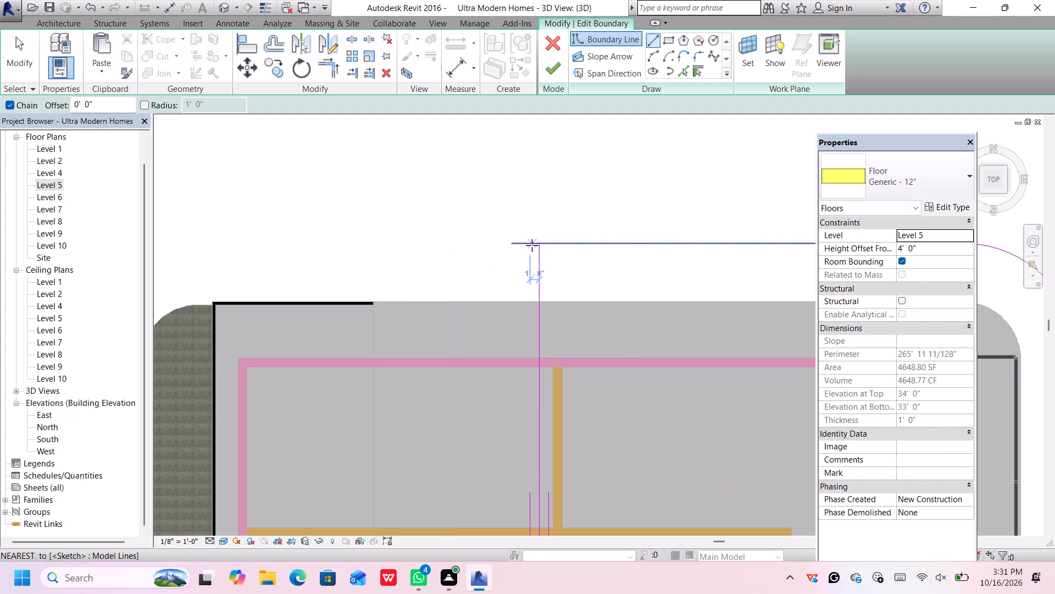
key(Escape)
Shorten the back boundary line to about 46' so that its end meets the new west line.
click(532, 244)
scroll(521, 246, up, 4)
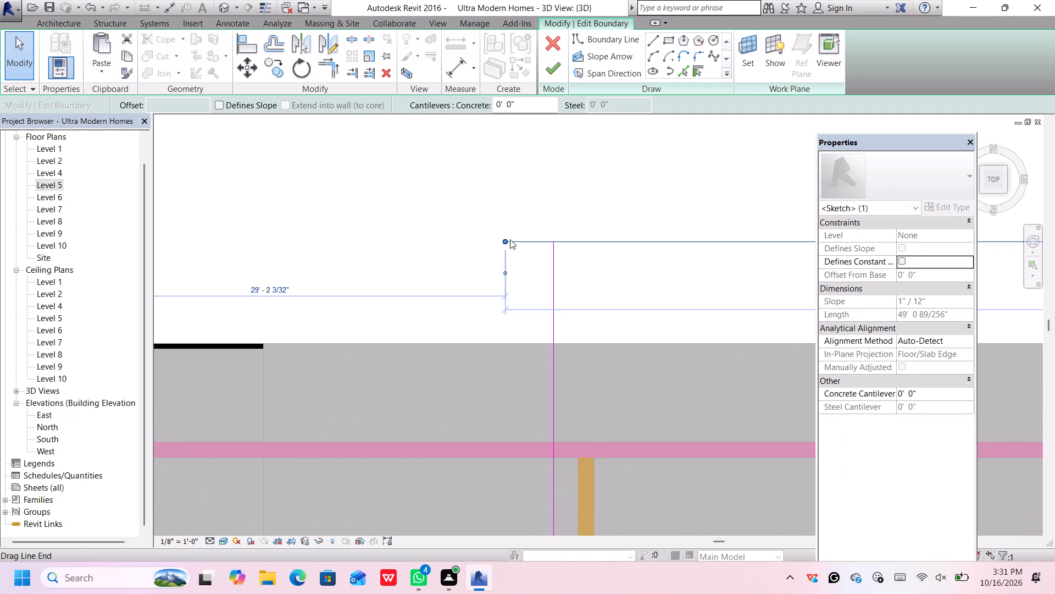
drag(504, 242, 550, 244)
scroll(535, 281, down, 12)
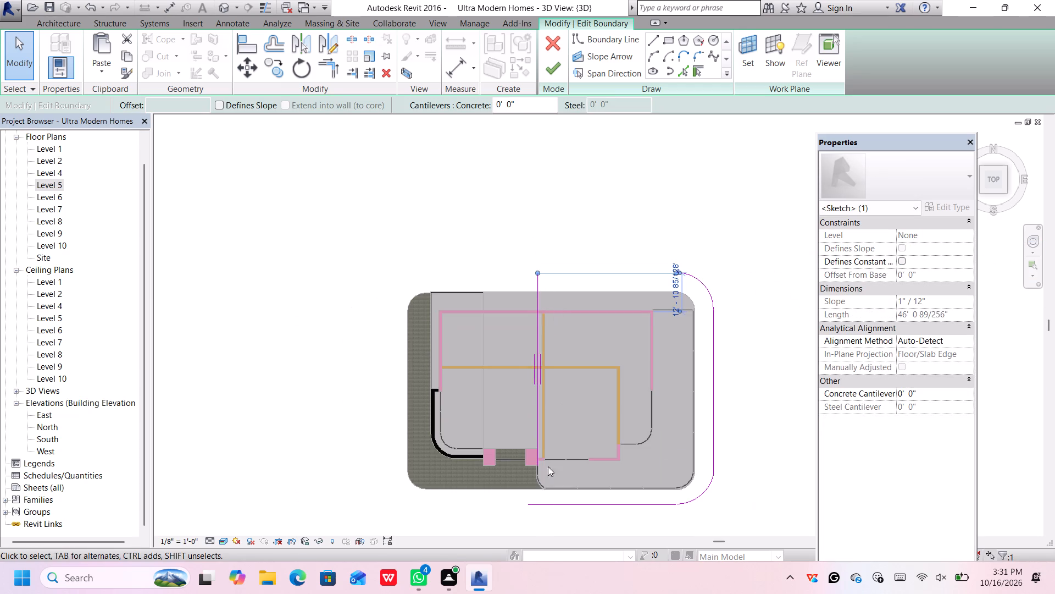
Draw a boundary line from the pier's outer corner straight forward to the front boundary line, continuing the new west edge.
scroll(545, 516, up, 5)
middle_drag(546, 503, 530, 482)
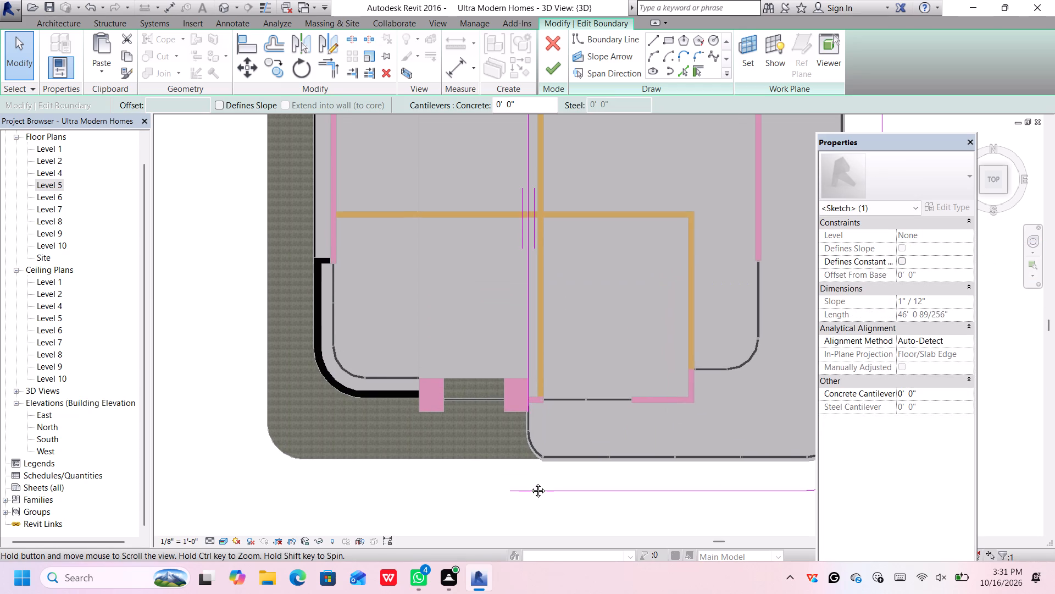
middle_drag(530, 482, 524, 472)
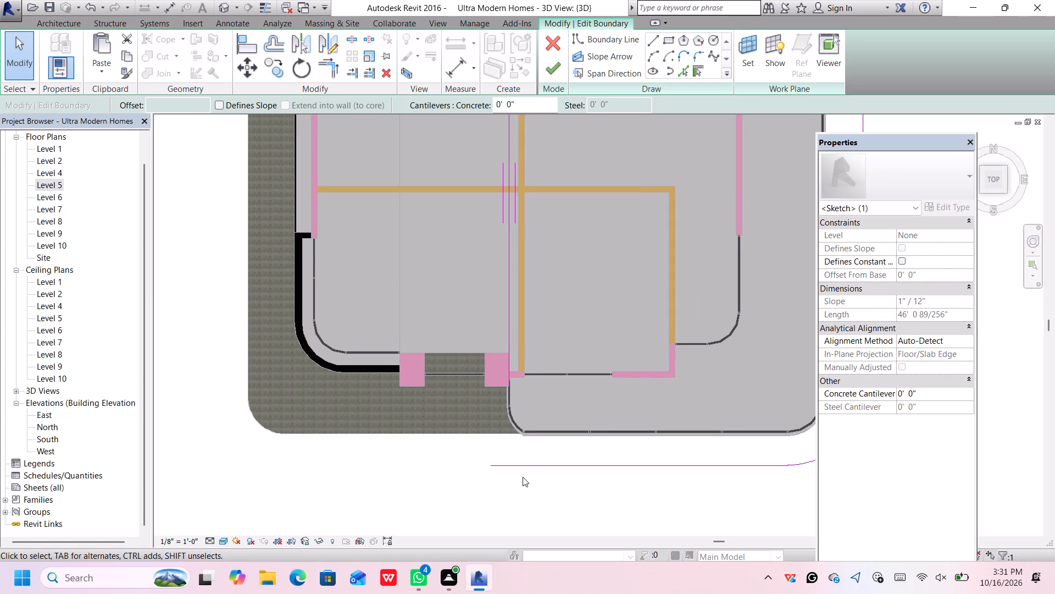
click(617, 81)
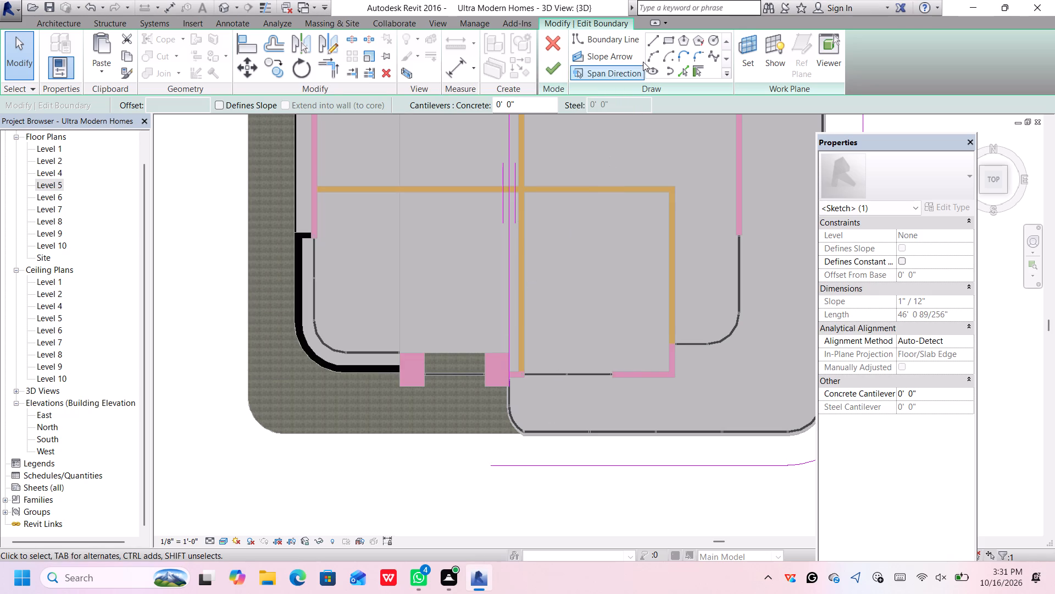
click(654, 41)
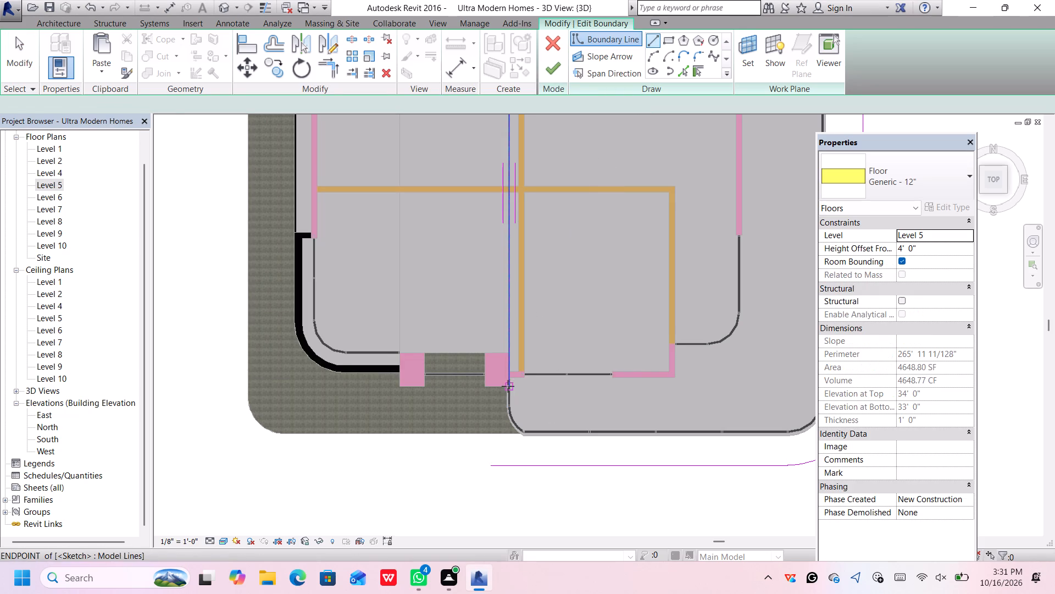
scroll(508, 385, up, 3)
click(509, 387)
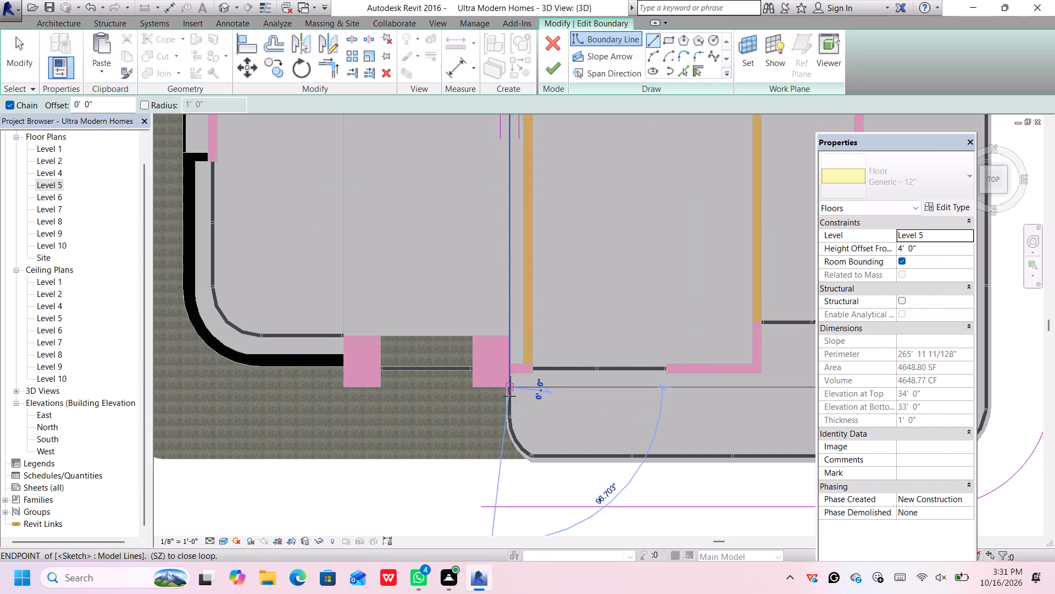
click(507, 504)
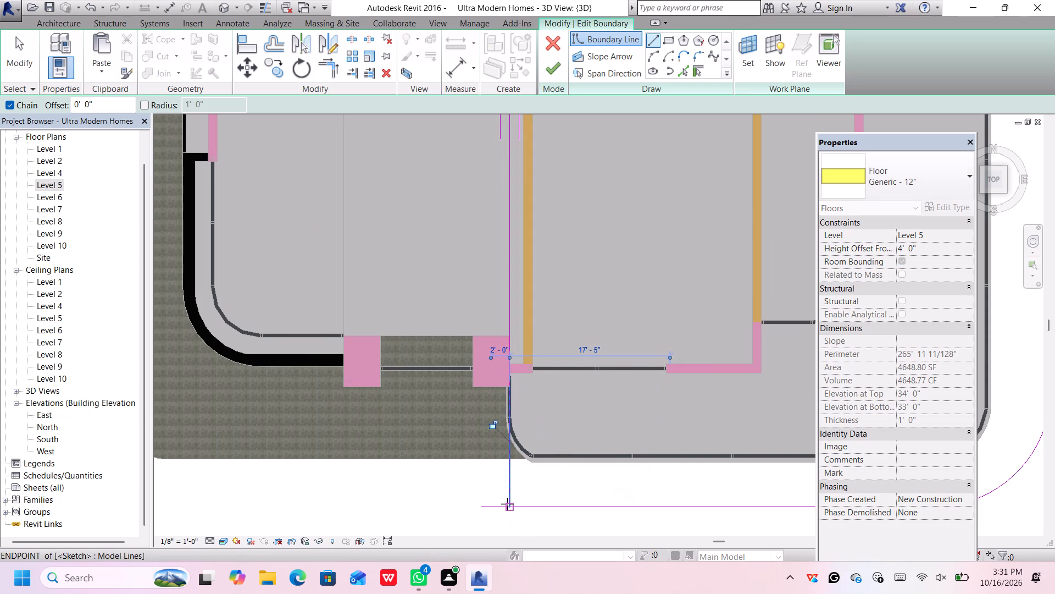
key(space)
scroll(501, 469, down, 3)
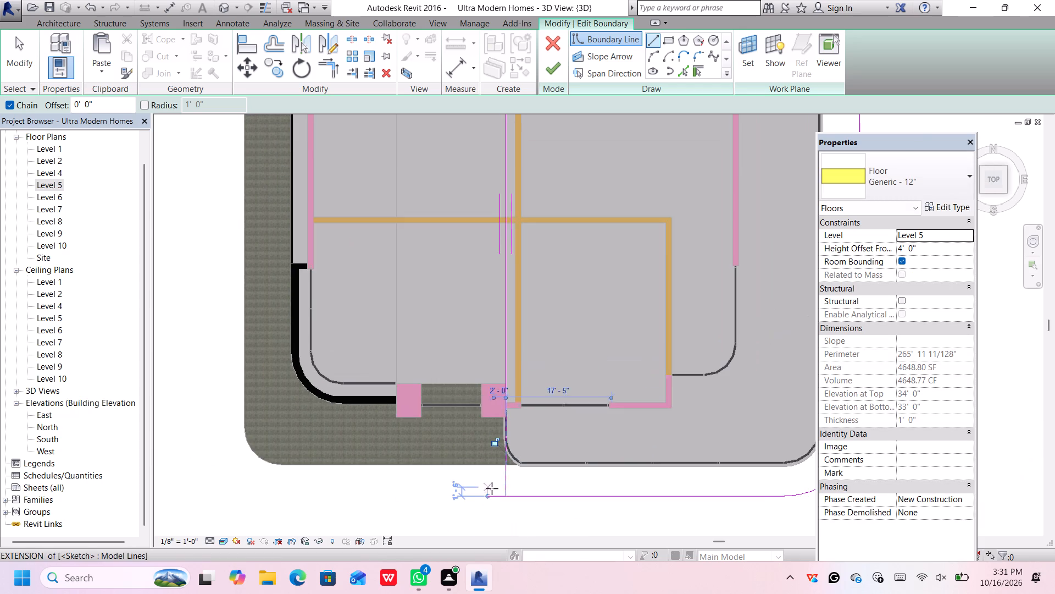
scroll(492, 488, up, 2)
key(space)
key(Escape)
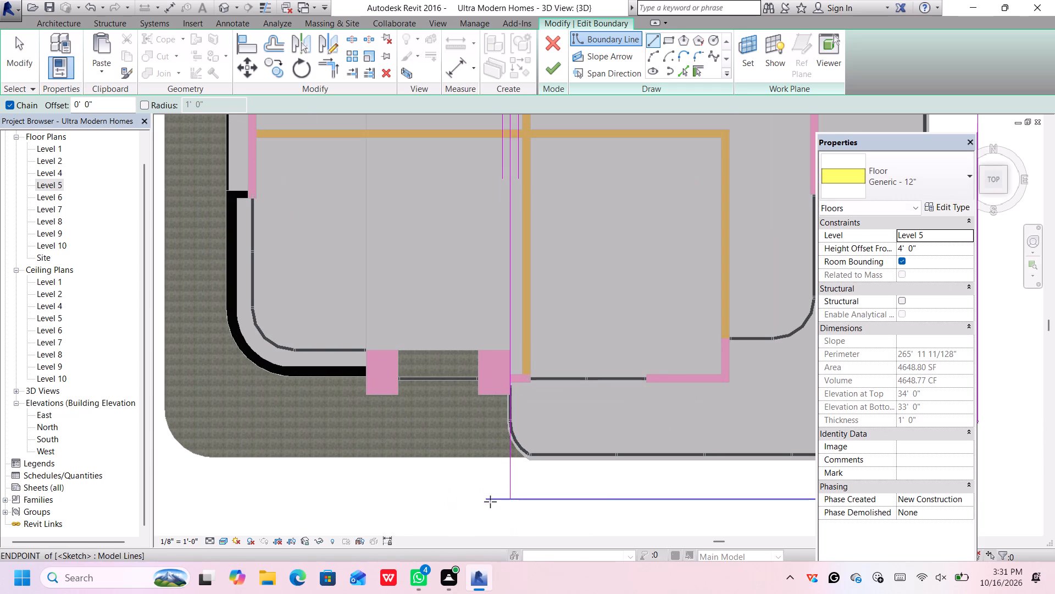
key(Escape)
Shorten the front boundary line to meet the new west edge and finish the Level 5 floor sketch.
click(490, 497)
scroll(487, 501, up, 5)
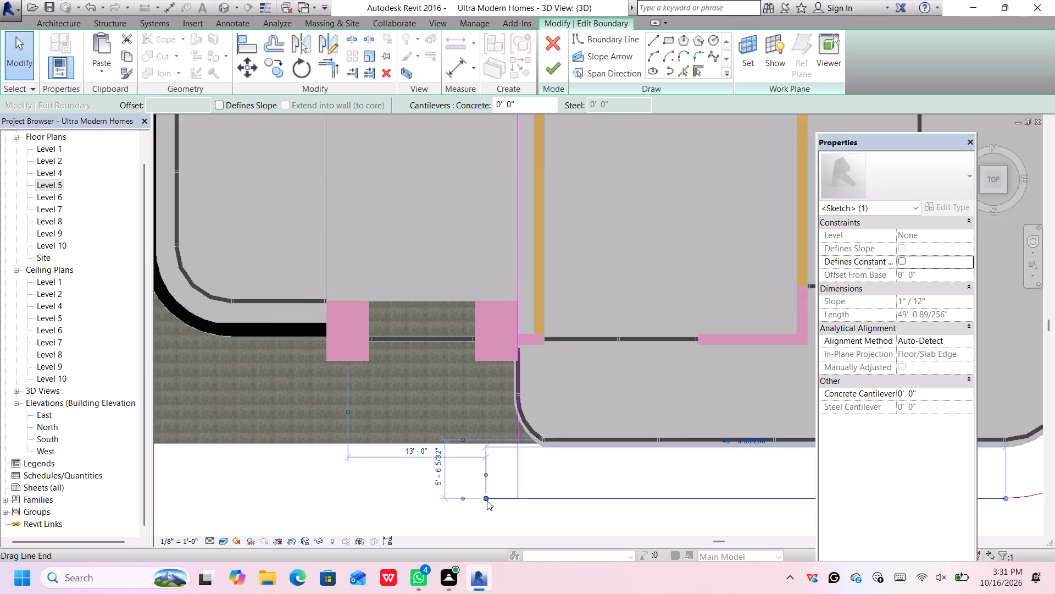
drag(485, 498, 539, 497)
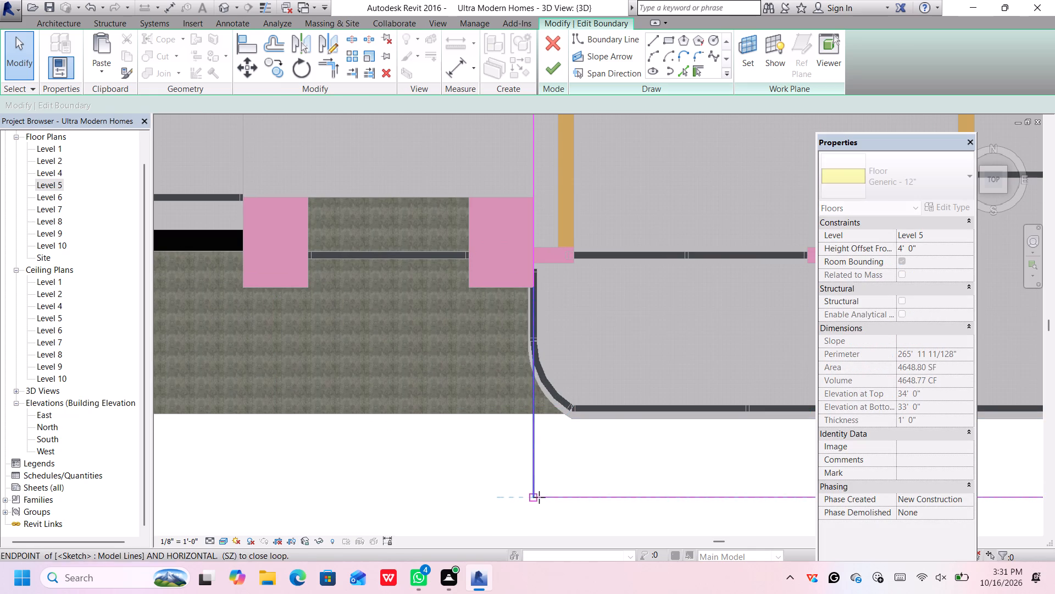
drag(539, 497, 536, 494)
scroll(573, 449, down, 12)
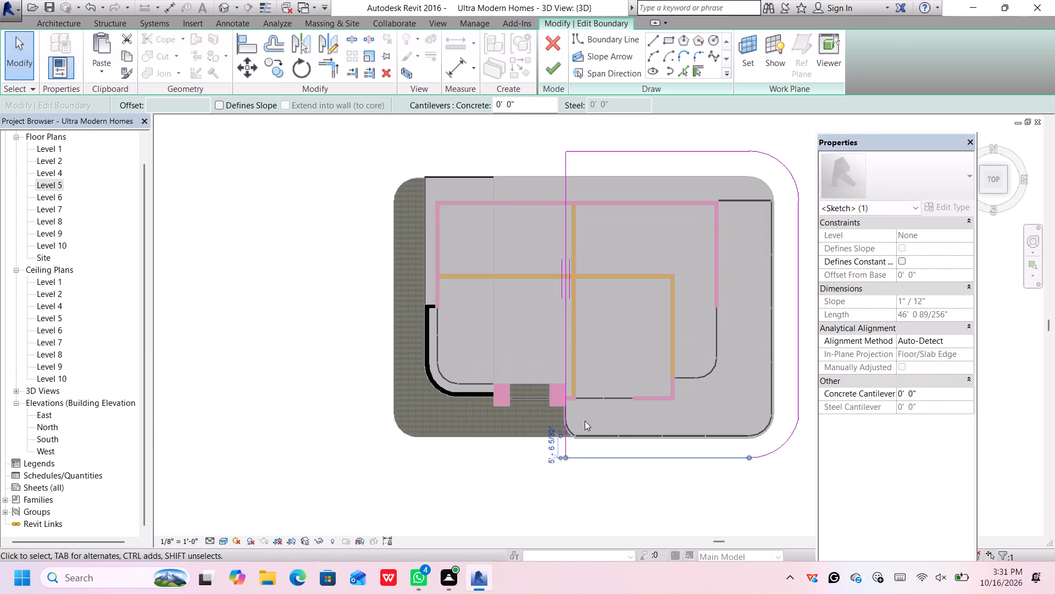
scroll(585, 421, down, 1)
key(Escape)
middle_drag(743, 253, 725, 251)
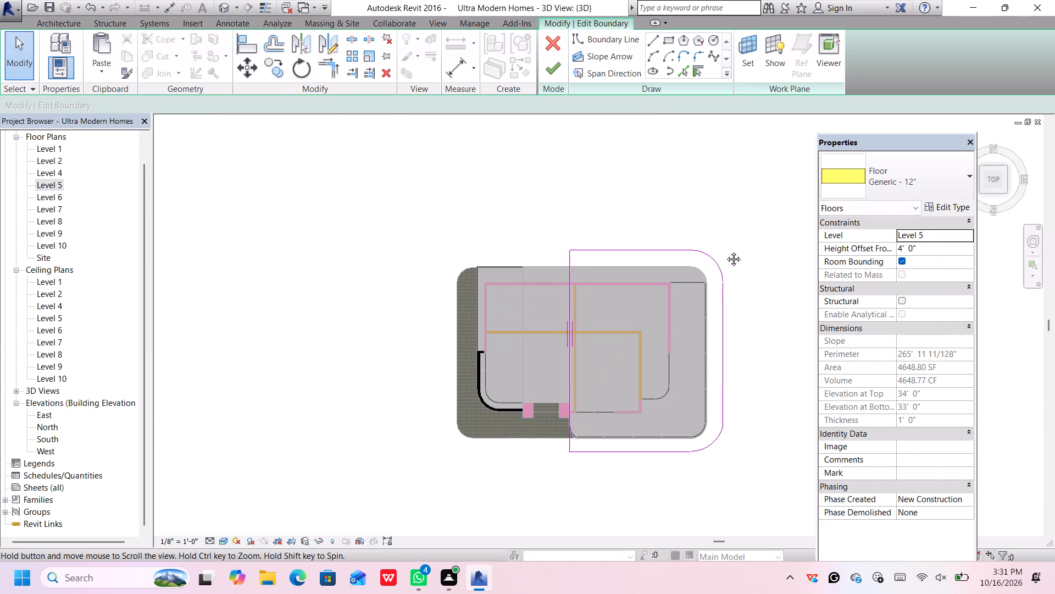
middle_drag(725, 251, 702, 245)
click(552, 70)
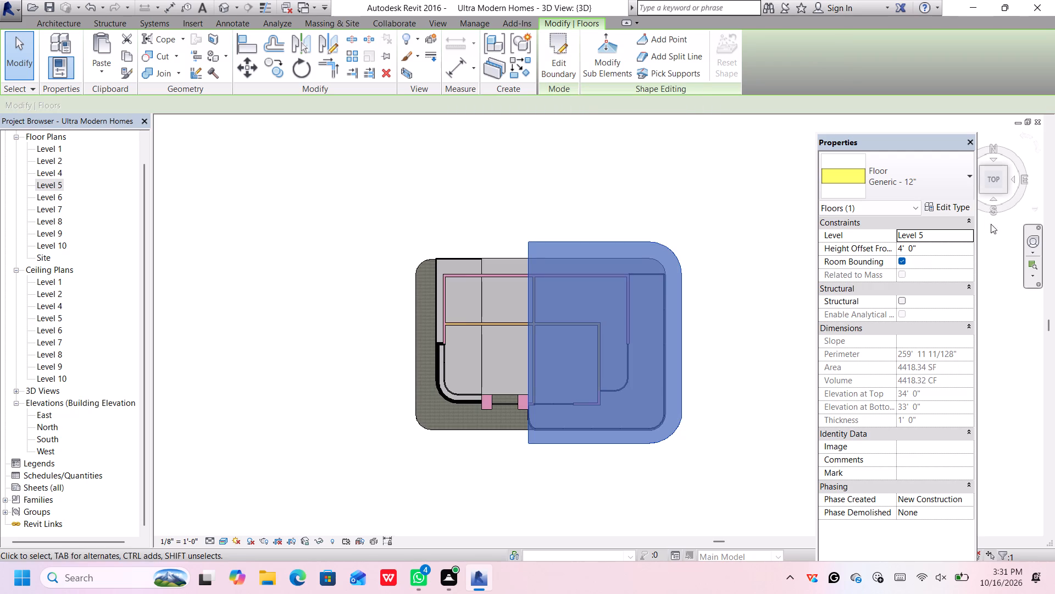
Examine the reshaped Level 5 slab over the terrace and piers from a front corner 3D view.
click(984, 193)
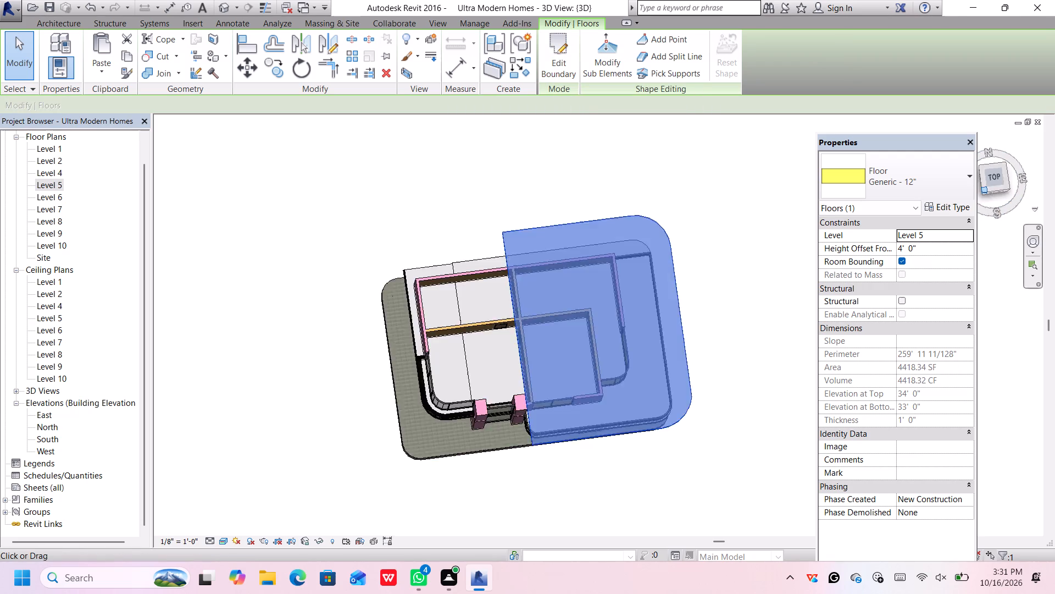
click(738, 252)
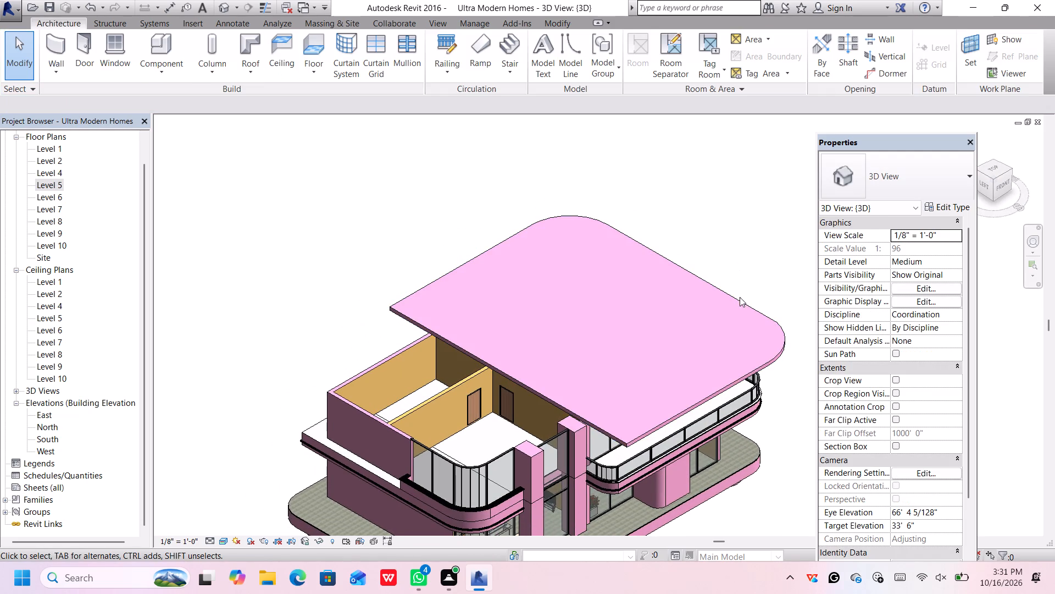
scroll(741, 335, down, 4)
middle_drag(776, 396, 701, 371)
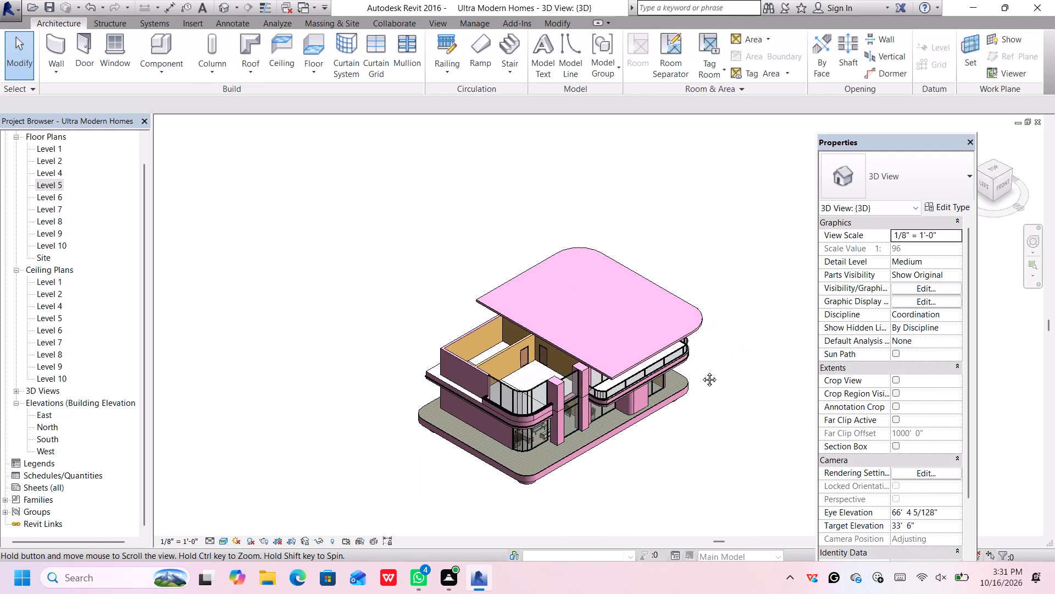
middle_drag(701, 371, 699, 370)
scroll(691, 344, up, 4)
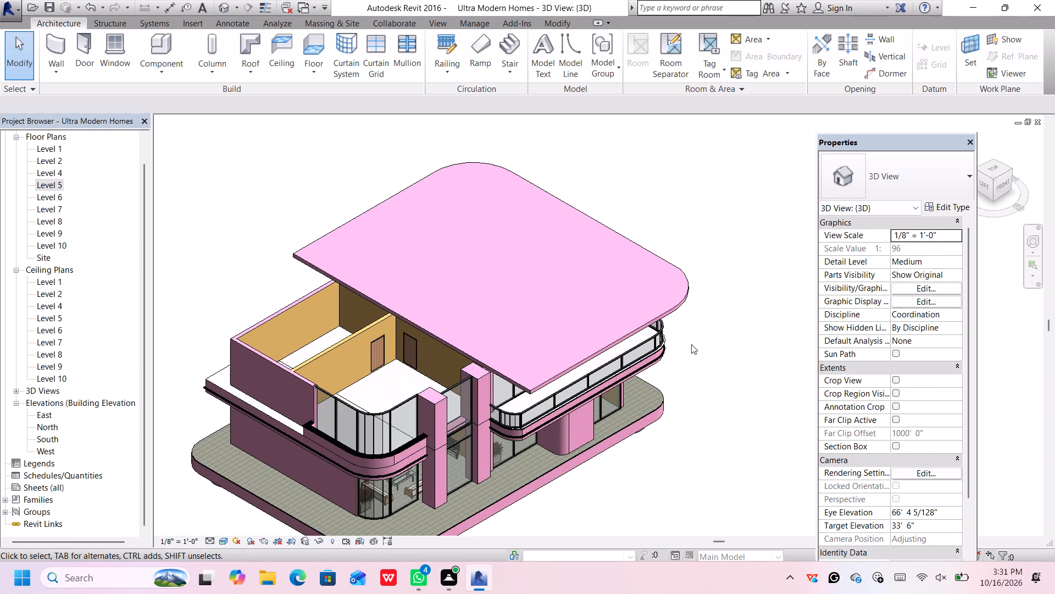
scroll(663, 353, up, 1)
scroll(662, 351, down, 1)
scroll(662, 351, up, 1)
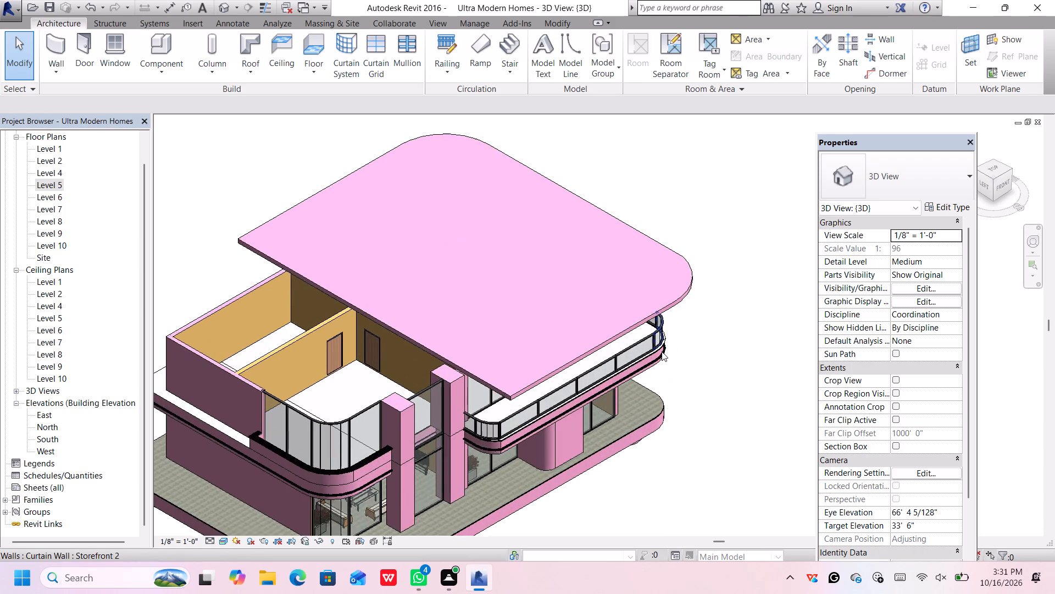
Change the Level 5 slab's floor type to Generic - 2', matching the terrace slab below it.
scroll(662, 351, up, 6)
click(662, 354)
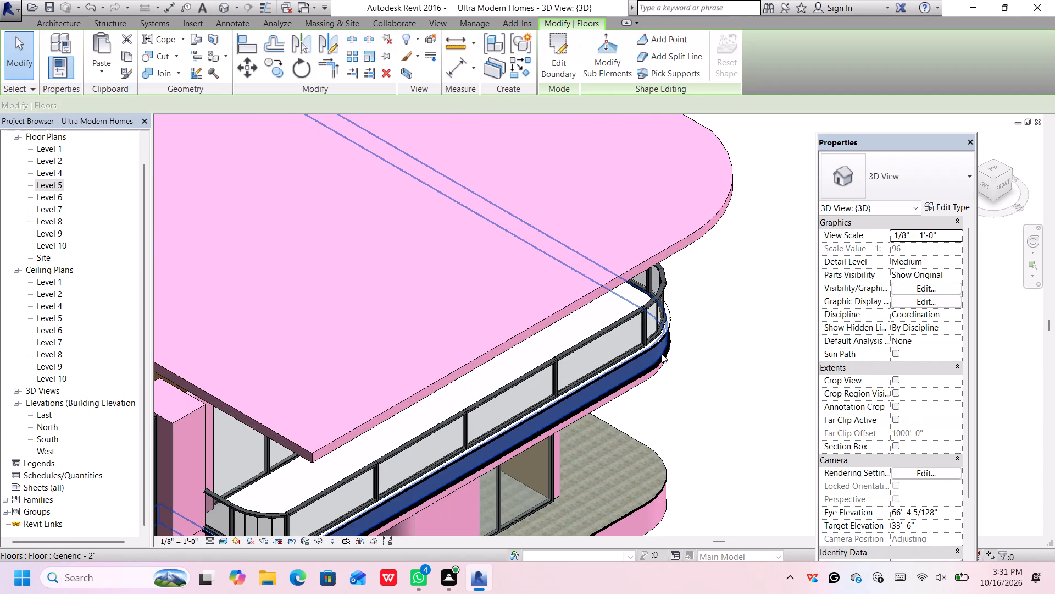
scroll(662, 354, down, 7)
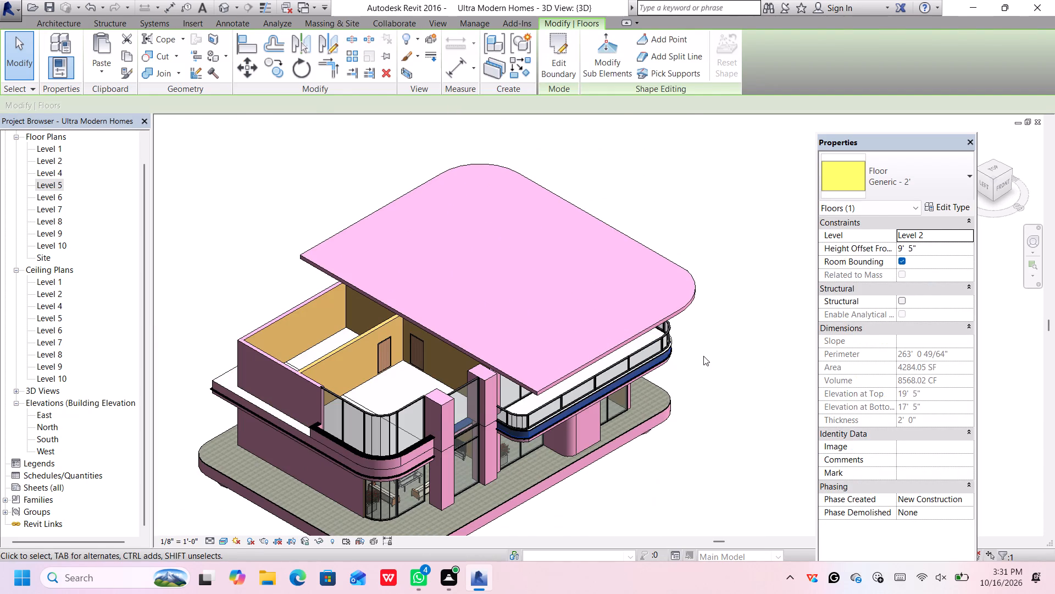
click(703, 356)
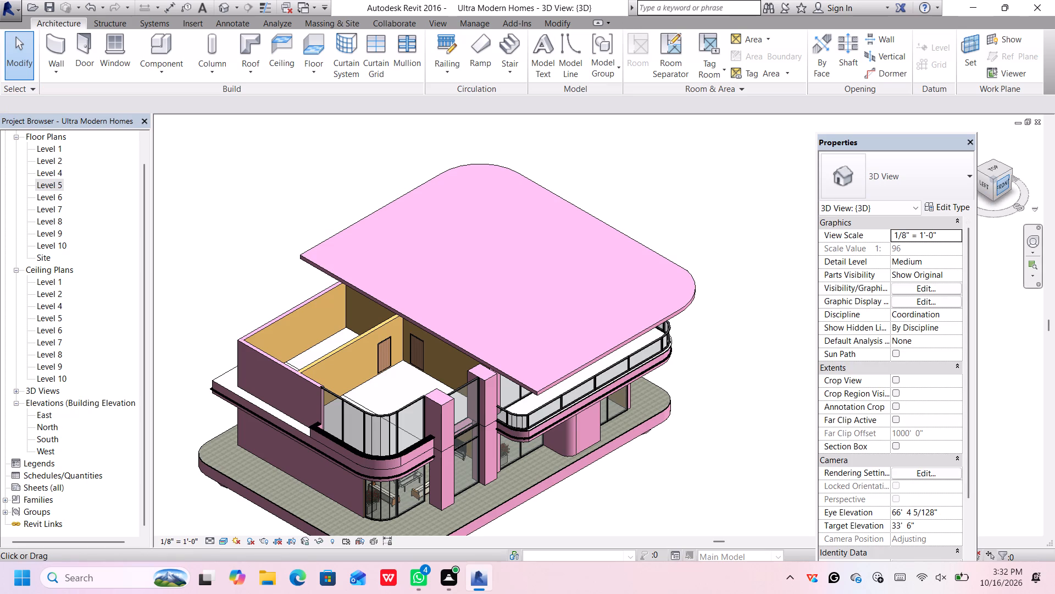
click(1003, 183)
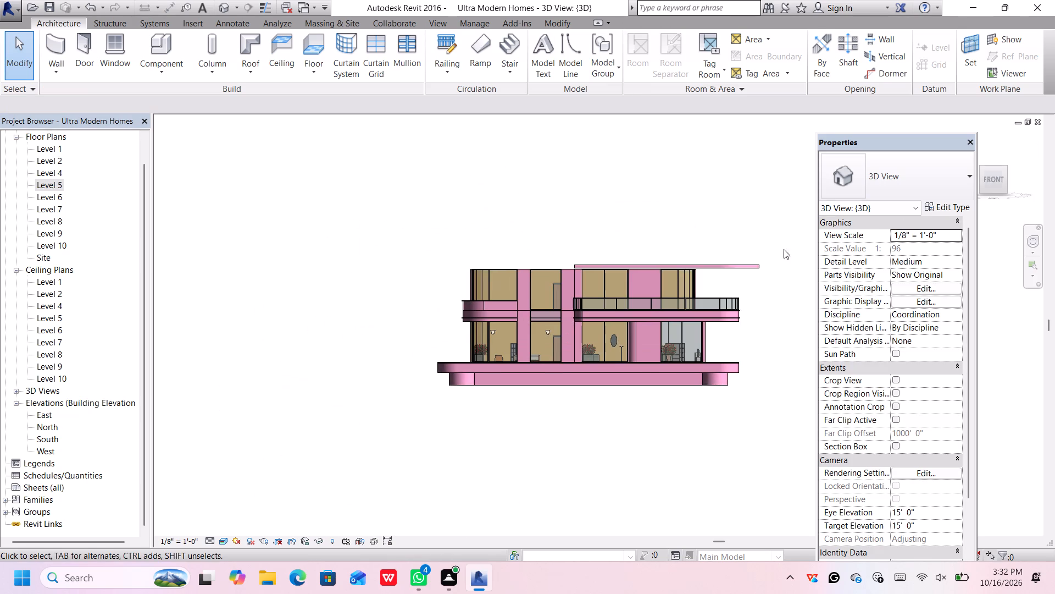
scroll(719, 272, up, 7)
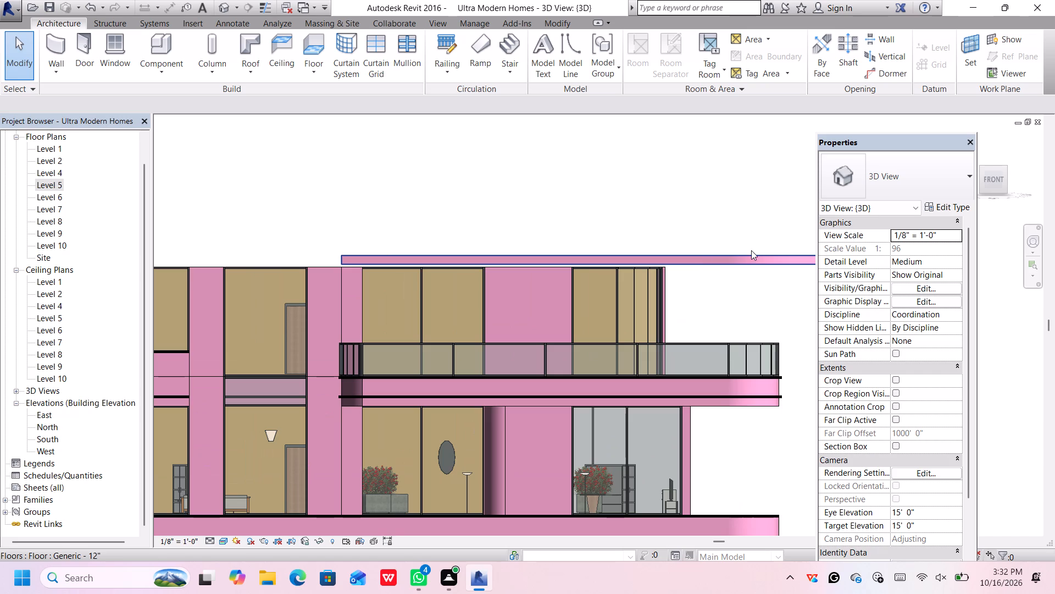
drag(764, 259, 760, 254)
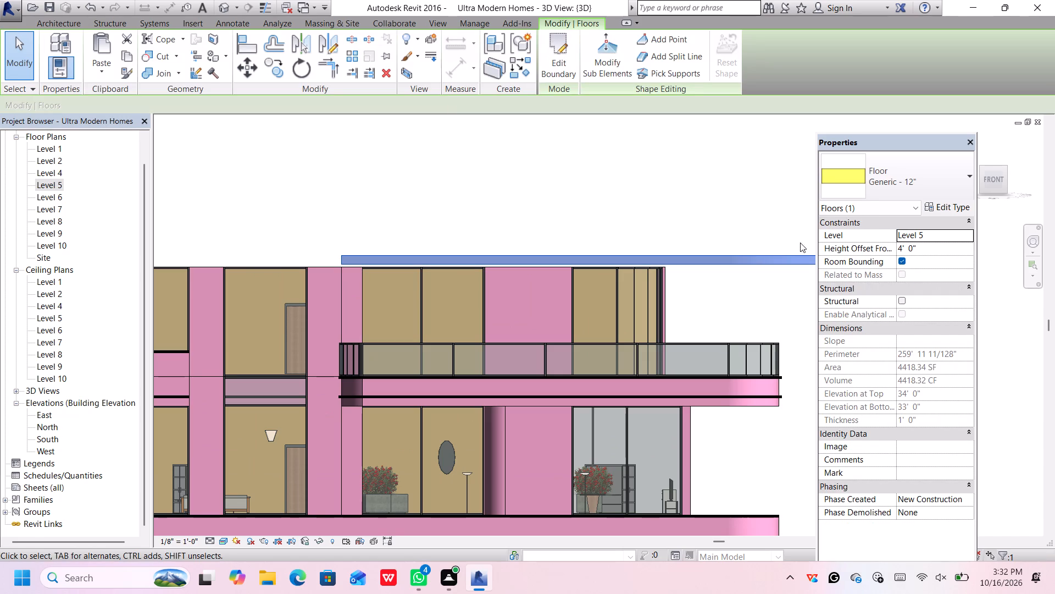
click(909, 191)
scroll(898, 250, up, 4)
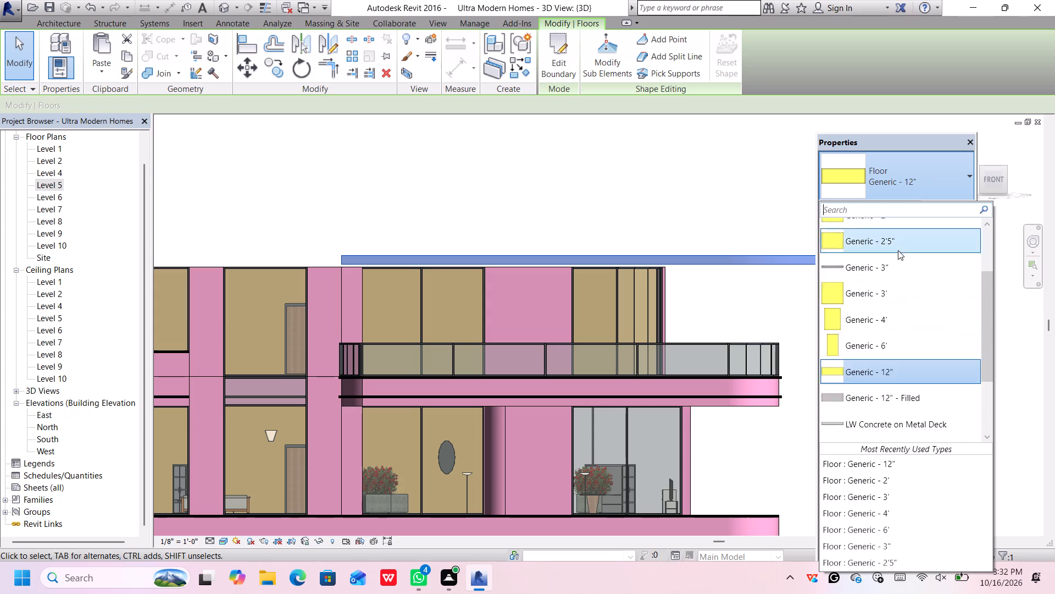
click(904, 248)
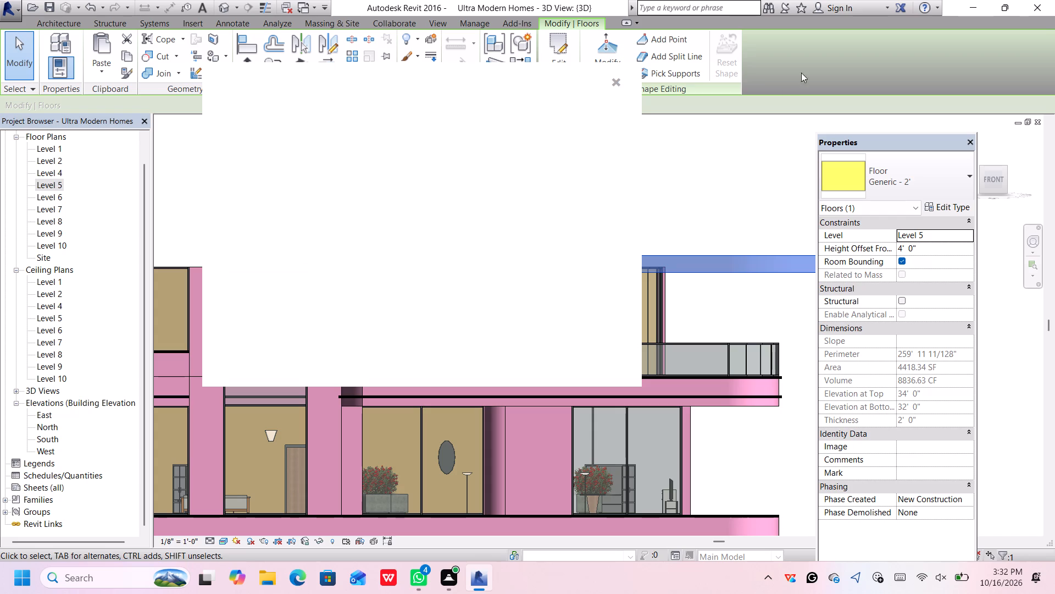
click(617, 78)
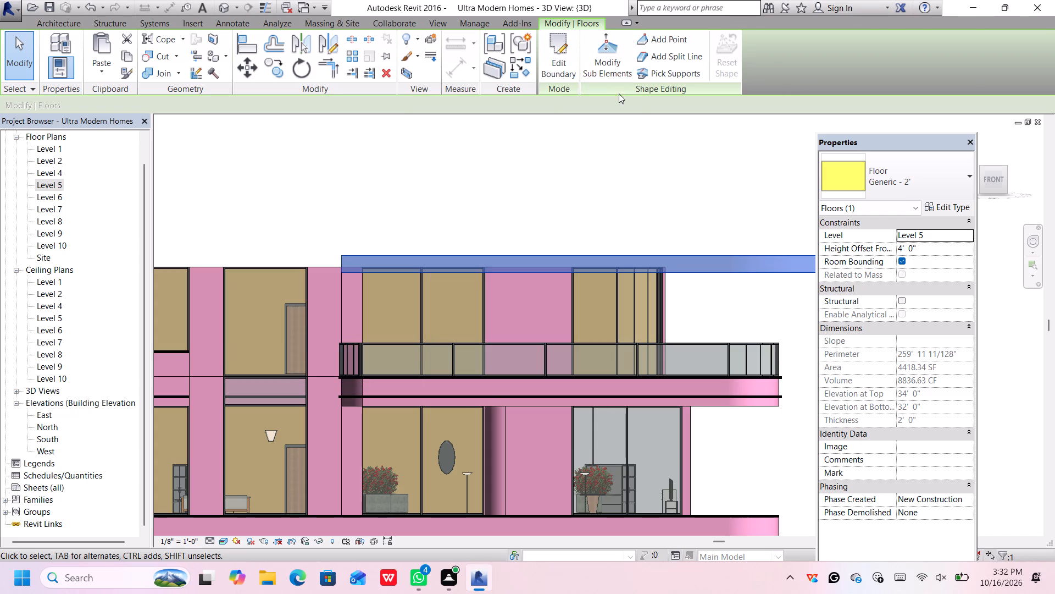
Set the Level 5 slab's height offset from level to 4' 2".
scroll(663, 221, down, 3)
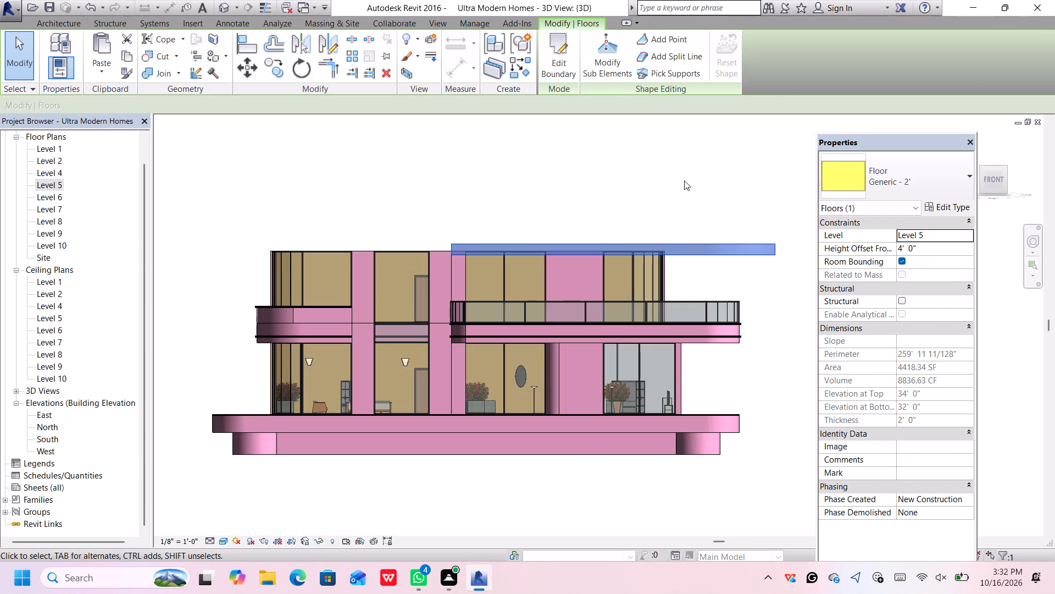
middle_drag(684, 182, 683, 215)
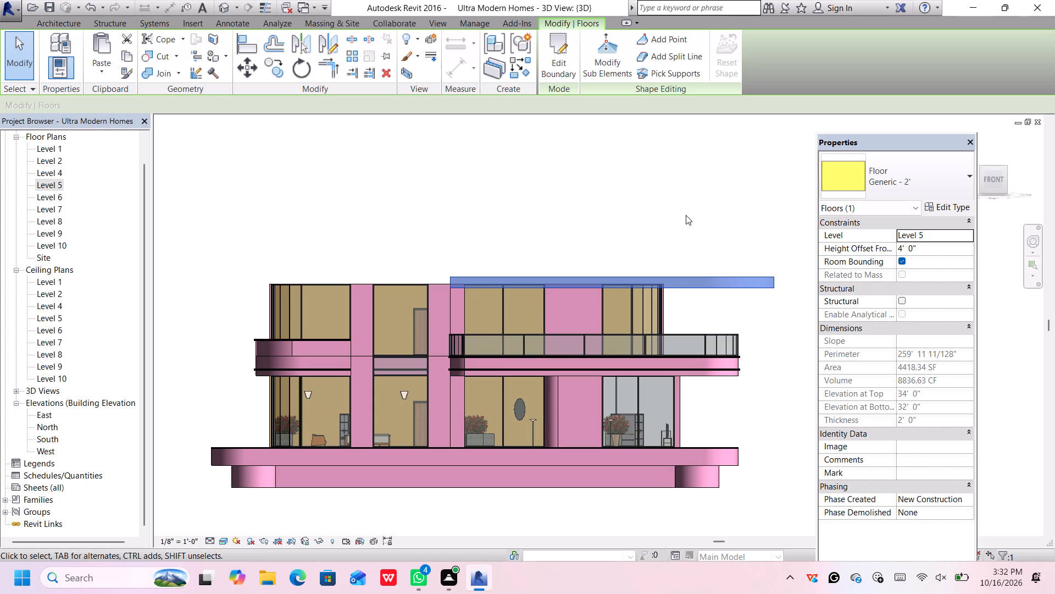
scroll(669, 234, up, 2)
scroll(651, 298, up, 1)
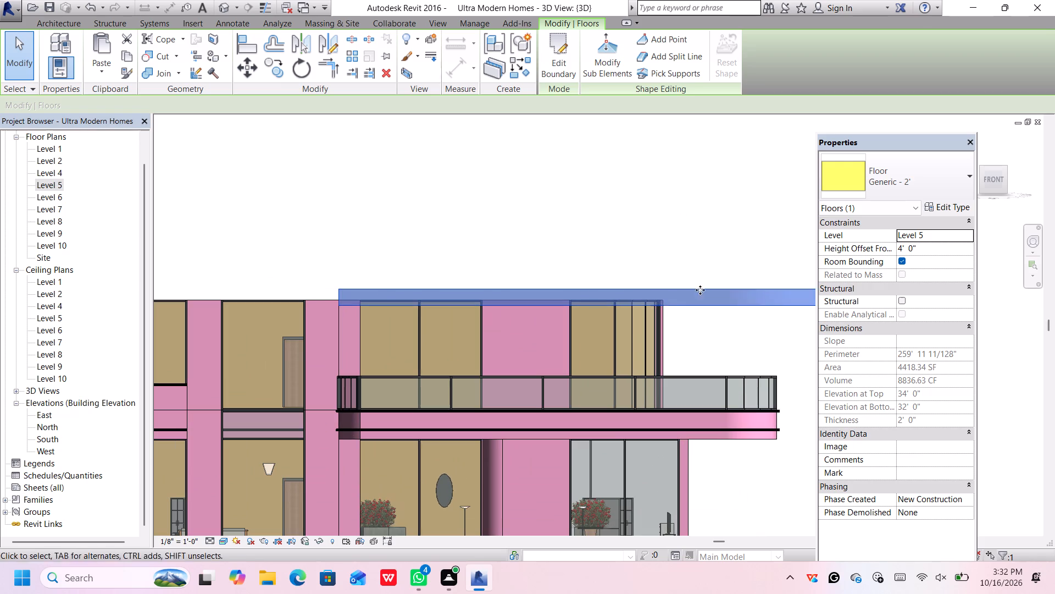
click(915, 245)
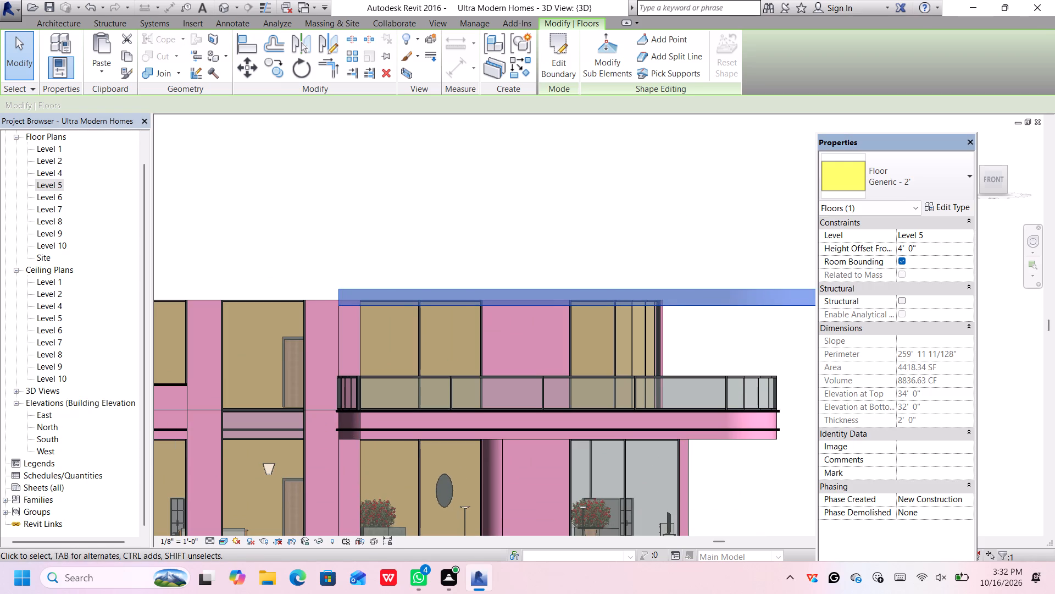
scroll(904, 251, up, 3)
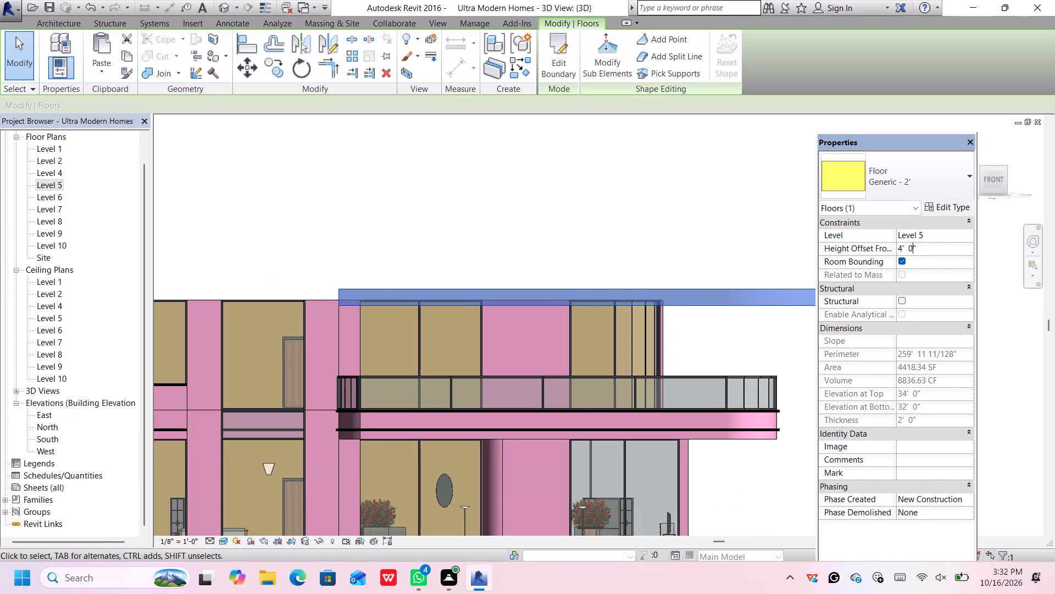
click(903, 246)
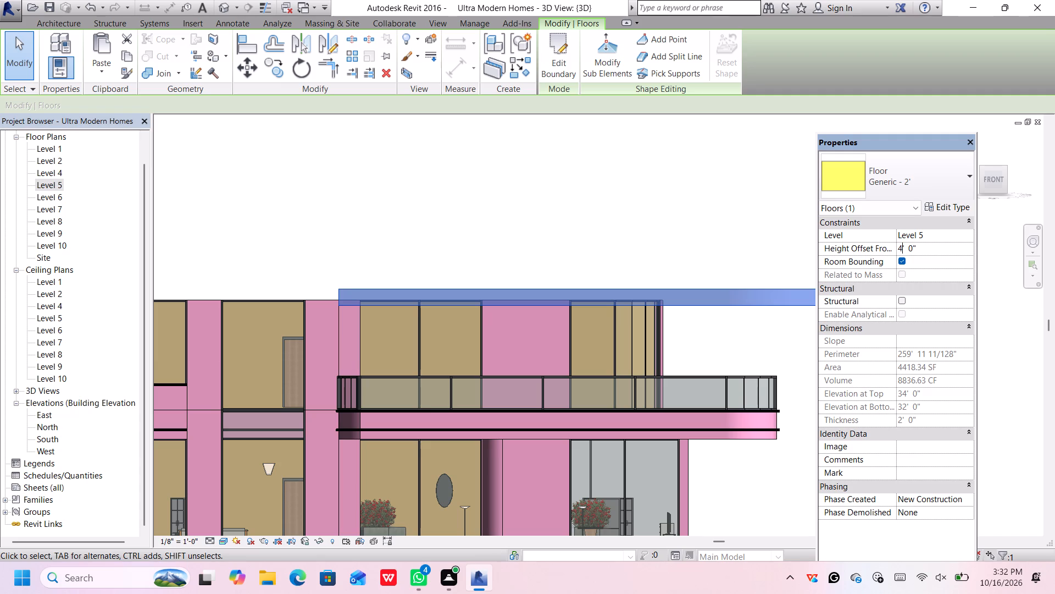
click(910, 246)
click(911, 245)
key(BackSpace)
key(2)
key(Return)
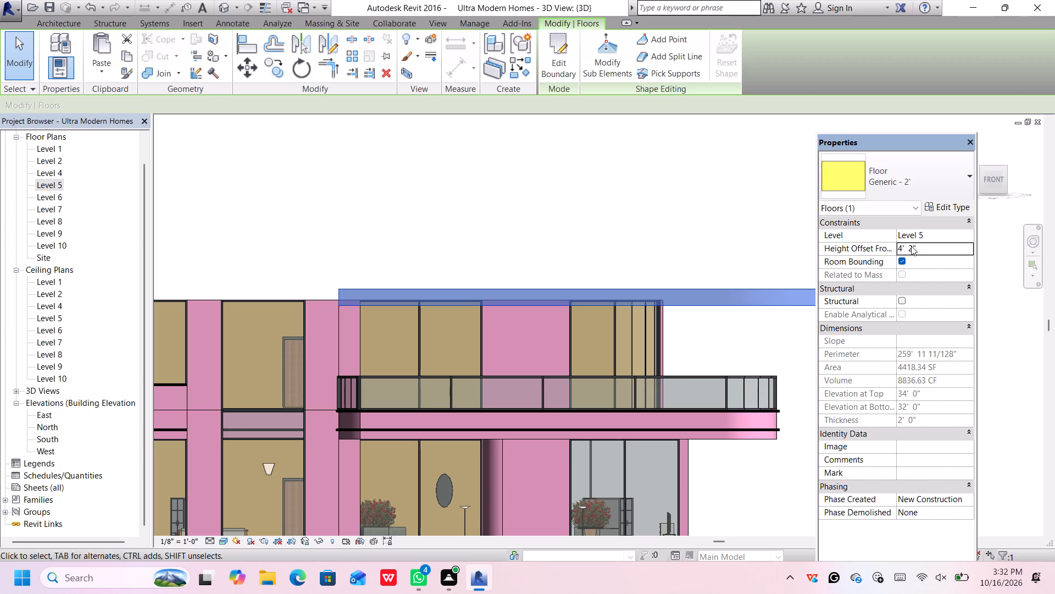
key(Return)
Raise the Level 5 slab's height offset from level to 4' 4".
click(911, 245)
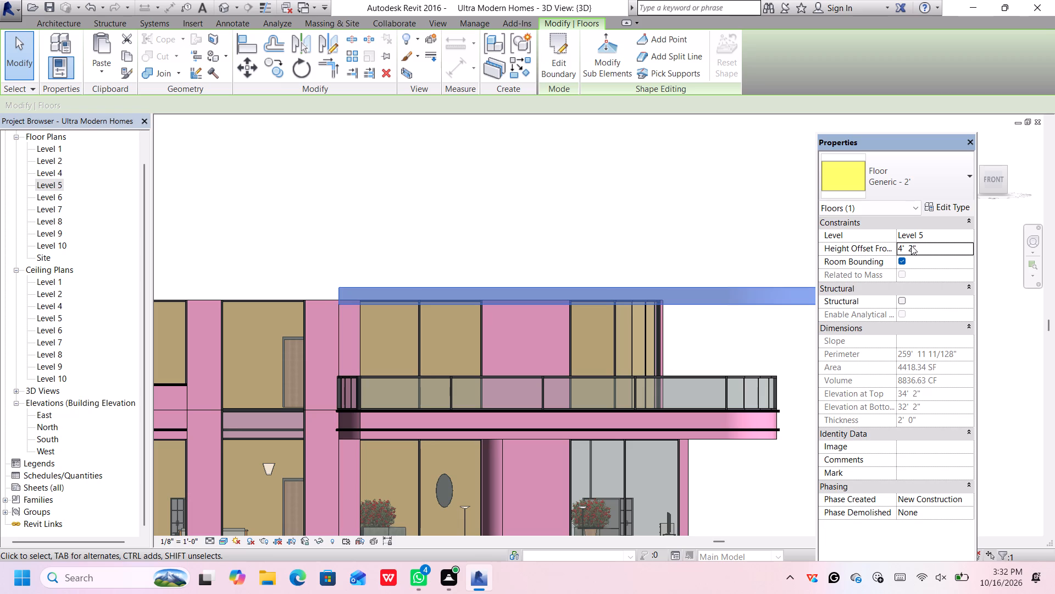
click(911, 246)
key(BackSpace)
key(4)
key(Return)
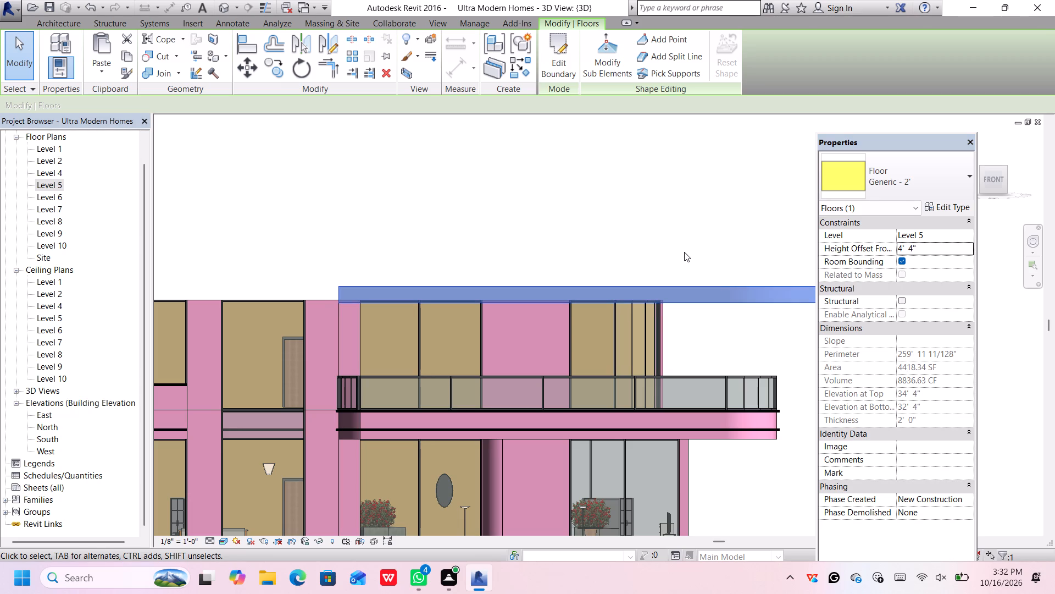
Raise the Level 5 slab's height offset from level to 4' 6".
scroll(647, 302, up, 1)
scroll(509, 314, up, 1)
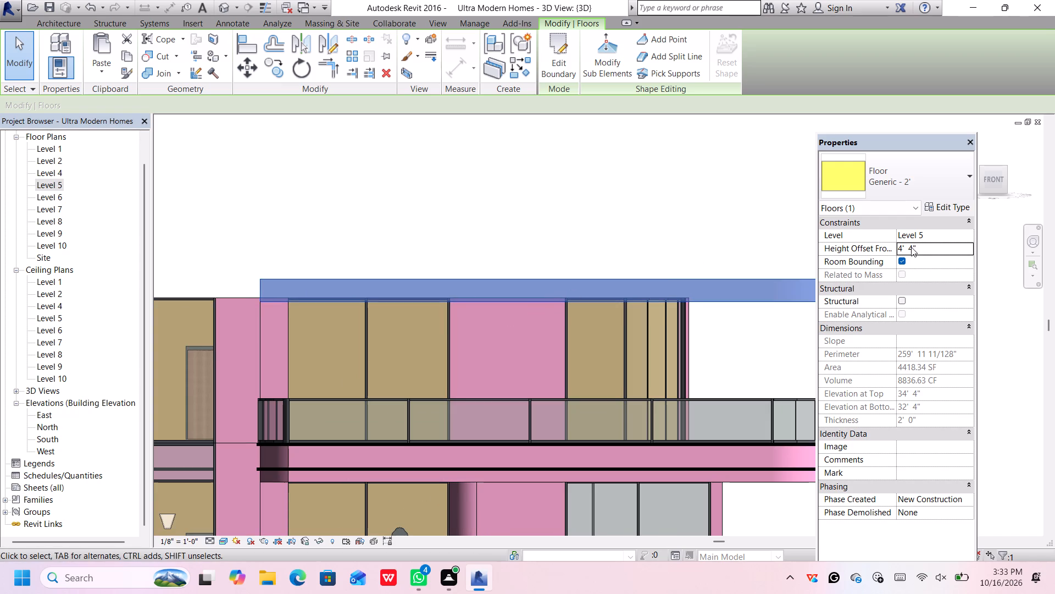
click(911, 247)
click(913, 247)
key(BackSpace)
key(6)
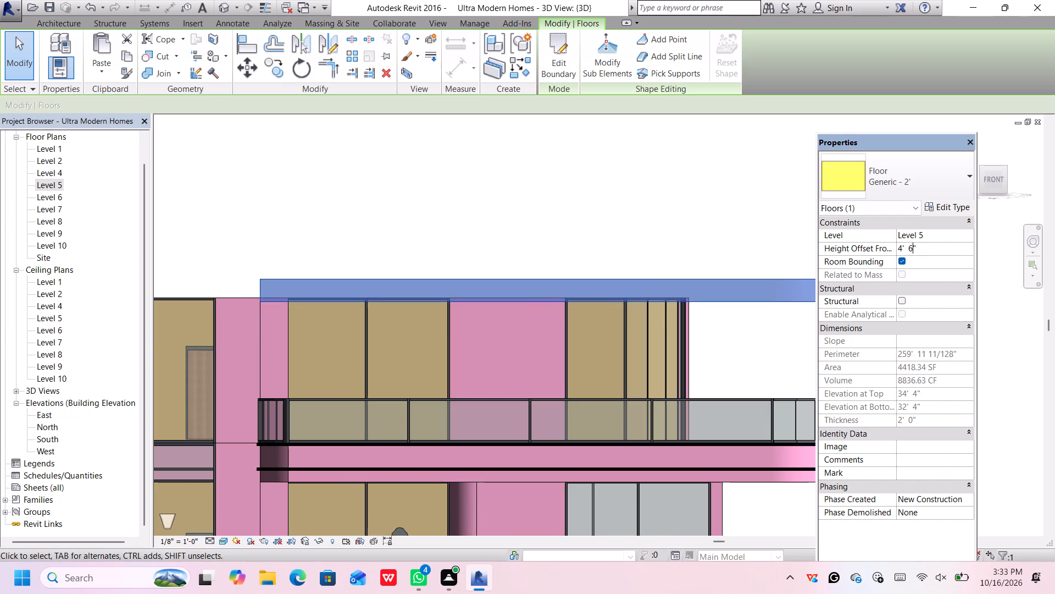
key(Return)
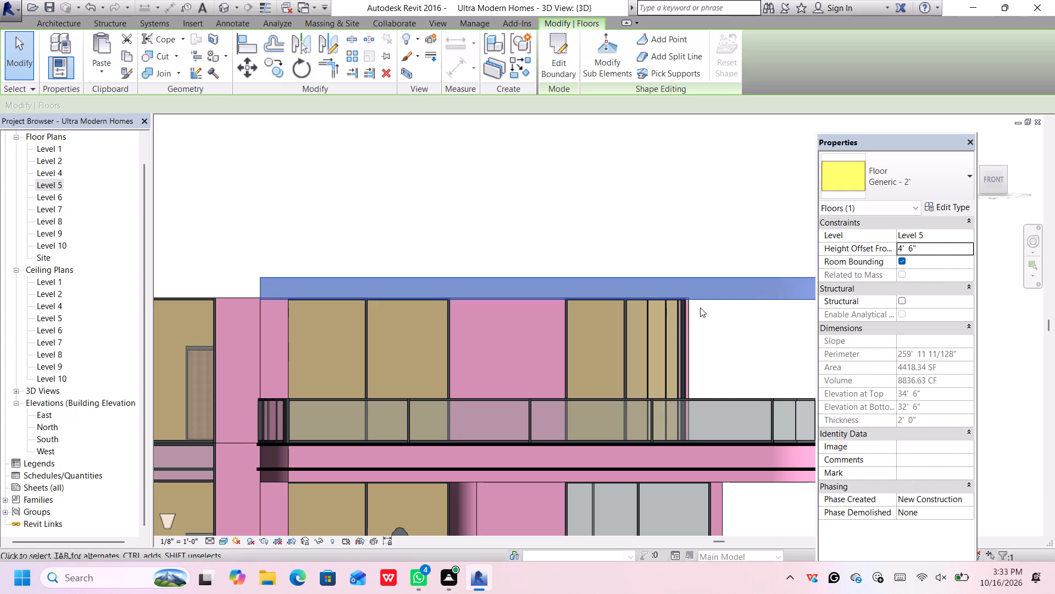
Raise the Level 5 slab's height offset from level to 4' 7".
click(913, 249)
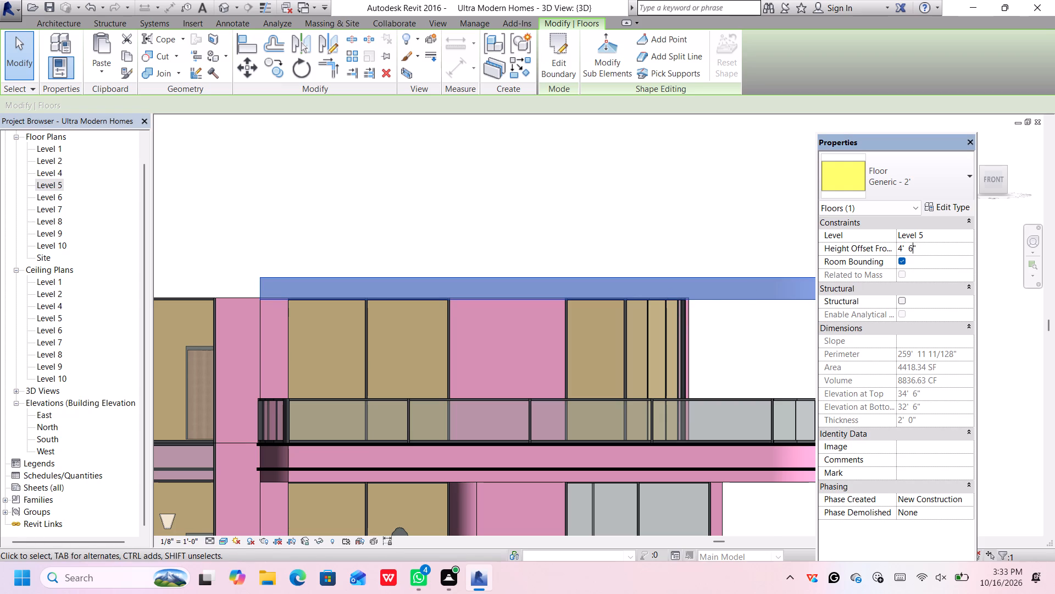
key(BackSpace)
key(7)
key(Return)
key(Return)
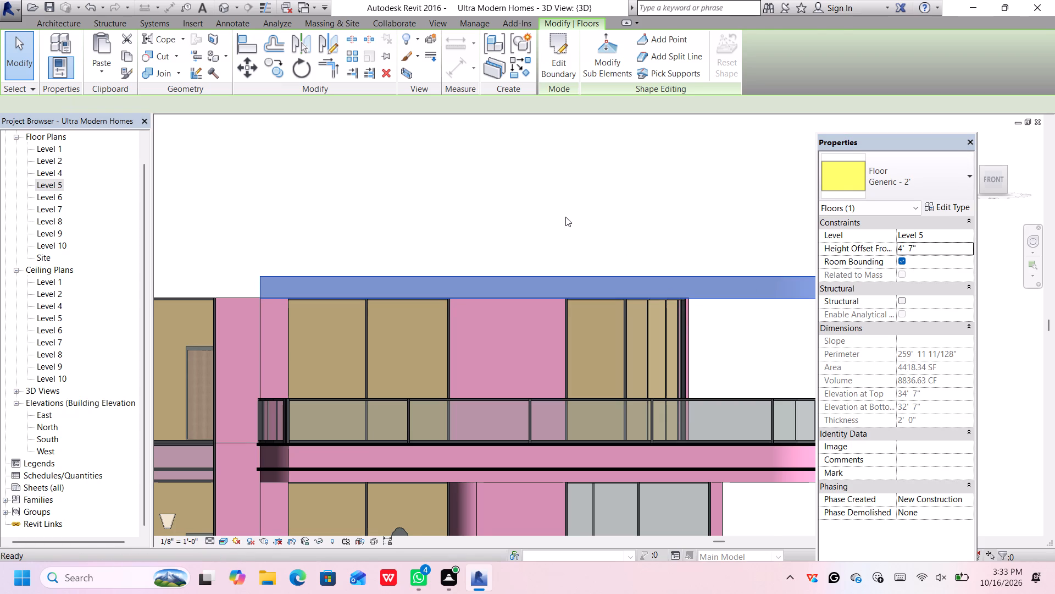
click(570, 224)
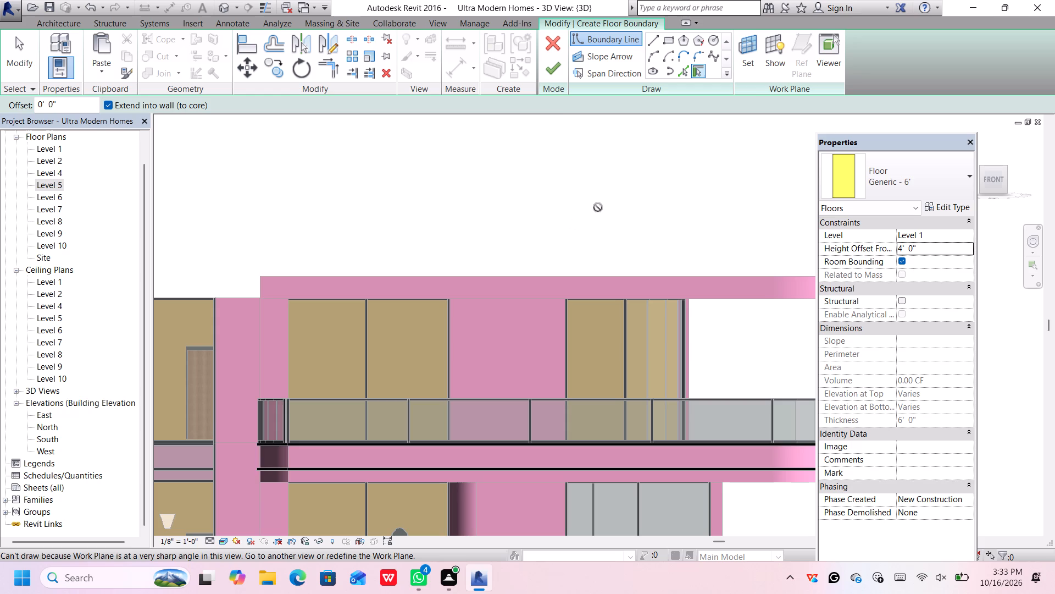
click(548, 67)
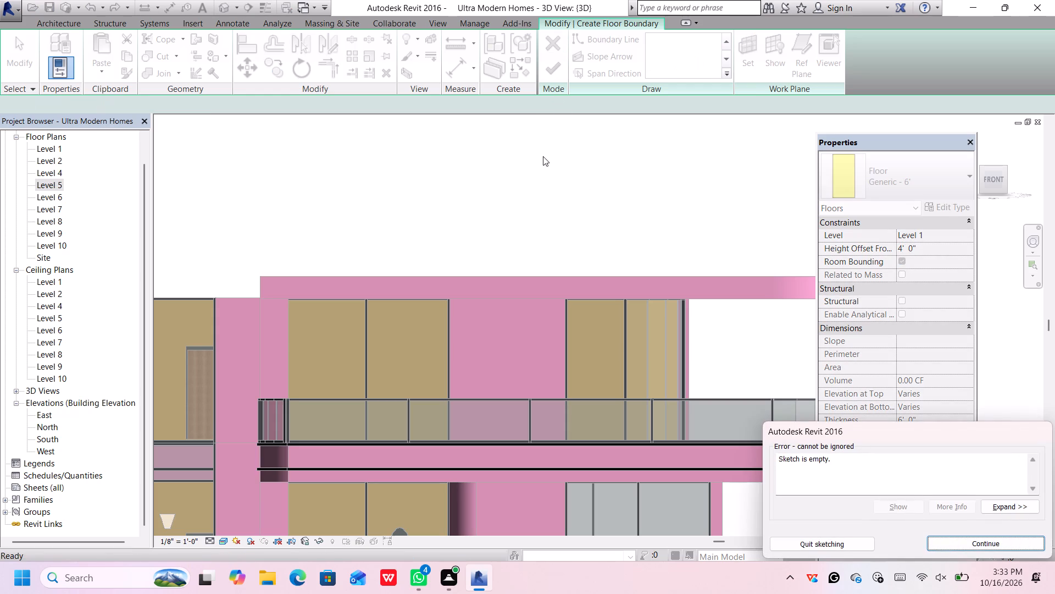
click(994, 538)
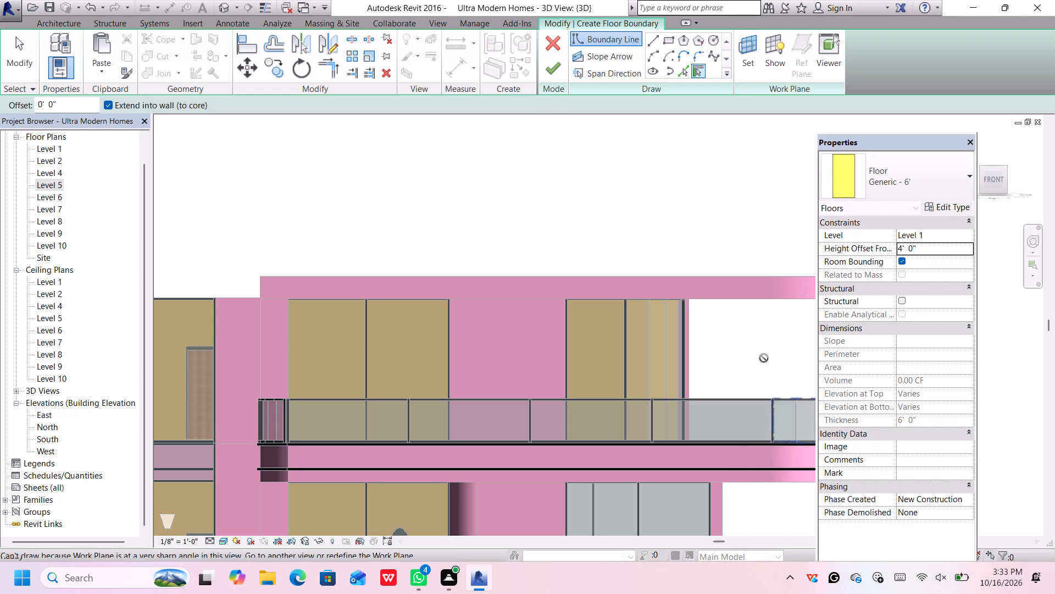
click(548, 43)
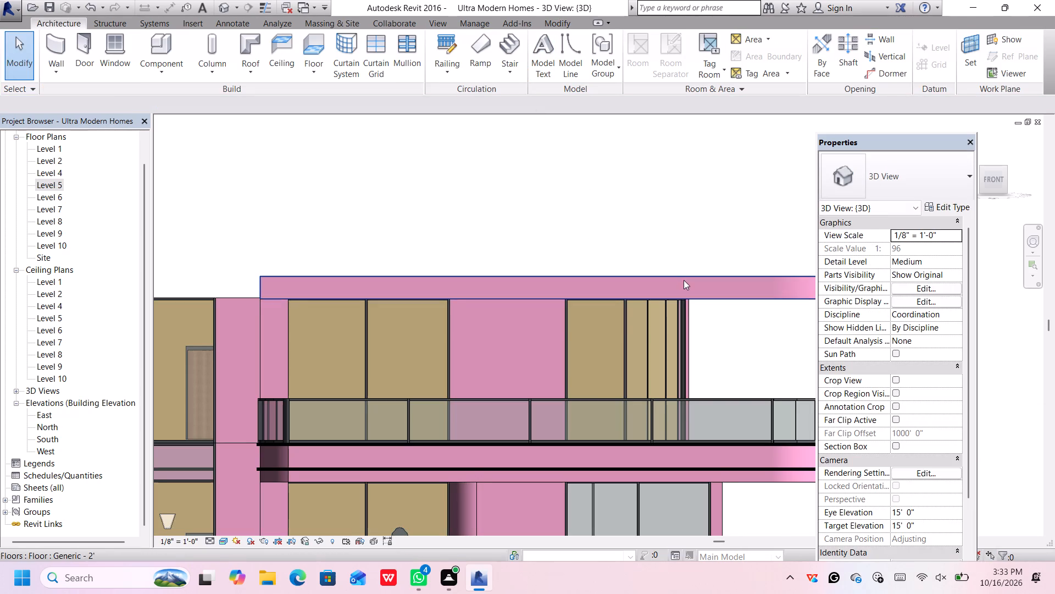
Set the Level 5 slab's height offset to 4' 8" so its underside clears the tops of the upper windows and walls.
click(684, 280)
scroll(452, 305, up, 6)
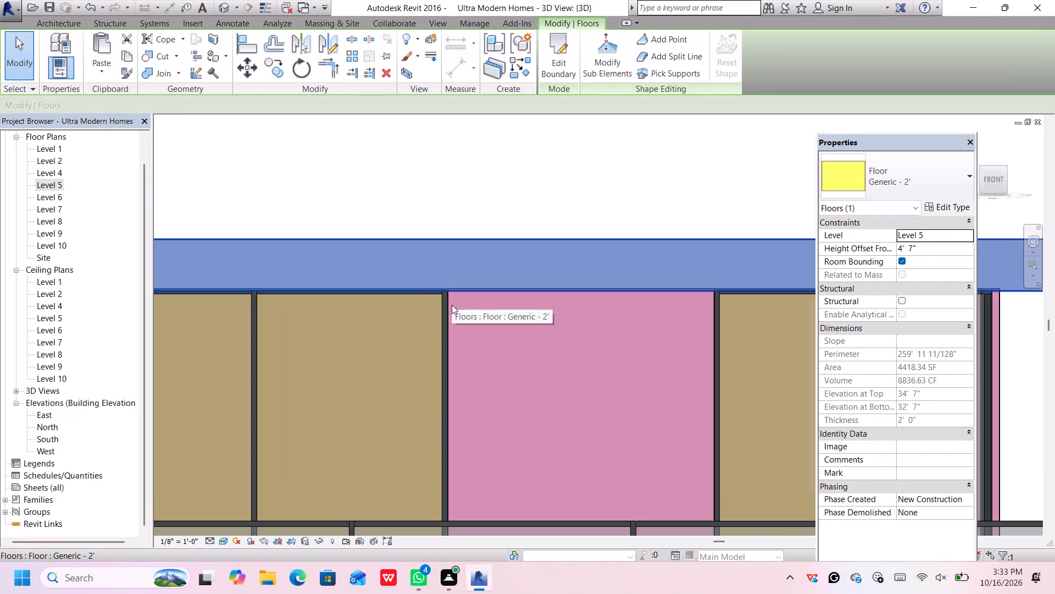
scroll(452, 305, up, 6)
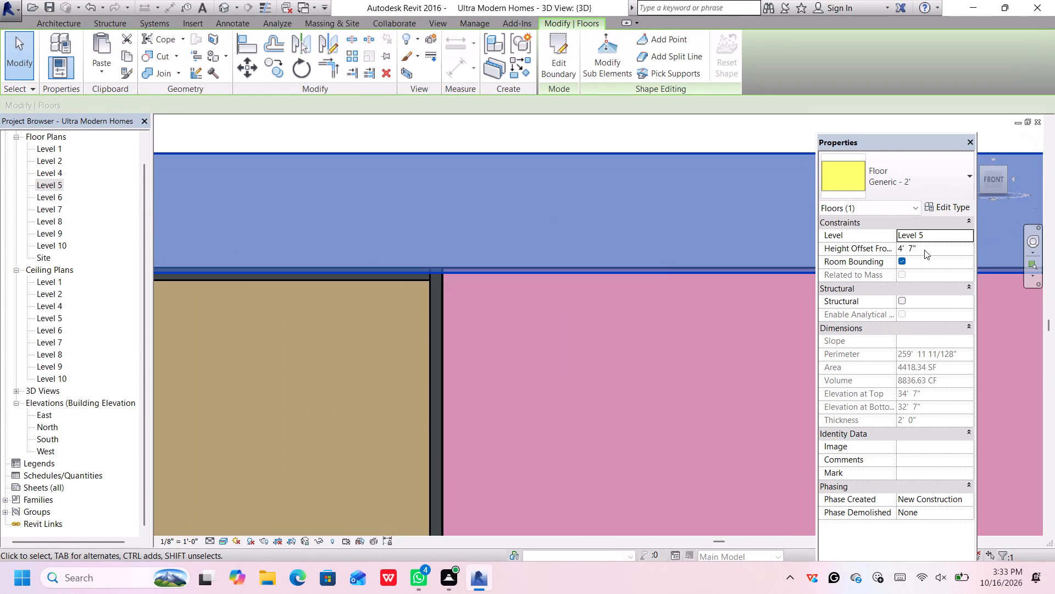
click(914, 250)
key(BackSpace)
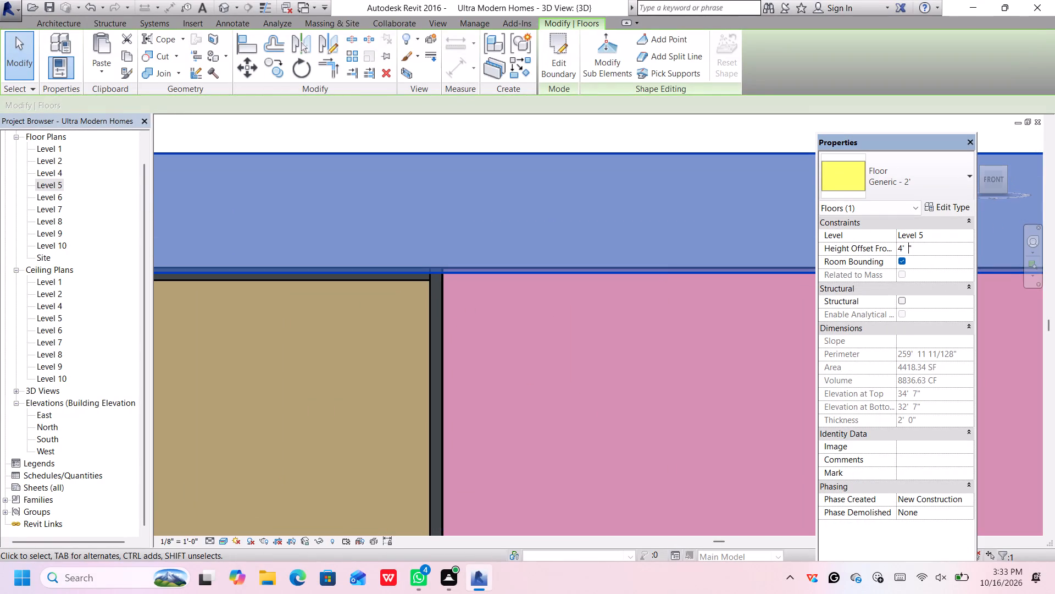
key(8)
key(Return)
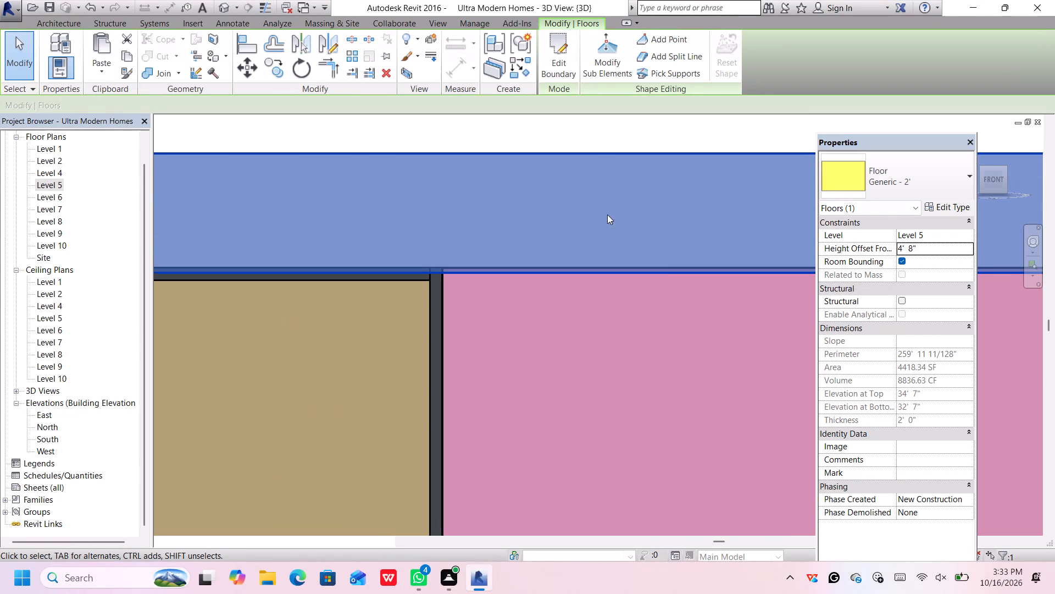
Examine the whole house from the front to check how the Level 5 slab sits on the upper walls.
scroll(538, 205, down, 12)
click(559, 151)
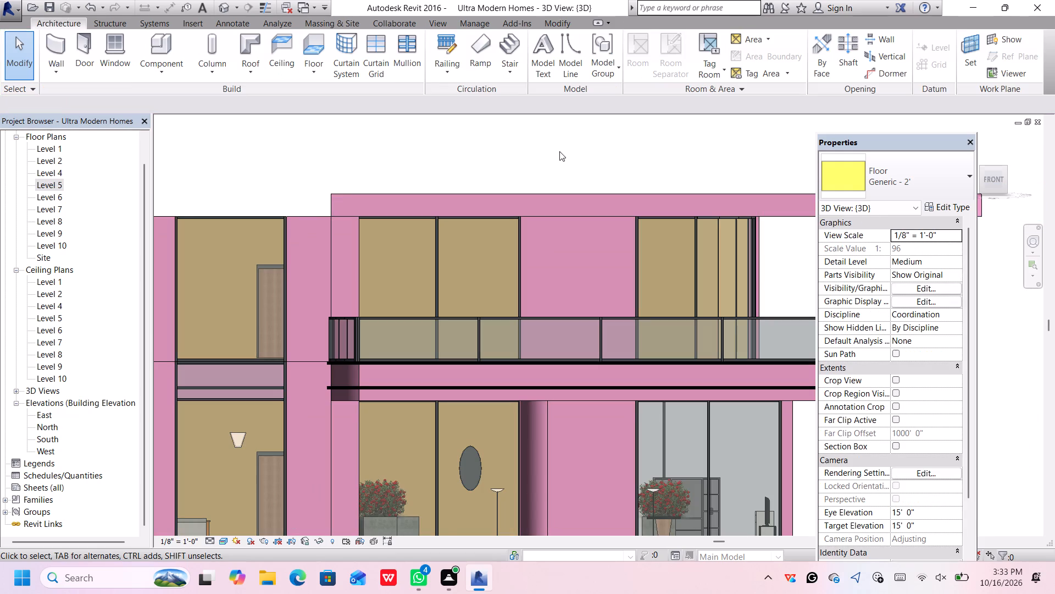
scroll(559, 152, down, 5)
middle_drag(562, 135, 563, 168)
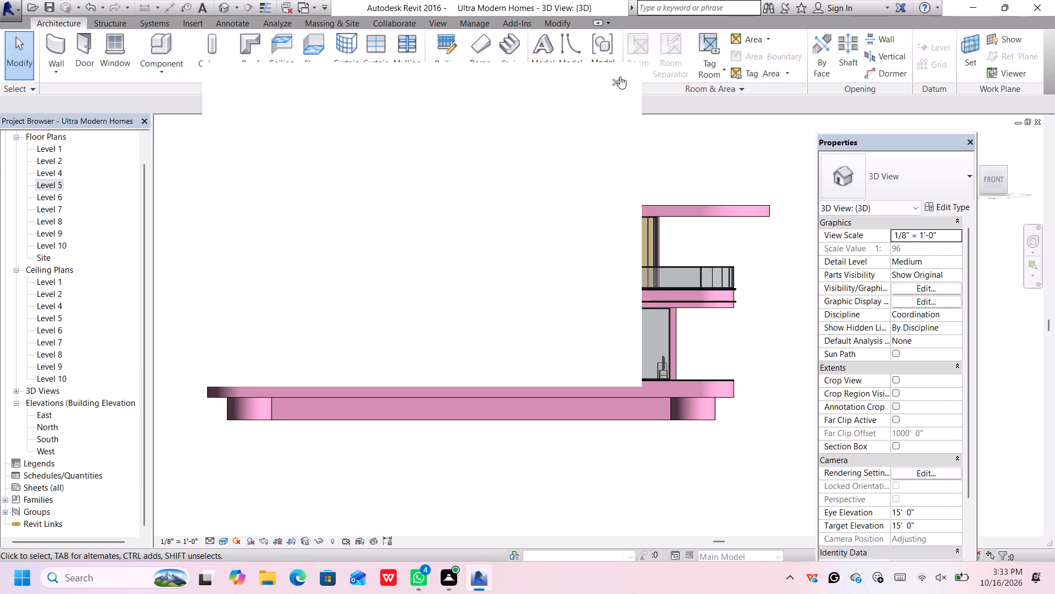
click(619, 77)
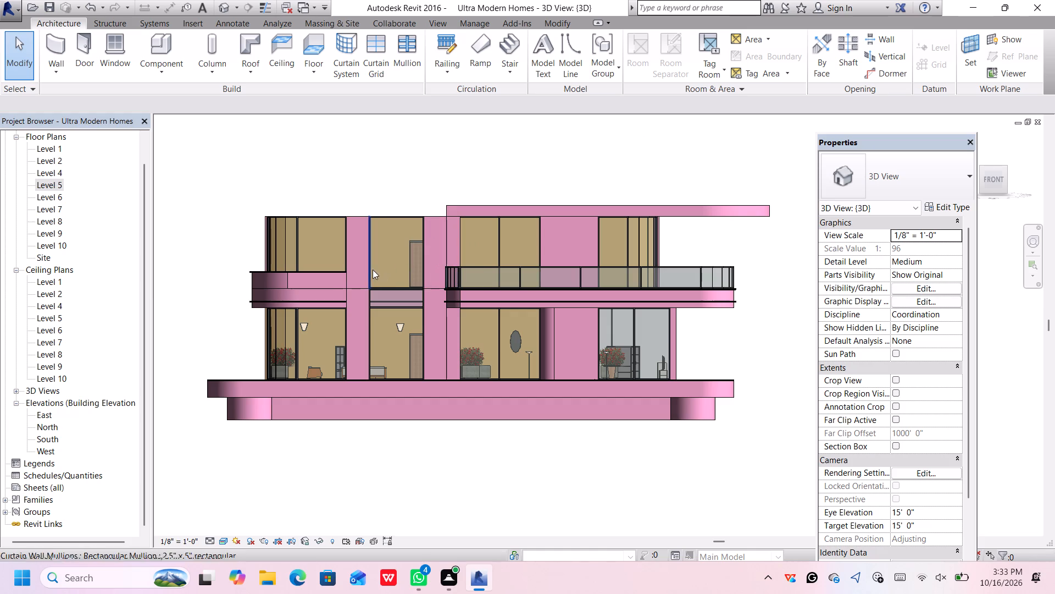
scroll(454, 180, down, 2)
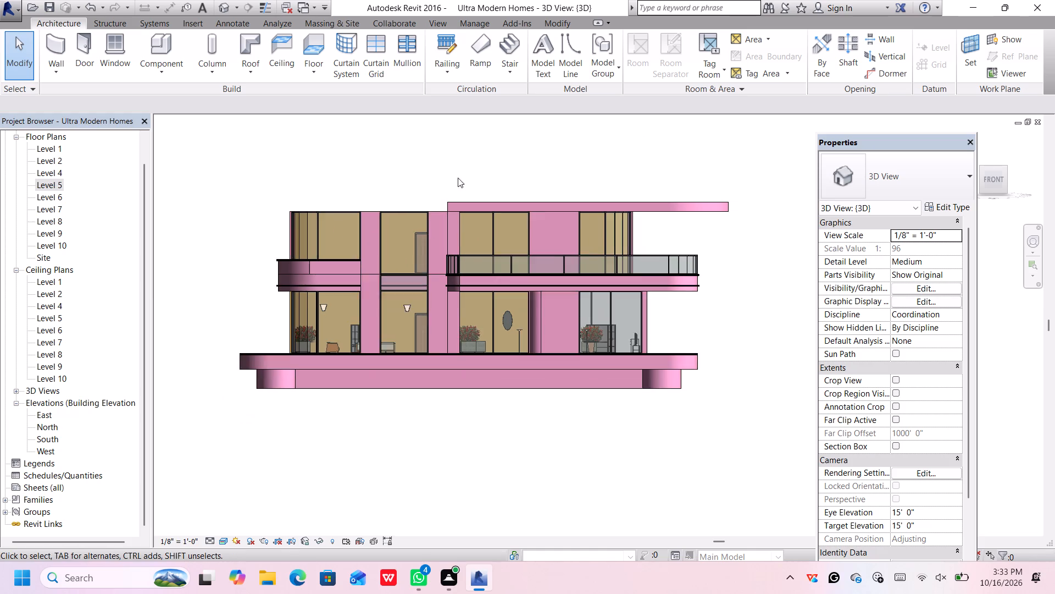
middle_drag(526, 153, 529, 233)
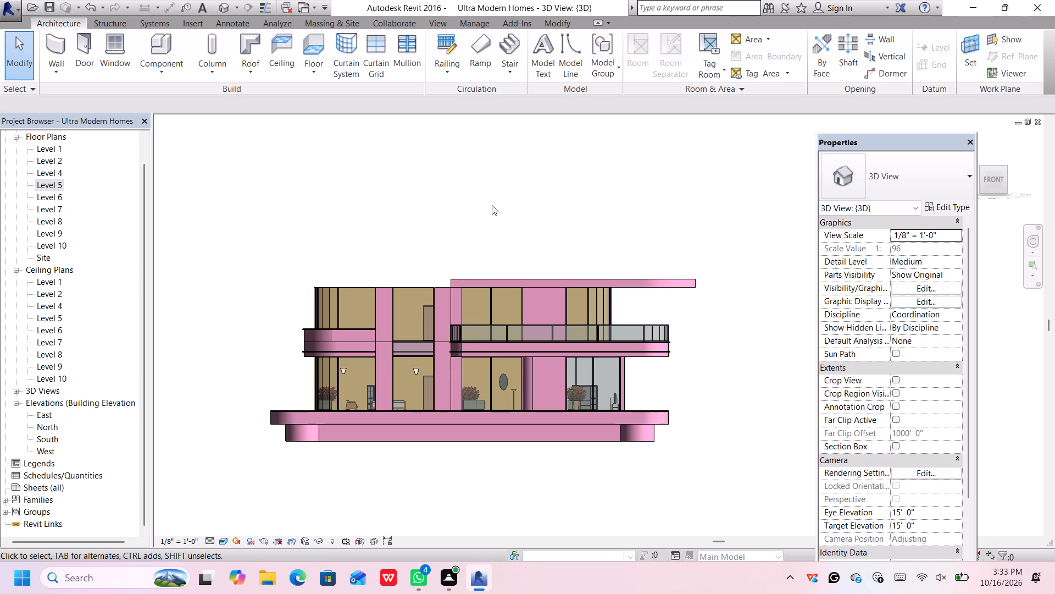
scroll(493, 215, up, 2)
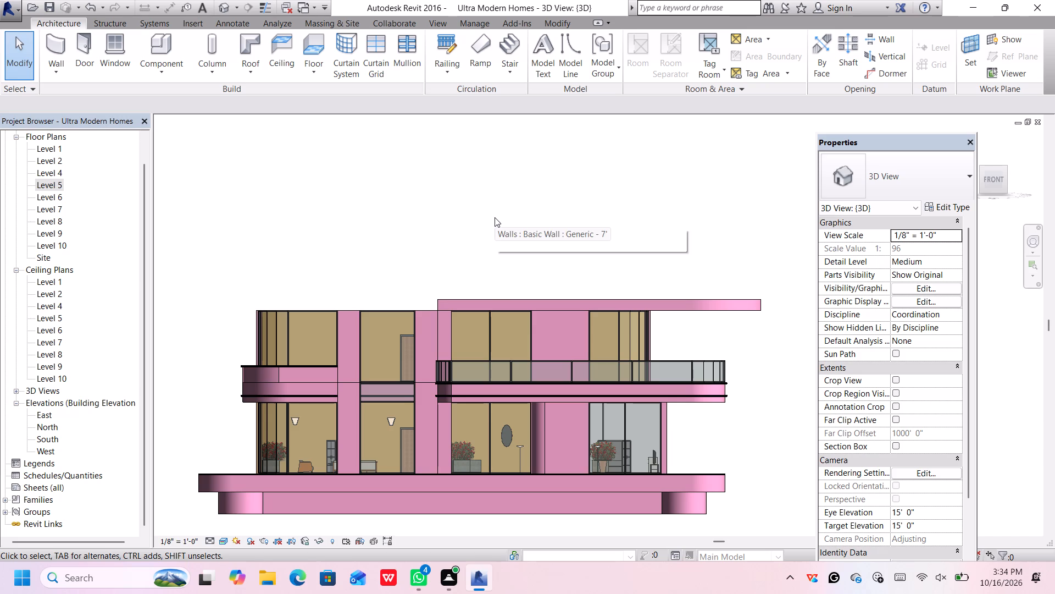
scroll(517, 212, down, 3)
scroll(525, 223, up, 3)
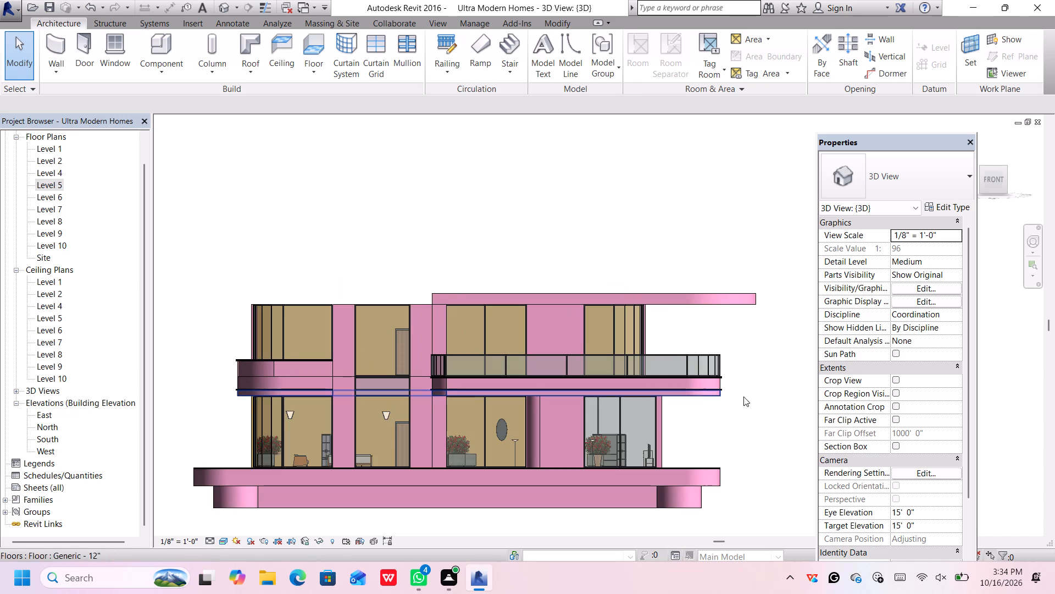
middle_drag(785, 401, 749, 388)
middle_click(749, 388)
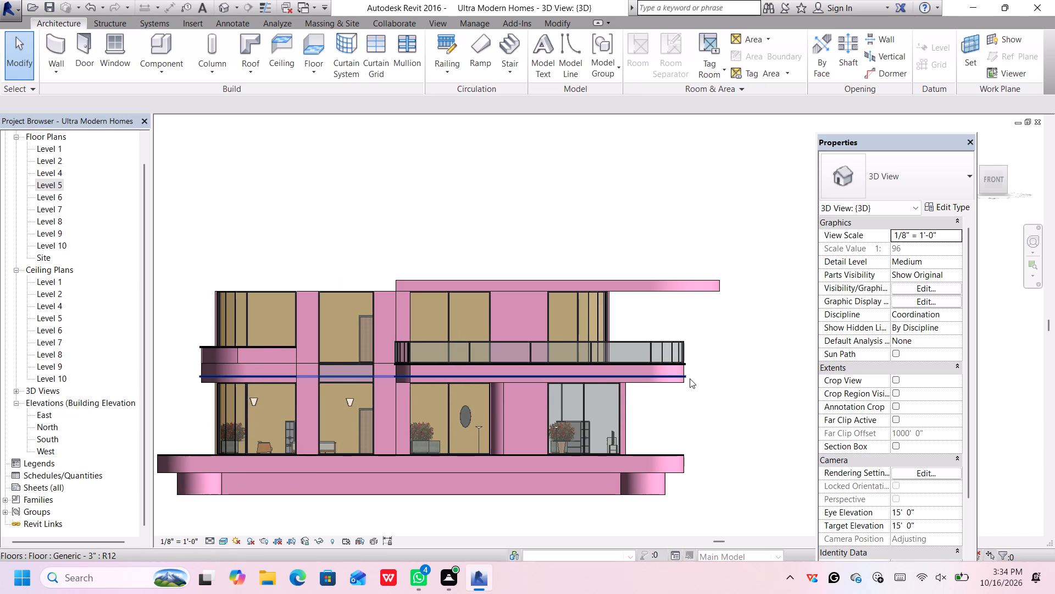
Copy the Generic - 3" floor between the two storeys 17' 6" straight up onto the top of the Level 5 slab.
click(686, 377)
middle_drag(739, 335, 739, 338)
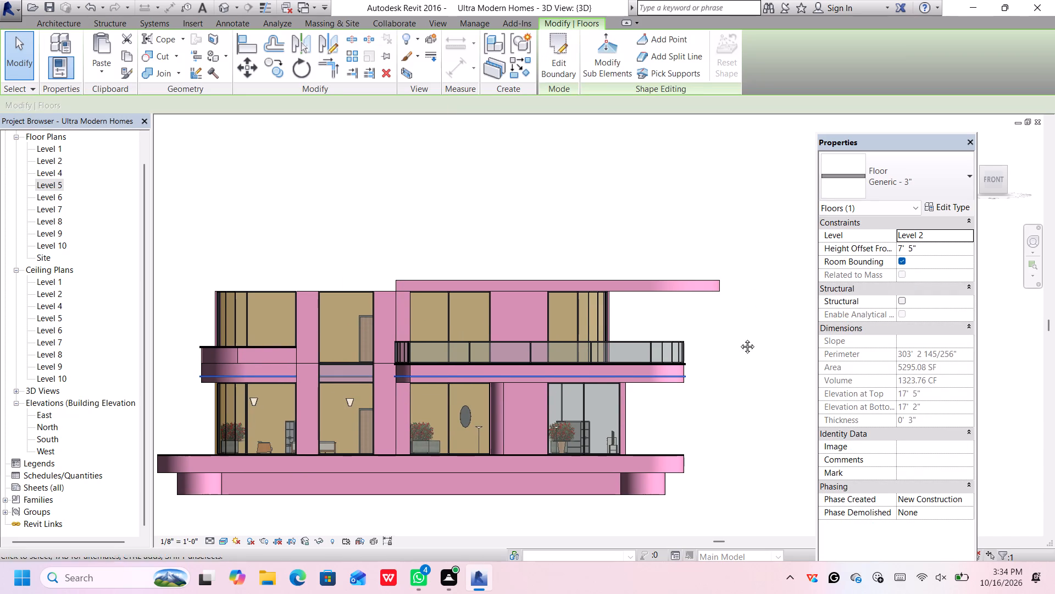
middle_drag(739, 338, 732, 364)
middle_click(732, 364)
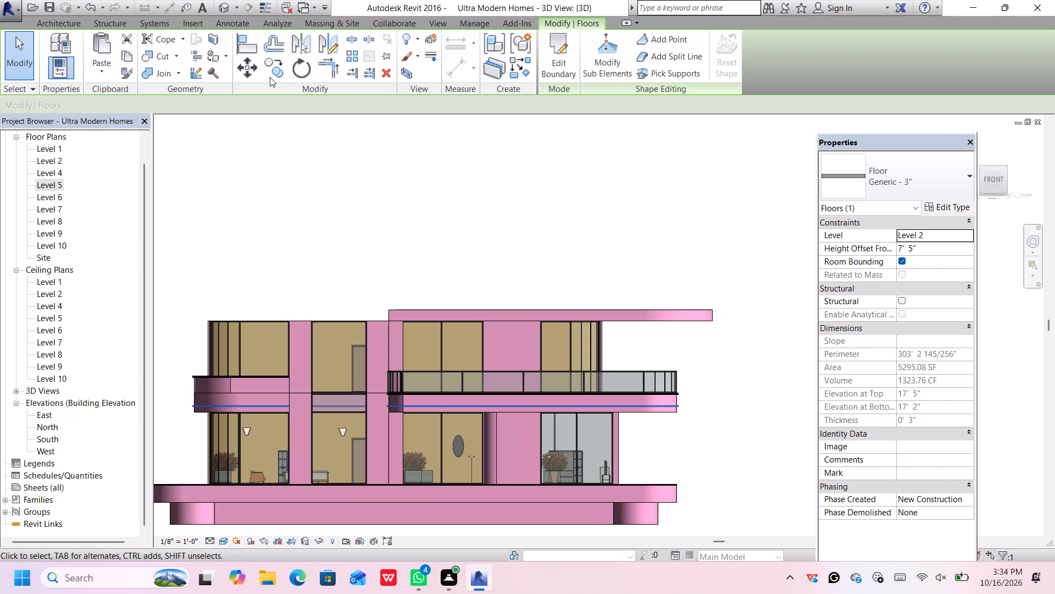
click(274, 69)
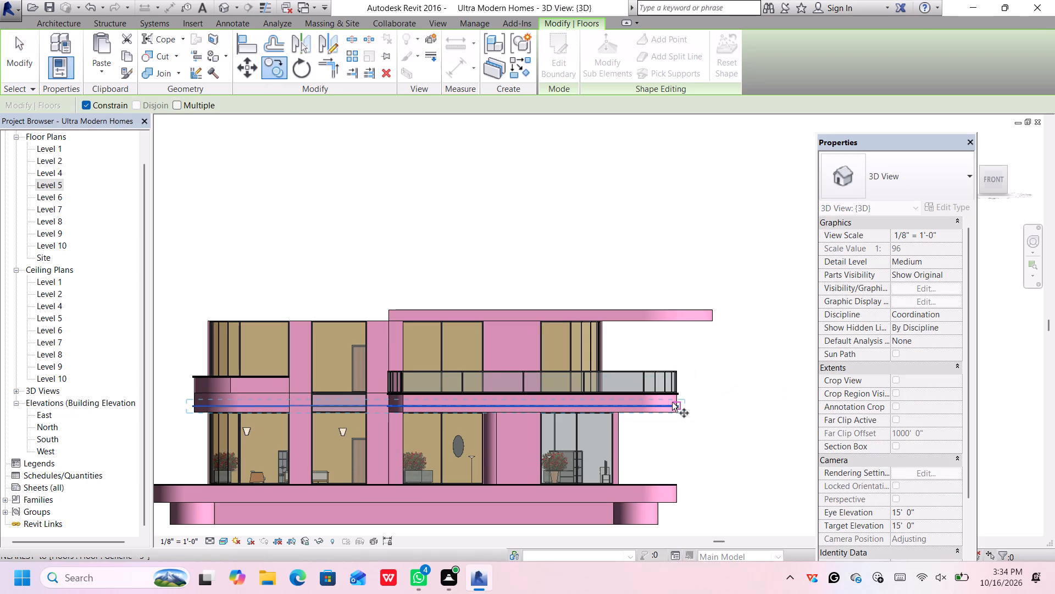
scroll(673, 402, up, 4)
click(680, 410)
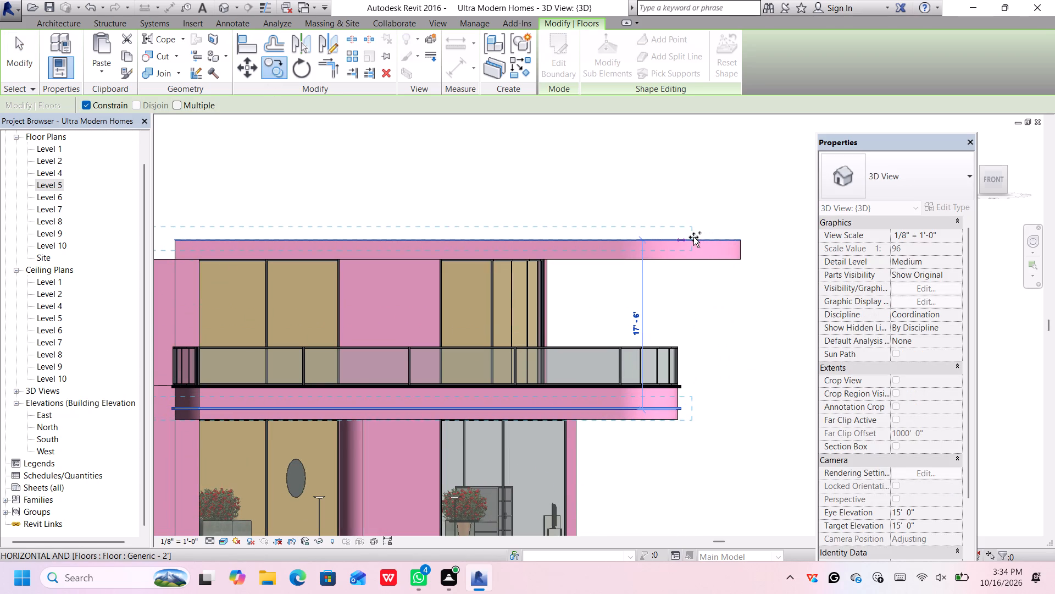
scroll(692, 237, down, 4)
scroll(692, 235, up, 1)
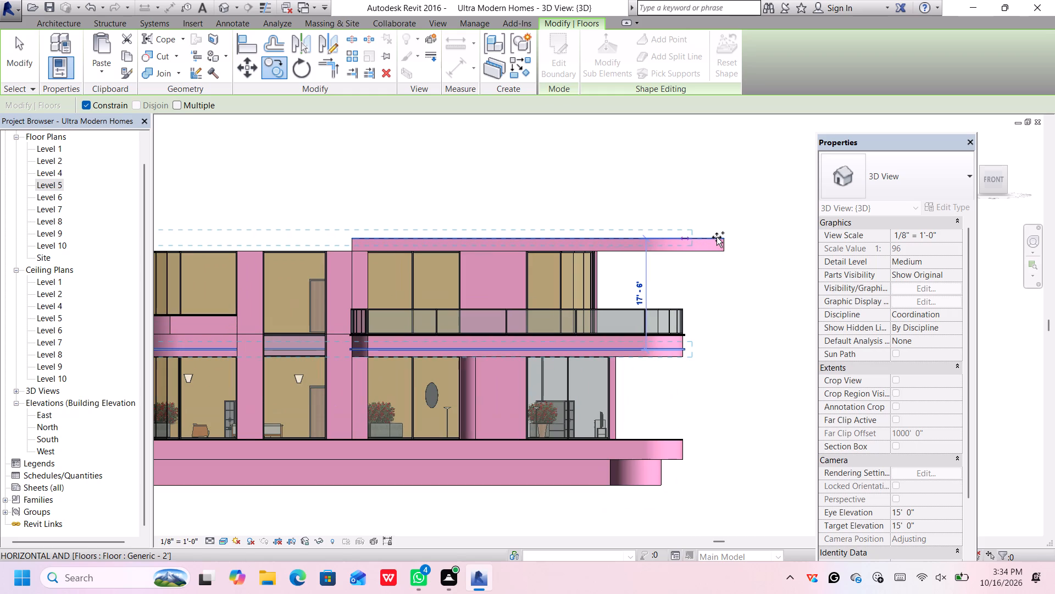
click(687, 237)
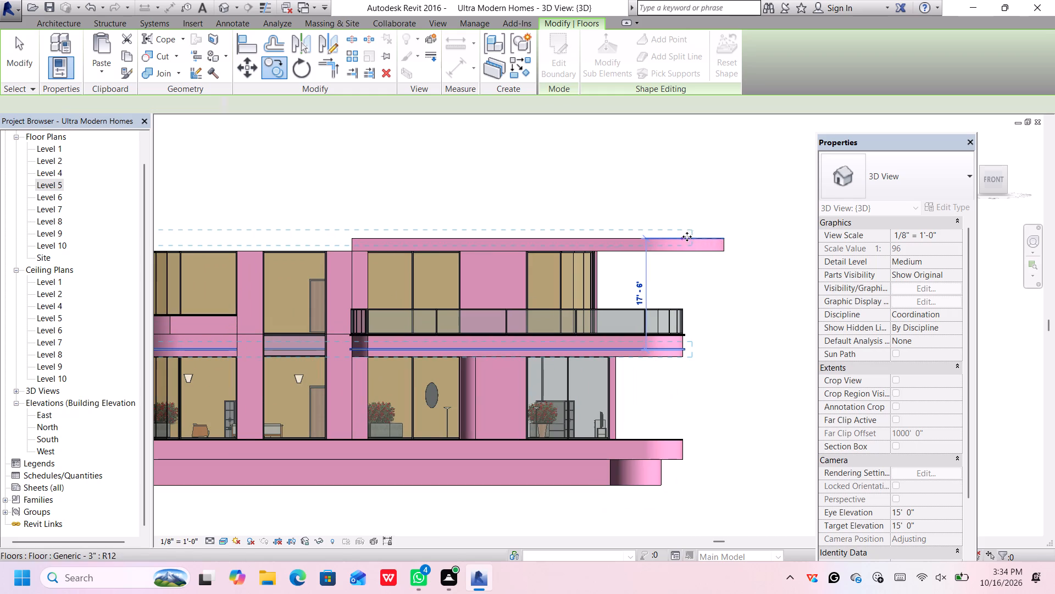
scroll(704, 226, down, 2)
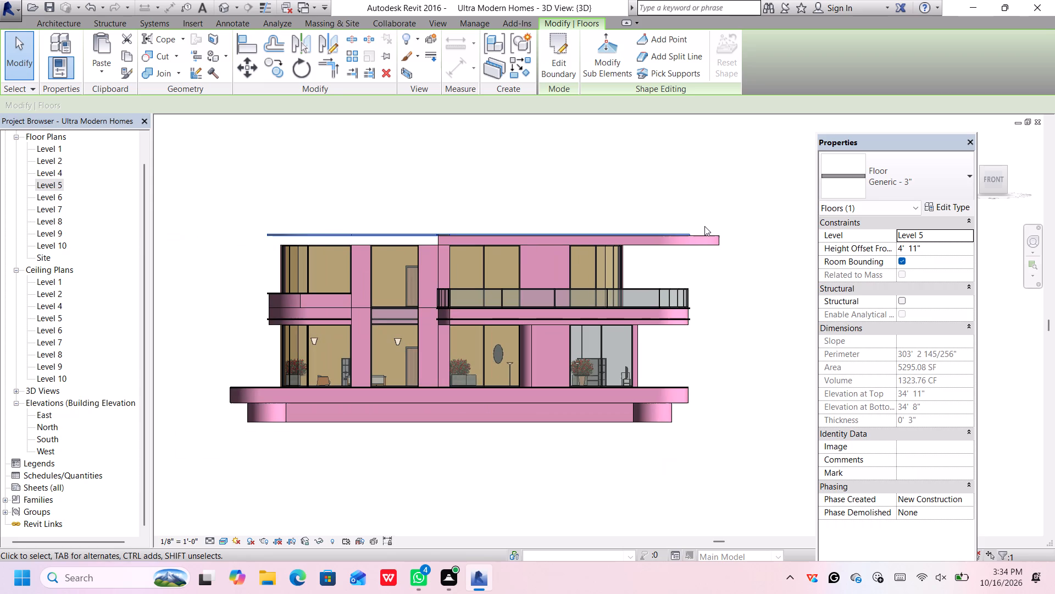
scroll(618, 196, up, 1)
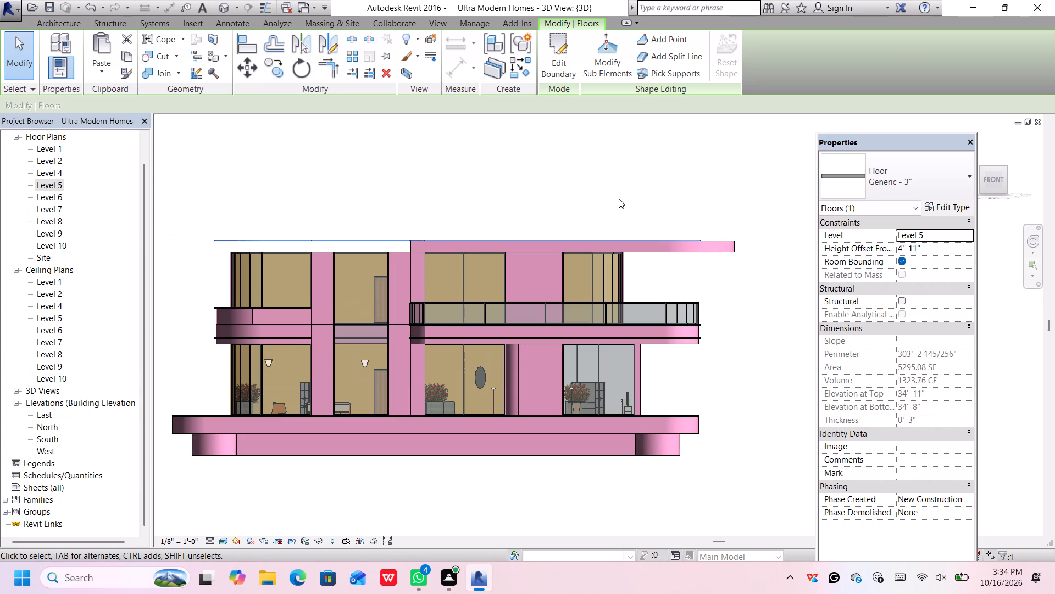
Open the copied 3" floor's boundary sketch for editing and view the model from the top.
scroll(673, 239, up, 5)
double_click(685, 239)
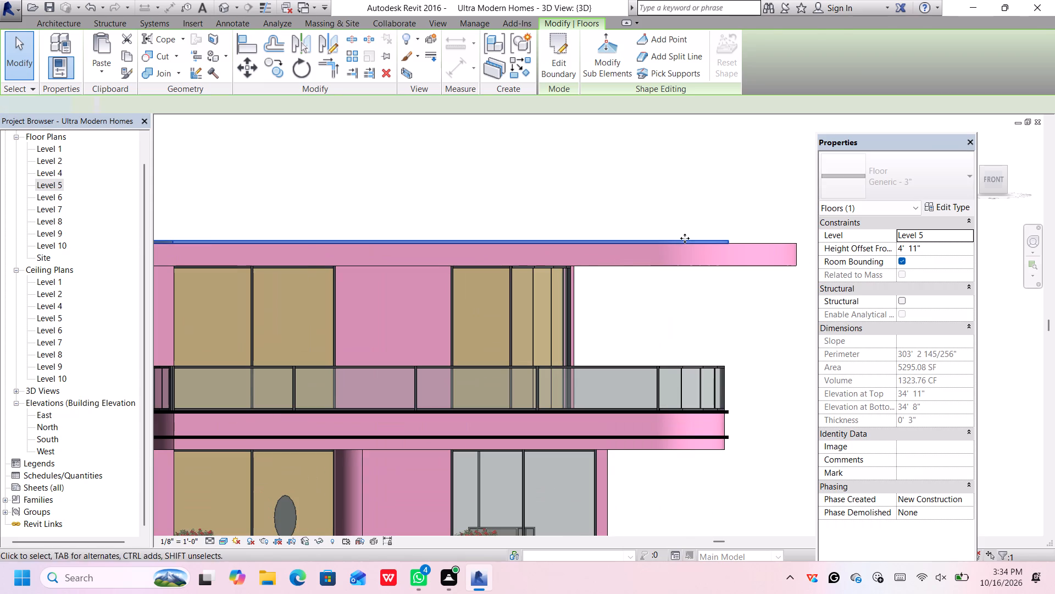
scroll(704, 230, down, 5)
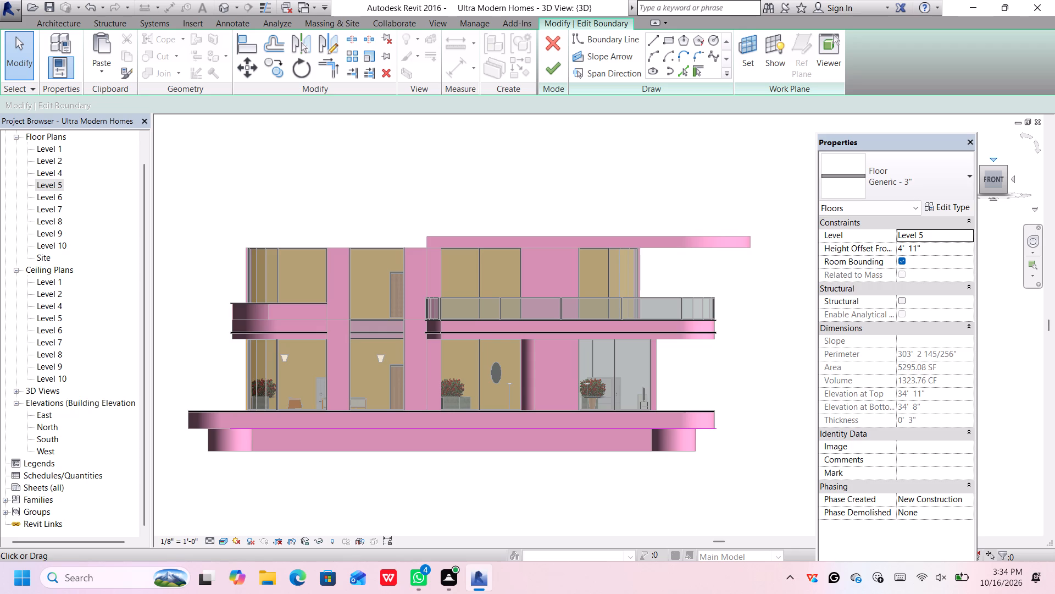
click(992, 165)
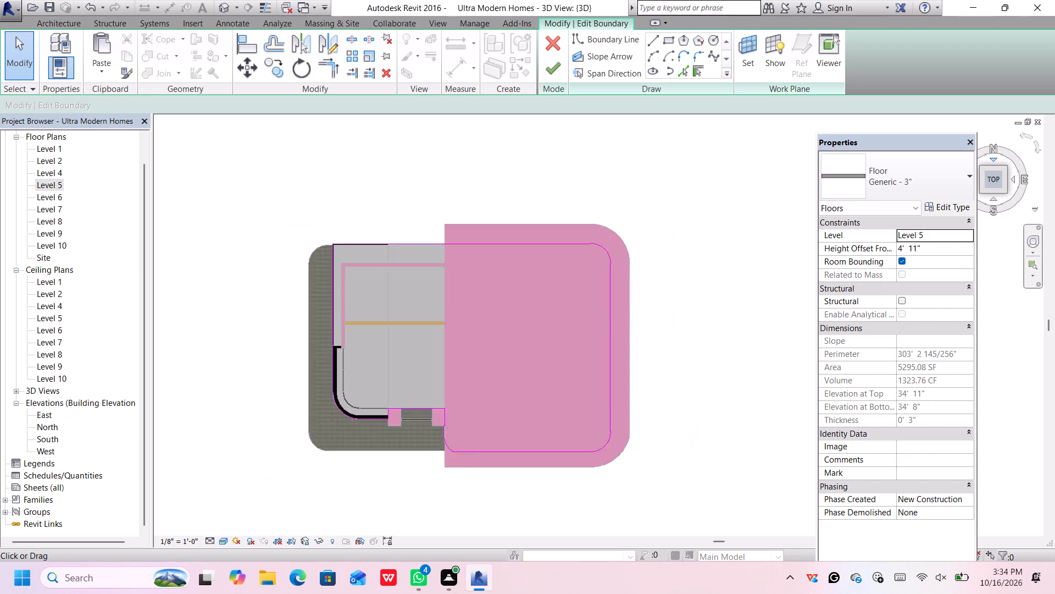
middle_drag(766, 190, 761, 189)
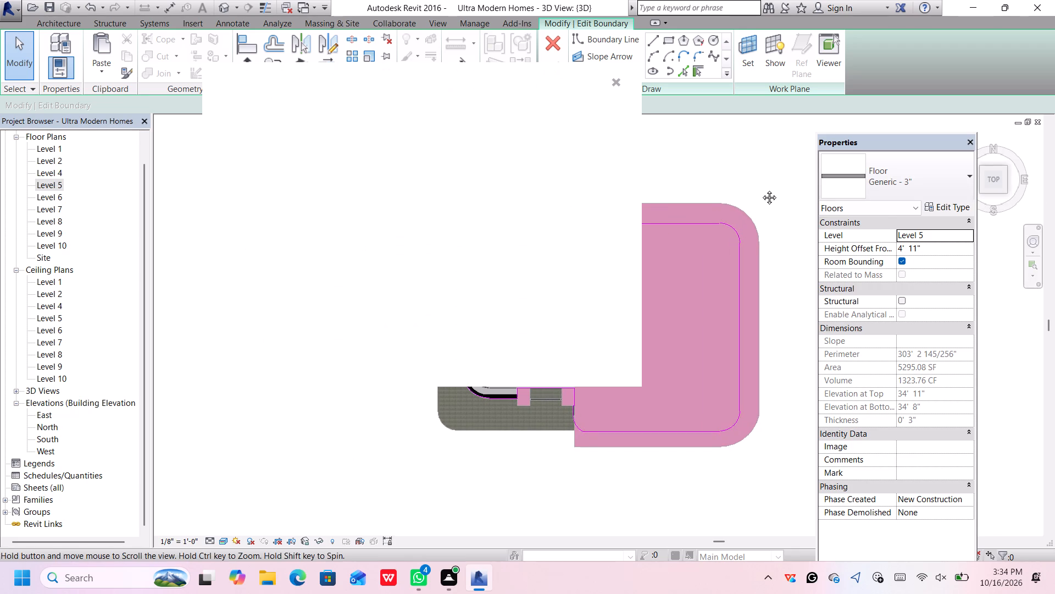
middle_drag(761, 189, 717, 178)
click(617, 85)
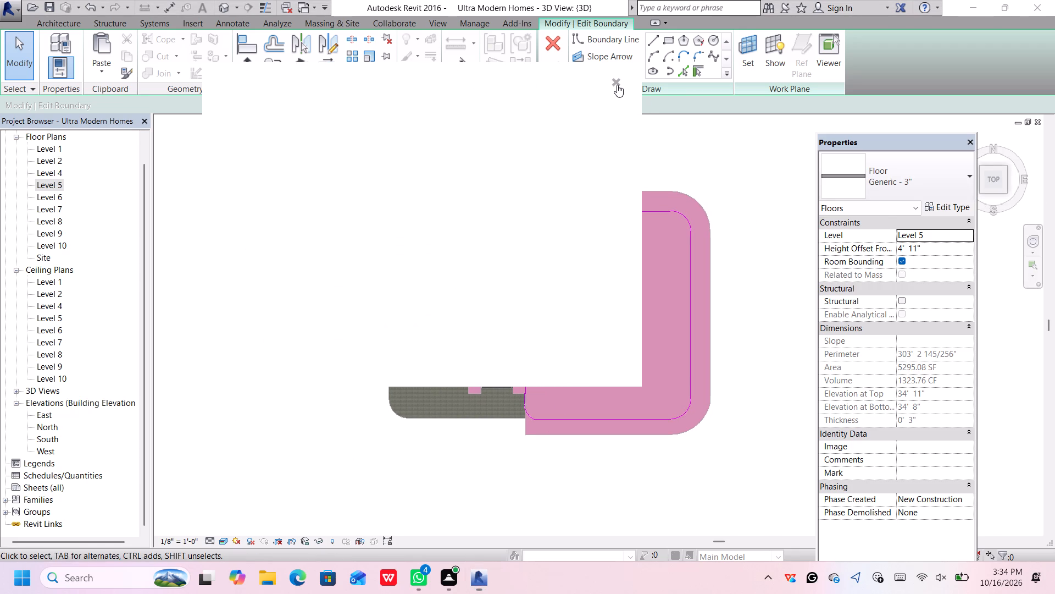
Delete the rounded north-east corner arc from the copied floor's boundary sketch.
scroll(689, 211, up, 4)
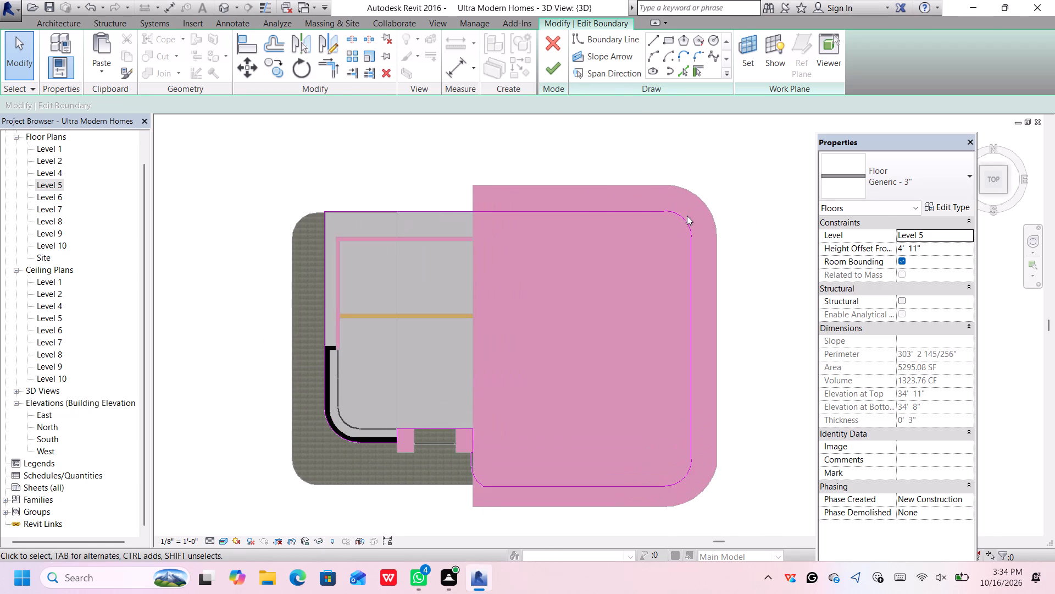
scroll(687, 216, up, 1)
click(682, 221)
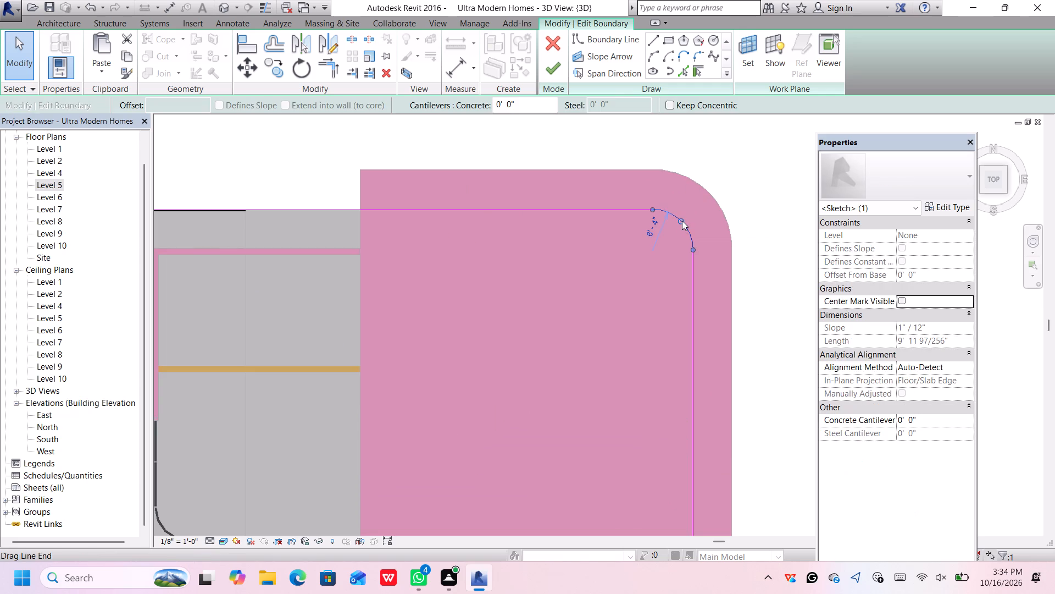
scroll(680, 221, down, 4)
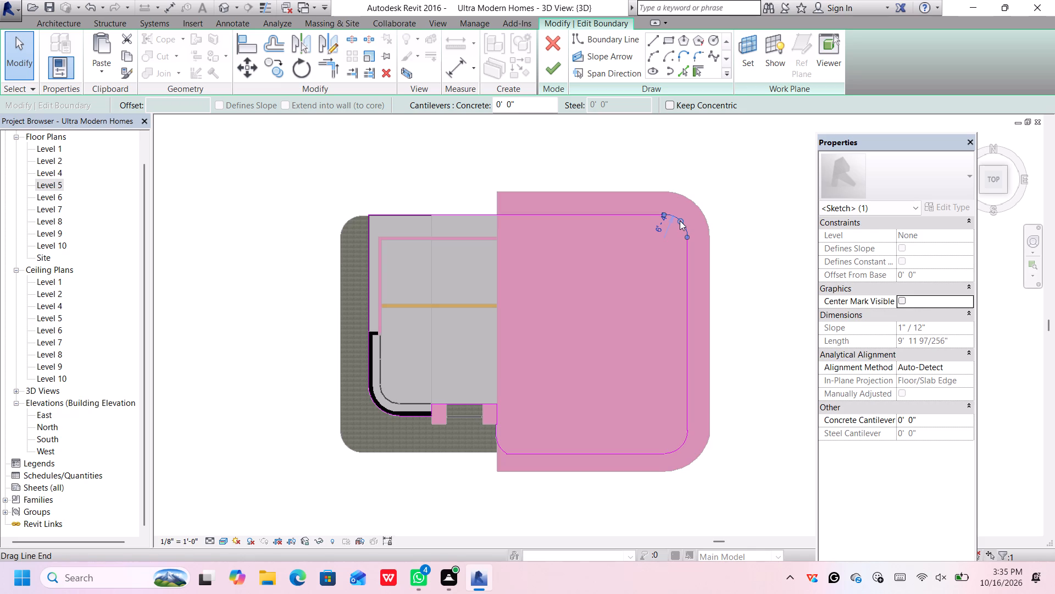
middle_drag(726, 207, 701, 202)
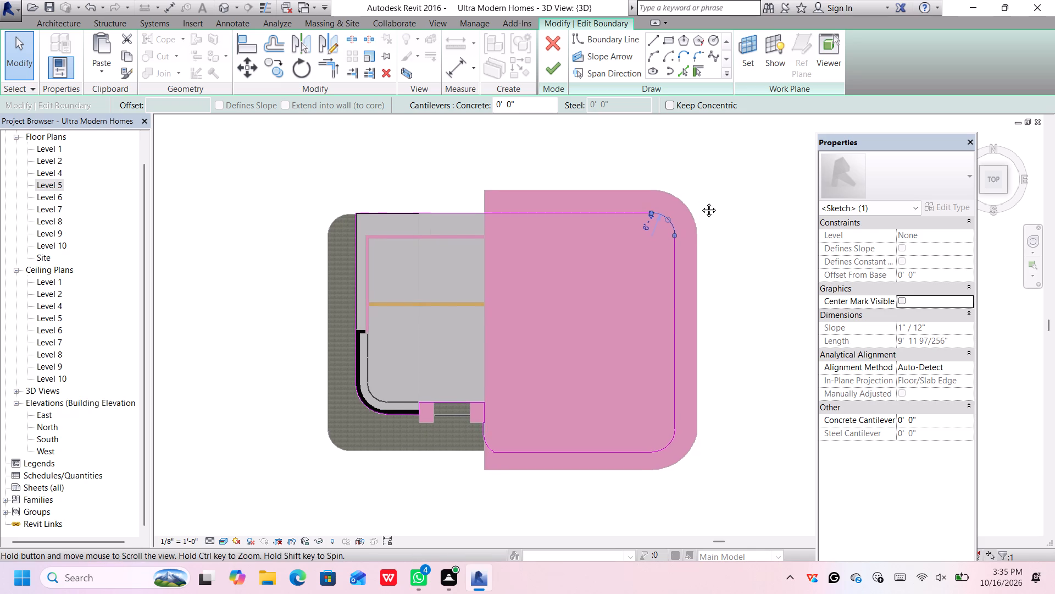
middle_drag(701, 202, 699, 201)
scroll(696, 194, up, 2)
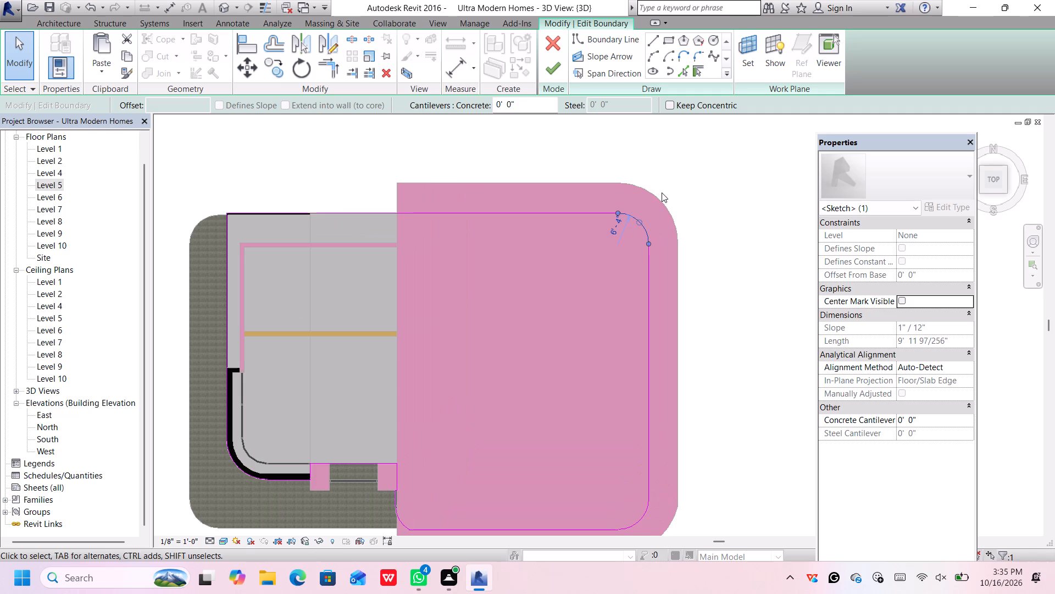
middle_drag(665, 195, 677, 215)
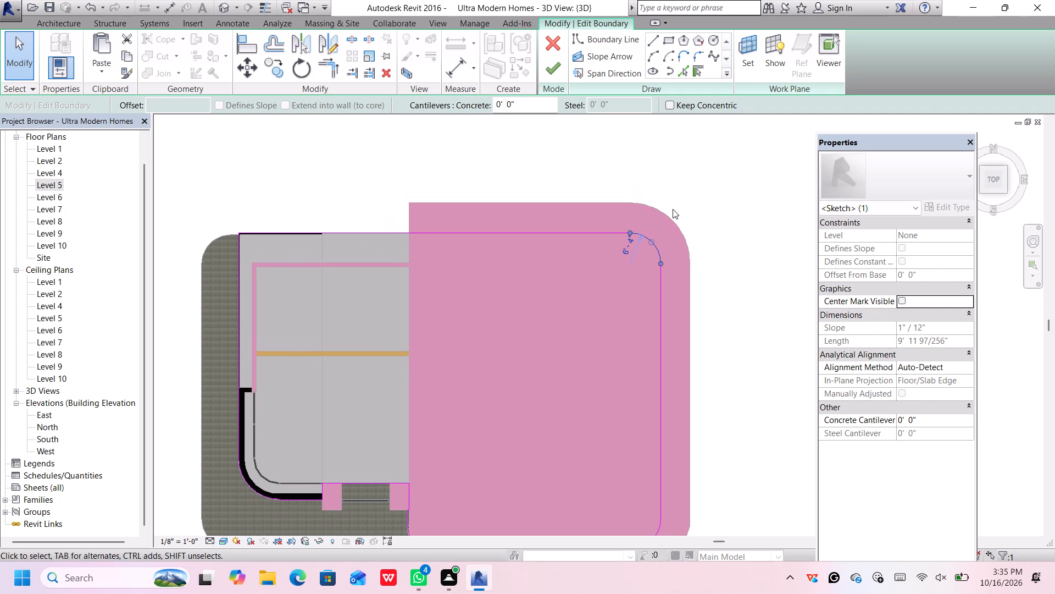
key(Delete)
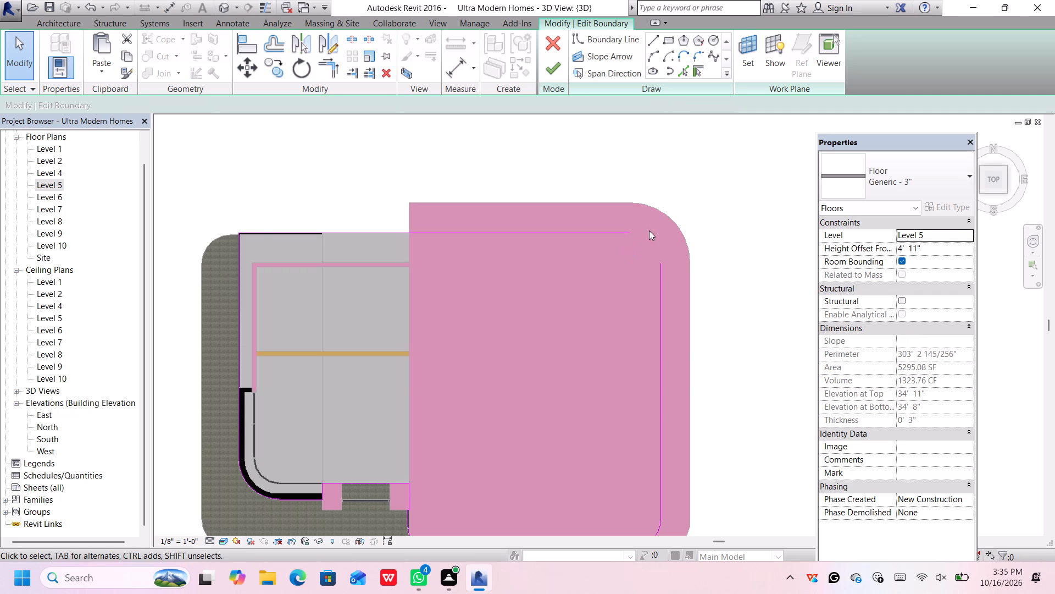
Delete the straight west and north edge lines from the copied floor's boundary sketch.
scroll(649, 249, down, 2)
scroll(345, 260, up, 2)
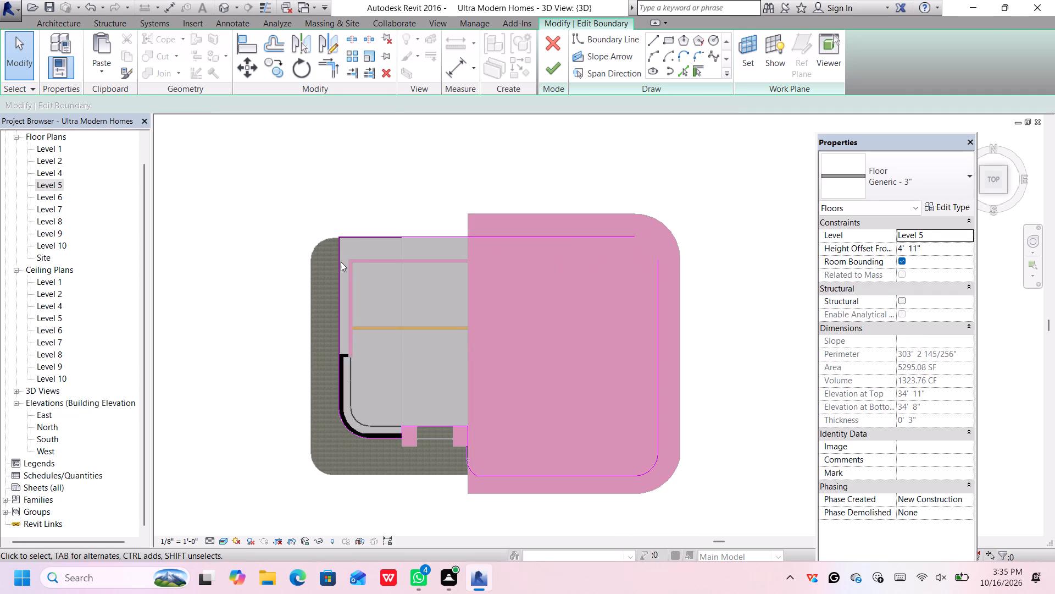
scroll(341, 262, up, 1)
click(336, 262)
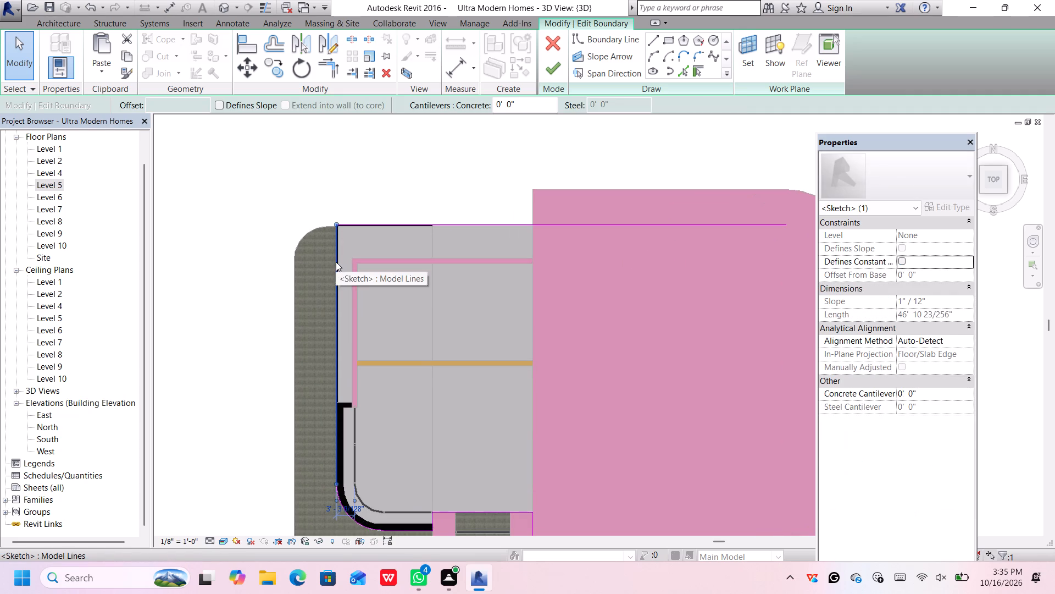
key(Delete)
click(499, 221)
scroll(498, 223, down, 4)
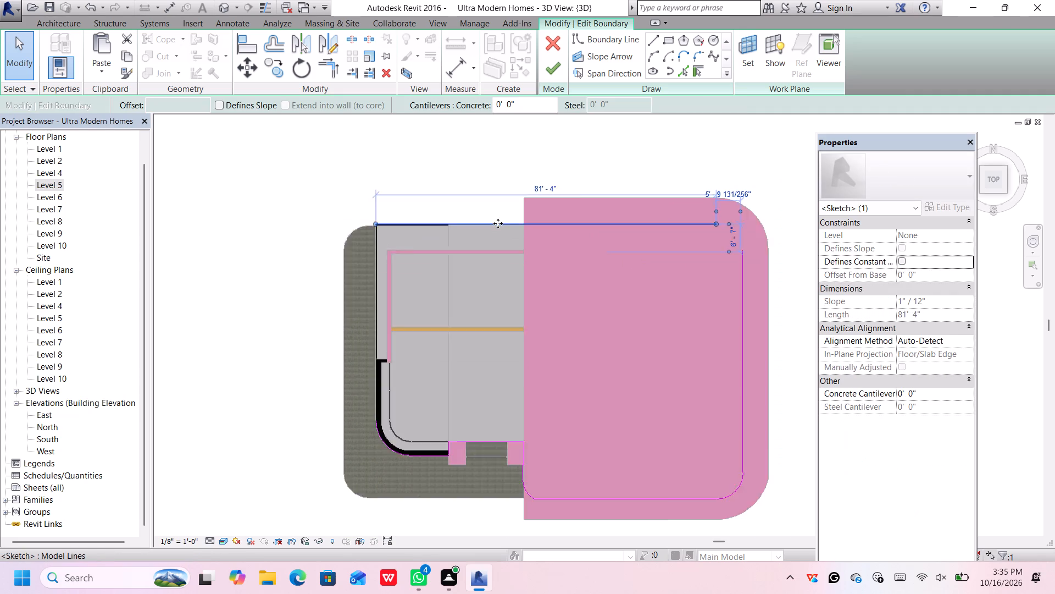
key(Delete)
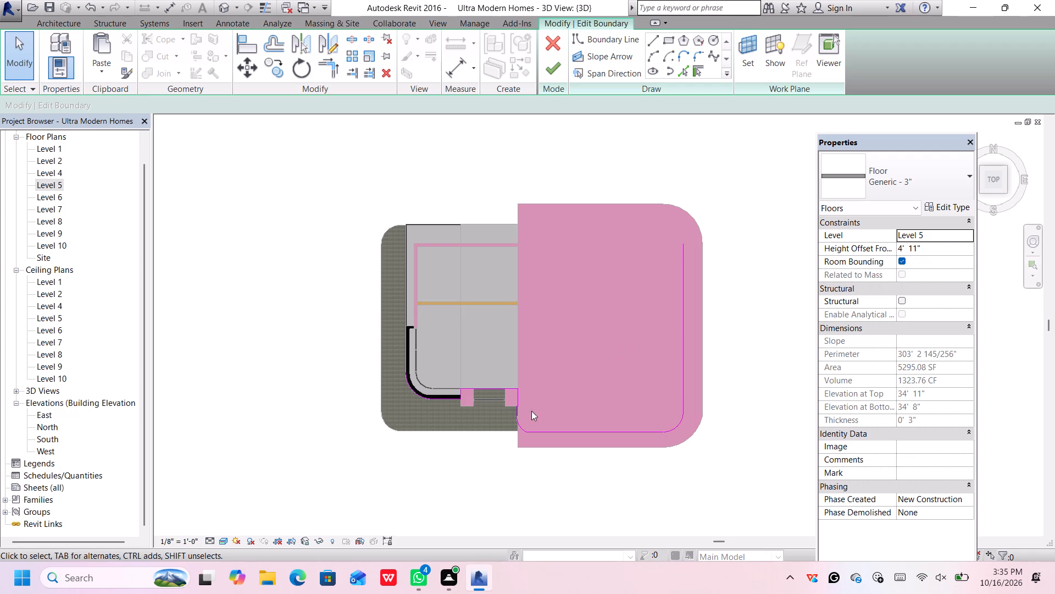
Delete the 18' line above the entrance, the south-west edge line, its rounded corner arc and the 3' jog from the boundary sketch.
scroll(517, 401, up, 4)
click(461, 378)
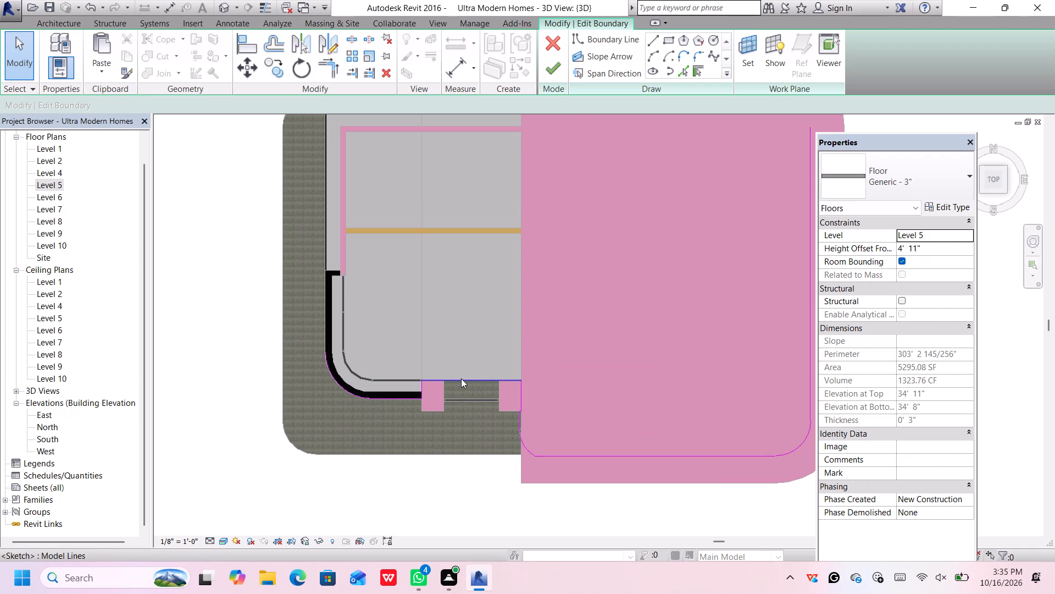
key(Delete)
click(388, 398)
key(Delete)
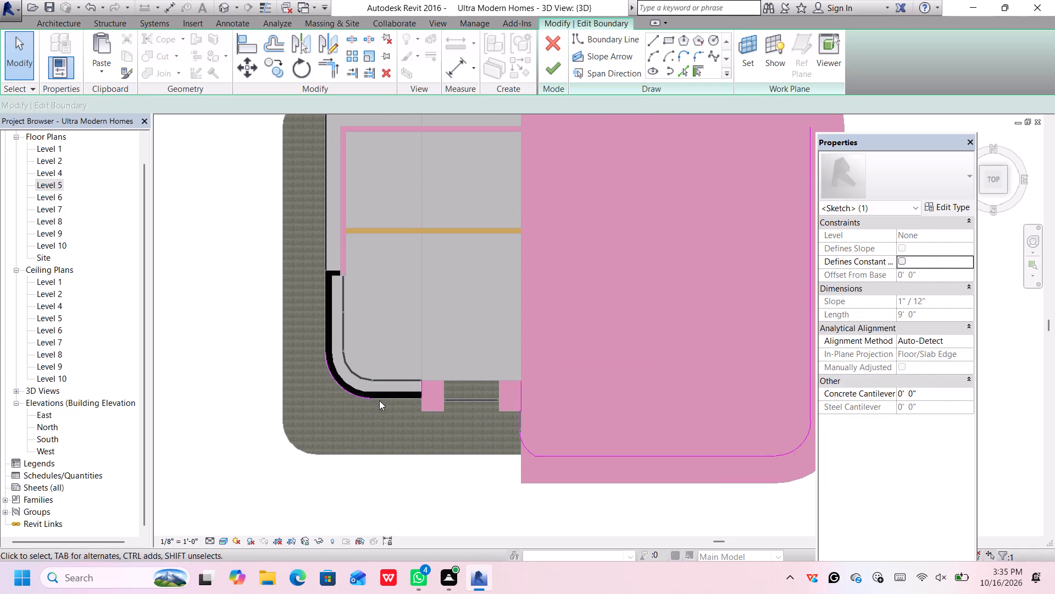
click(354, 392)
key(Delete)
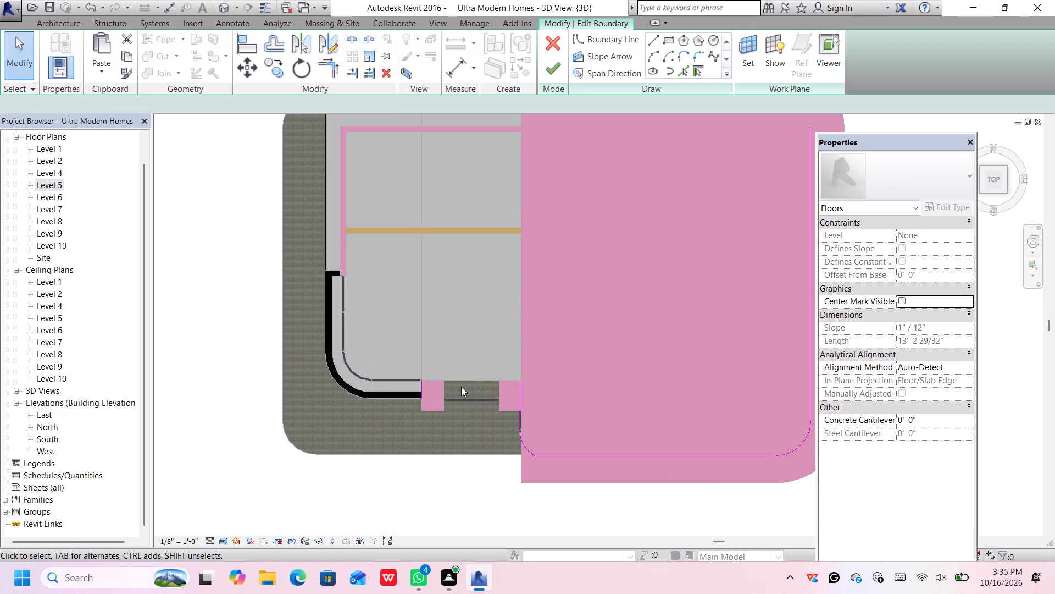
click(421, 388)
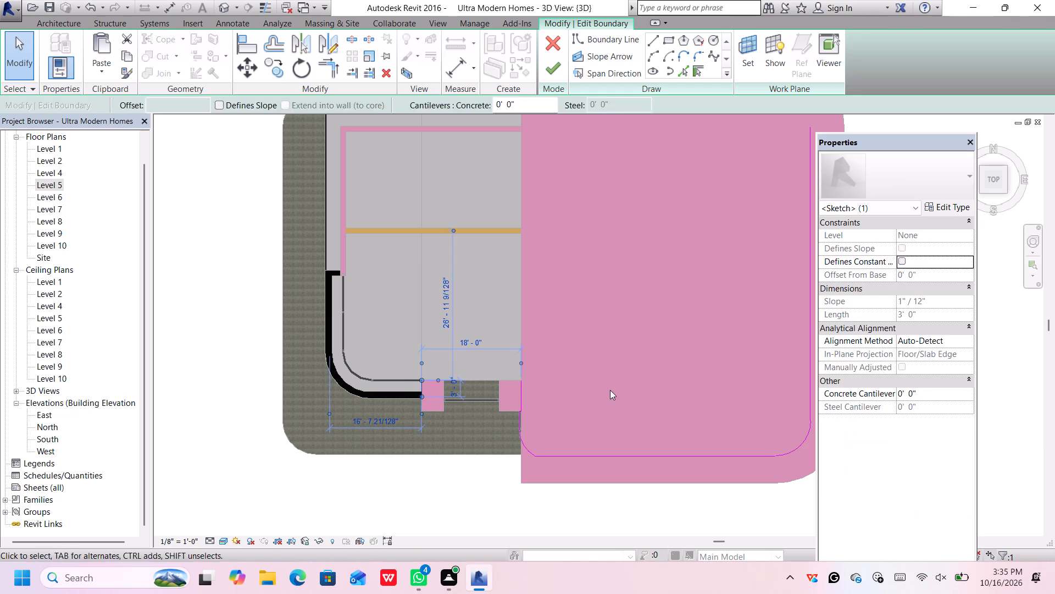
key(Delete)
Delete the short vertical lines beside the entrance, the small corner arc and the long south edge line from the sketch.
click(522, 400)
key(Delete)
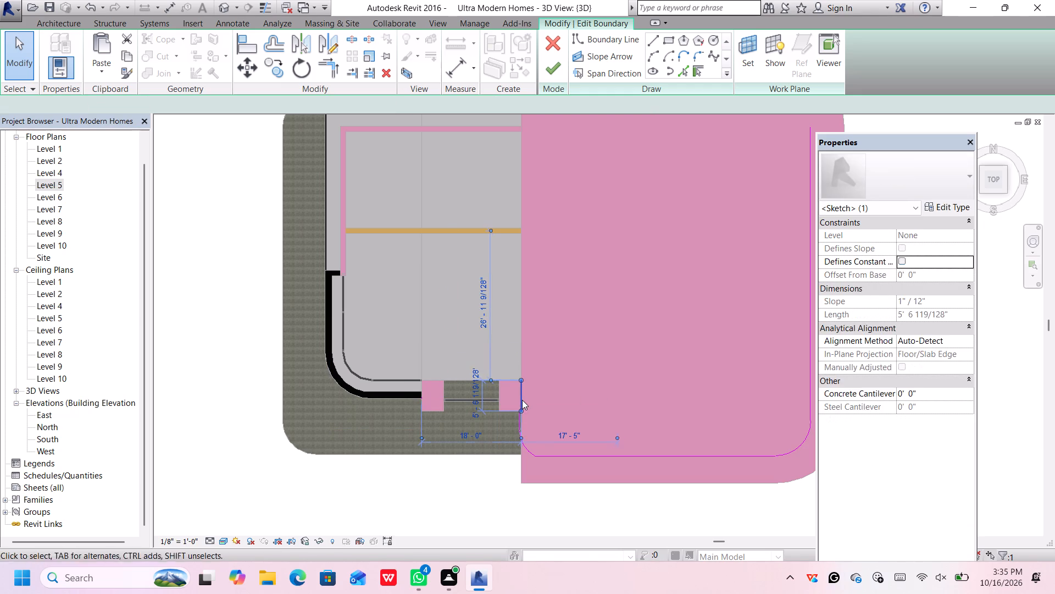
click(518, 419)
key(Delete)
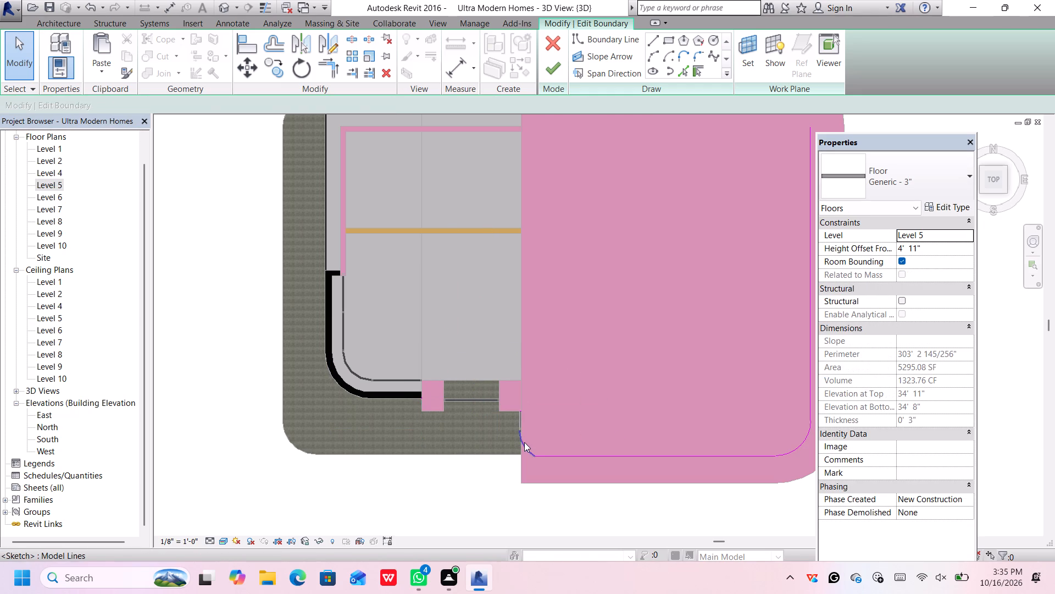
click(525, 442)
key(Delete)
click(554, 458)
key(Delete)
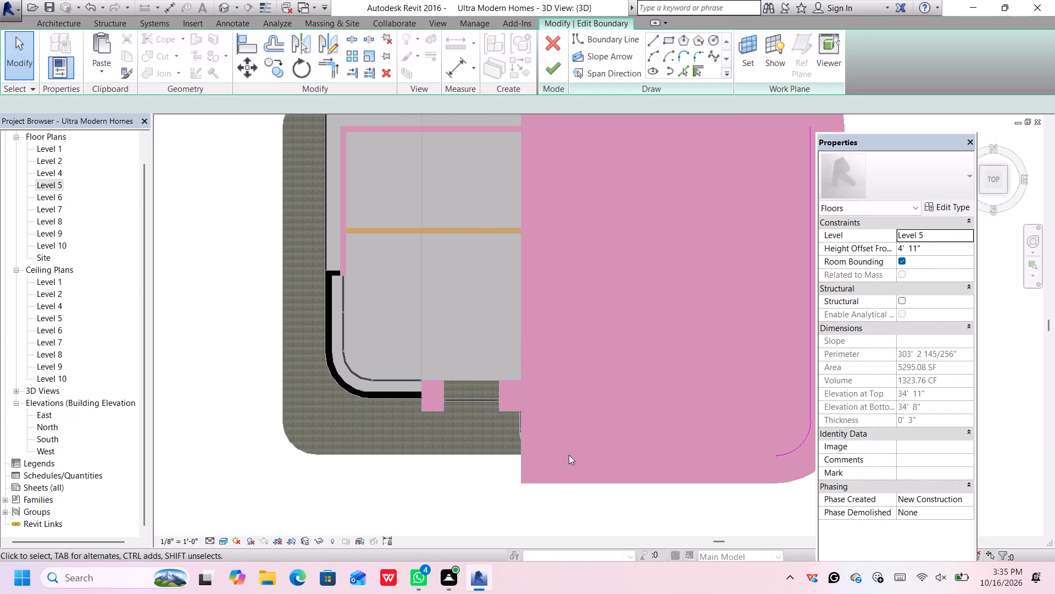
Delete the straight east edge line and the rounded south-east corner arc from the boundary sketch.
scroll(607, 438, down, 5)
scroll(698, 365, up, 3)
click(707, 360)
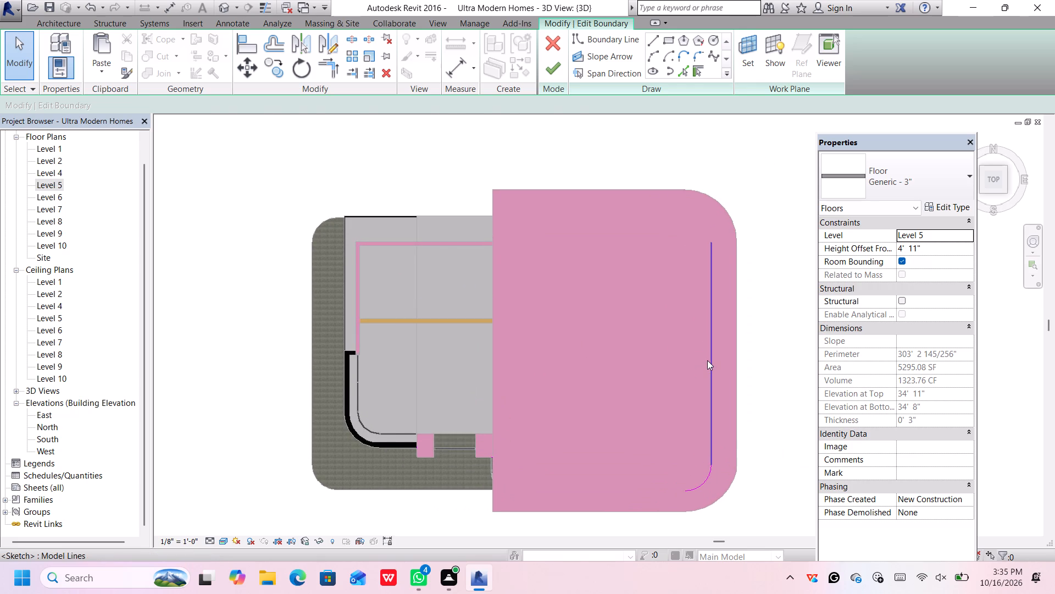
key(Delete)
click(702, 480)
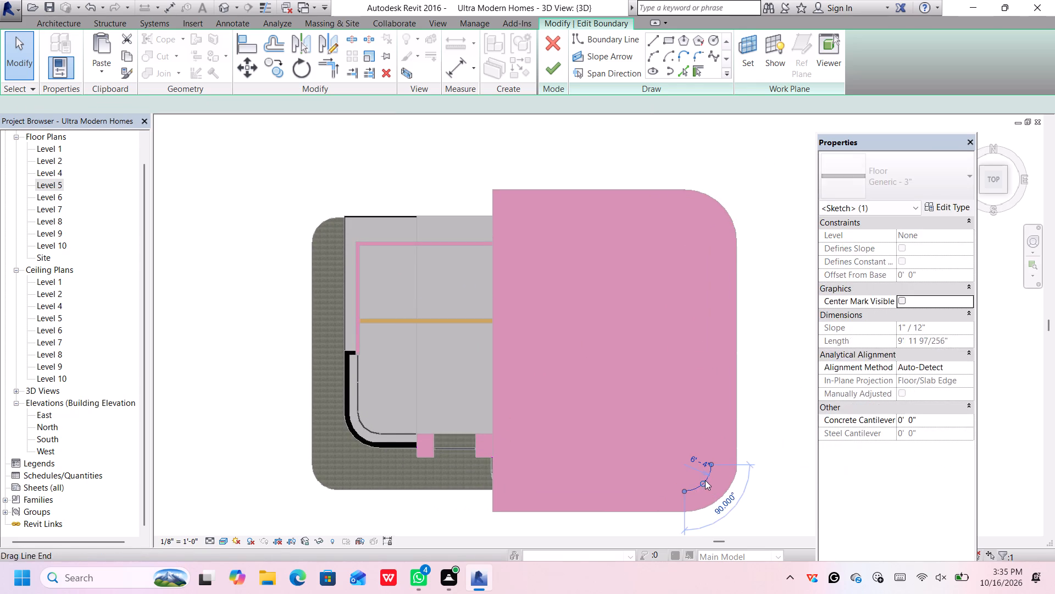
key(Delete)
Draw a straight boundary line about 76' 10" long down the 2' slab's west edge, from its north-west to south-west corner.
middle_drag(814, 331, 784, 321)
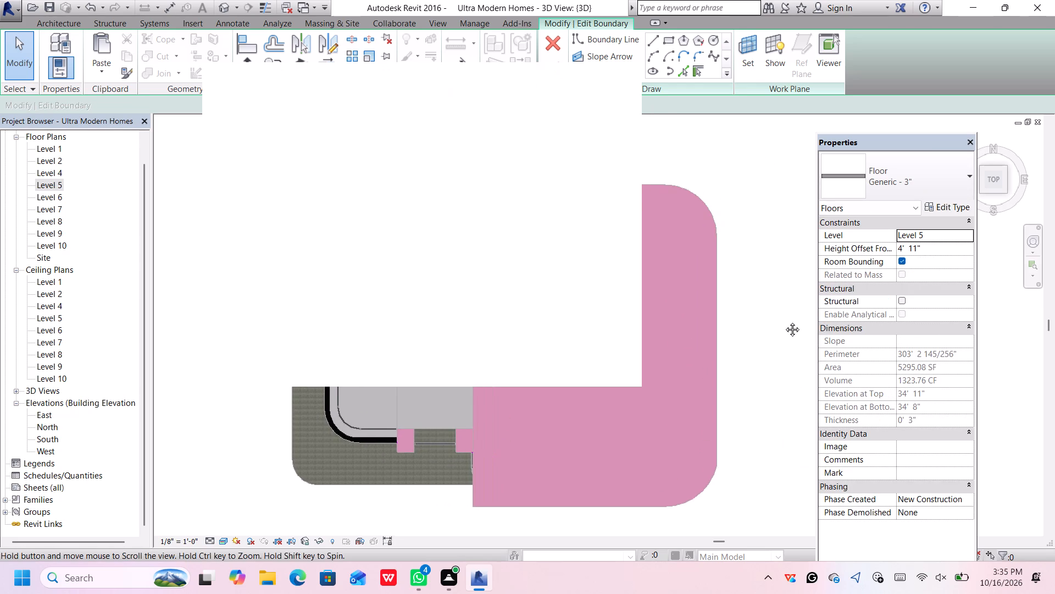
click(617, 80)
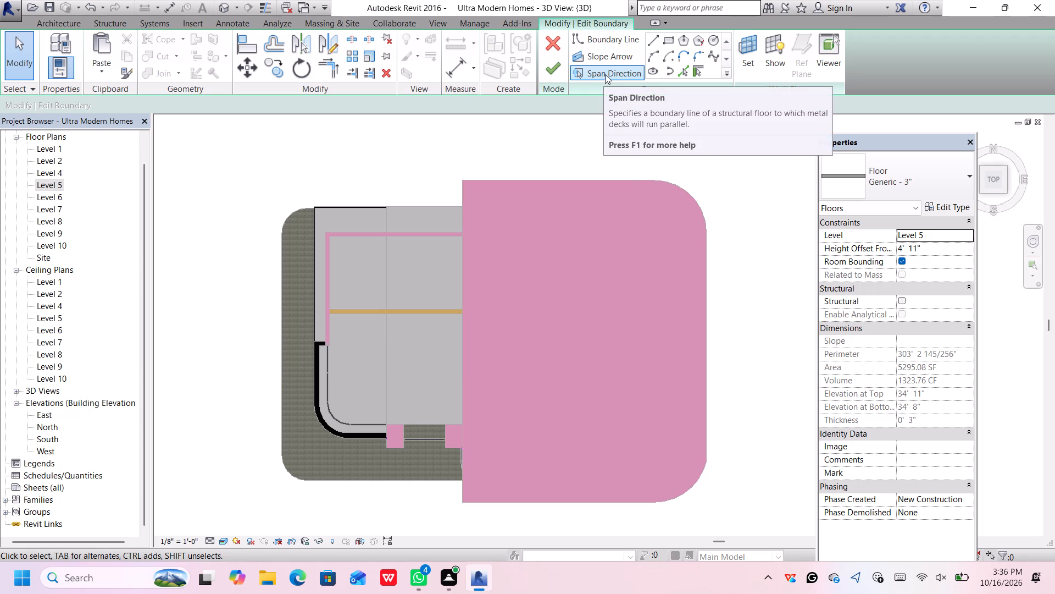
click(653, 41)
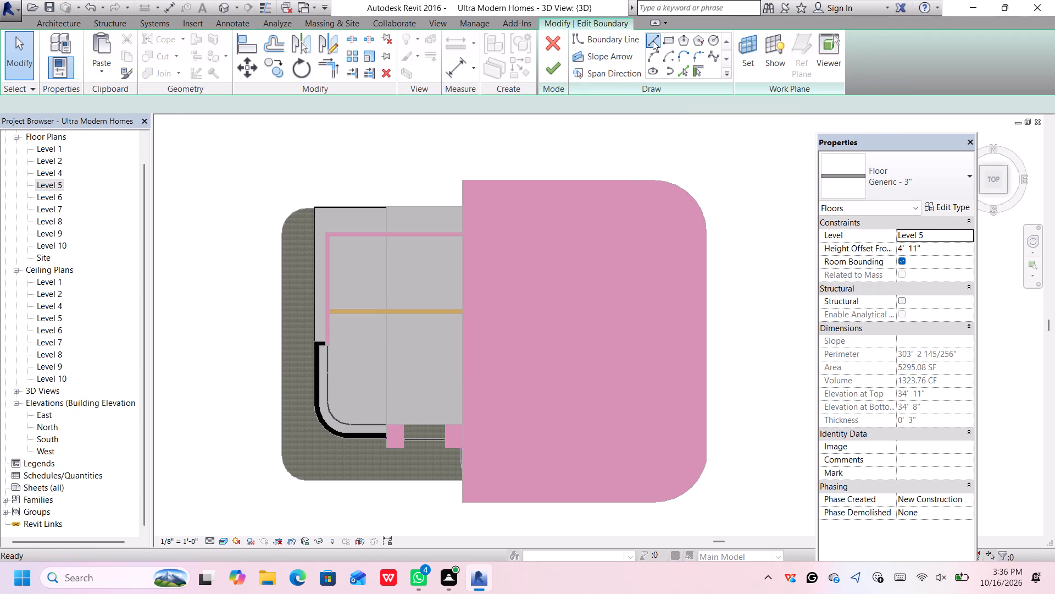
scroll(472, 181, up, 2)
click(460, 180)
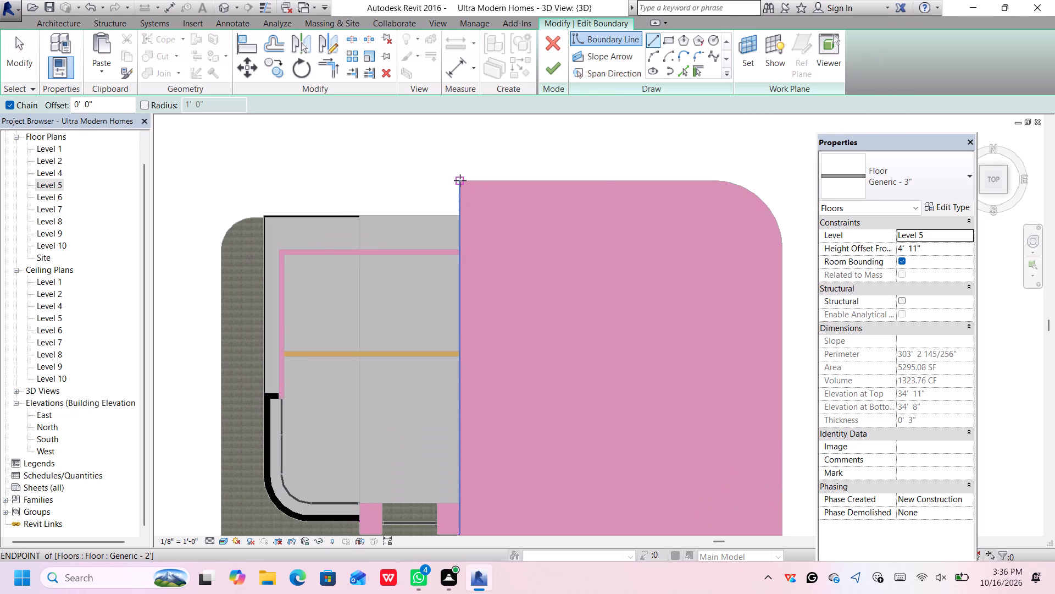
scroll(460, 182, down, 6)
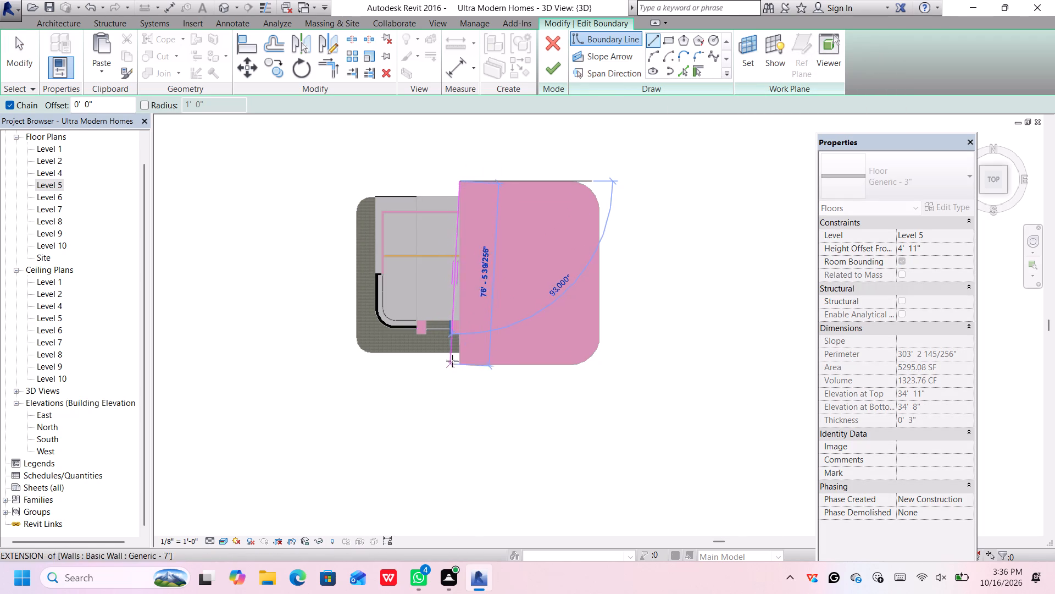
scroll(456, 360, up, 4)
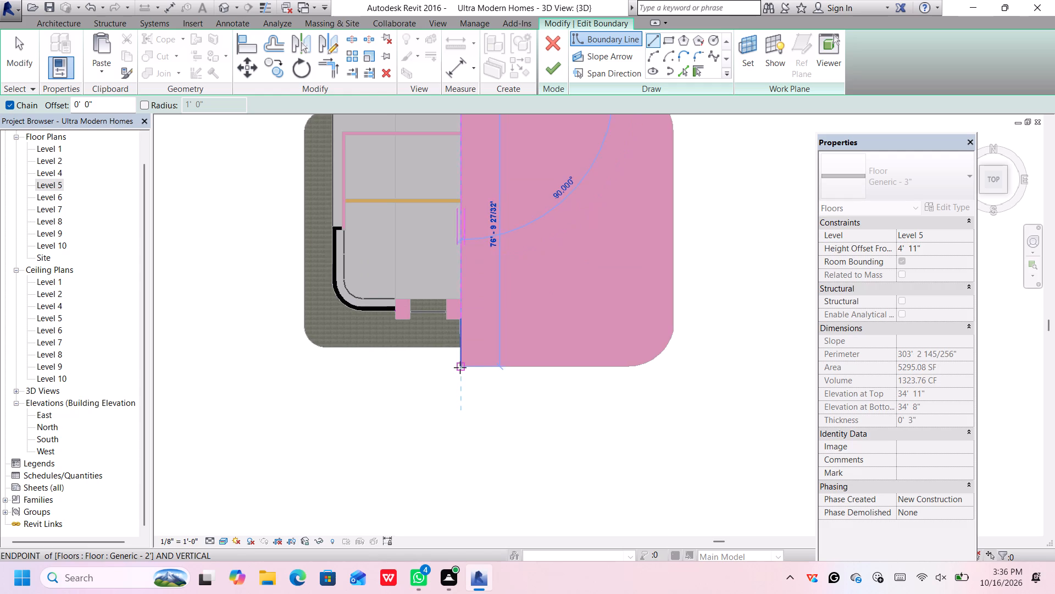
scroll(460, 367, up, 5)
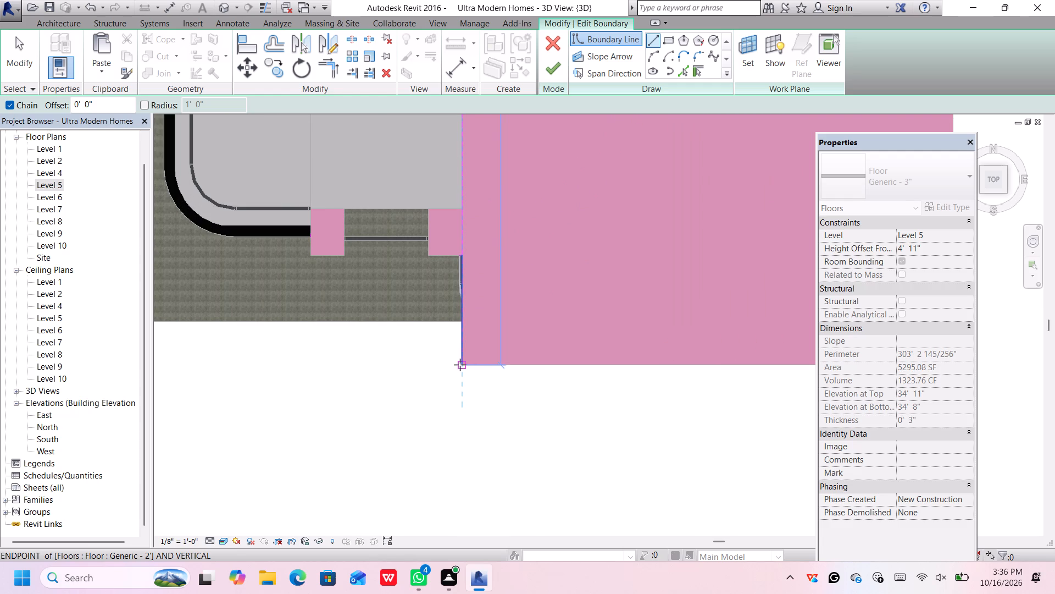
click(460, 365)
Draw the south boundary line about 46' long along the slab edge and continue it with an arc following the rounded south-east corner.
scroll(469, 359, down, 6)
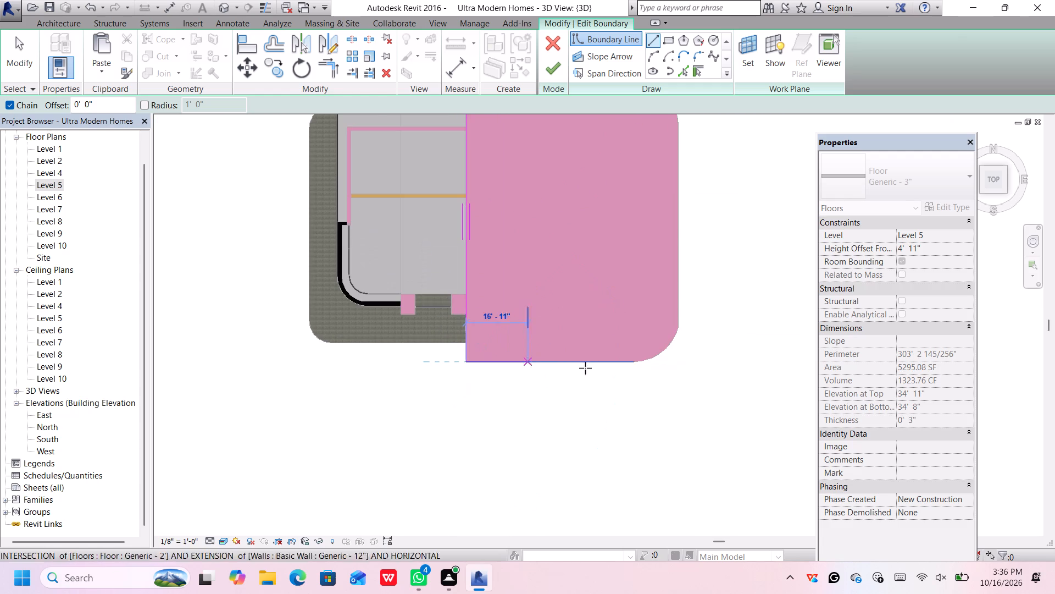
scroll(637, 360, up, 6)
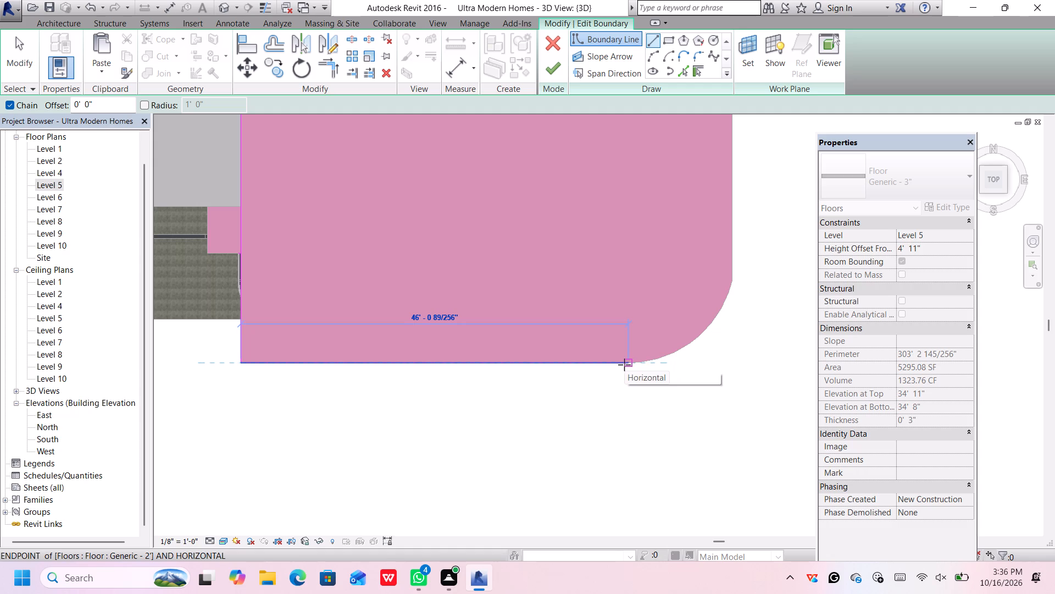
click(626, 363)
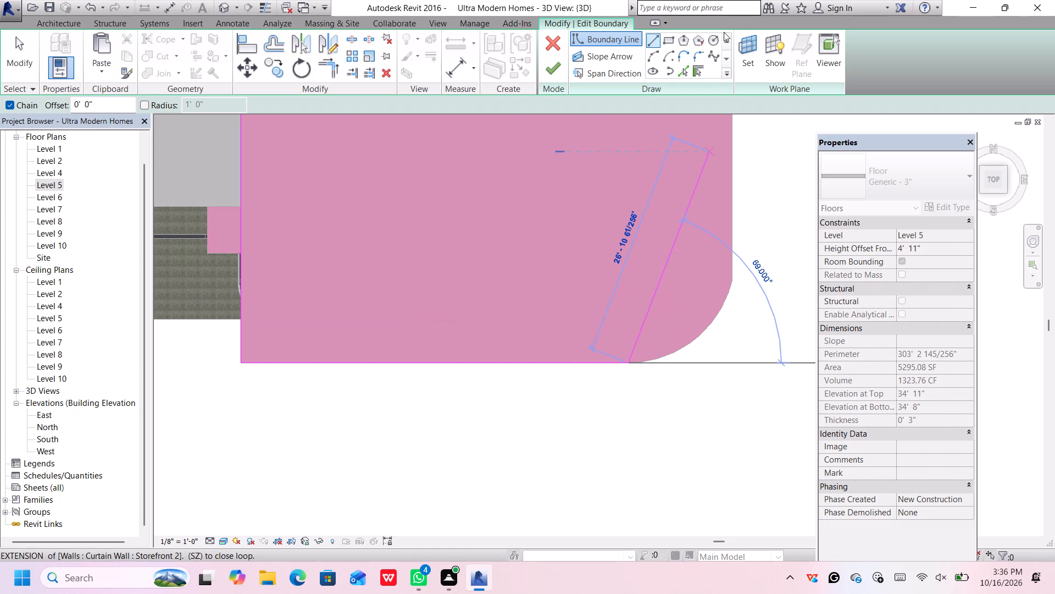
click(656, 52)
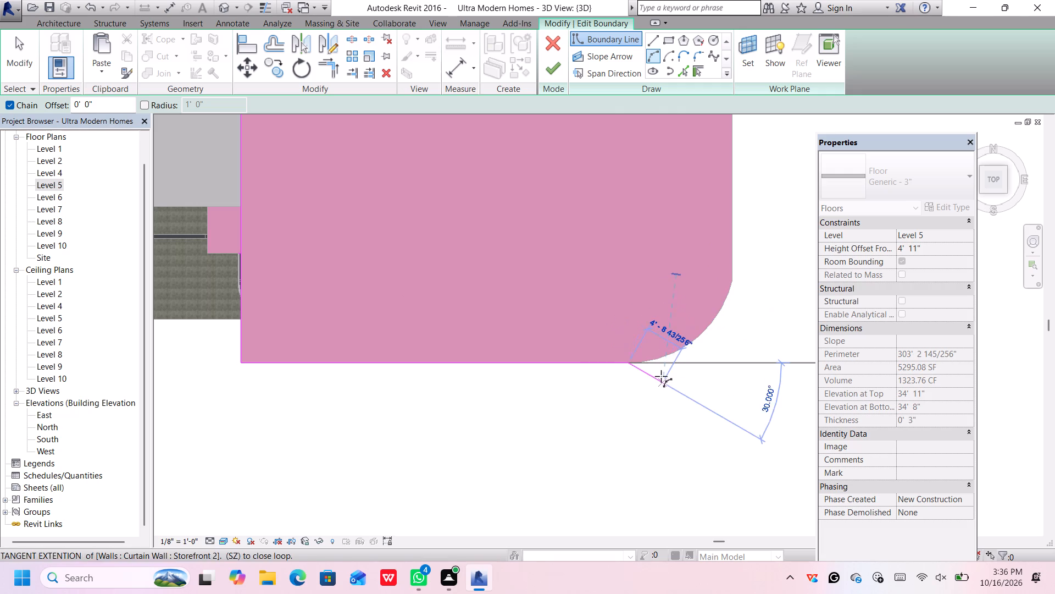
scroll(733, 277, up, 5)
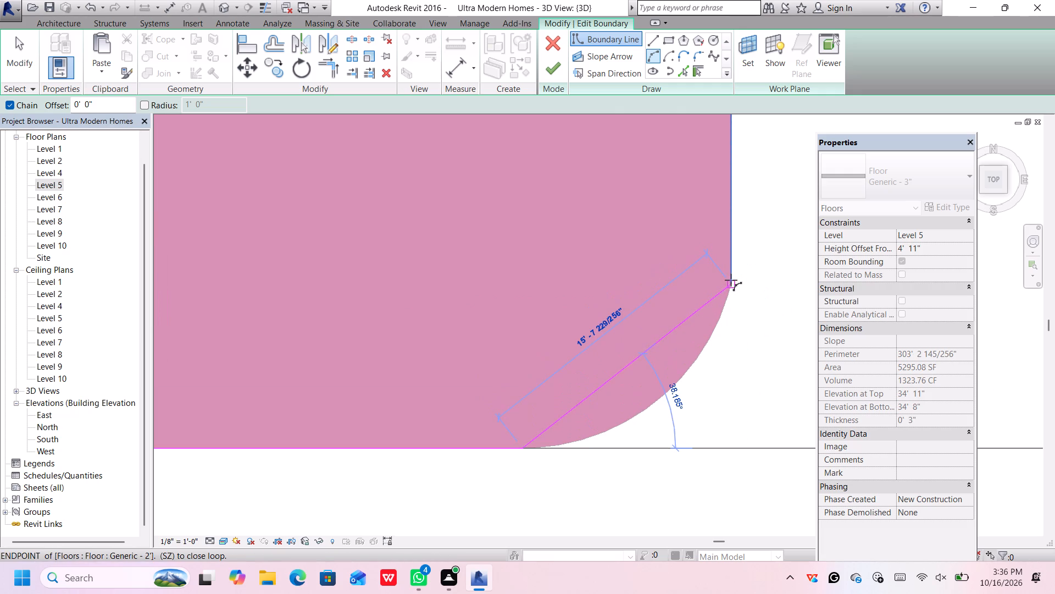
click(731, 284)
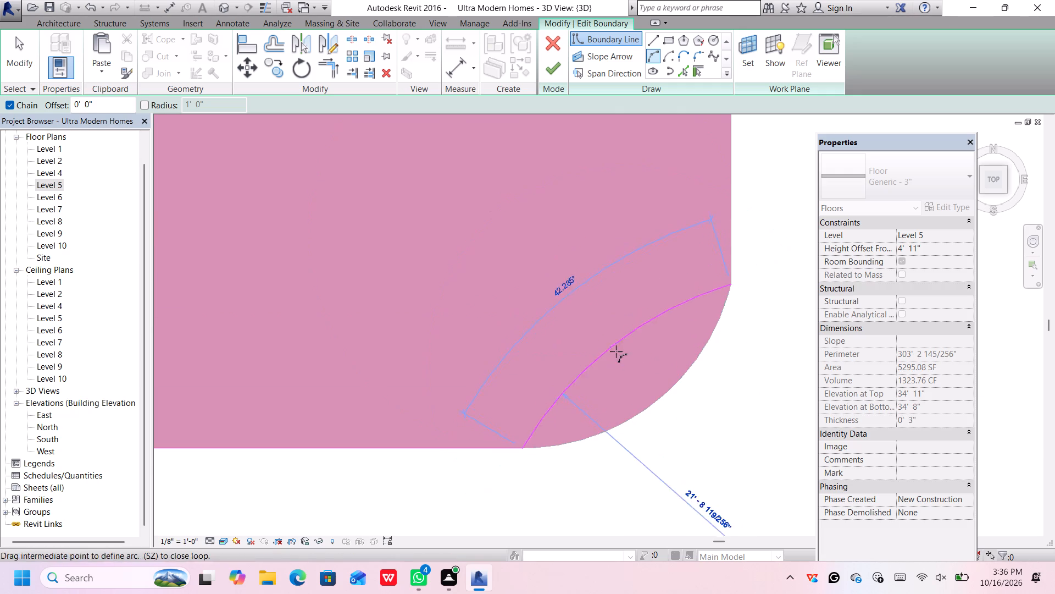
click(645, 406)
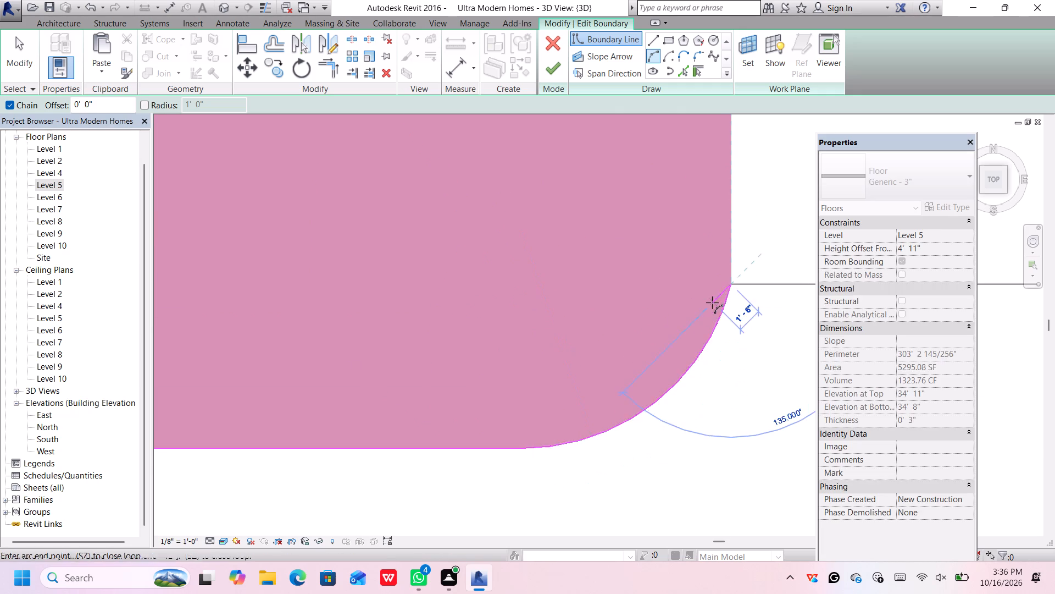
Draw the 54' 10" east boundary line up the slab edge and a 90° arc of about 12' 4" radius around the north-east corner.
scroll(718, 294, down, 4)
scroll(747, 202, down, 3)
middle_drag(748, 190, 668, 419)
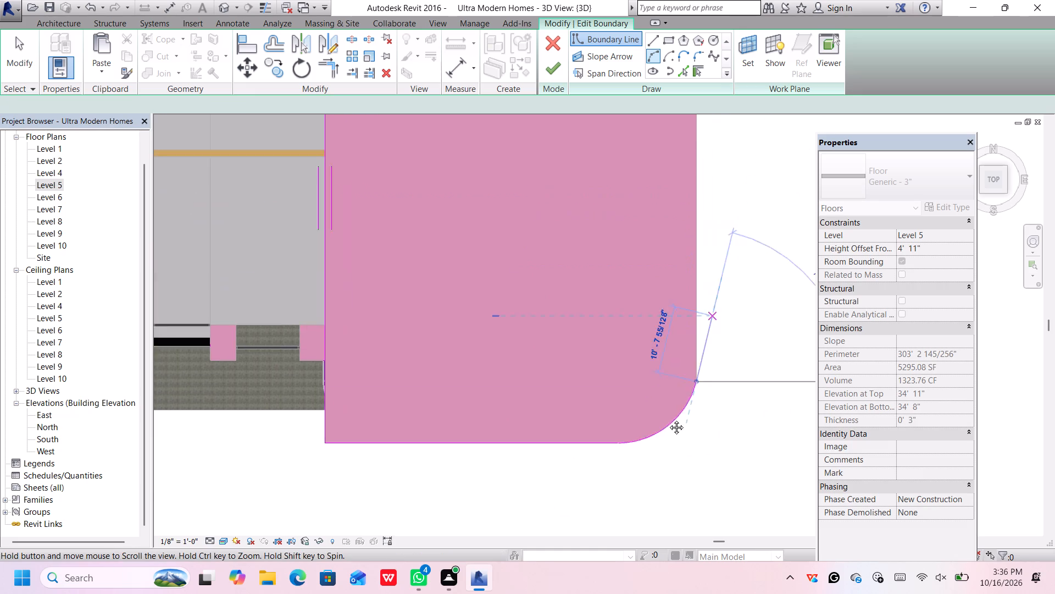
middle_drag(668, 419, 628, 493)
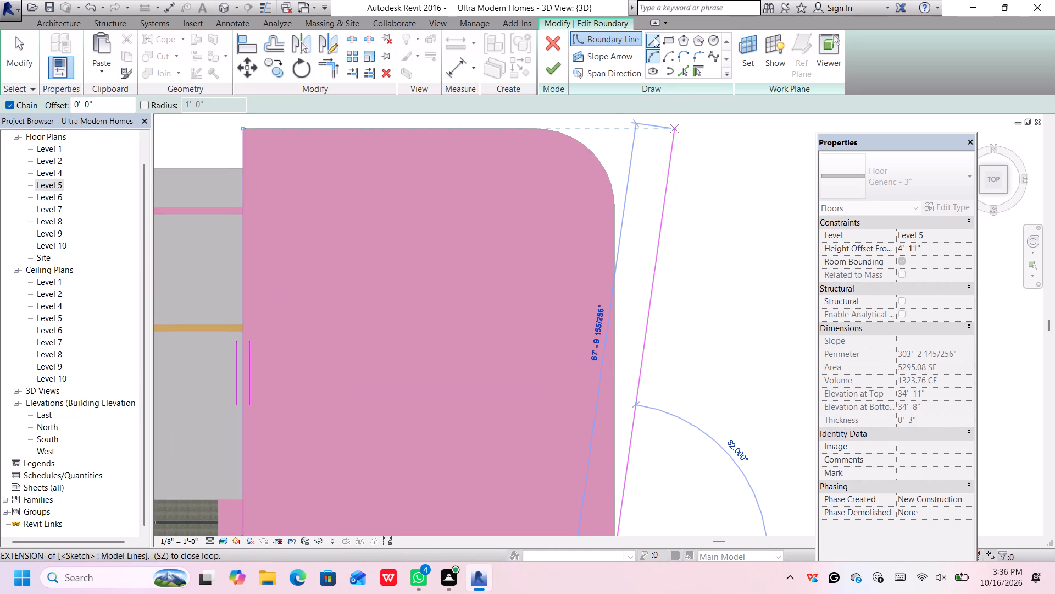
click(654, 37)
scroll(616, 205, up, 3)
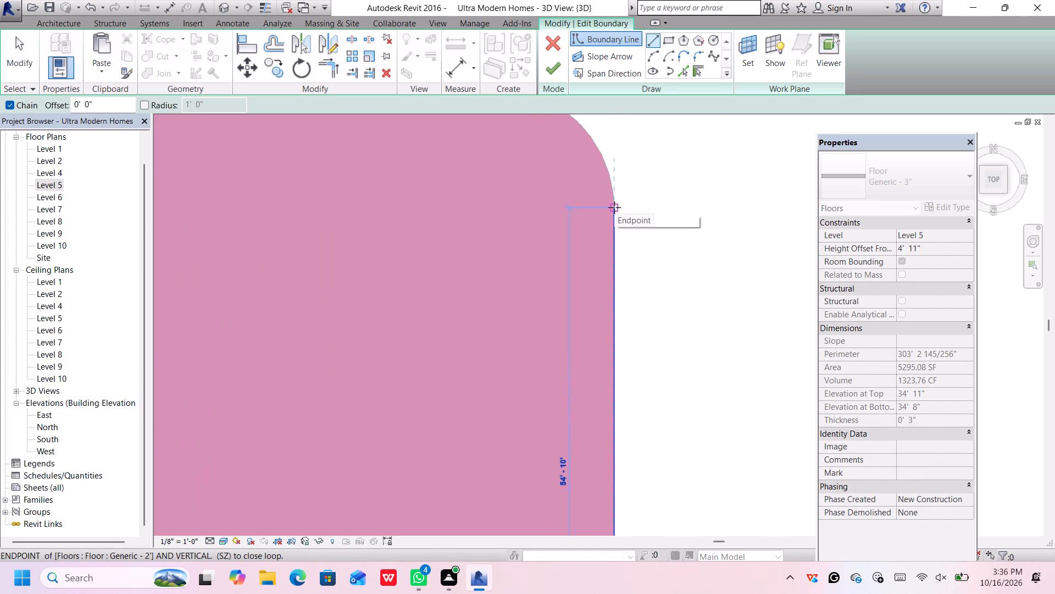
scroll(614, 207, up, 1)
click(614, 207)
scroll(614, 207, down, 6)
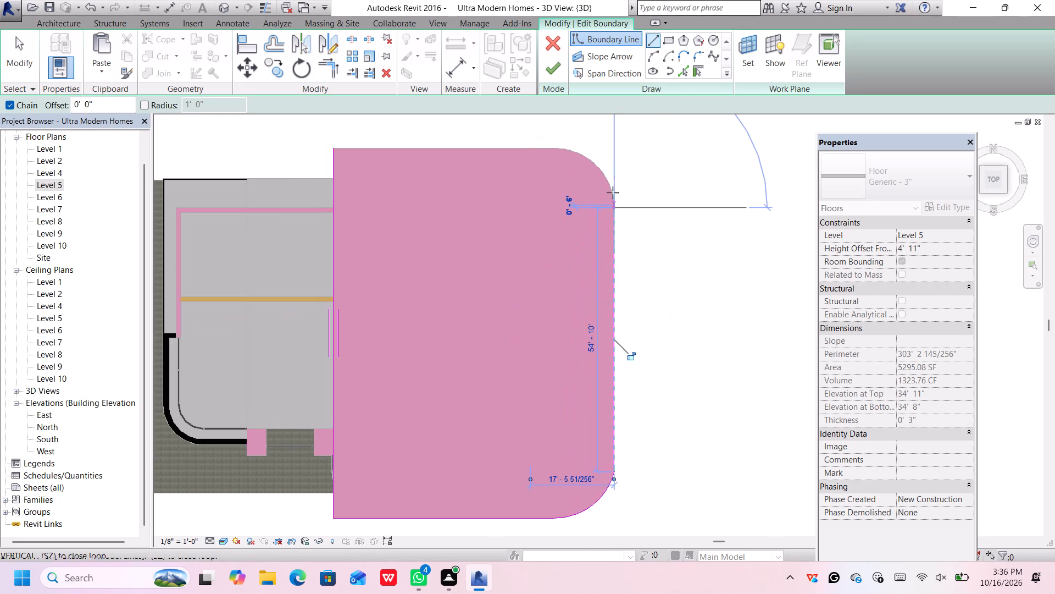
click(651, 55)
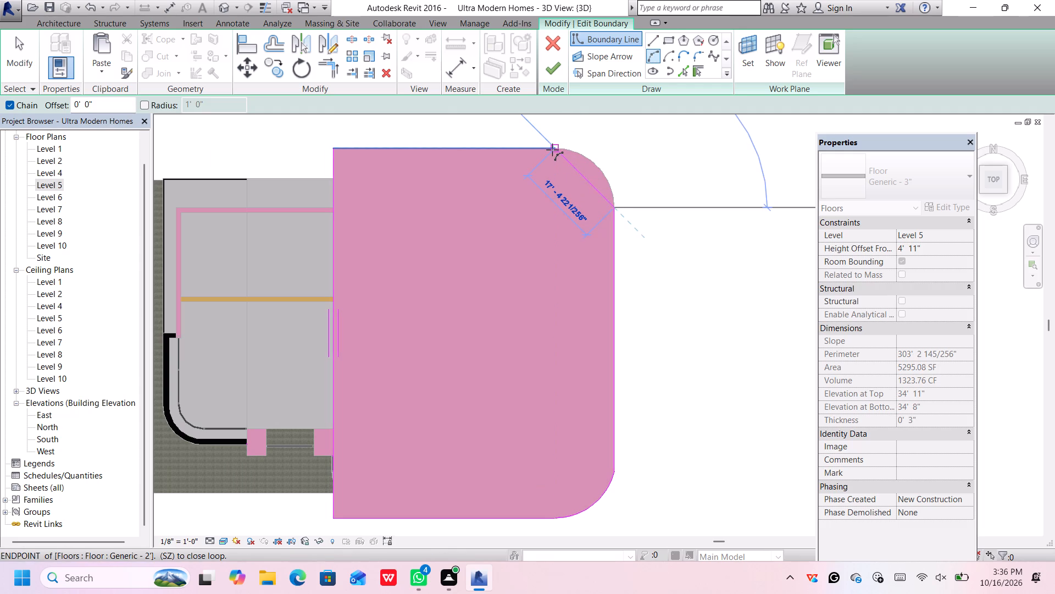
click(552, 146)
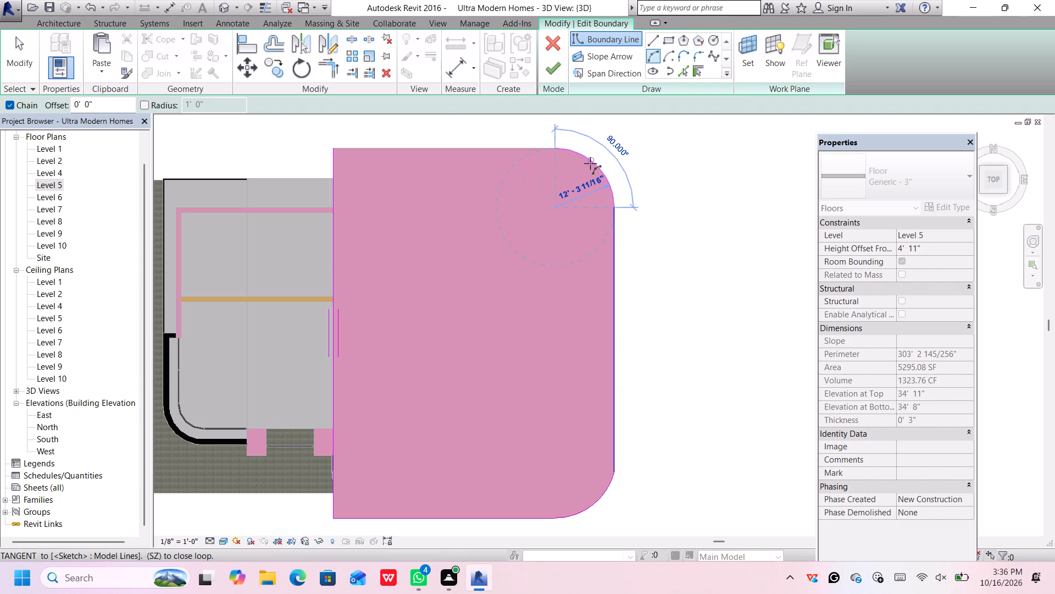
click(593, 164)
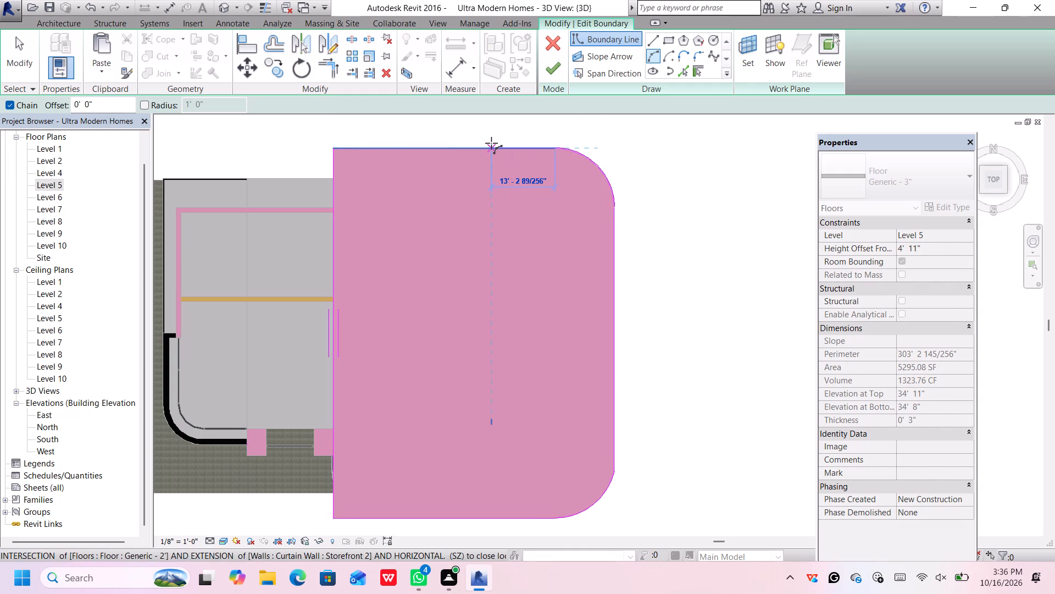
Close the boundary loop with a straight north line about 46' long from the north-east arc to the slab's north-west corner.
scroll(491, 143, down, 3)
middle_drag(501, 135, 567, 222)
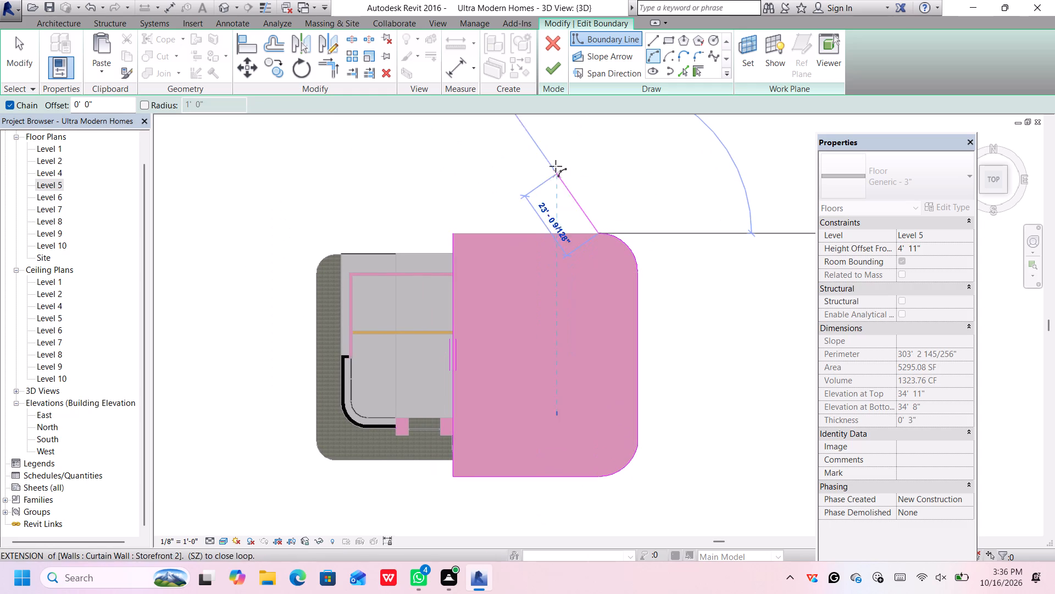
click(653, 34)
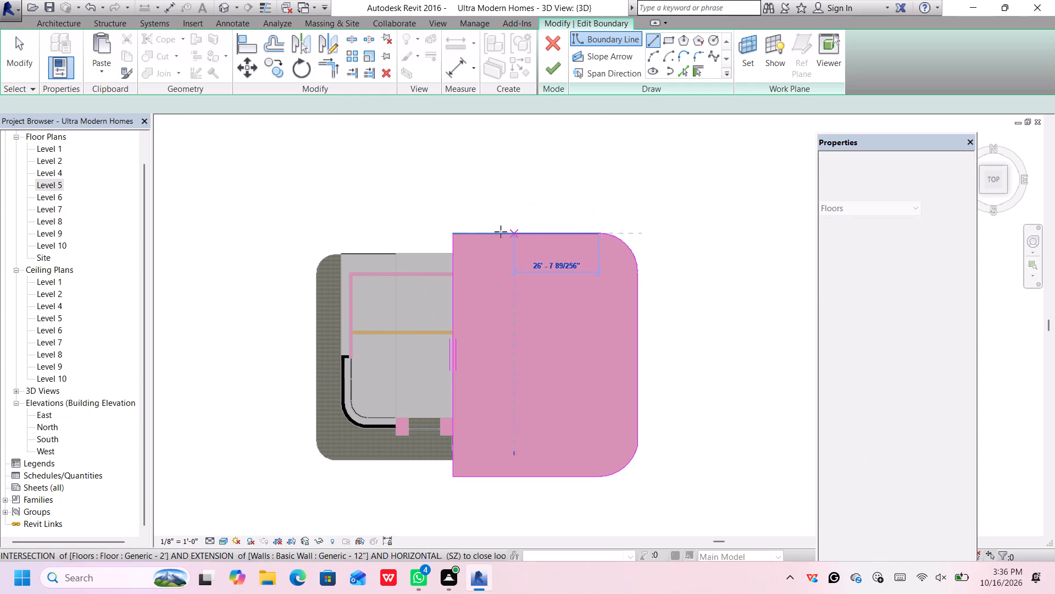
scroll(493, 240, up, 5)
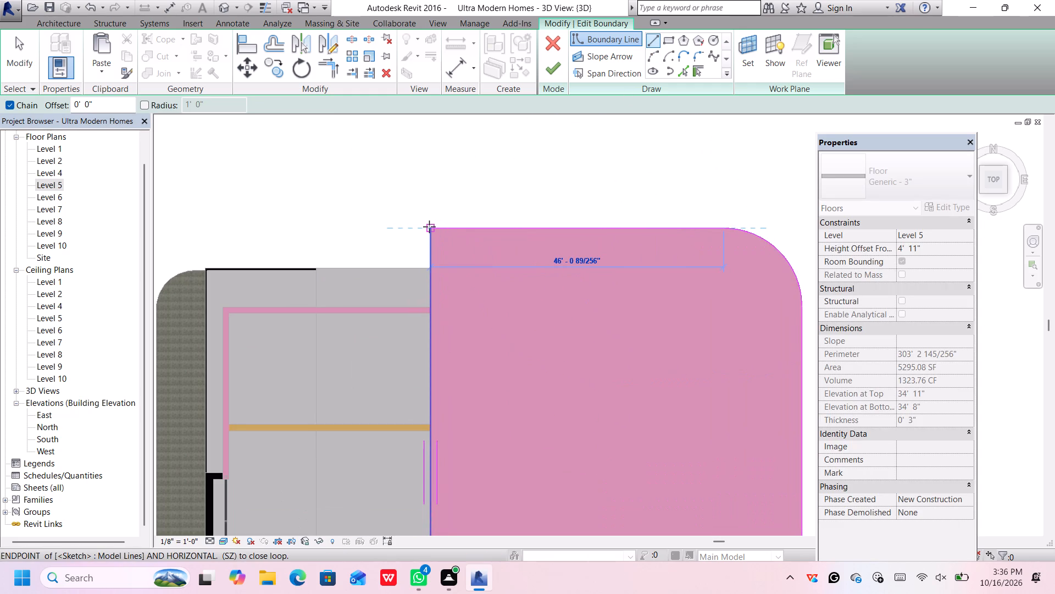
scroll(430, 223, up, 5)
click(430, 231)
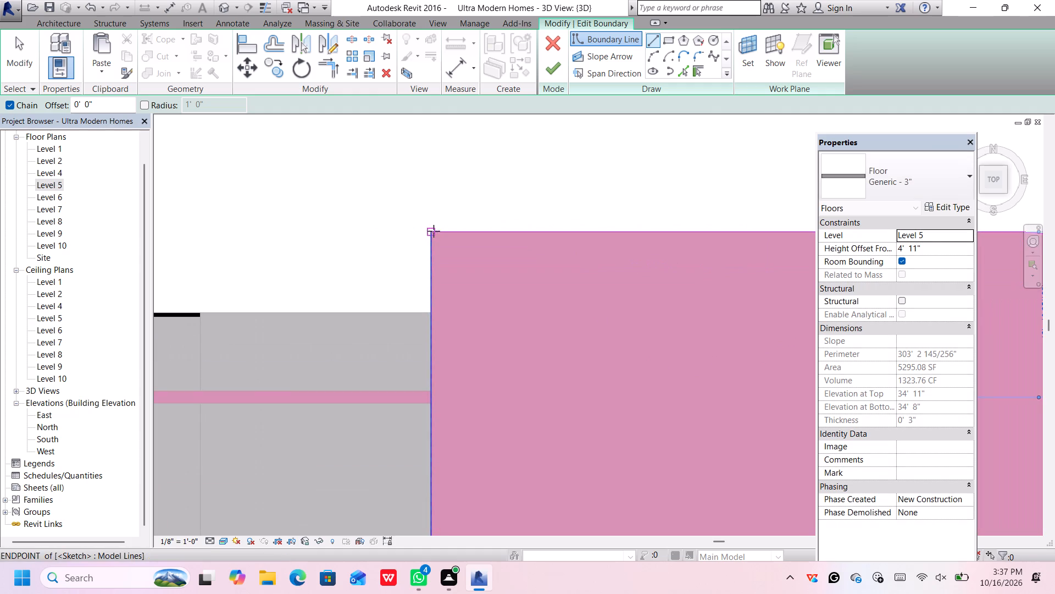
scroll(524, 183, down, 9)
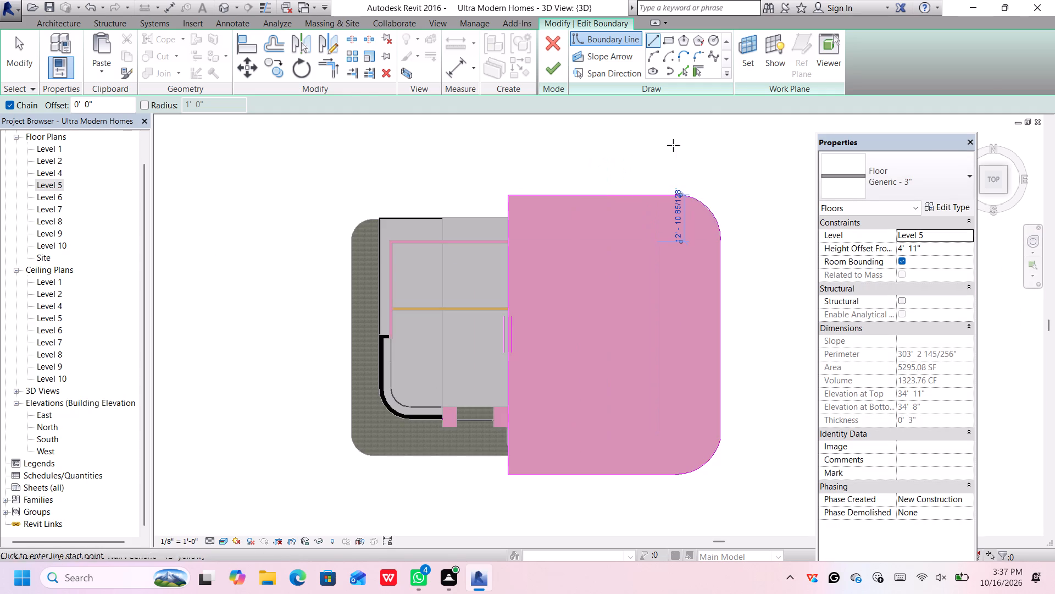
Offset copies of the north-east arc, the north line and the east line 4" outward from the slab outline.
key(Escape)
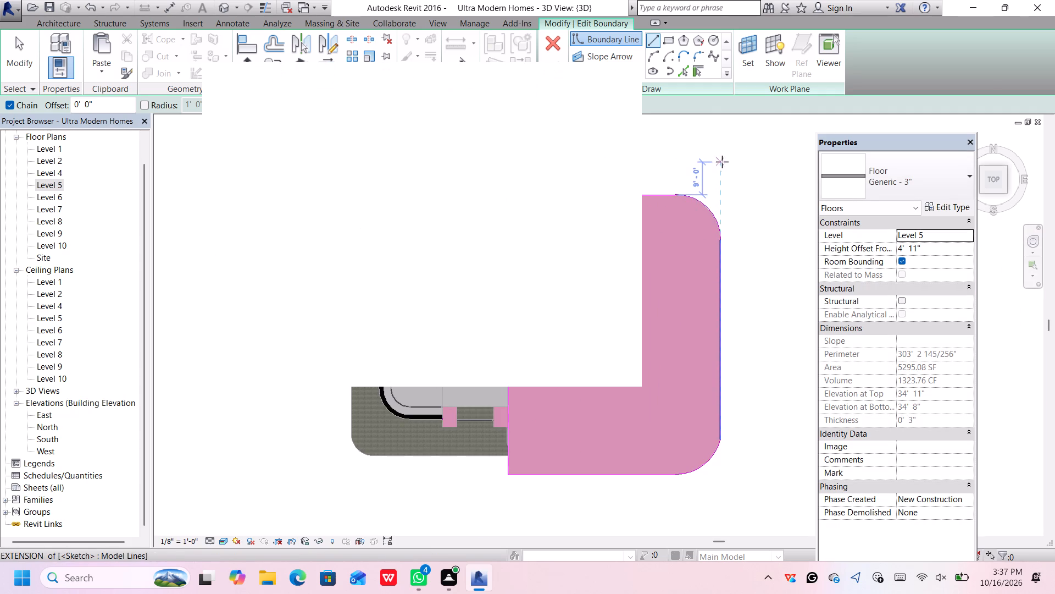
click(617, 79)
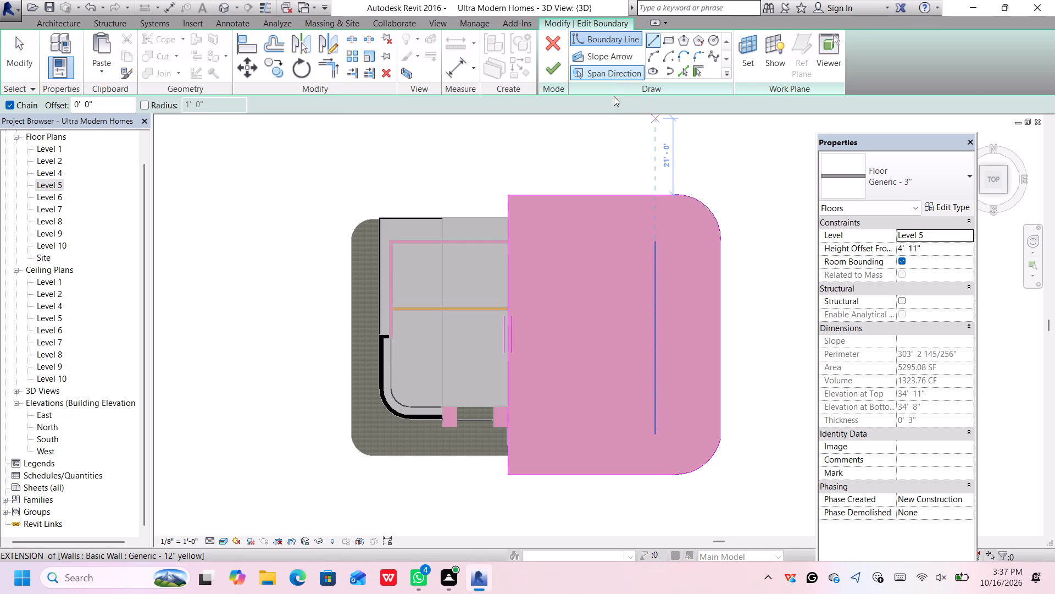
key(Escape)
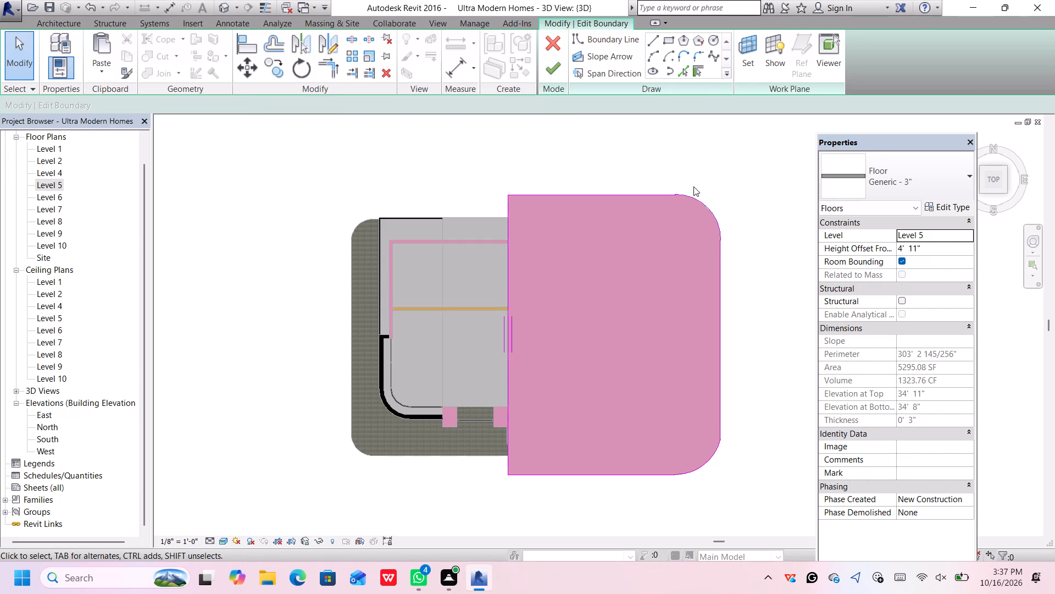
scroll(708, 189, up, 7)
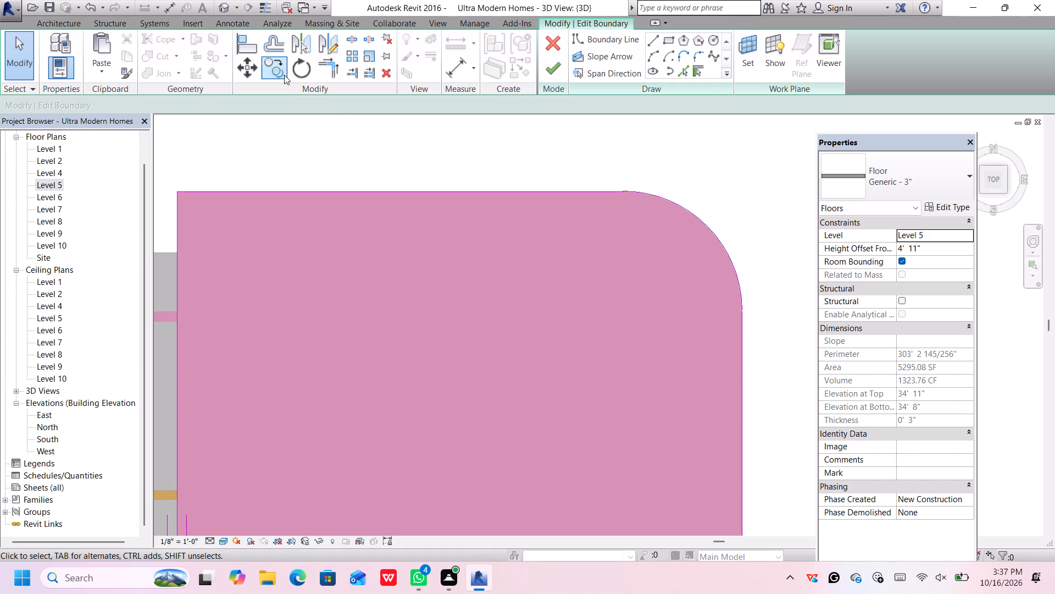
click(278, 44)
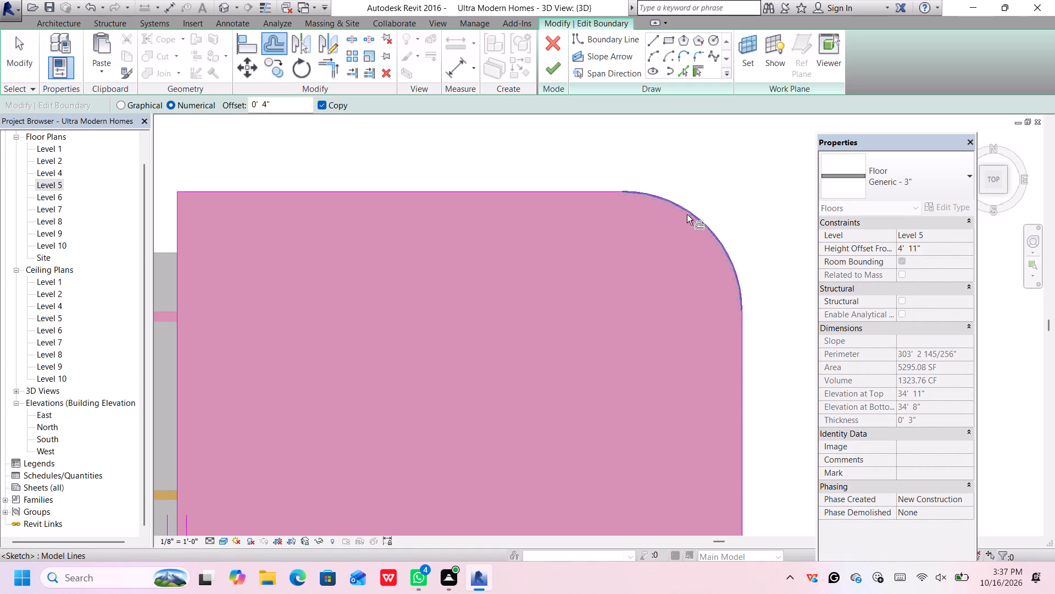
click(708, 222)
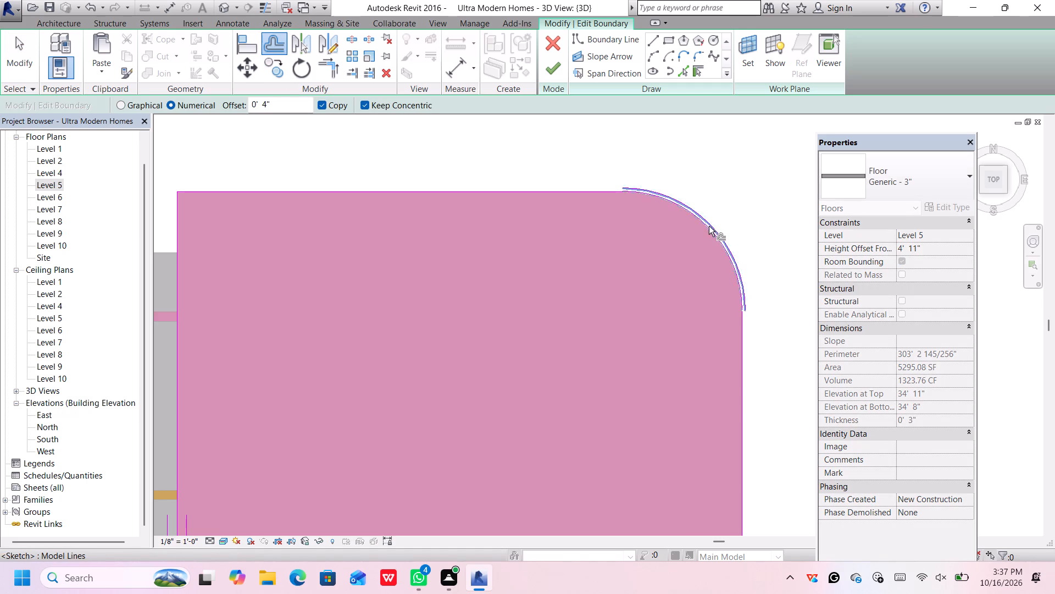
click(599, 189)
scroll(719, 286, down, 1)
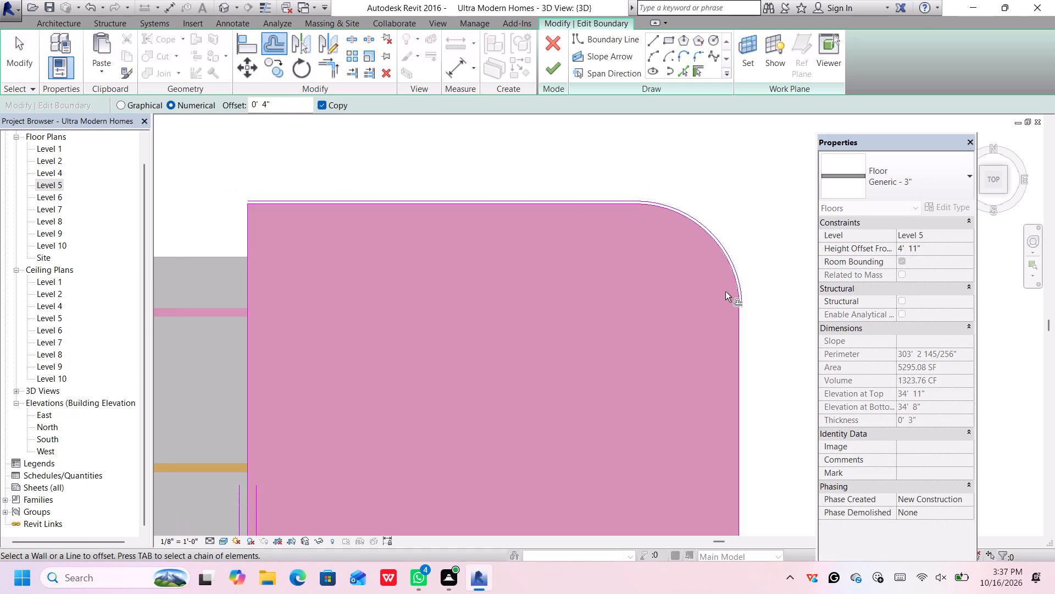
click(740, 348)
scroll(741, 348, down, 6)
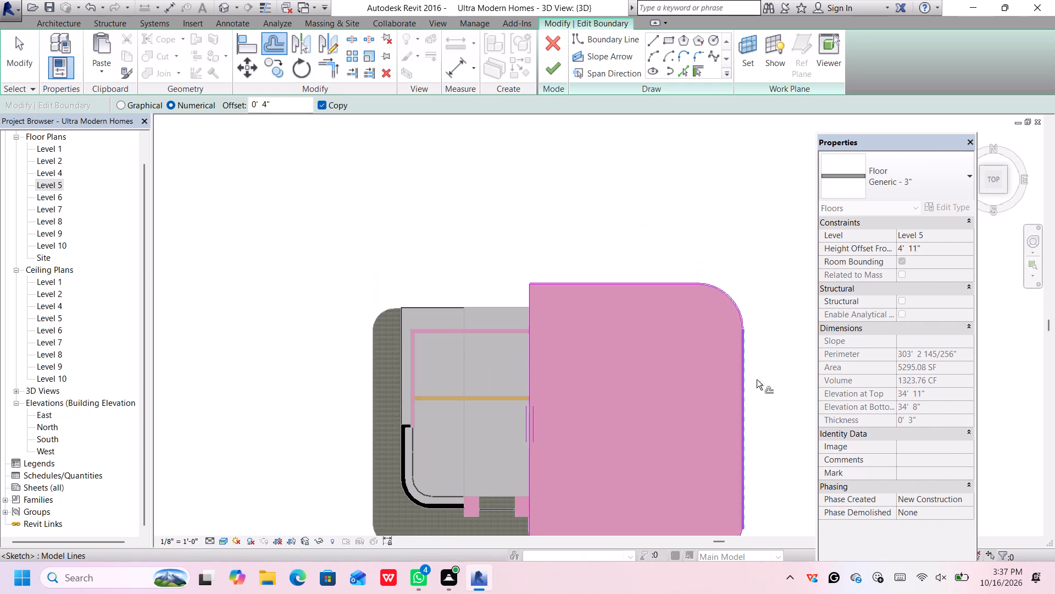
Offset copies of the south-east corner arc and the south boundary line 4" outward.
middle_drag(774, 406, 719, 228)
scroll(712, 365, up, 5)
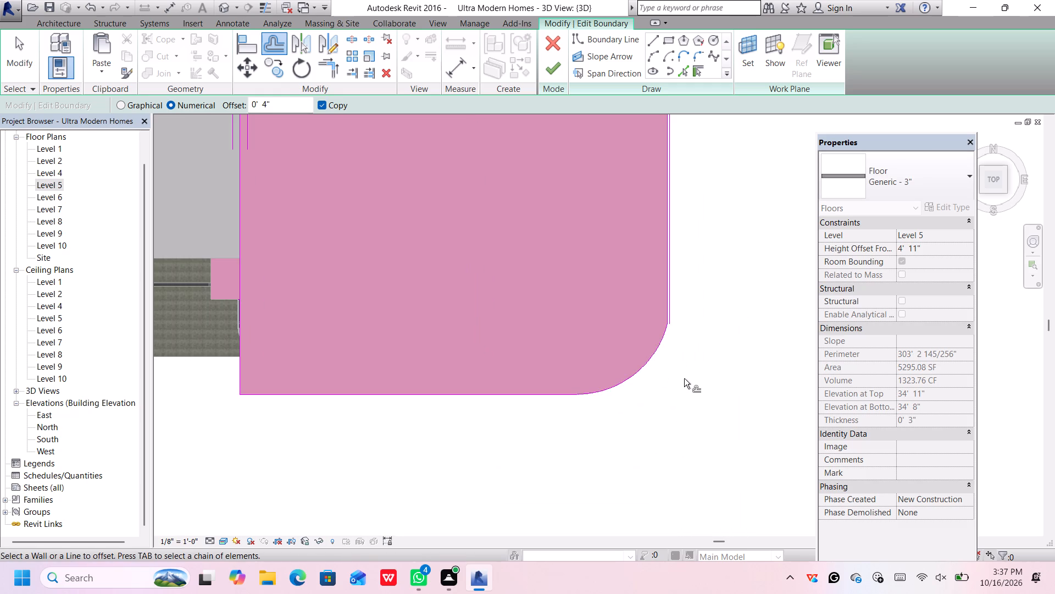
scroll(667, 364, up, 3)
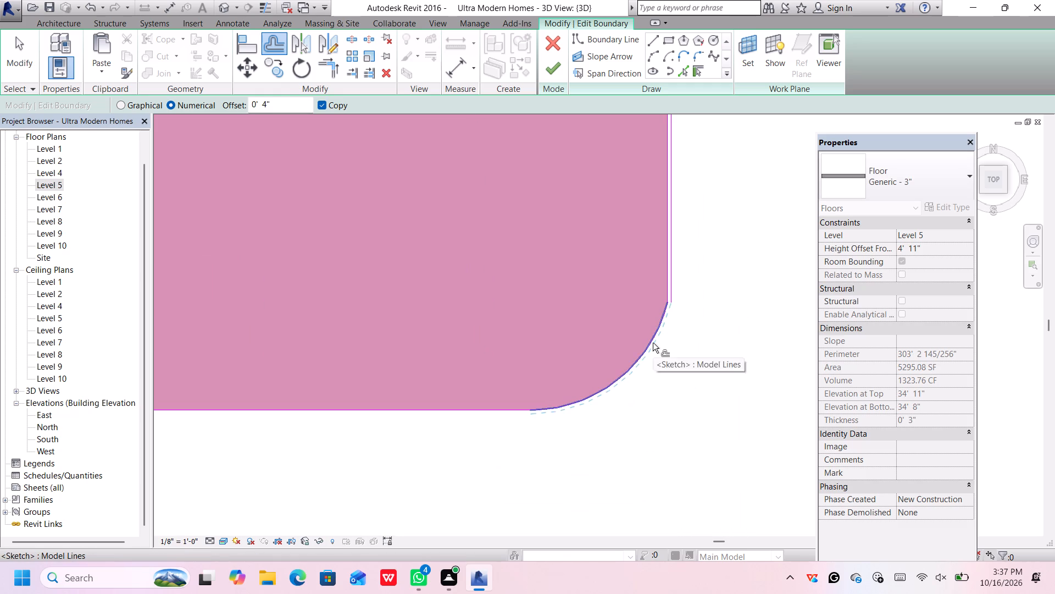
click(653, 343)
scroll(653, 345, down, 6)
scroll(520, 373, up, 2)
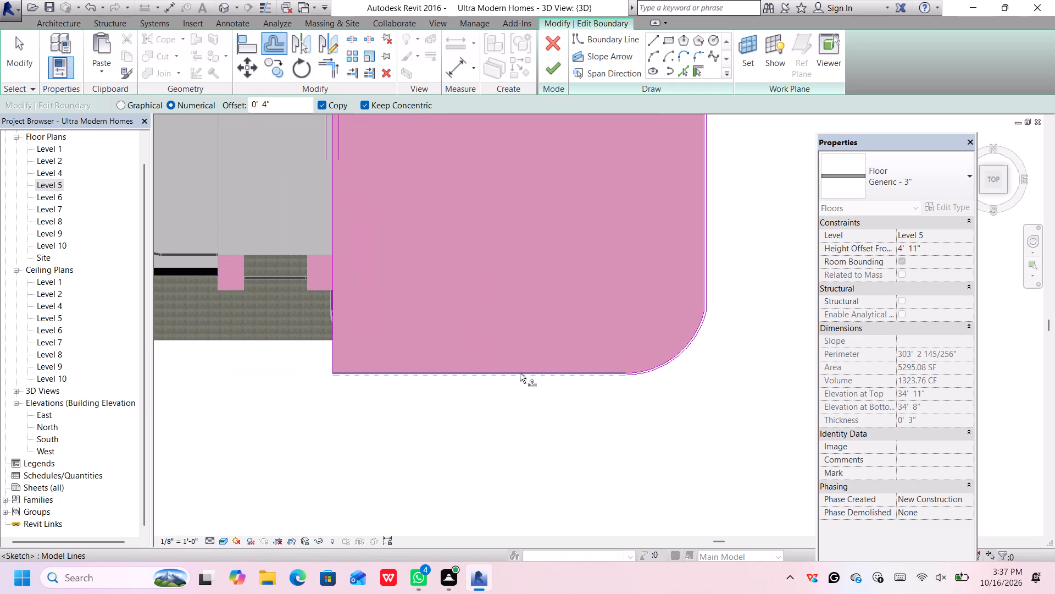
click(520, 373)
scroll(354, 316, down, 3)
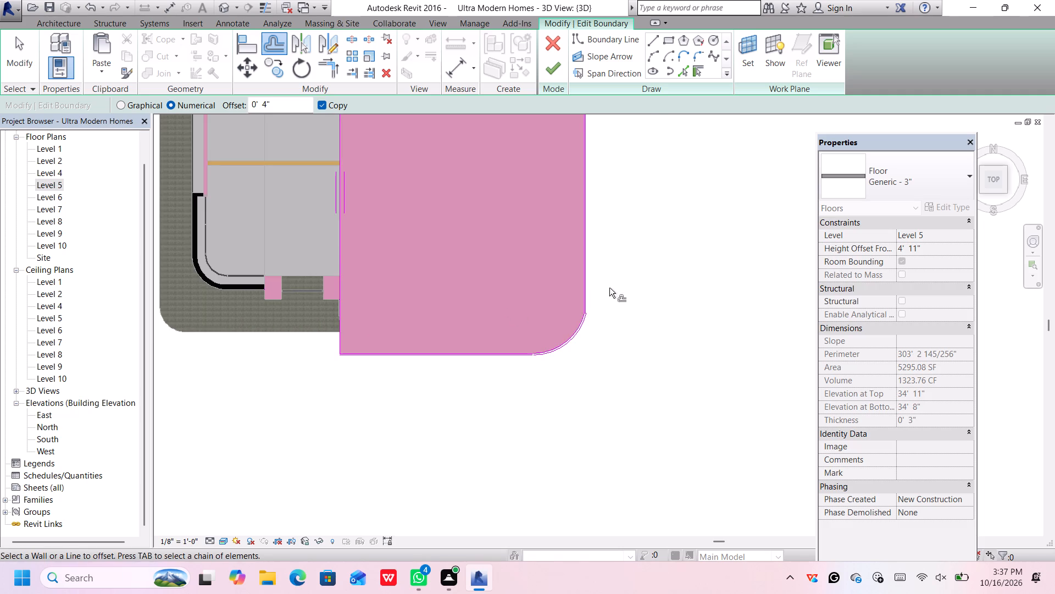
middle_drag(632, 289, 671, 406)
key(space)
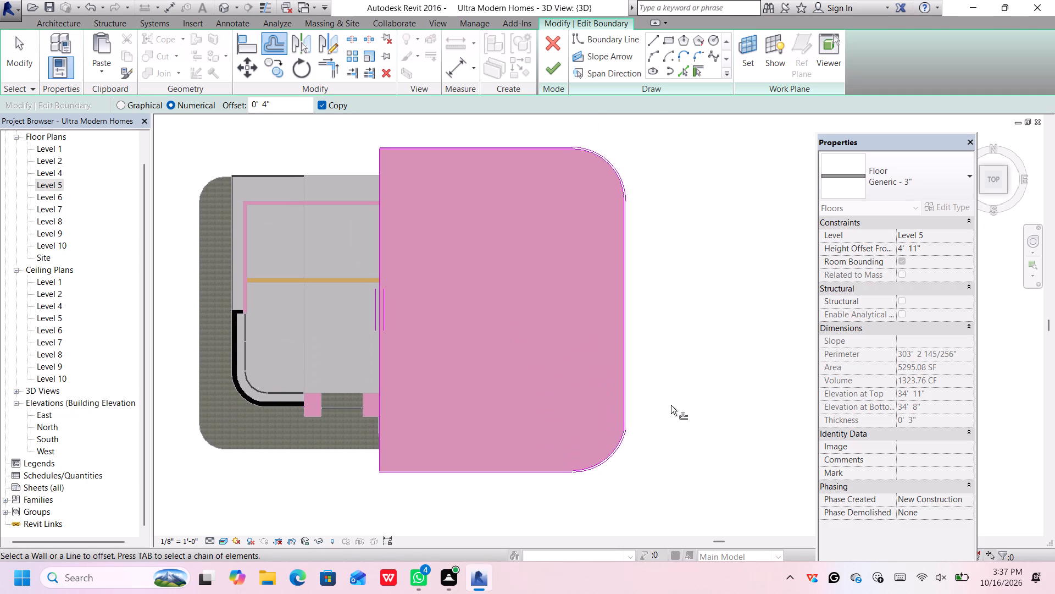
key(space)
key(Escape)
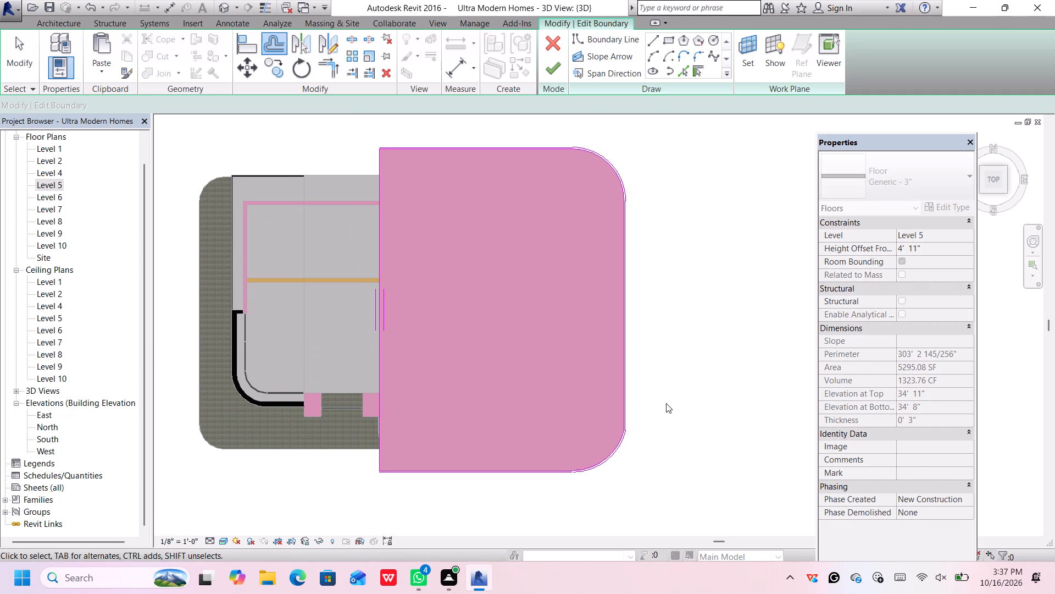
Delete the straight boundary line along the slab's west edge.
click(377, 218)
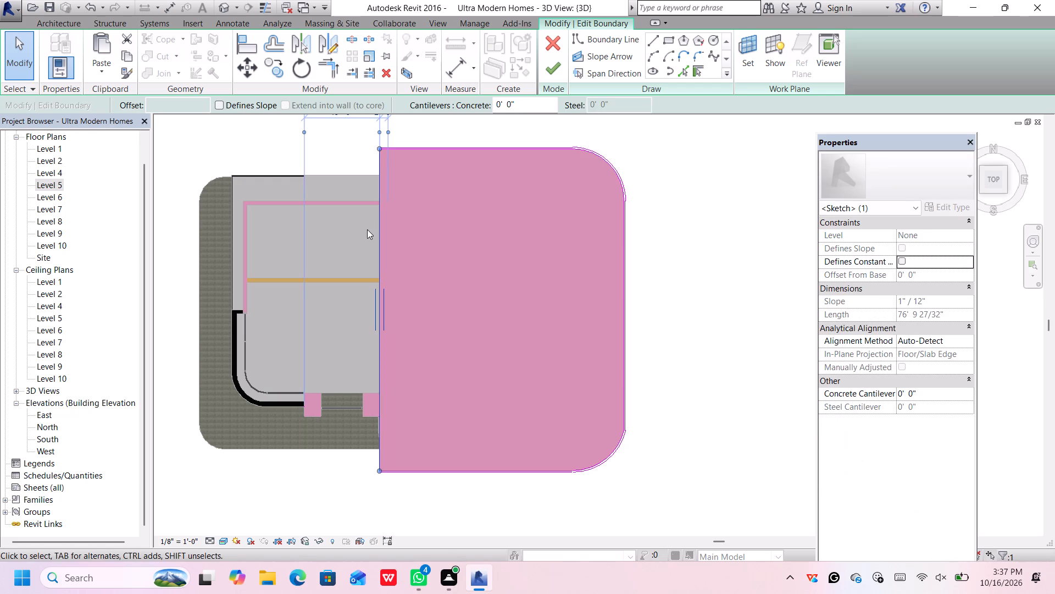
key(Delete)
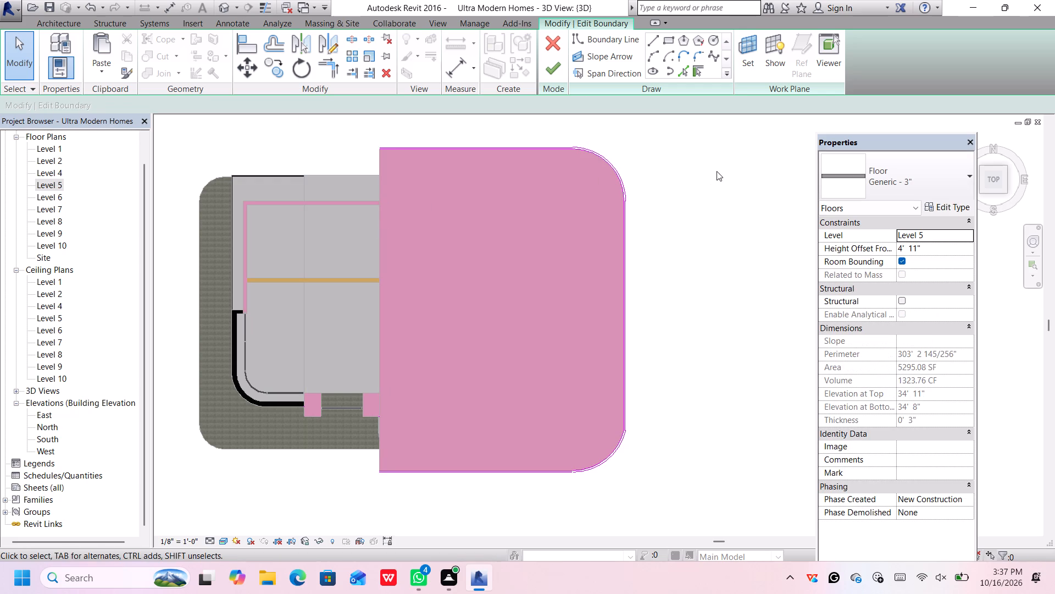
Draw a vertical west boundary line from the offset north line's west end to the offset south line's west end.
click(653, 40)
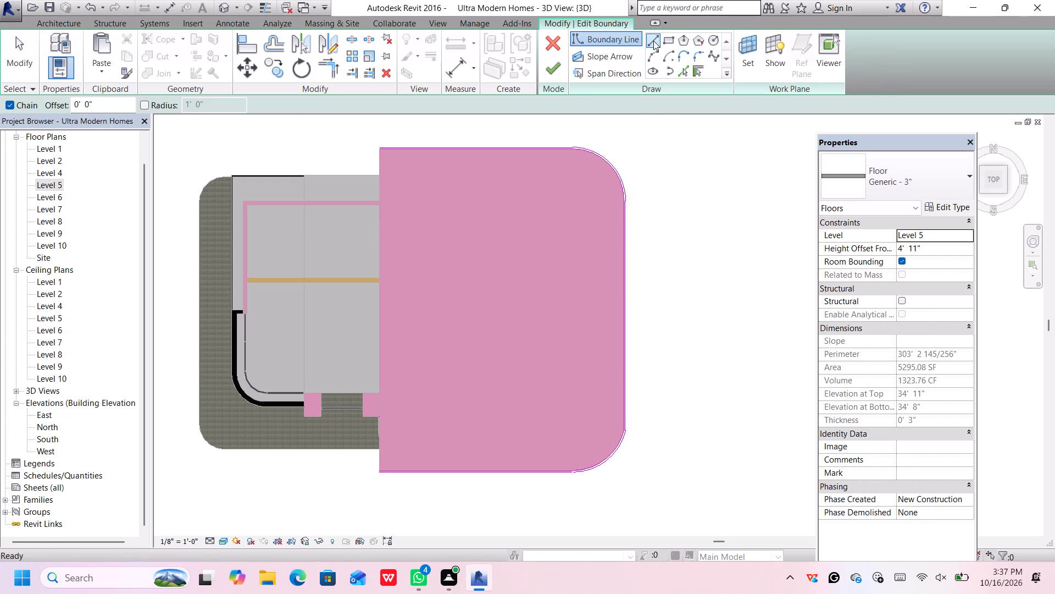
scroll(369, 153, up, 10)
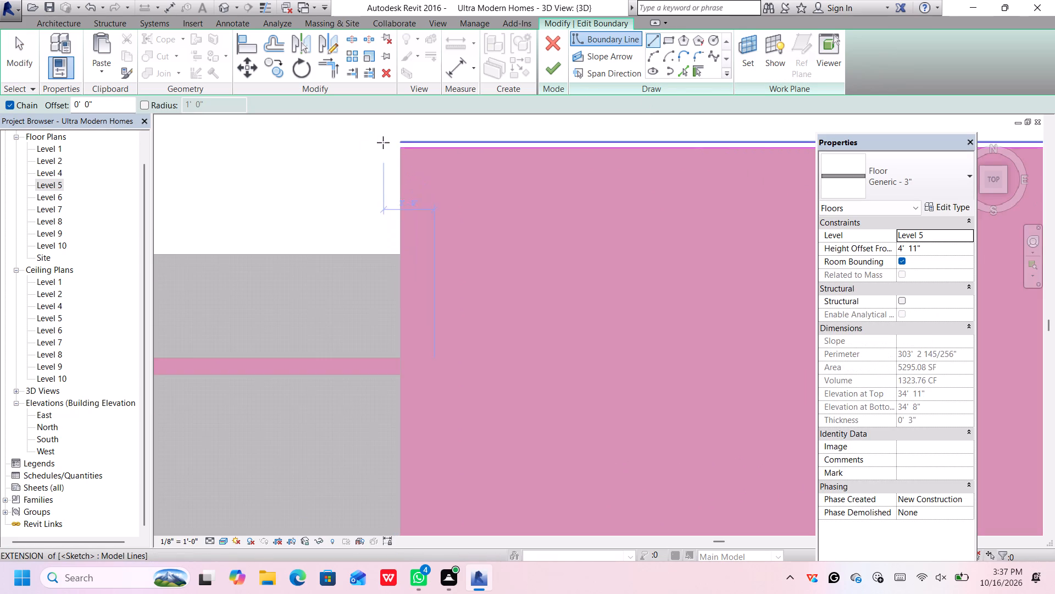
click(400, 141)
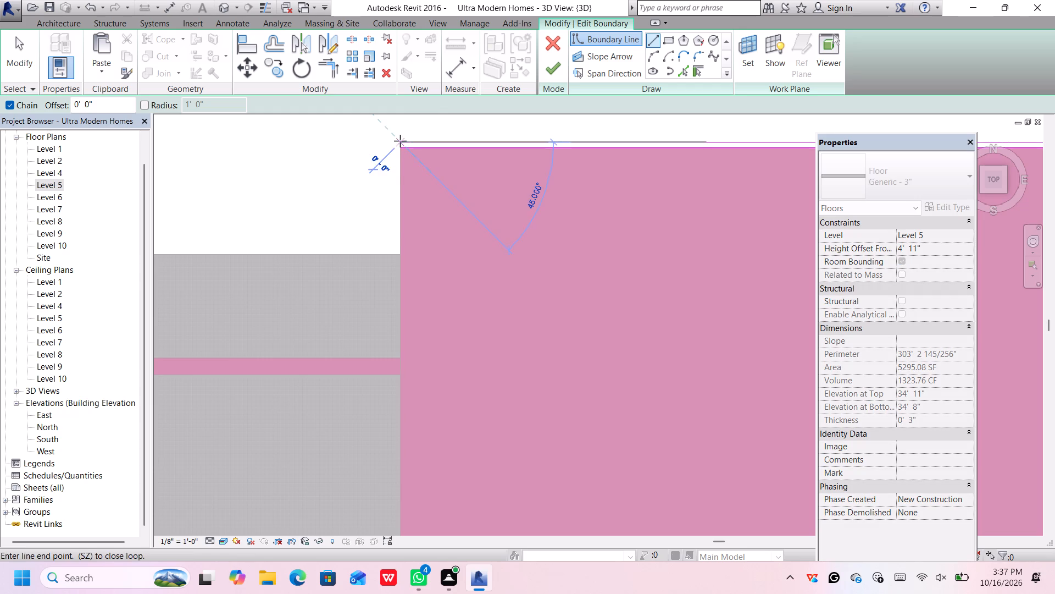
scroll(399, 142, down, 11)
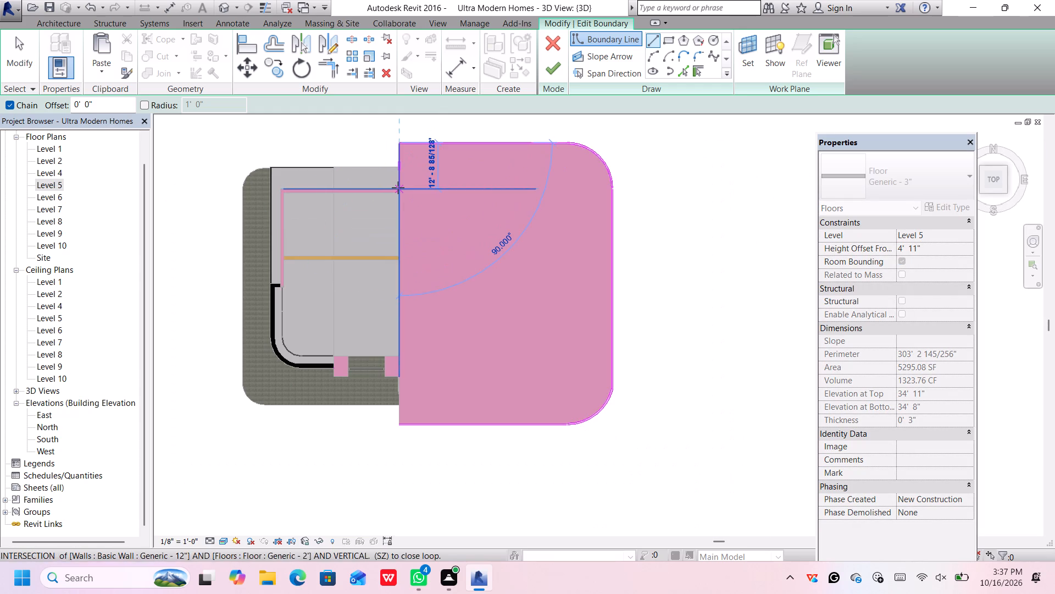
scroll(399, 455, up, 3)
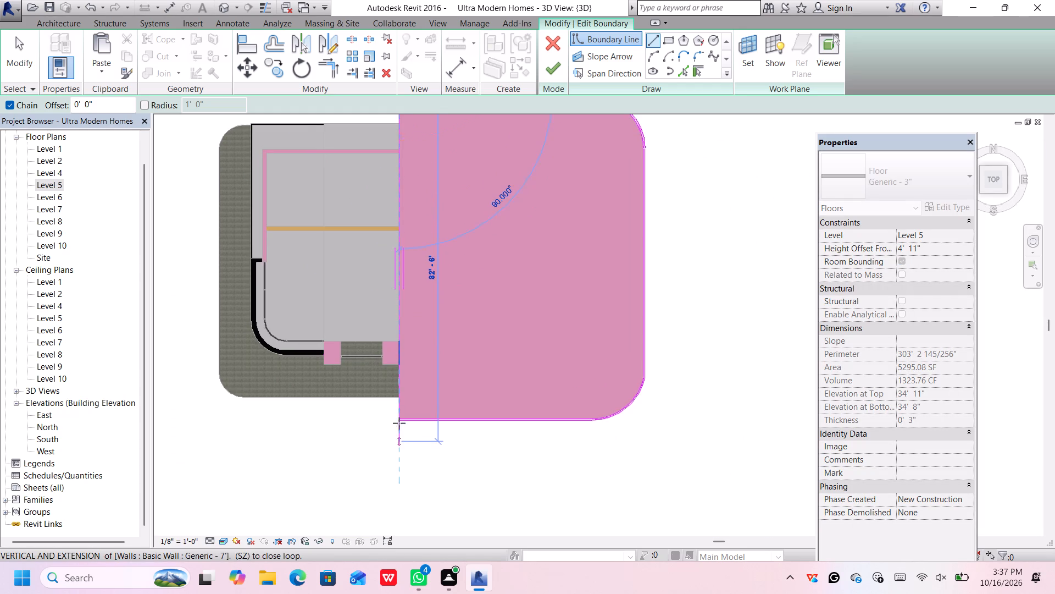
scroll(399, 422, up, 11)
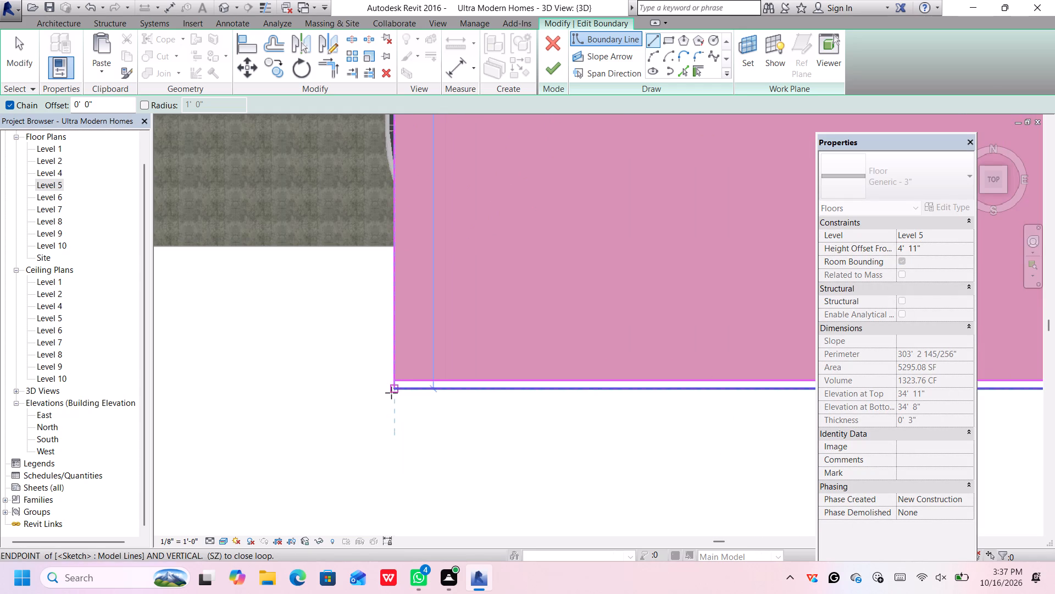
click(396, 388)
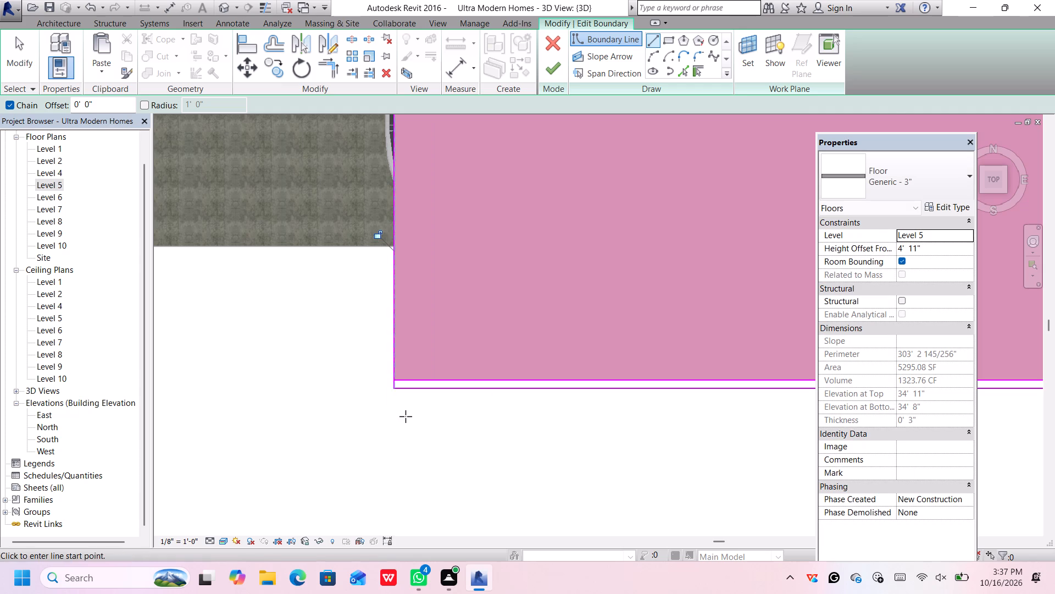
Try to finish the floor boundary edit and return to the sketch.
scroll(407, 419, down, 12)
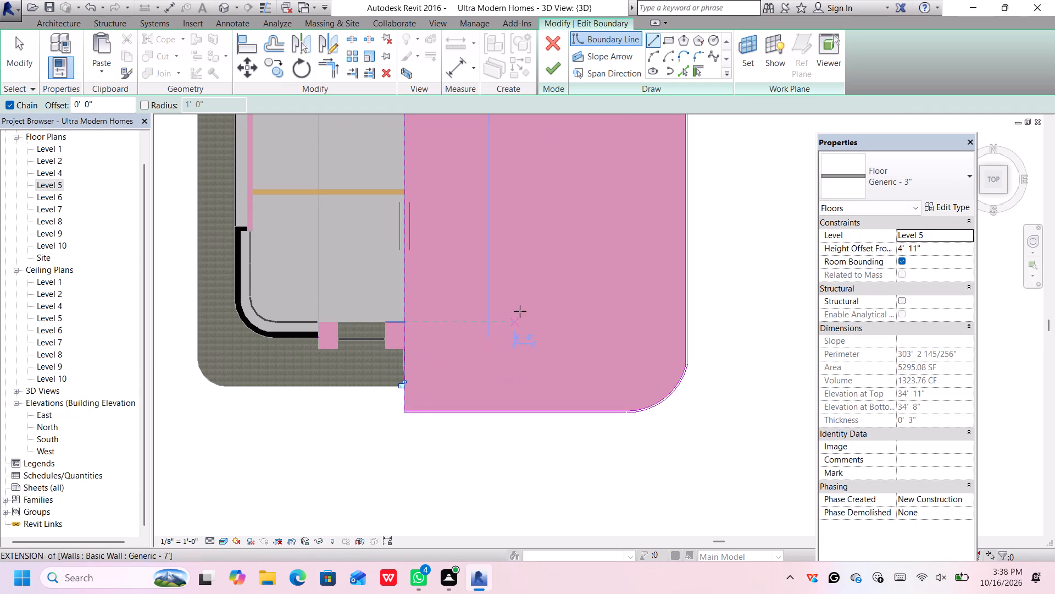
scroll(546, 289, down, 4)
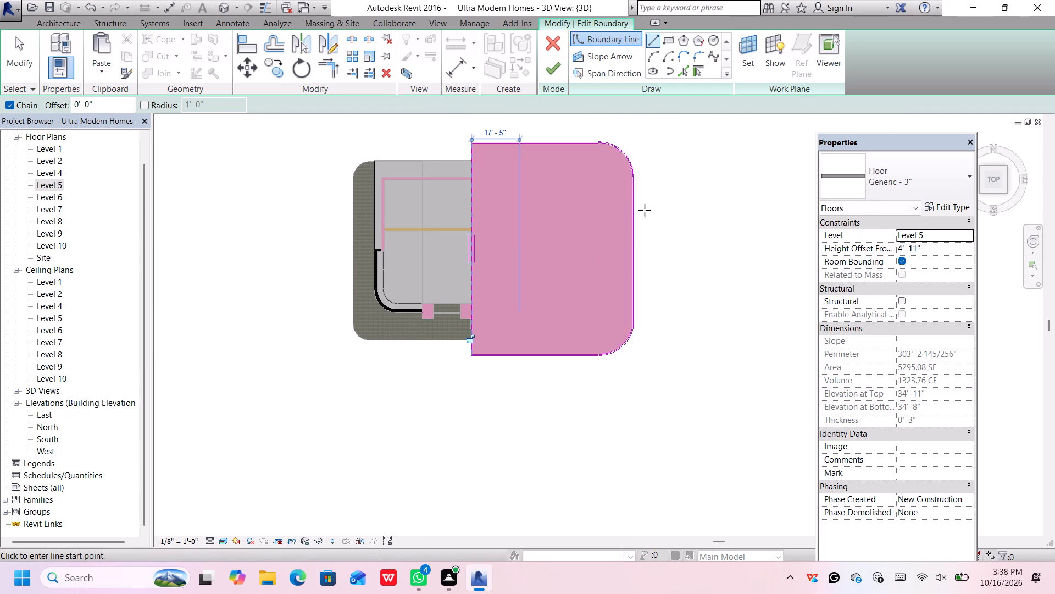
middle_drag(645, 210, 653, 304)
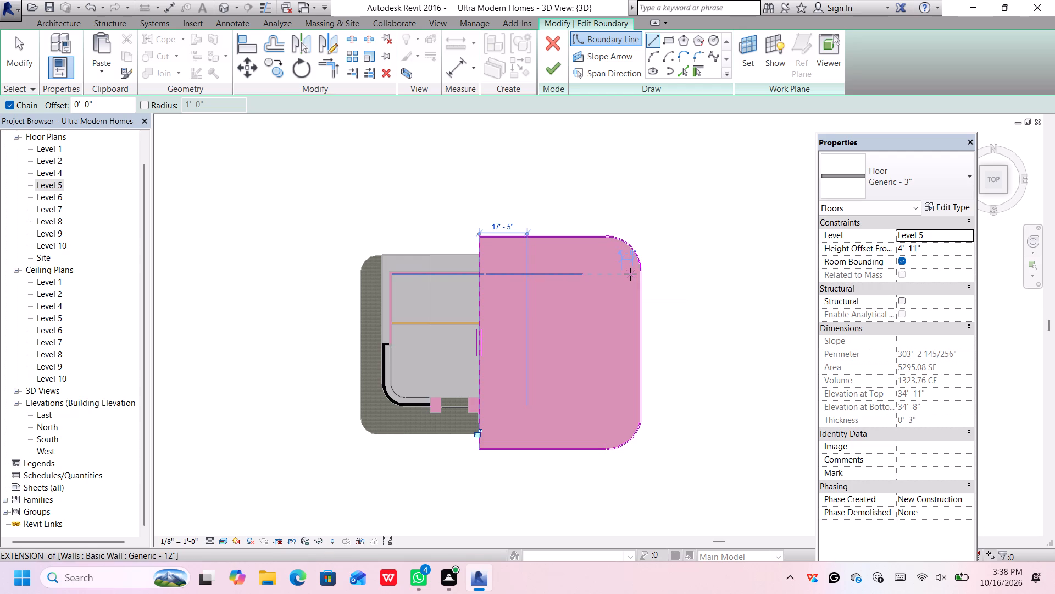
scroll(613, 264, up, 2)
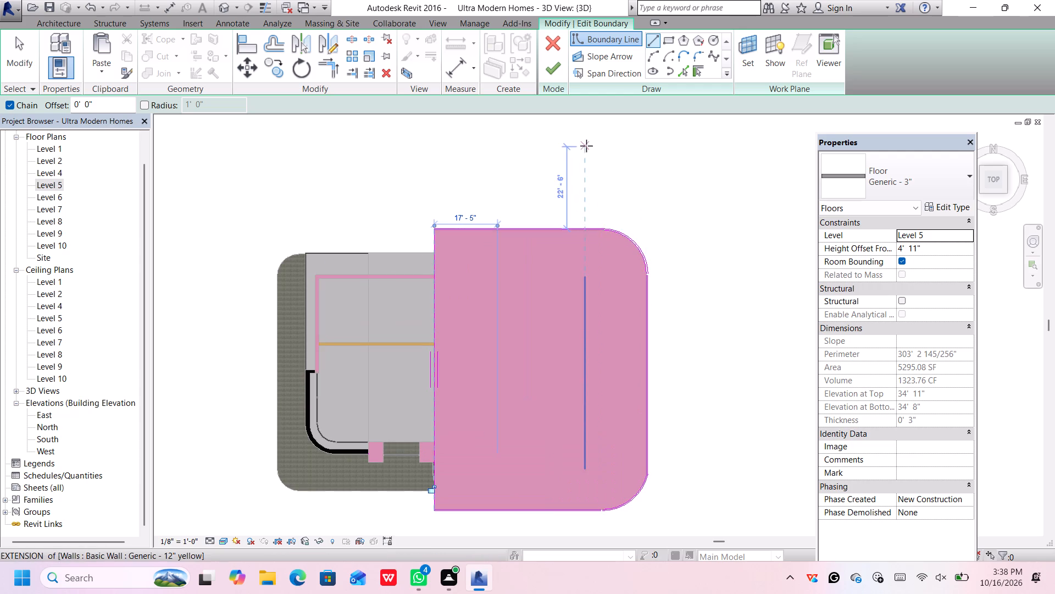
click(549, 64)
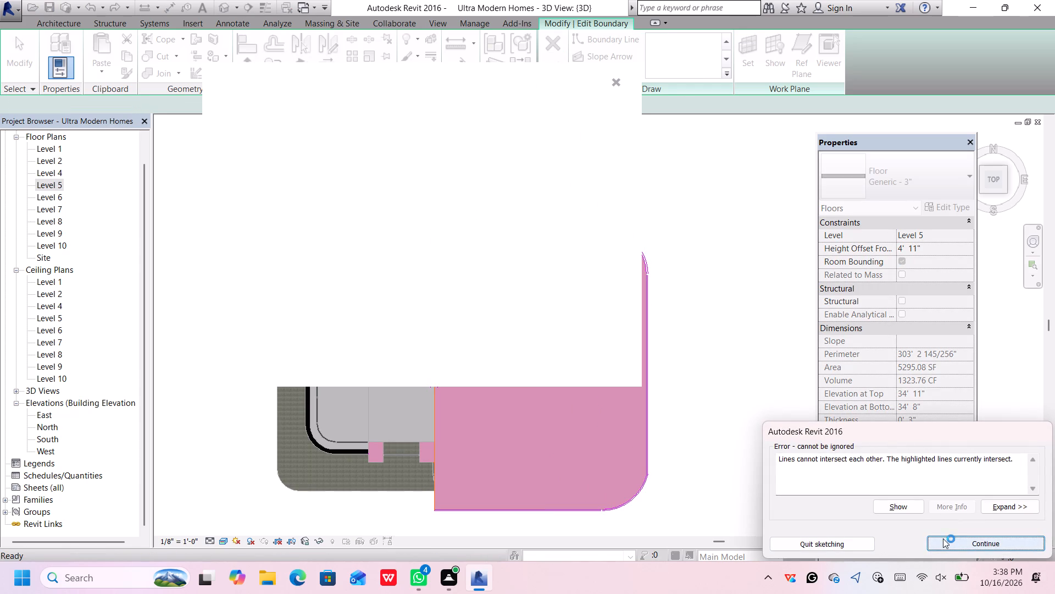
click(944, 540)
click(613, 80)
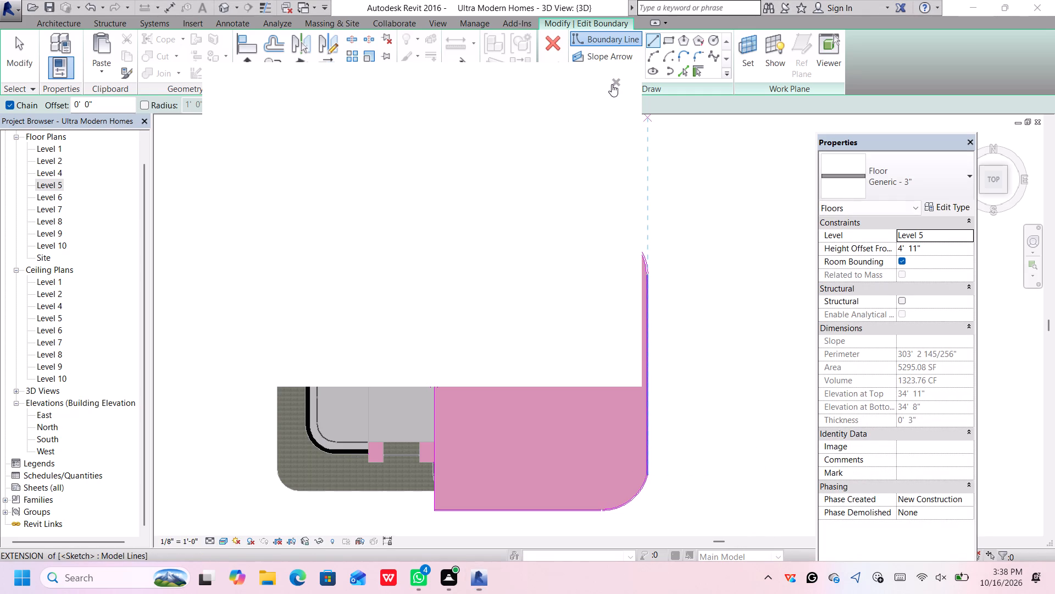
Leave line drawing and delete the original inner boundary line along the slab's north edge.
scroll(436, 353, up, 1)
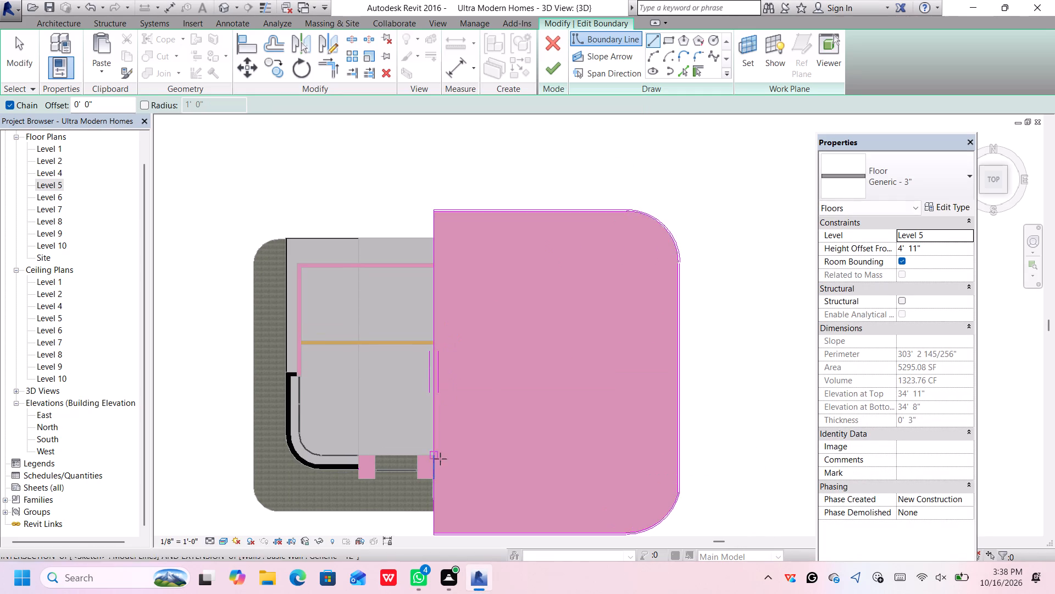
middle_drag(440, 456, 443, 361)
scroll(434, 233, up, 3)
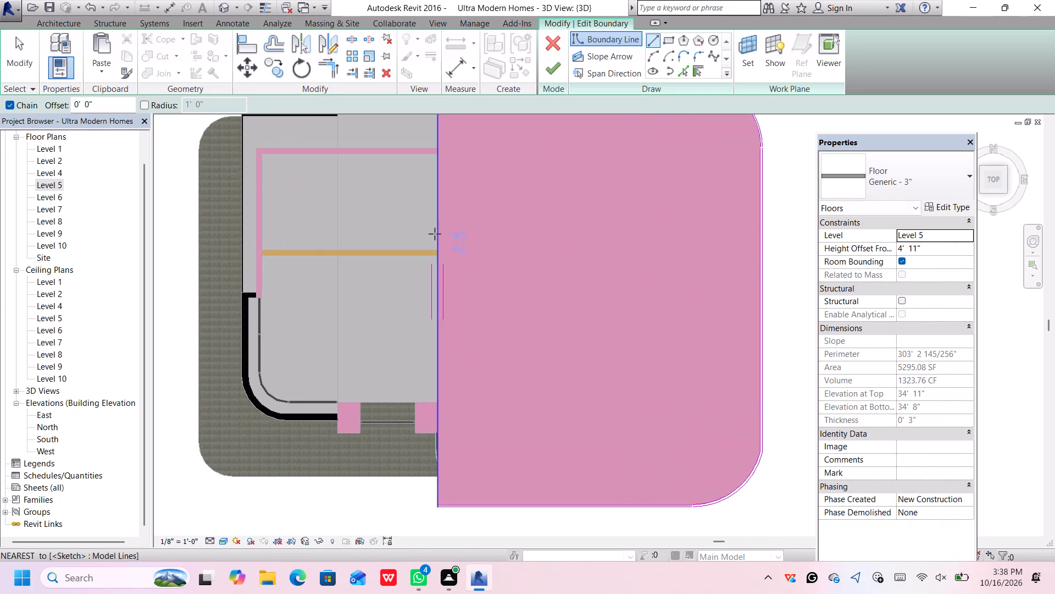
scroll(435, 234, up, 1)
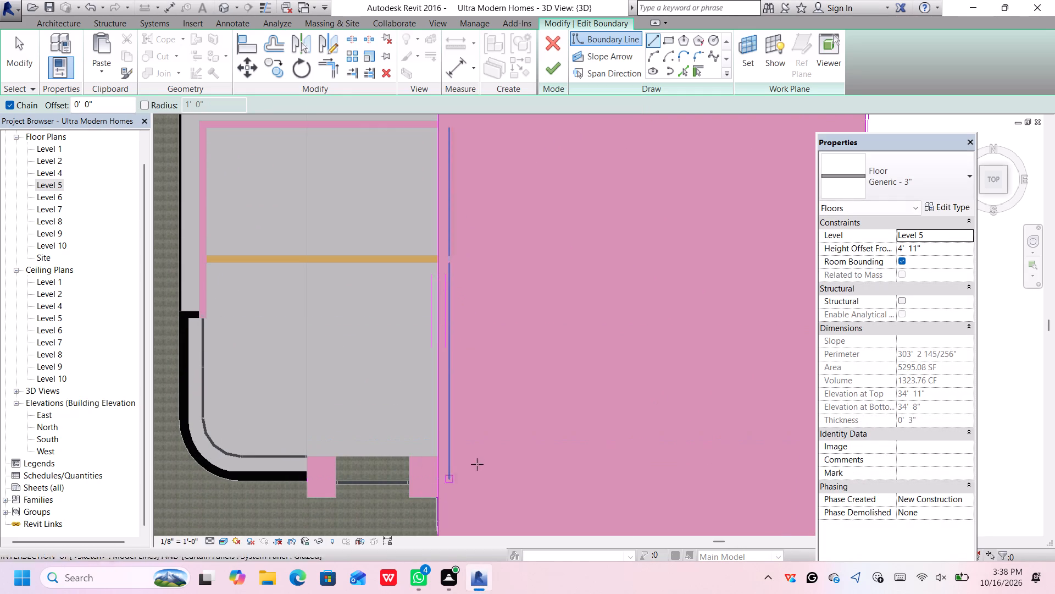
key(Escape)
scroll(480, 335, down, 2)
key(Escape)
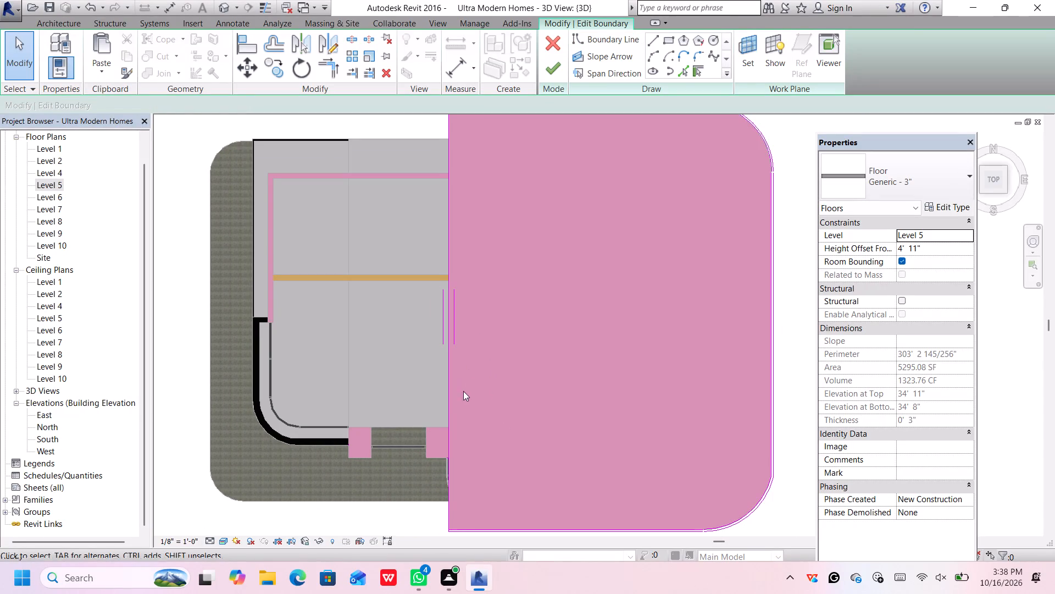
scroll(456, 496, up, 1)
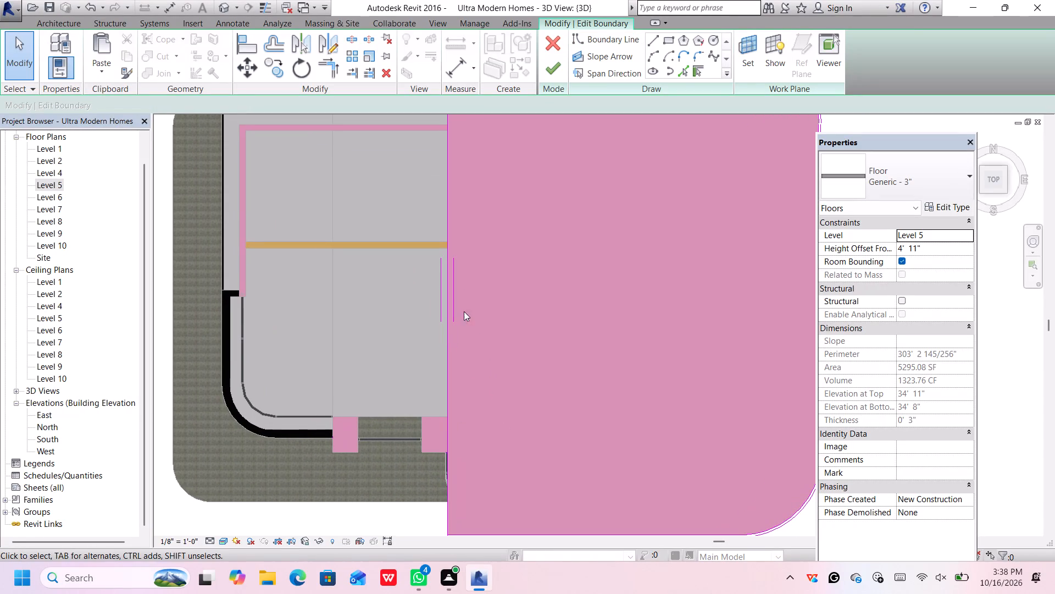
middle_drag(462, 220, 448, 385)
scroll(425, 190, up, 4)
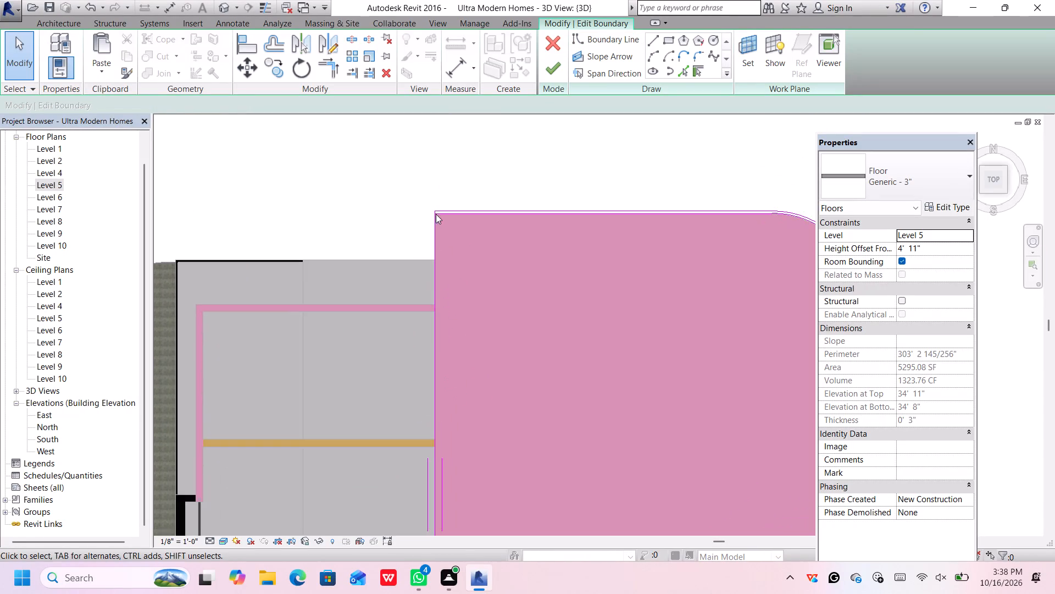
scroll(436, 214, up, 7)
scroll(437, 230, down, 4)
scroll(438, 225, up, 5)
click(460, 215)
key(Delete)
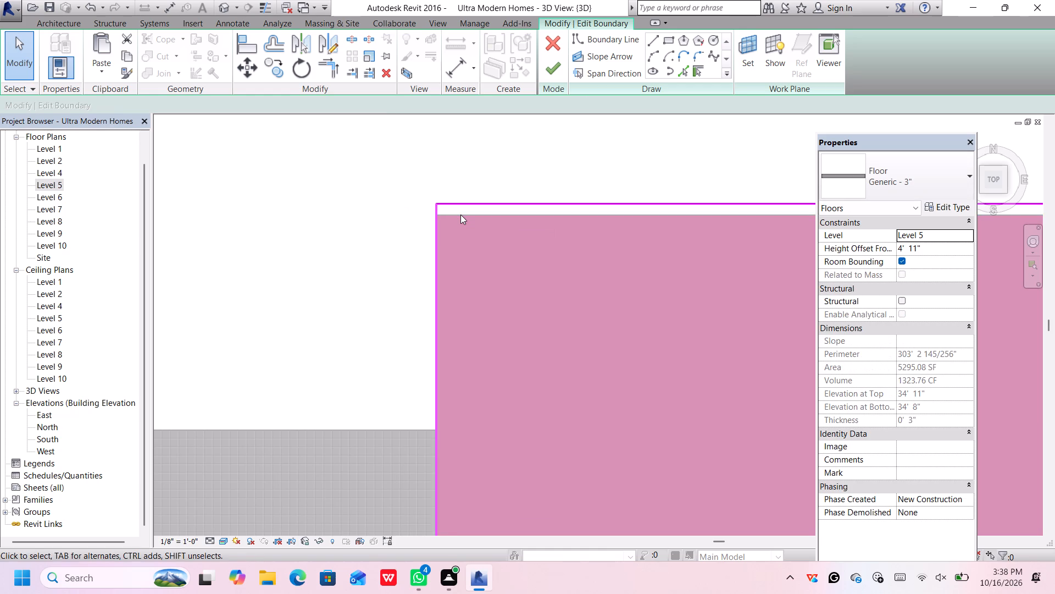
Delete the original inner north-east corner arc and the inner east boundary line, keeping the offset copies.
scroll(460, 215, down, 13)
middle_drag(703, 321, 654, 307)
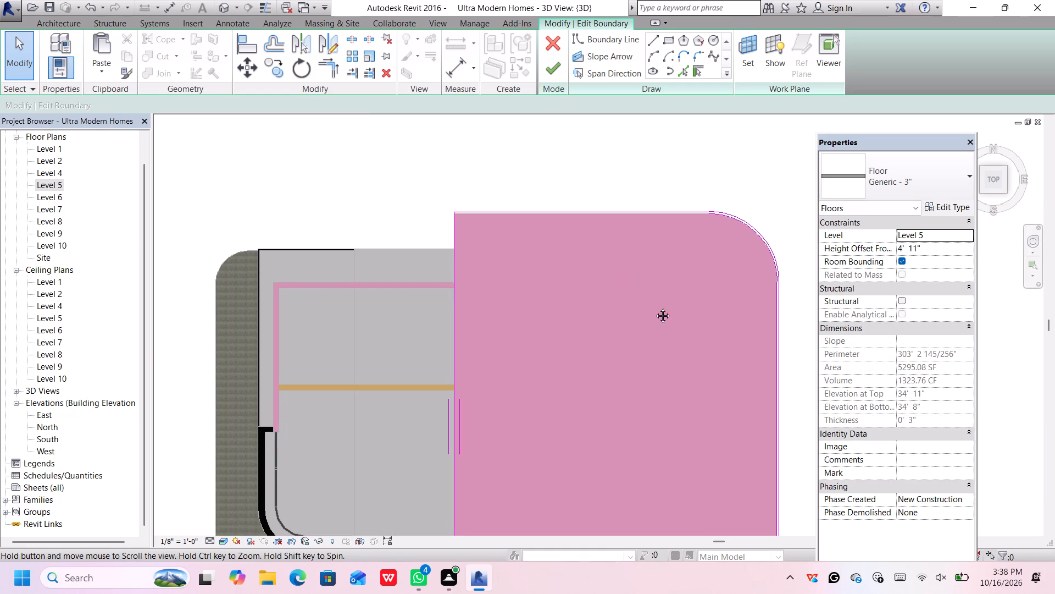
middle_drag(654, 307, 585, 313)
scroll(643, 228, up, 4)
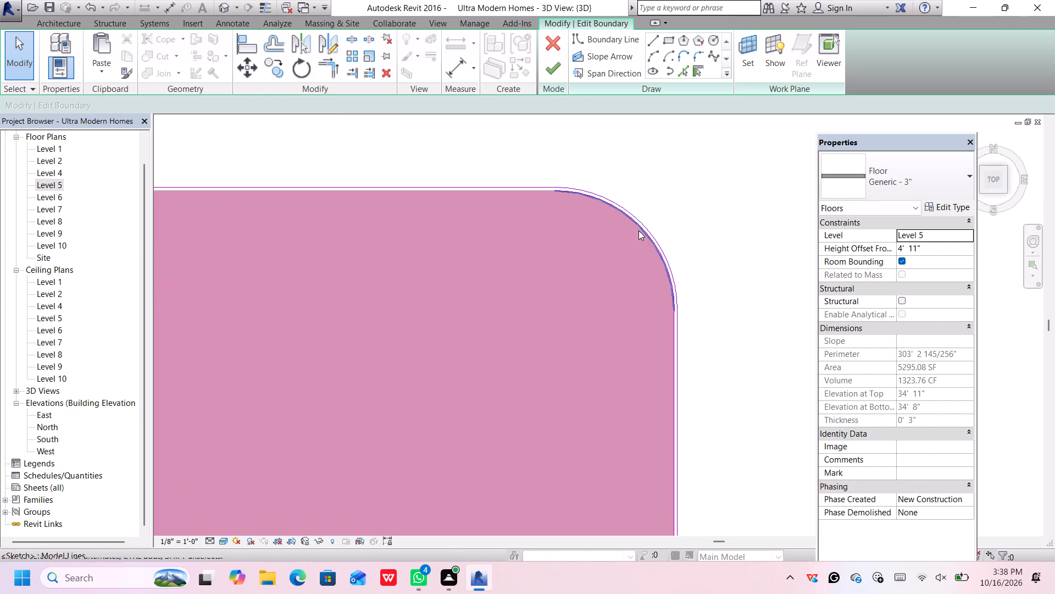
click(640, 230)
key(Delete)
scroll(639, 230, down, 7)
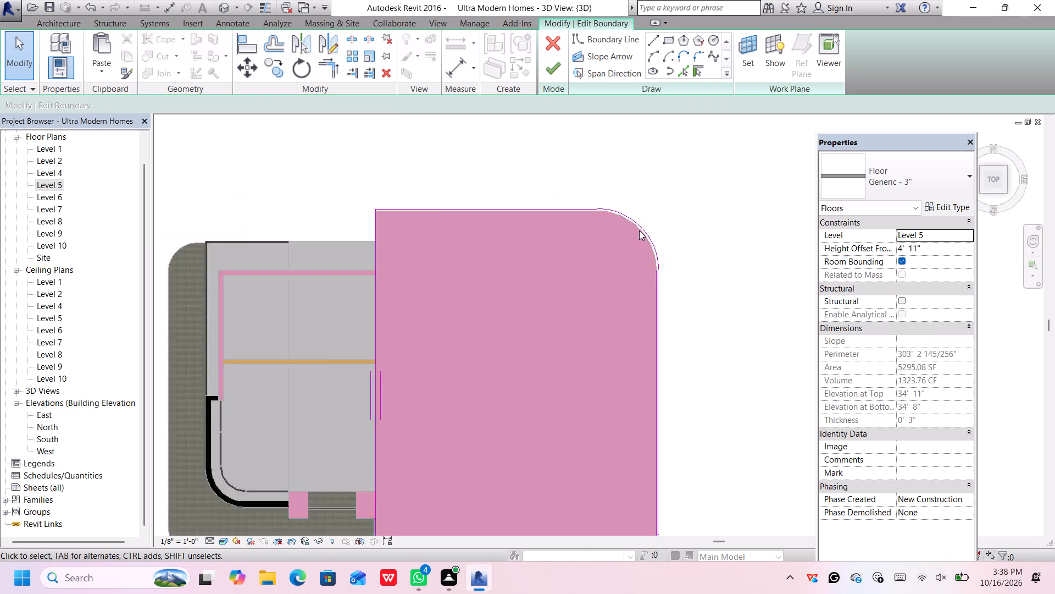
scroll(641, 296, up, 6)
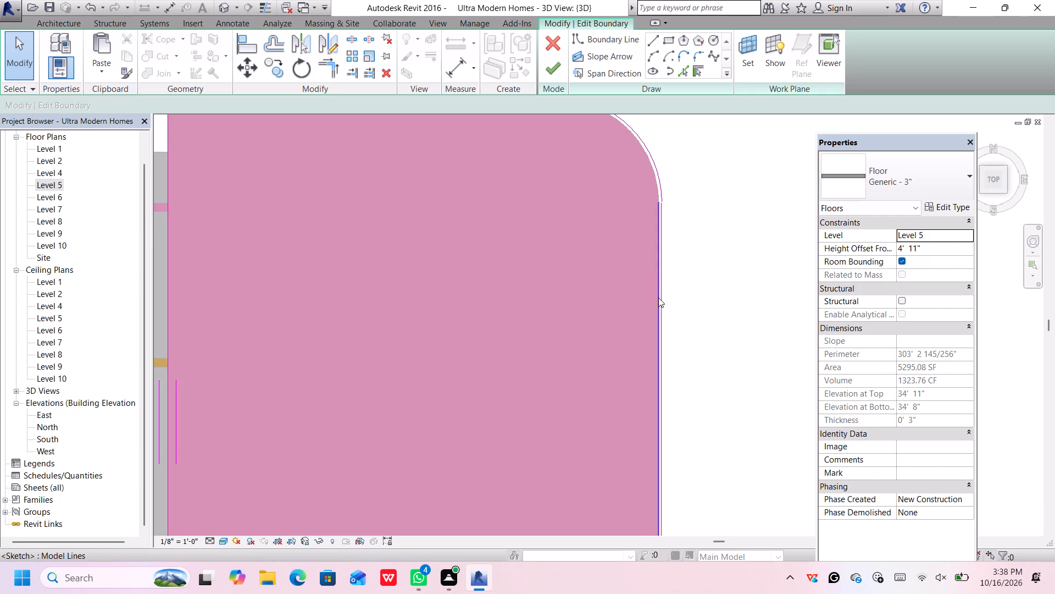
scroll(658, 298, up, 1)
click(658, 298)
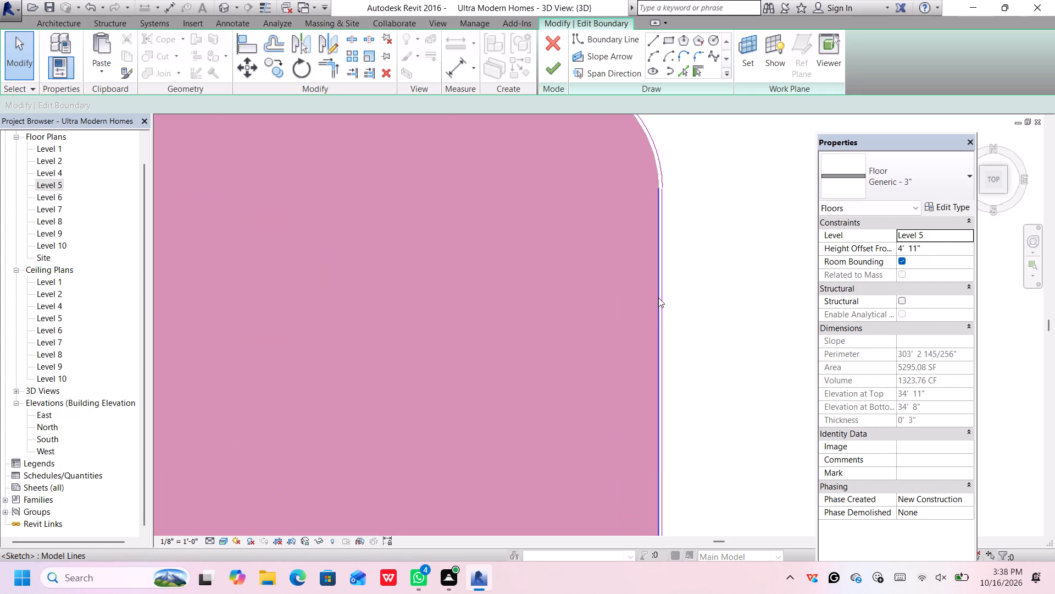
key(Delete)
Delete the original inner south-east corner arc and the inner south boundary line, keeping the offset copies.
scroll(660, 298, down, 7)
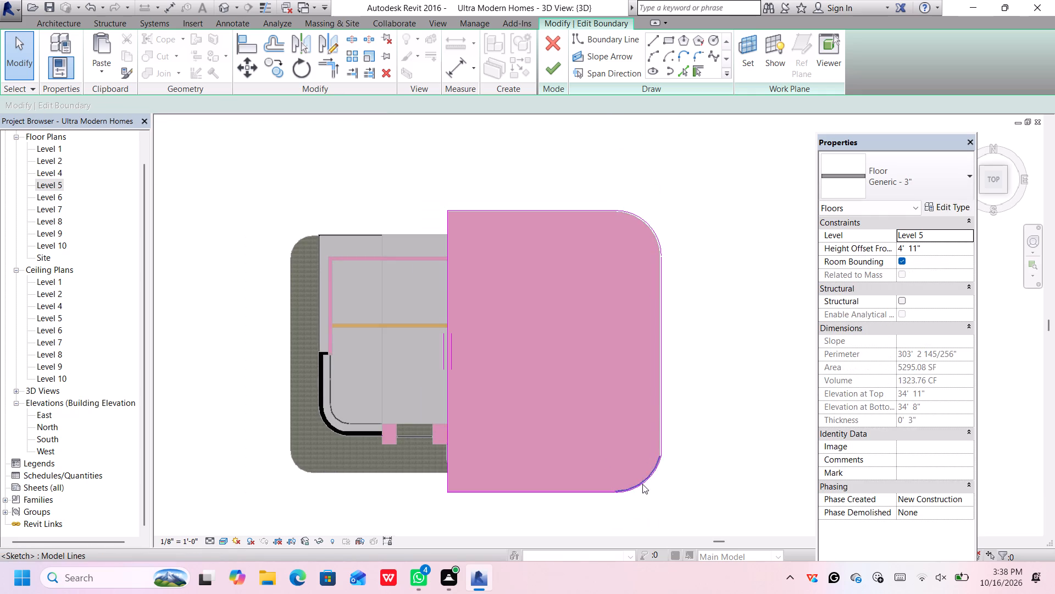
scroll(645, 484, up, 8)
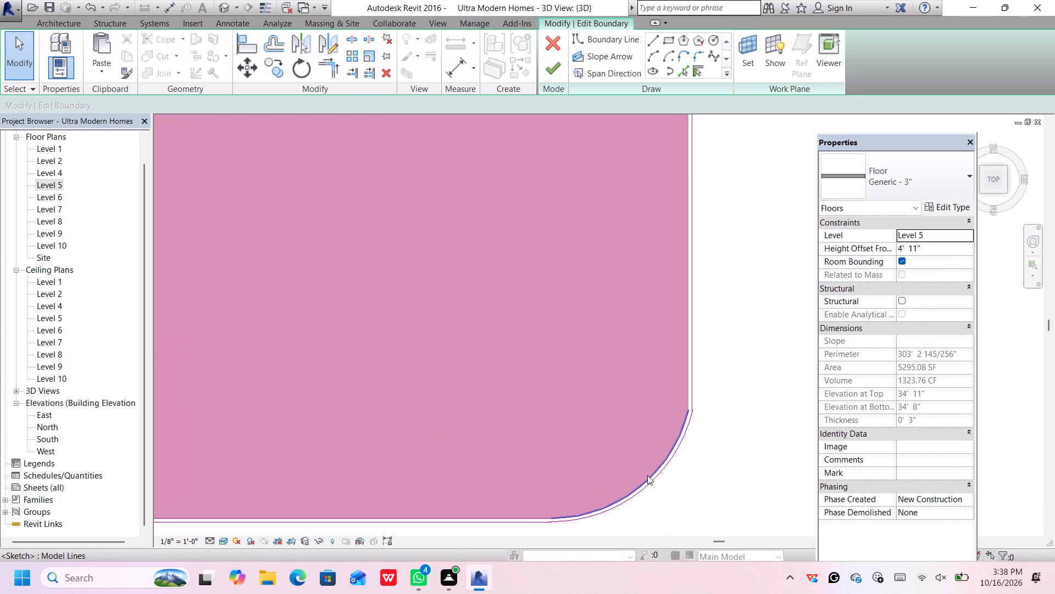
click(647, 475)
key(Delete)
scroll(632, 471, down, 4)
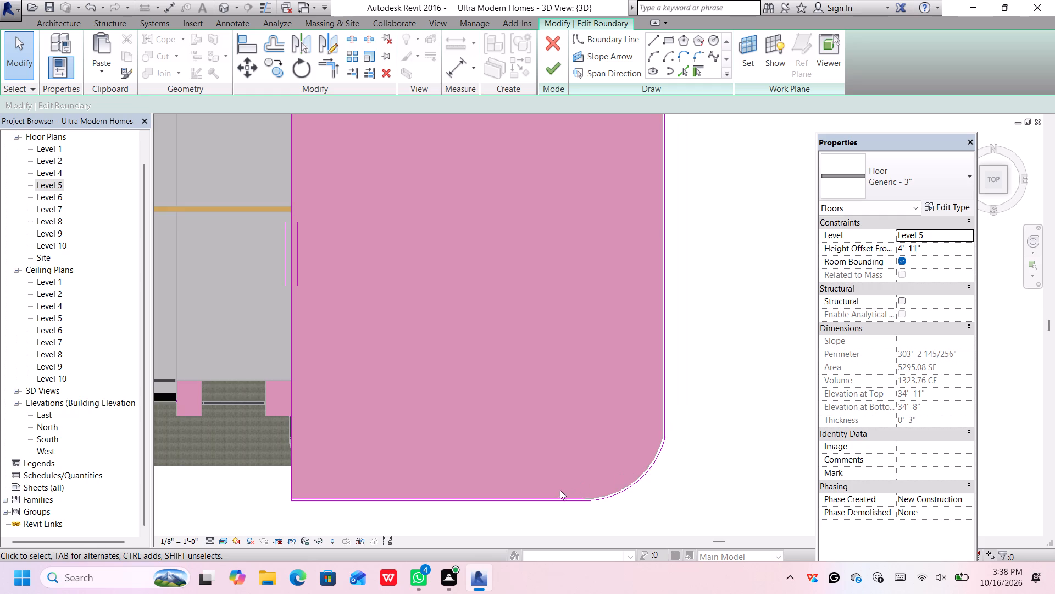
click(554, 494)
key(Delete)
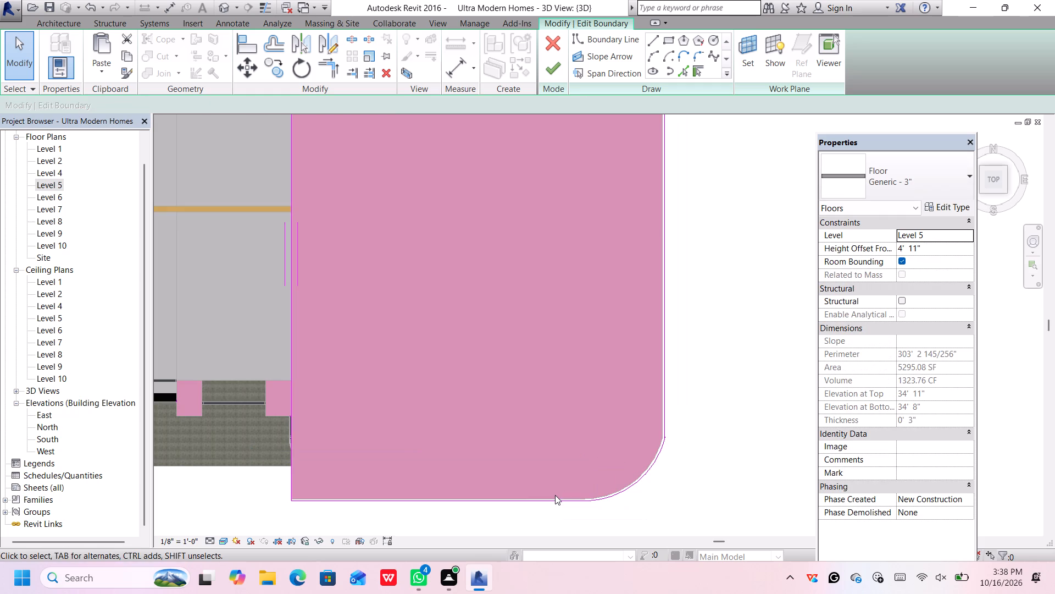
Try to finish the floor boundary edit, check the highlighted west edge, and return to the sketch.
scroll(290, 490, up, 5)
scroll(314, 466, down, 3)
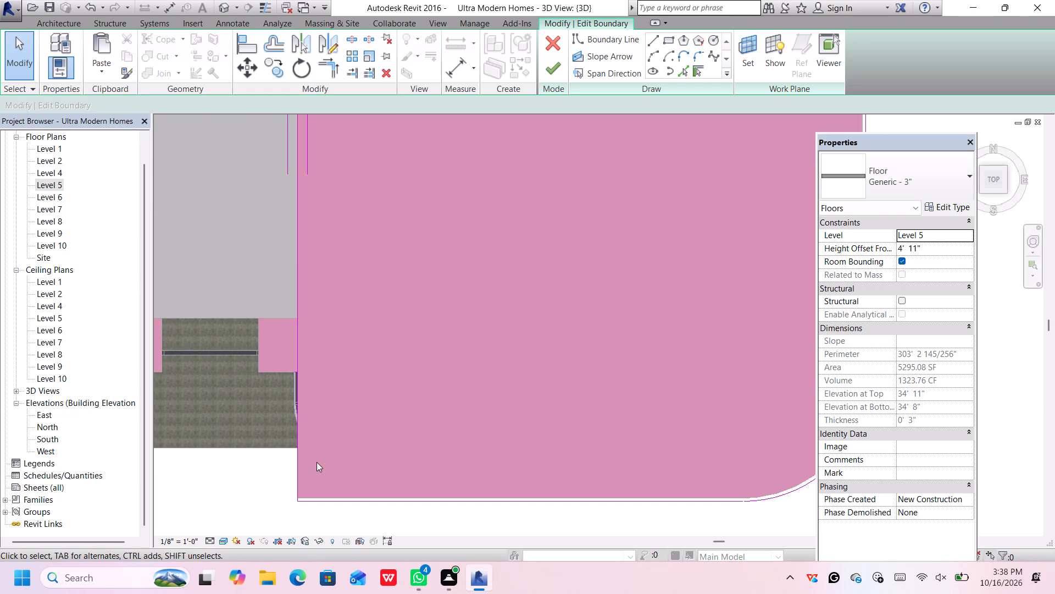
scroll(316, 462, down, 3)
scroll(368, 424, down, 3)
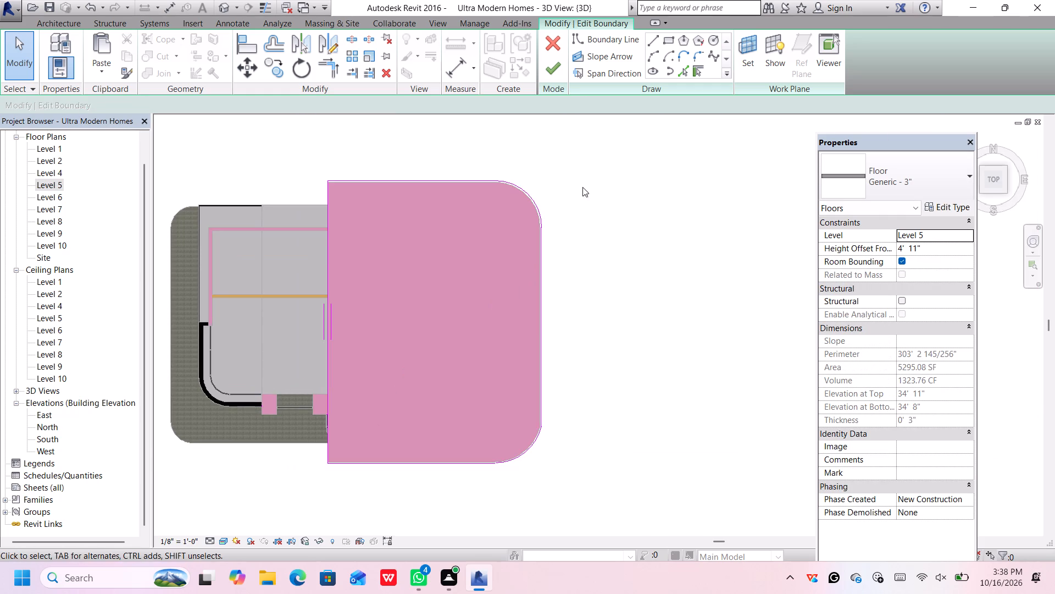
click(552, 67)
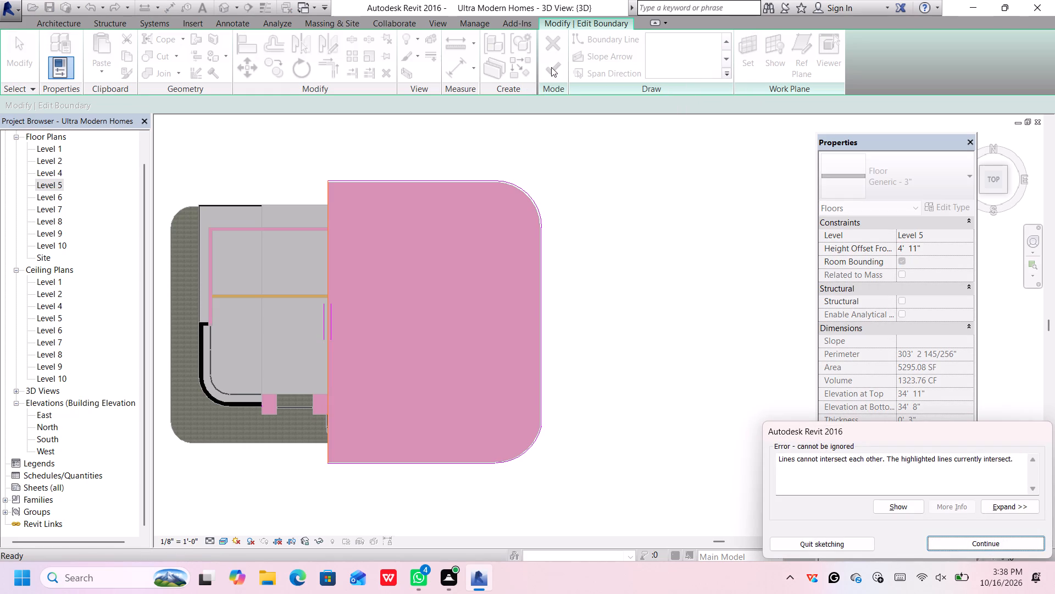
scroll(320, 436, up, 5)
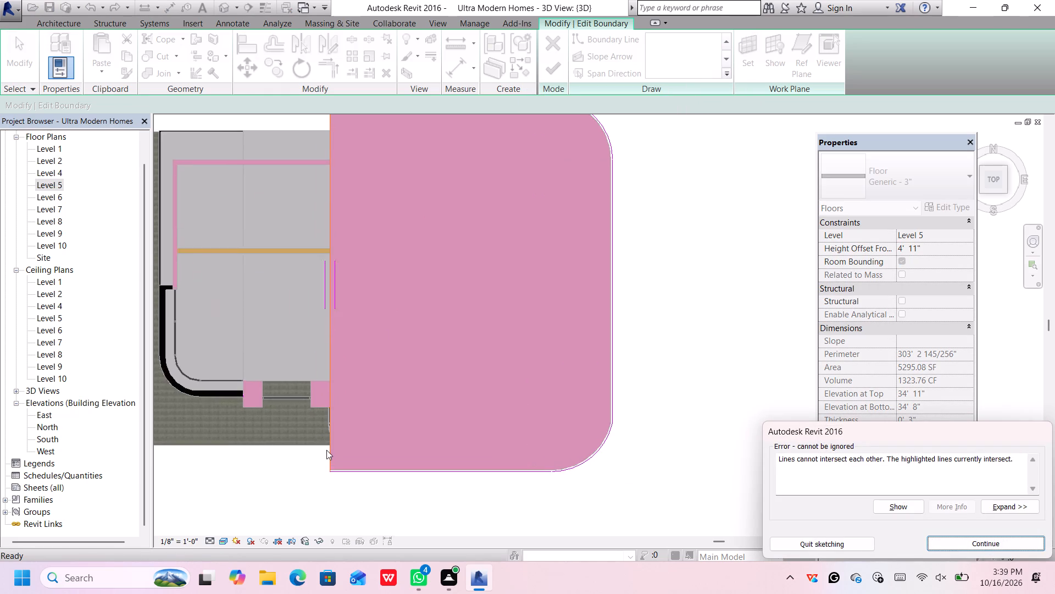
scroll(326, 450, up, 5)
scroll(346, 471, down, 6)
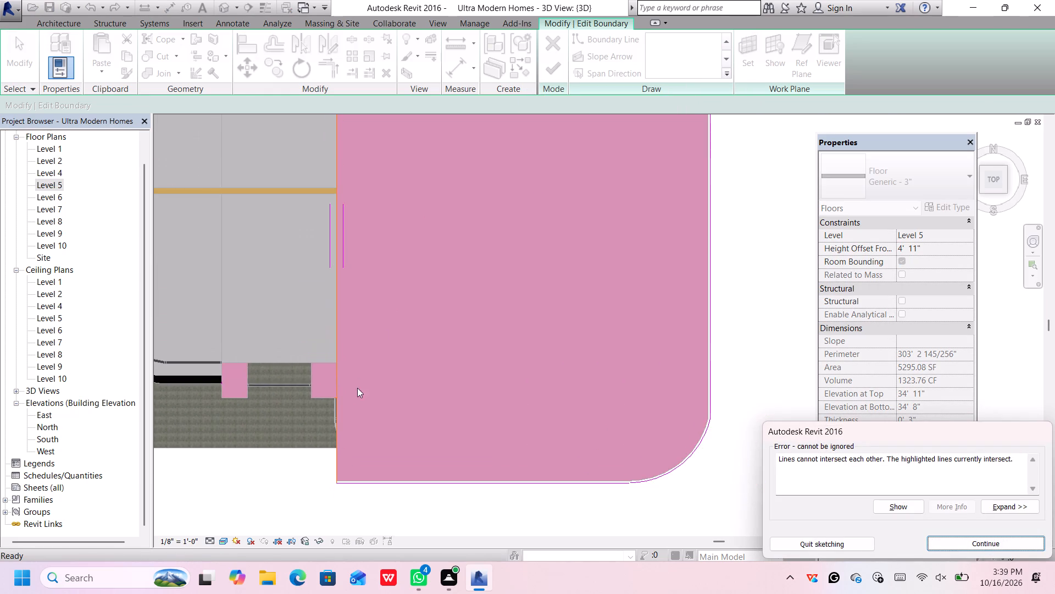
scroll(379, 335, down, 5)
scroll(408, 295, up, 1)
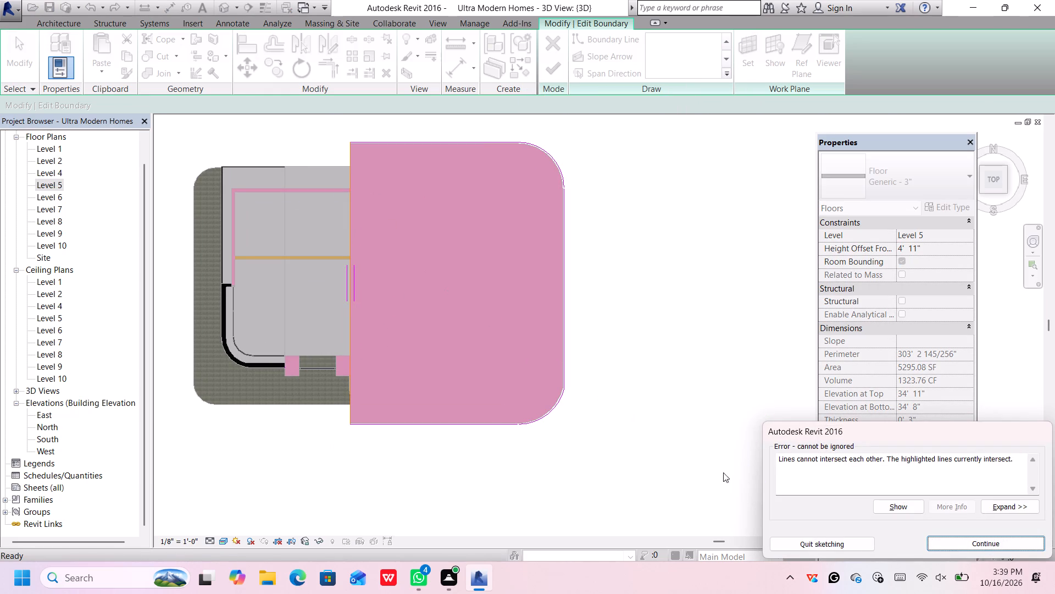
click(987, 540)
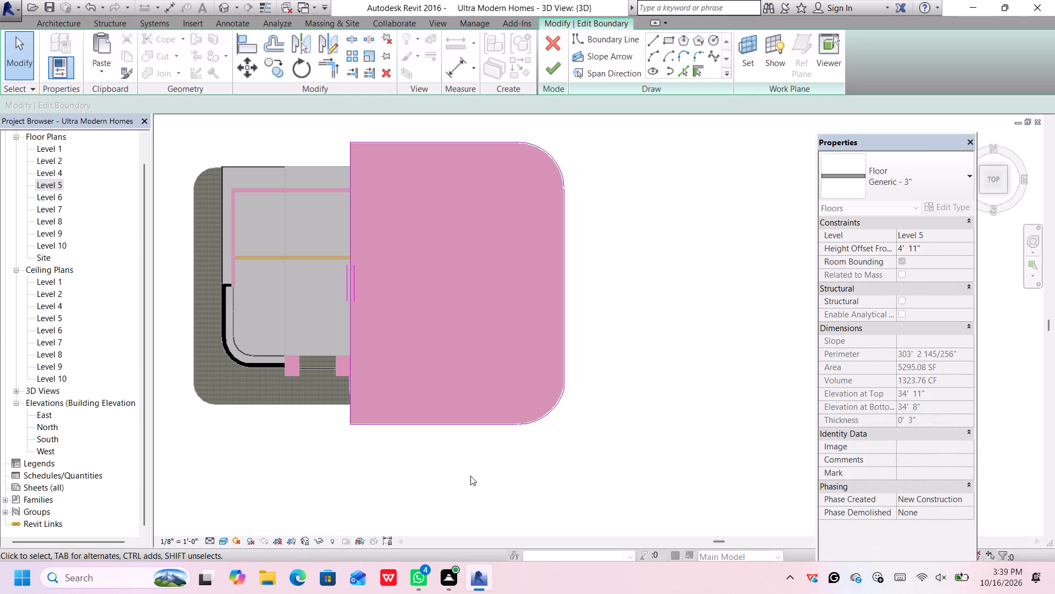
Examine the sketch's south-west corner and west boundary line for intersecting or overlapping lines.
scroll(313, 405, up, 4)
scroll(376, 419, up, 5)
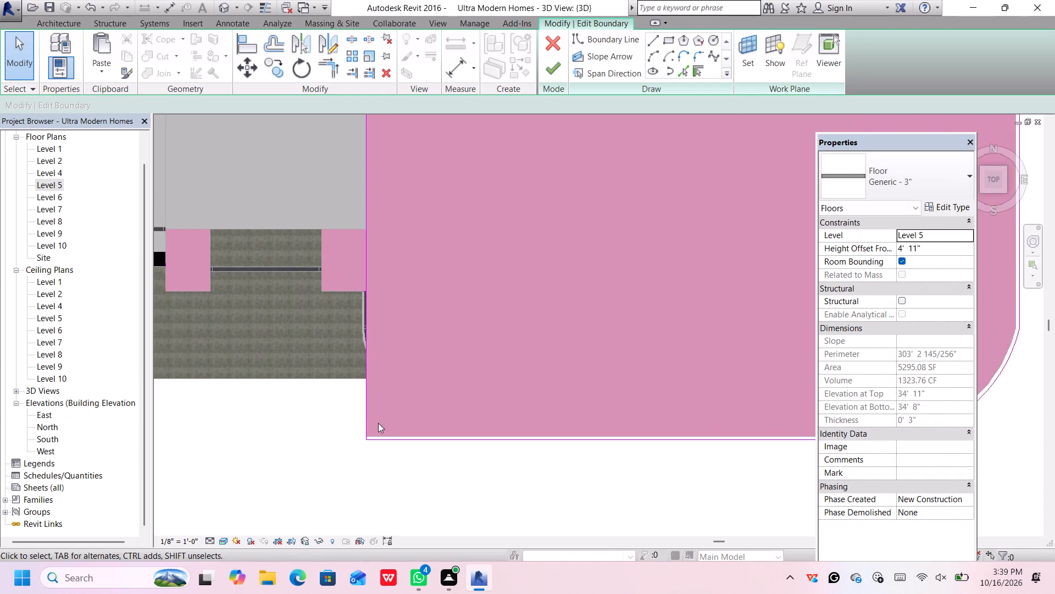
scroll(373, 434, up, 4)
scroll(376, 437, down, 6)
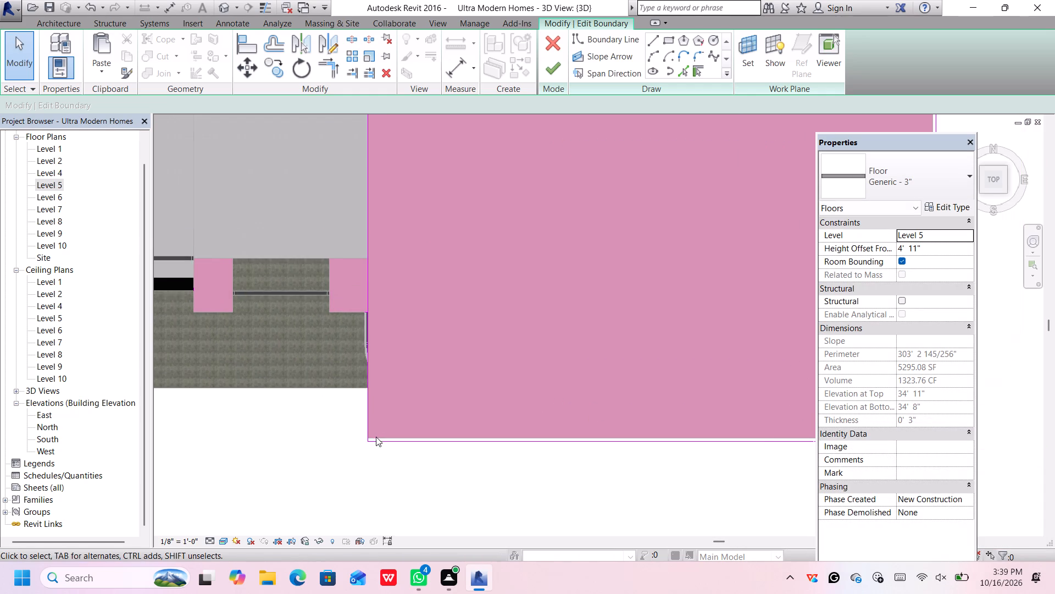
scroll(376, 437, down, 1)
scroll(755, 400, down, 2)
middle_drag(511, 364, 495, 396)
middle_drag(494, 397, 492, 404)
scroll(490, 402, down, 6)
scroll(484, 298, up, 2)
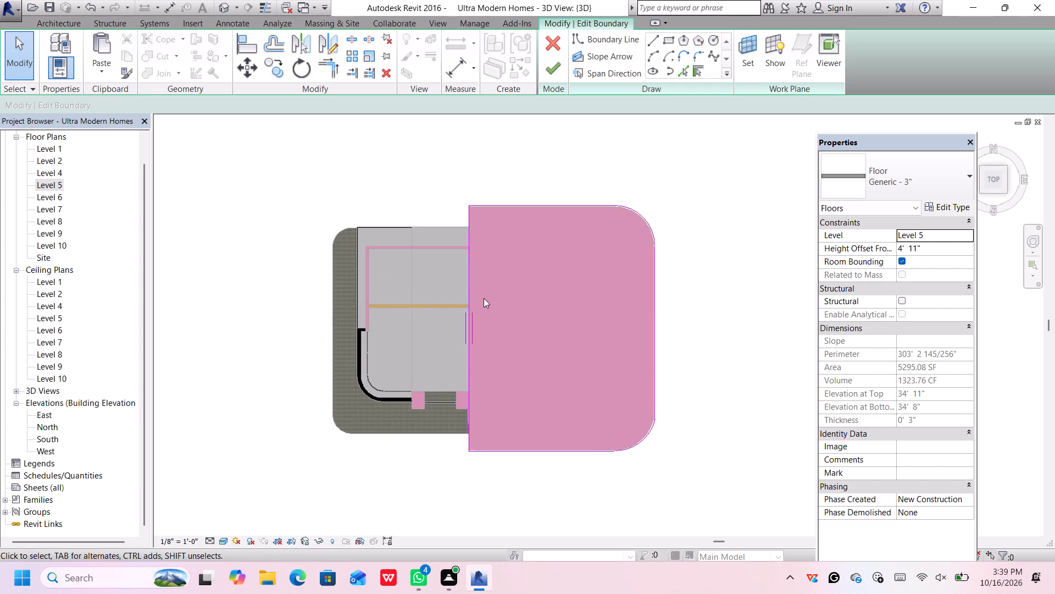
click(467, 327)
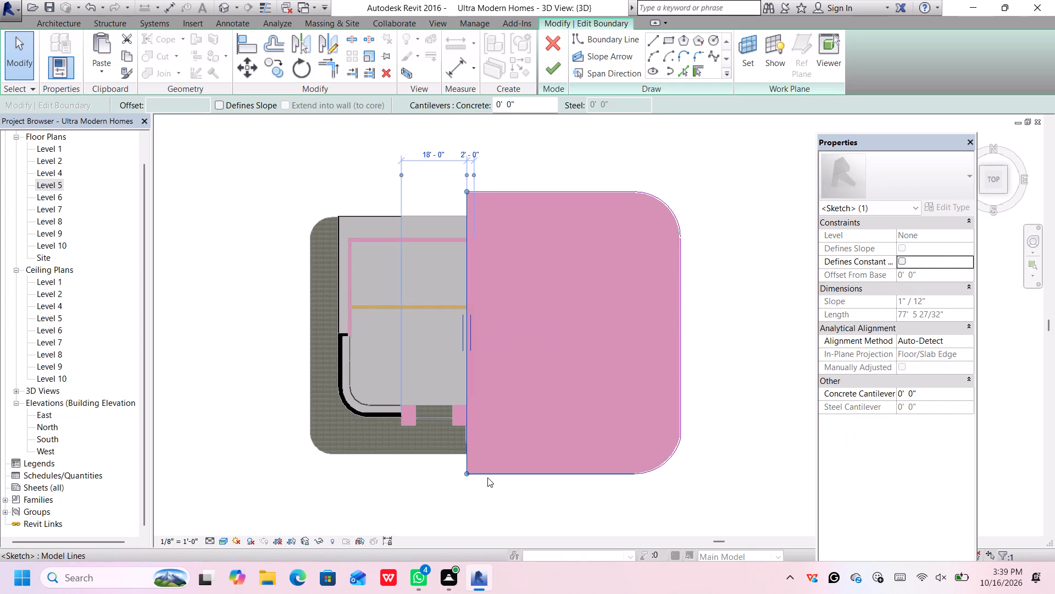
scroll(487, 477, up, 4)
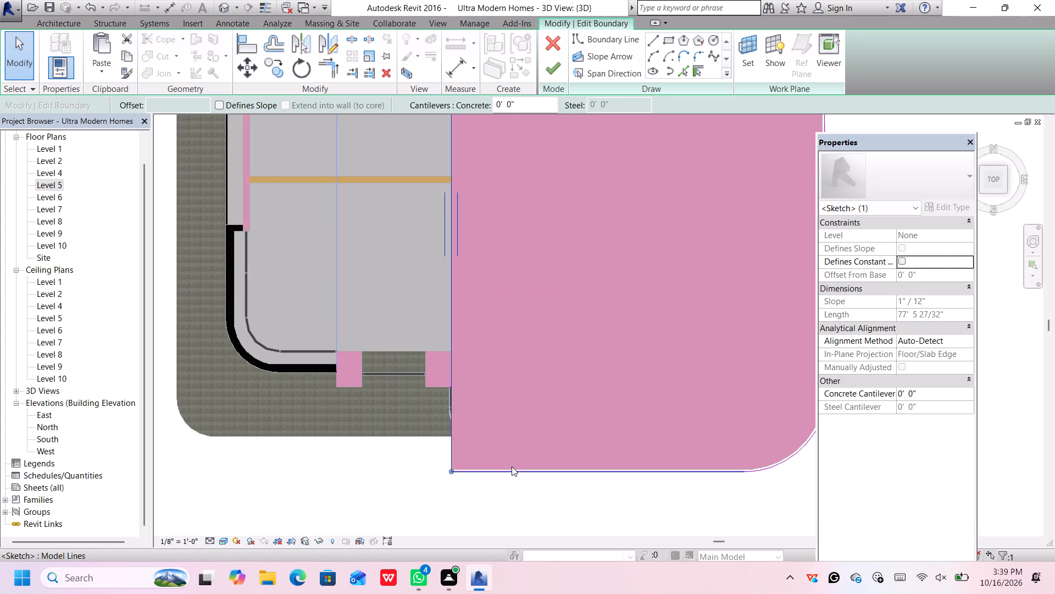
scroll(512, 466, down, 6)
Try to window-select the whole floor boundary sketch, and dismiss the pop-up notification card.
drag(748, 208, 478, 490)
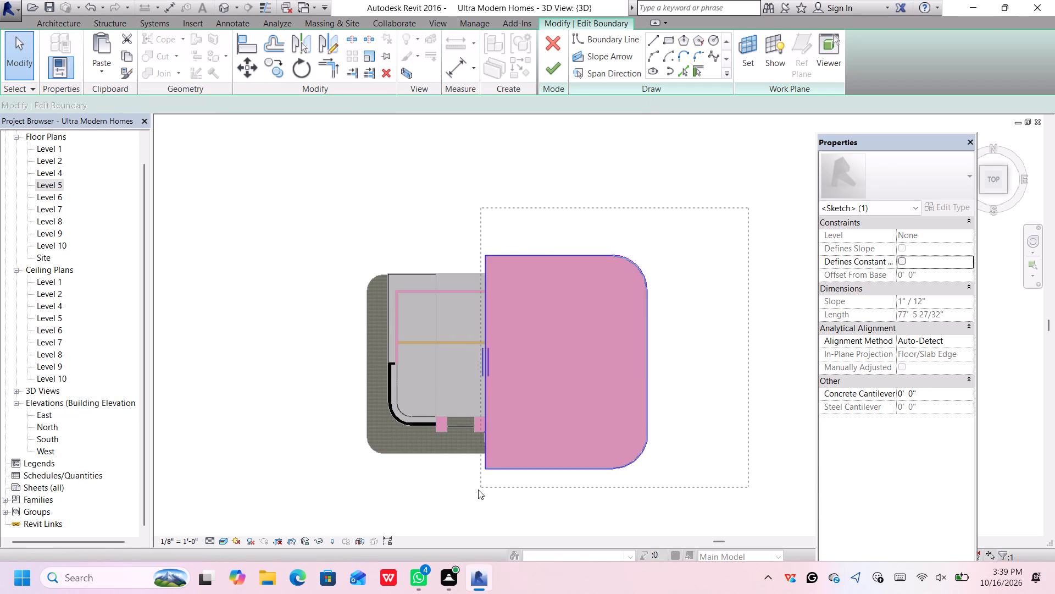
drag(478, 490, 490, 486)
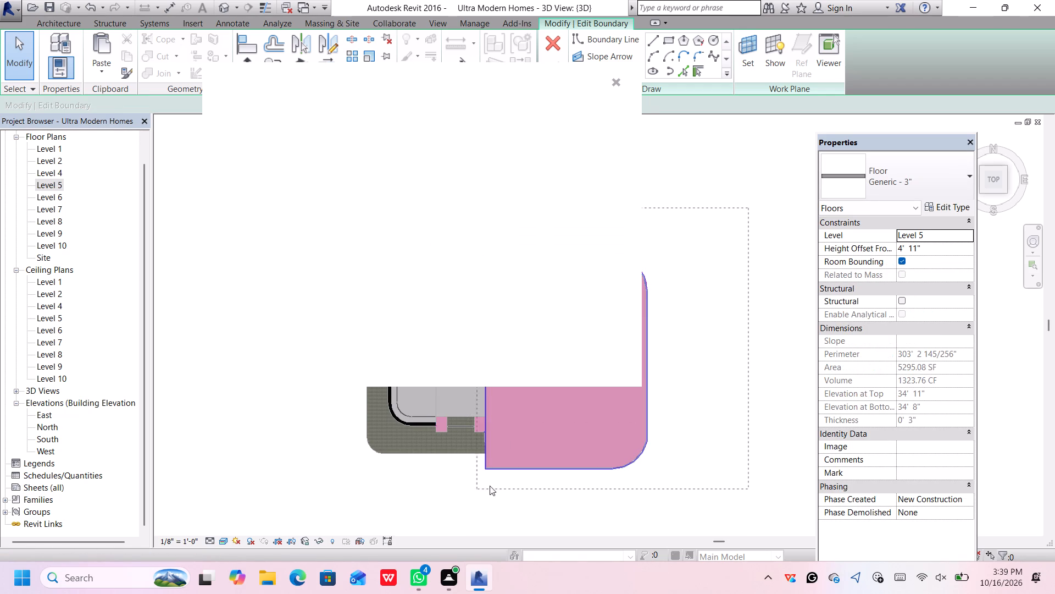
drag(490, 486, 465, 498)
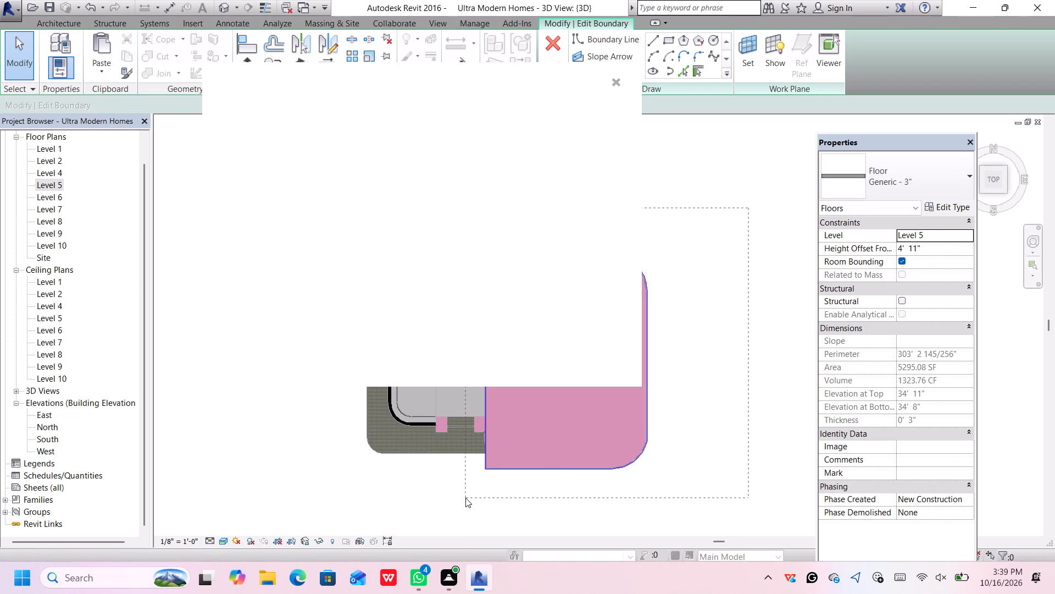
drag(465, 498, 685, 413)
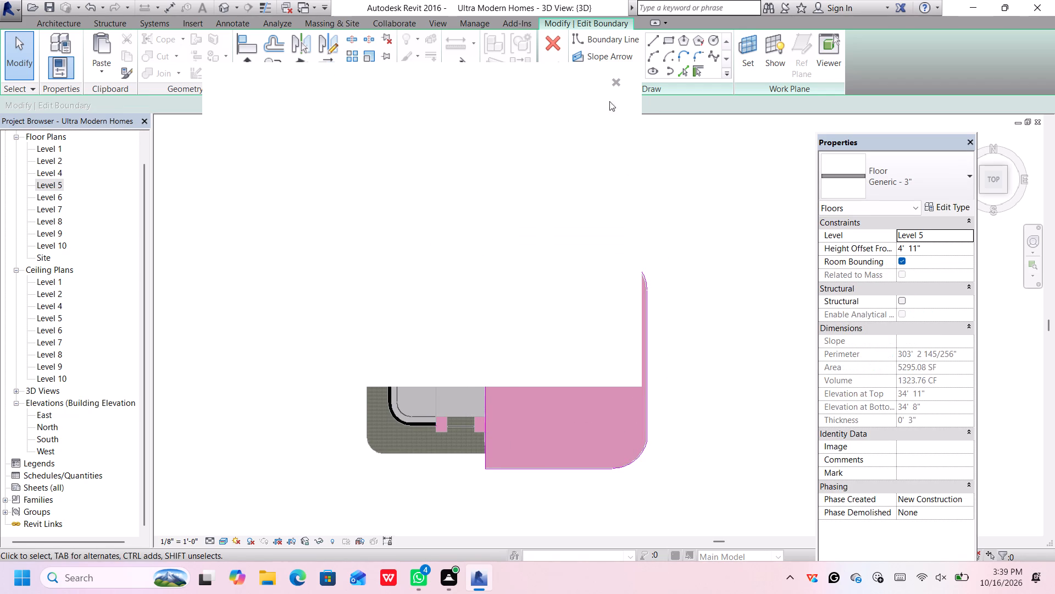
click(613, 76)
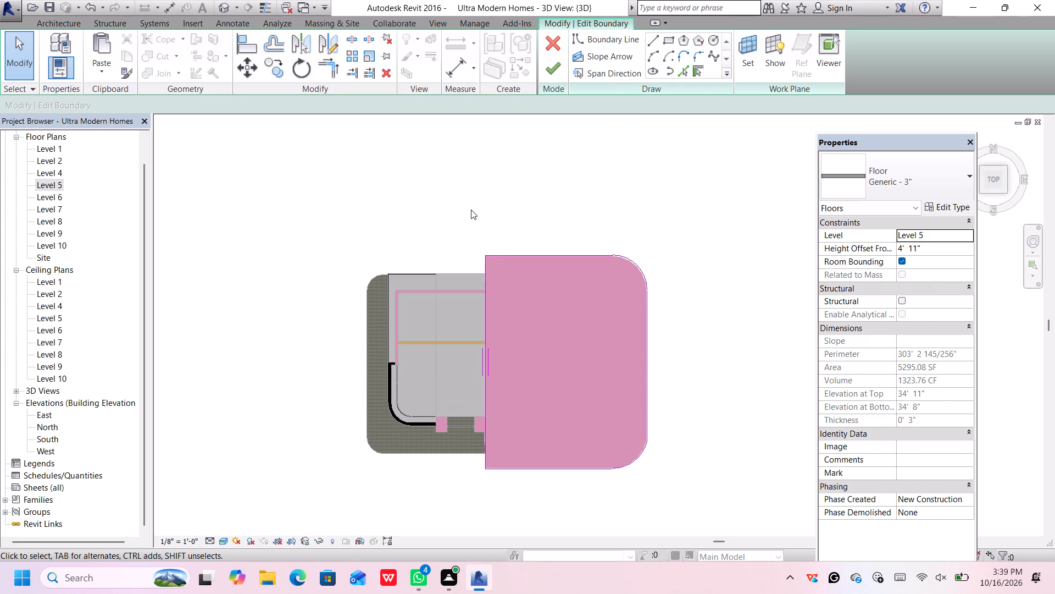
Examine the north-west and south-west corners of the floor boundary sketch for gaps or overlapping lines.
scroll(487, 249, up, 11)
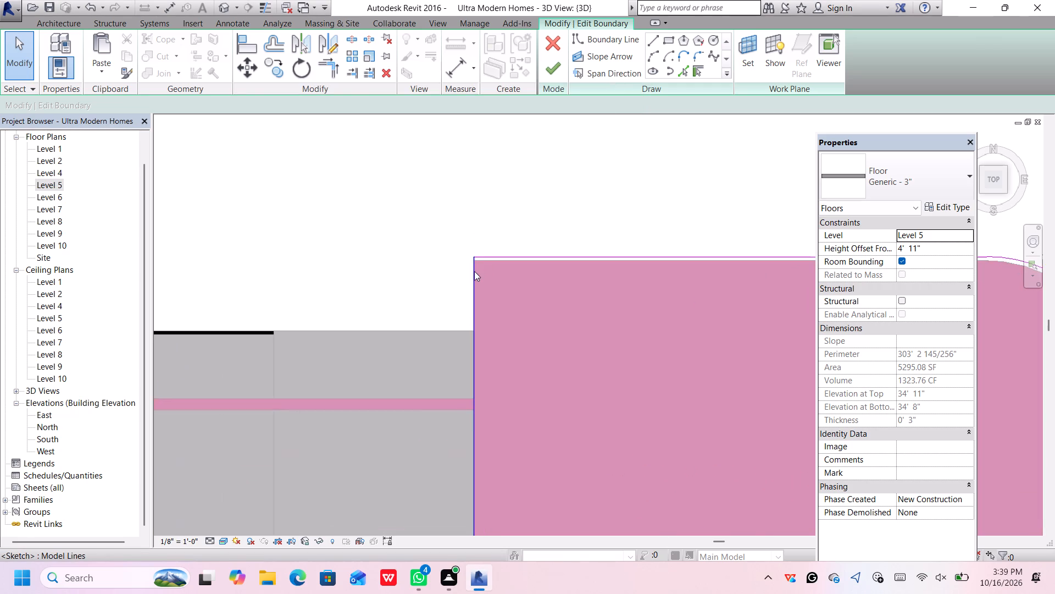
scroll(476, 250, up, 15)
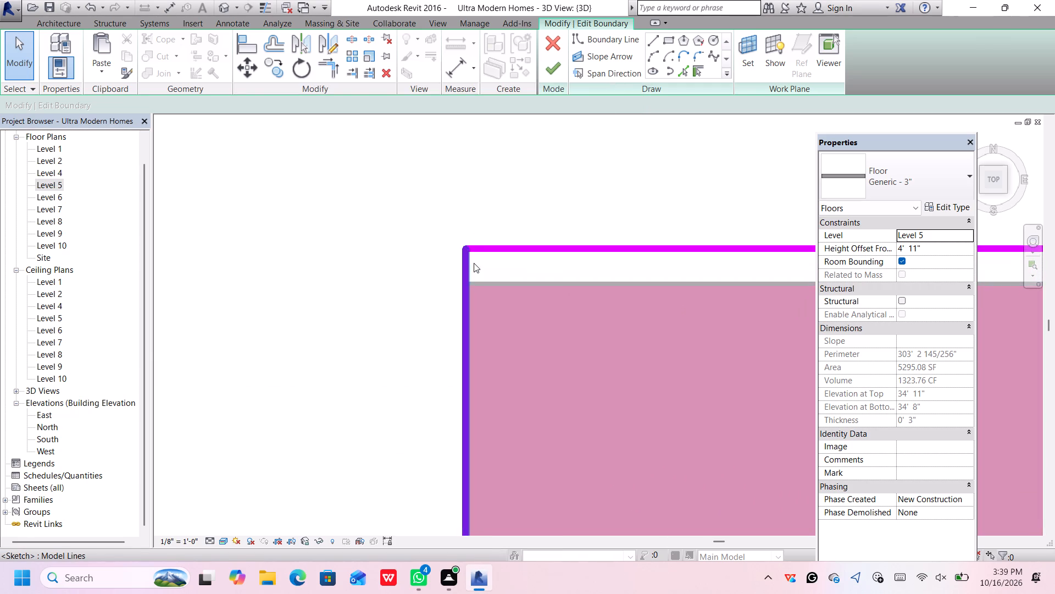
scroll(474, 262, up, 3)
scroll(474, 263, down, 6)
scroll(474, 262, down, 15)
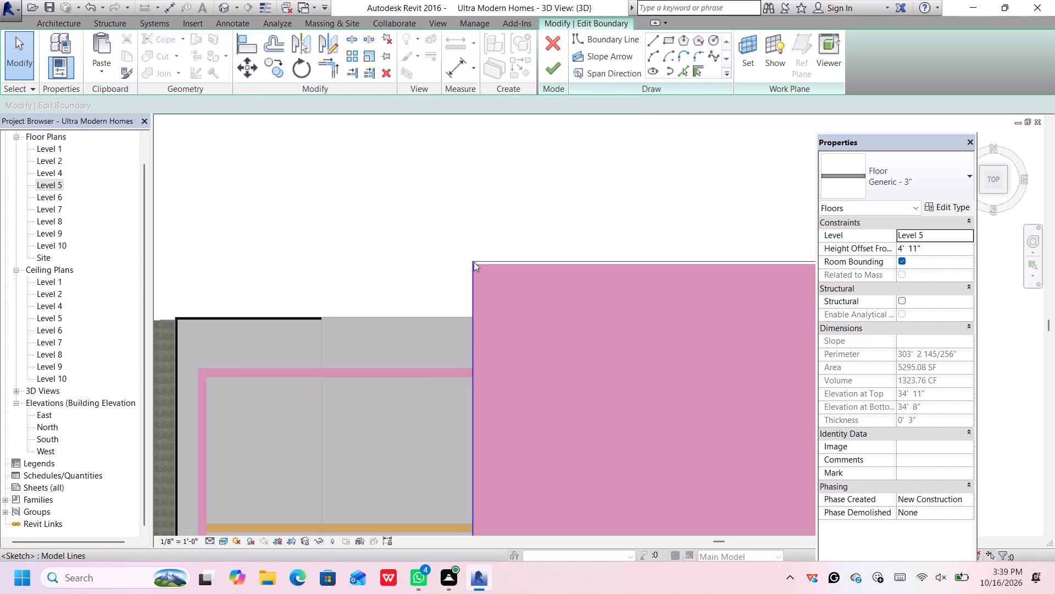
scroll(474, 261, down, 8)
scroll(471, 476, up, 4)
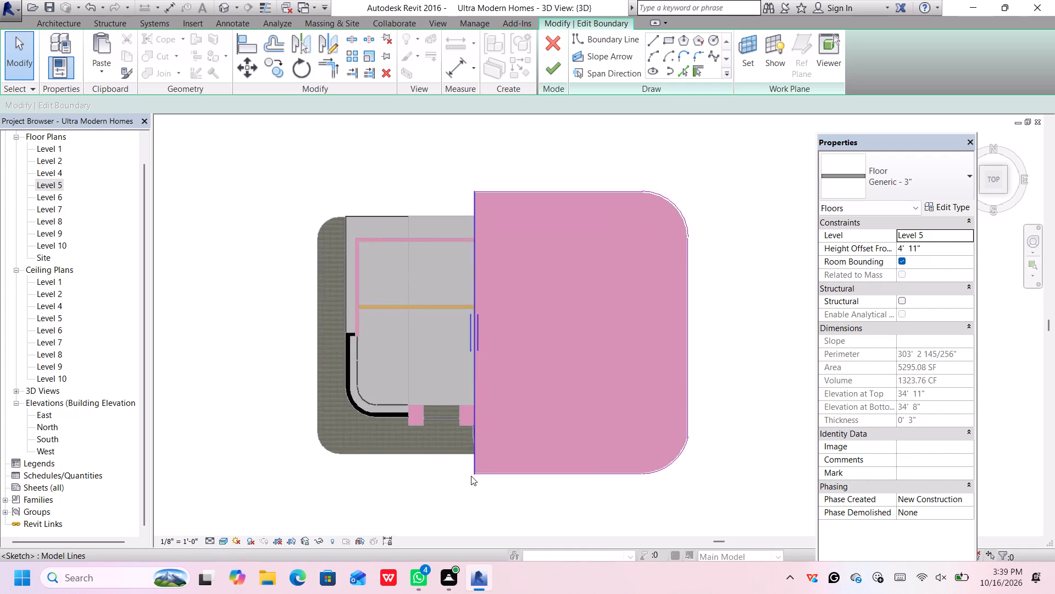
scroll(471, 476, up, 15)
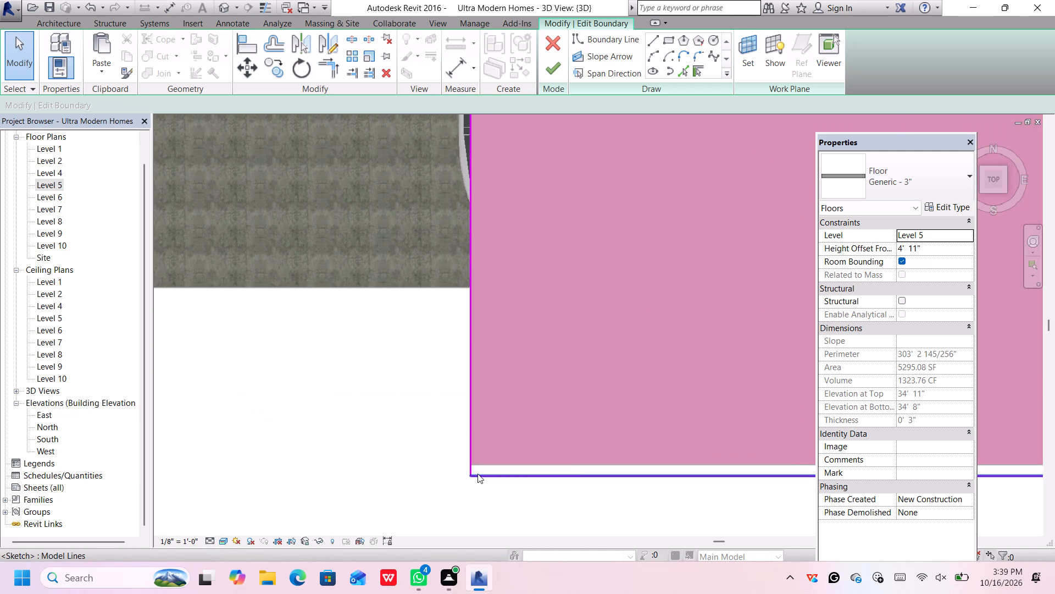
scroll(476, 472, down, 17)
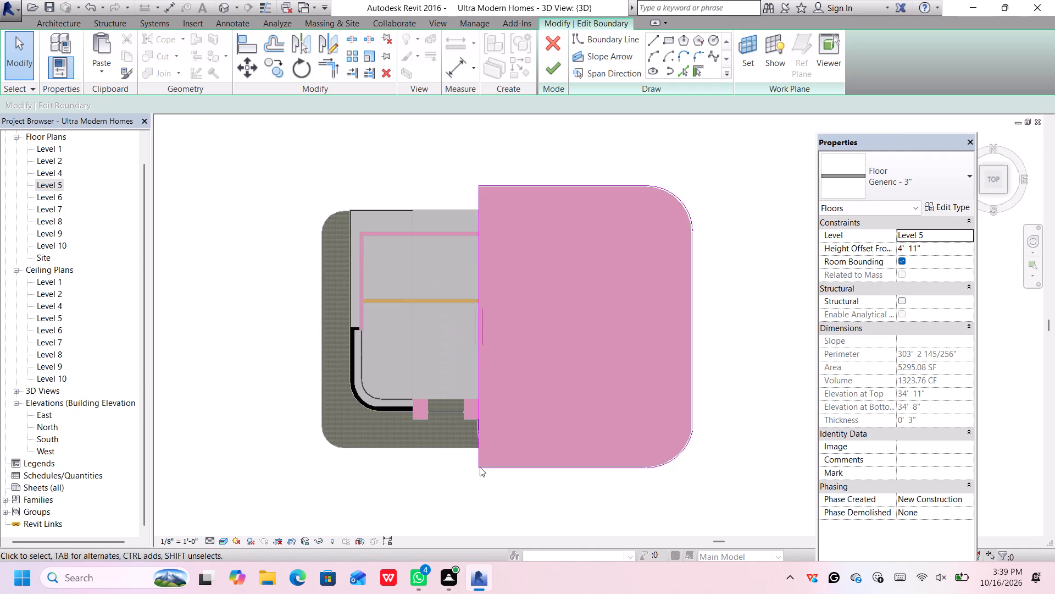
scroll(480, 467, down, 2)
scroll(427, 438, up, 1)
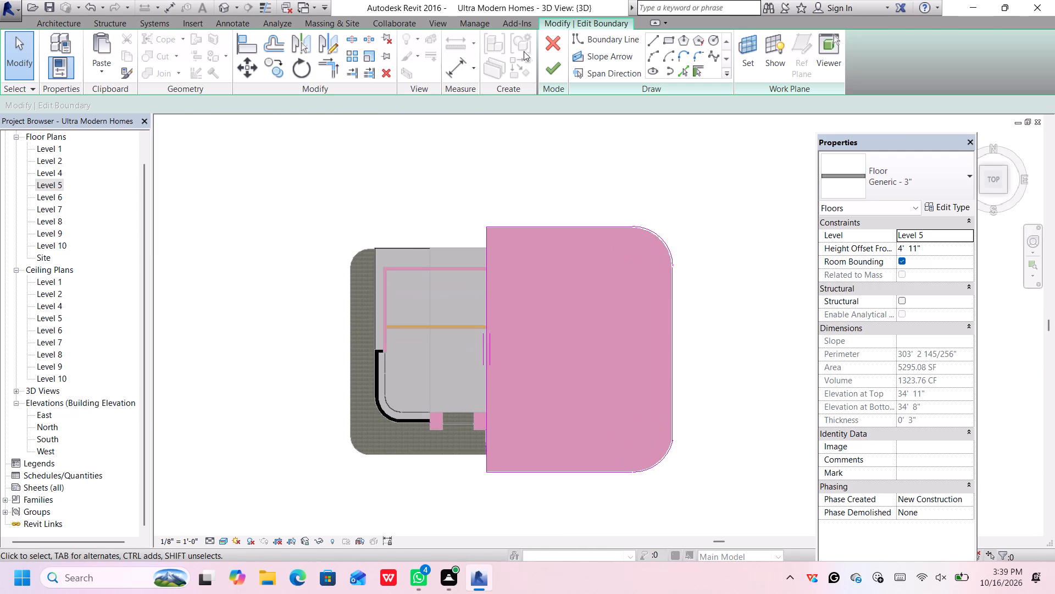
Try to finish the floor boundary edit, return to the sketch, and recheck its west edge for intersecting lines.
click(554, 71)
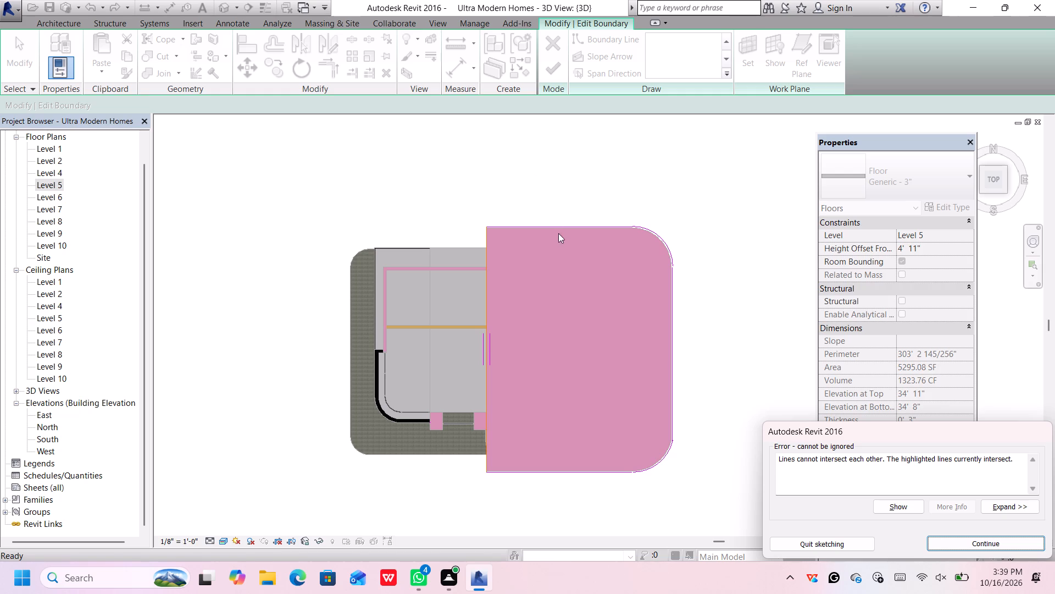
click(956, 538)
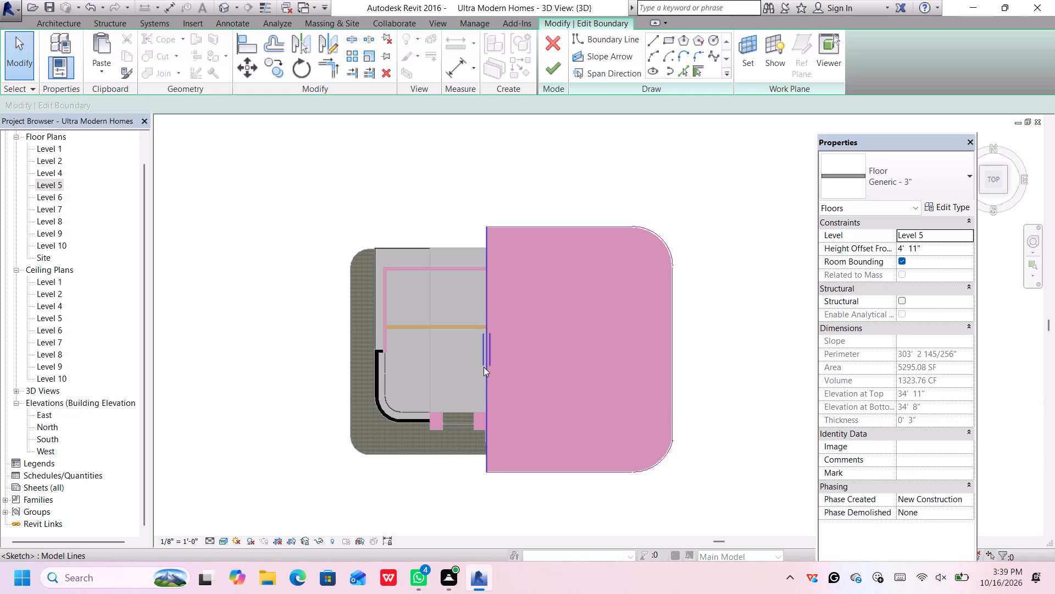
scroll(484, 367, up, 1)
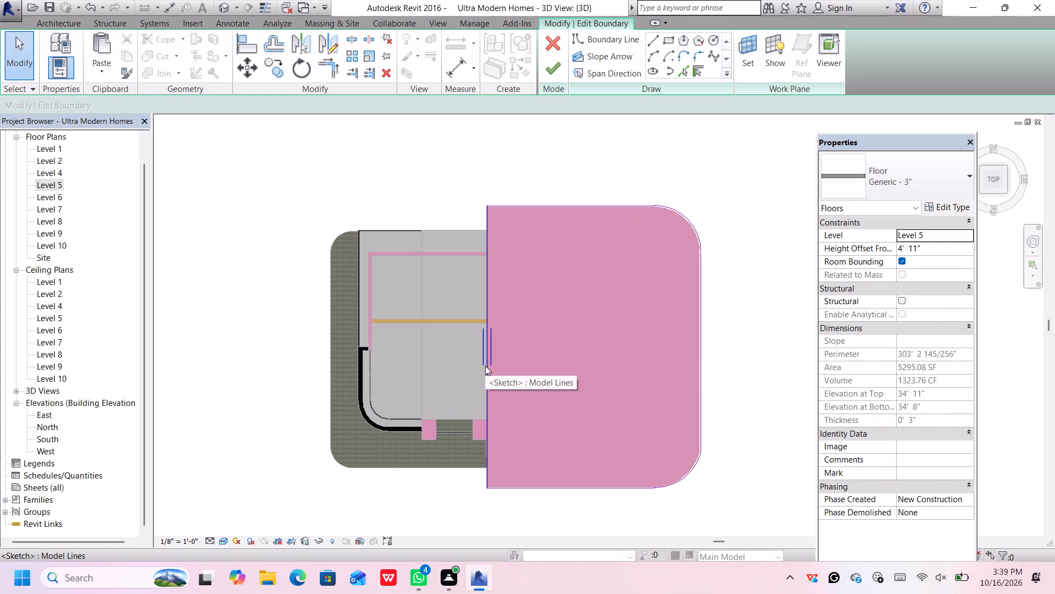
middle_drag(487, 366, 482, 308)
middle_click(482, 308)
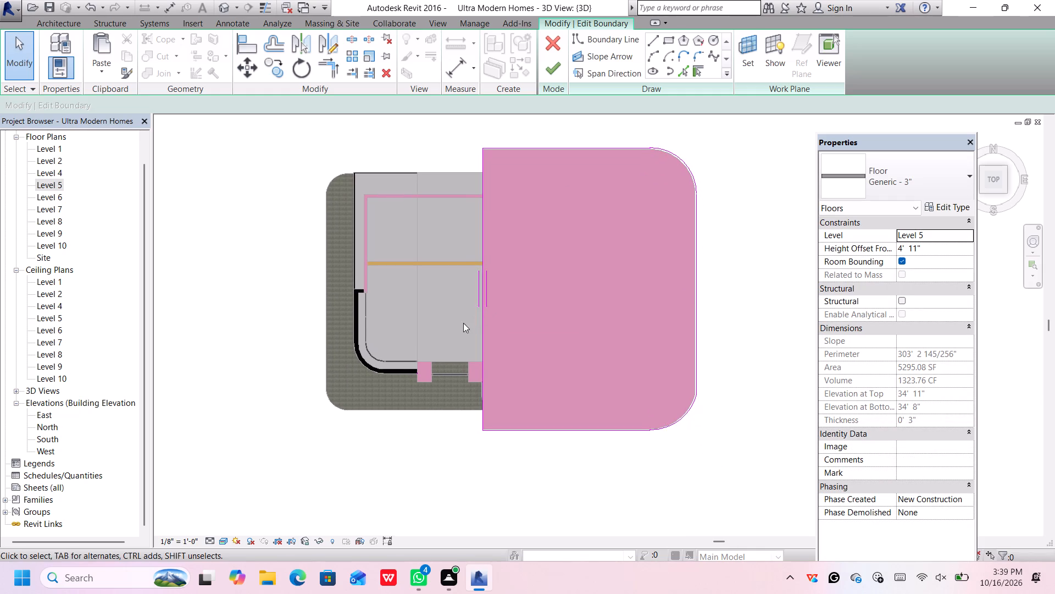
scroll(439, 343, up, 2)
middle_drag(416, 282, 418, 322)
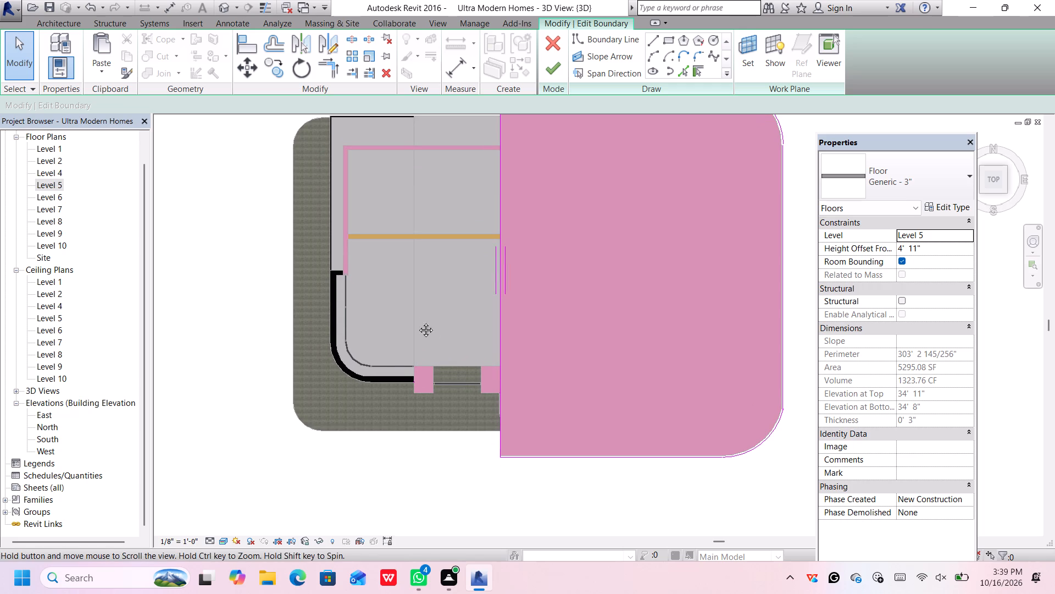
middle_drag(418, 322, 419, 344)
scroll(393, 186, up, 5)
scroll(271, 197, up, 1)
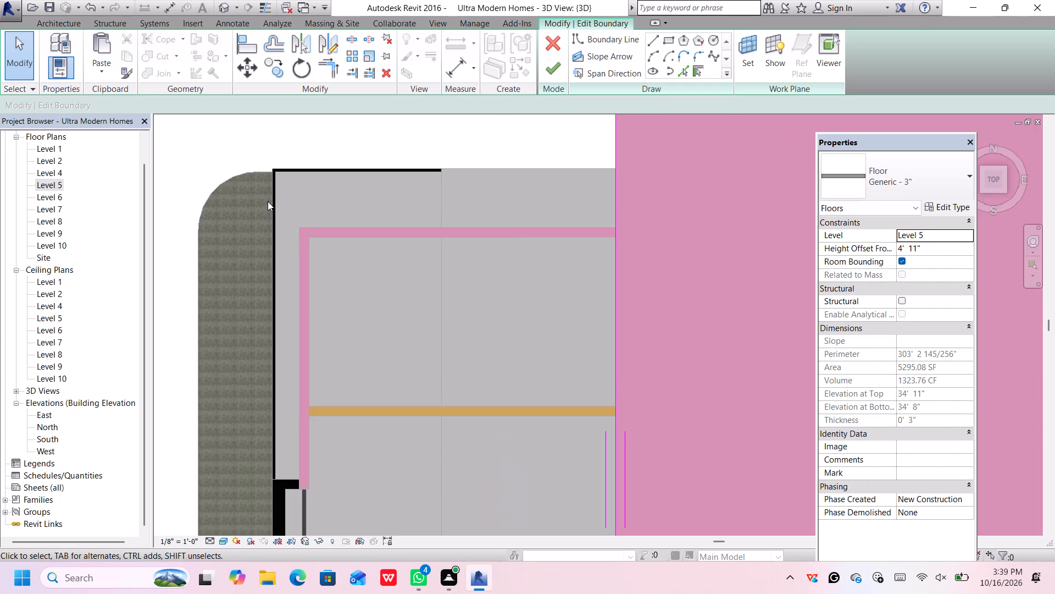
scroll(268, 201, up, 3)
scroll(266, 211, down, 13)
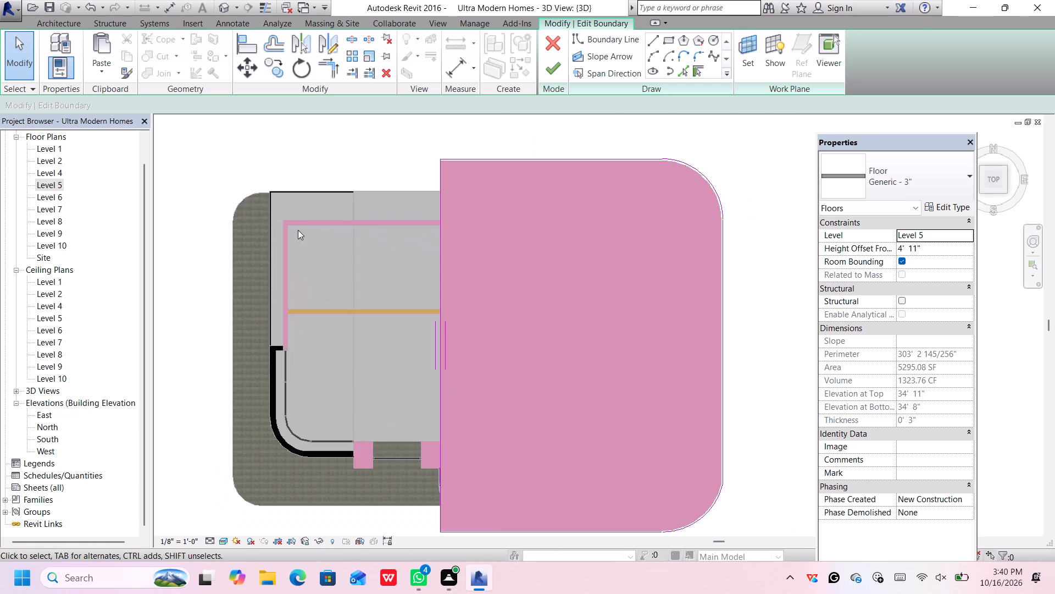
Abandon the 3" floor's boundary edit, discarding the sketch changes, and undo the last model change.
click(560, 37)
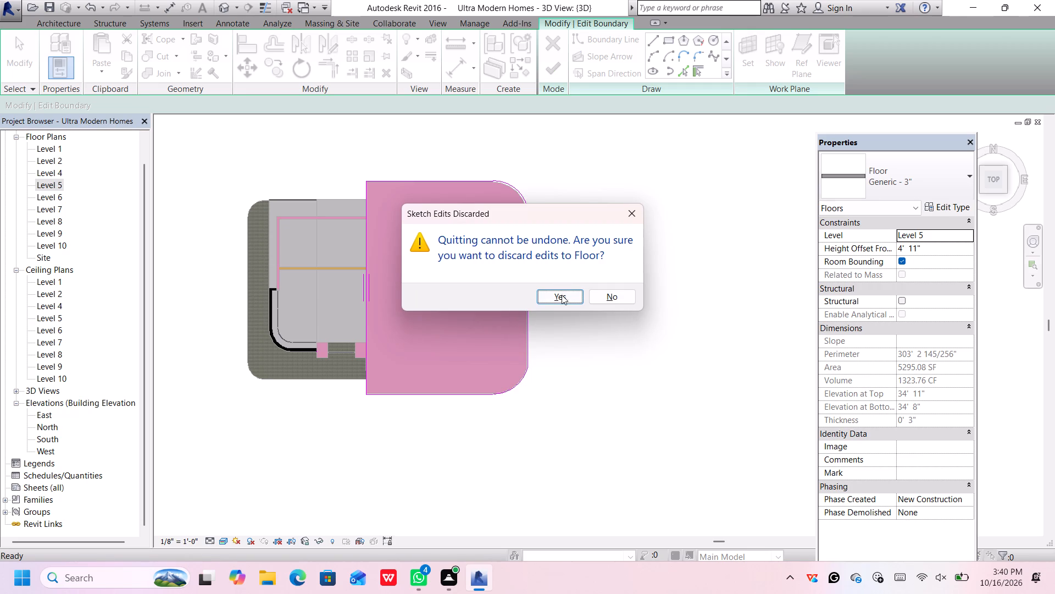
click(561, 298)
scroll(593, 283, down, 5)
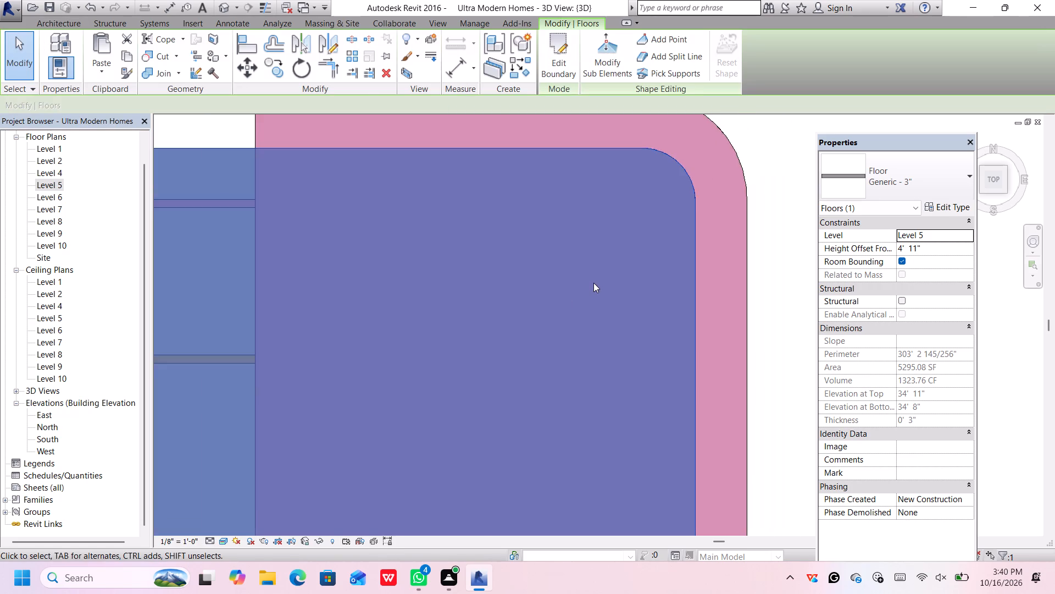
scroll(593, 283, down, 4)
scroll(574, 307, up, 1)
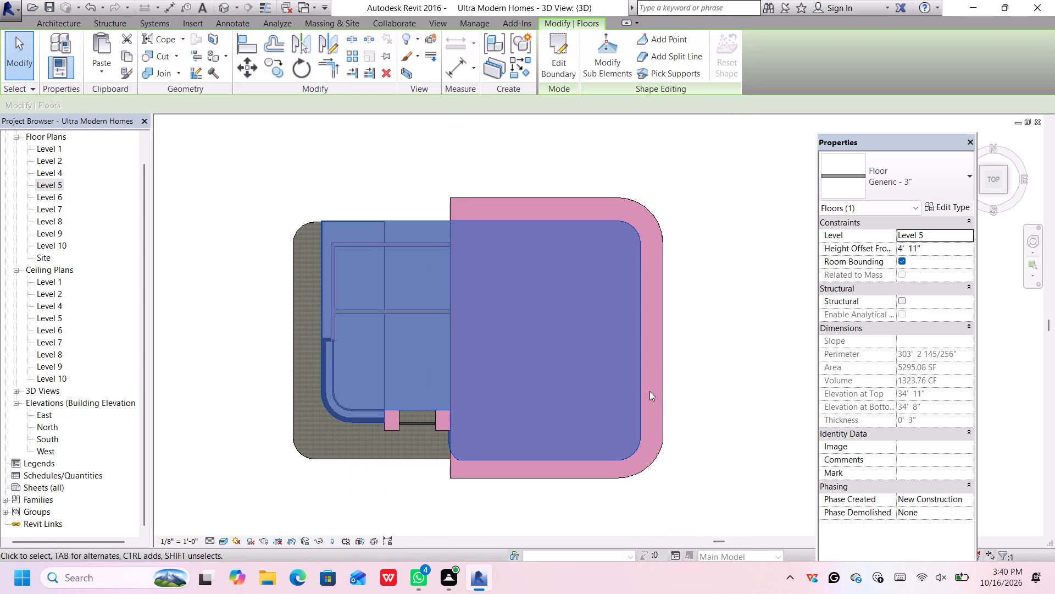
key(ctrl+z)
scroll(648, 391, down, 5)
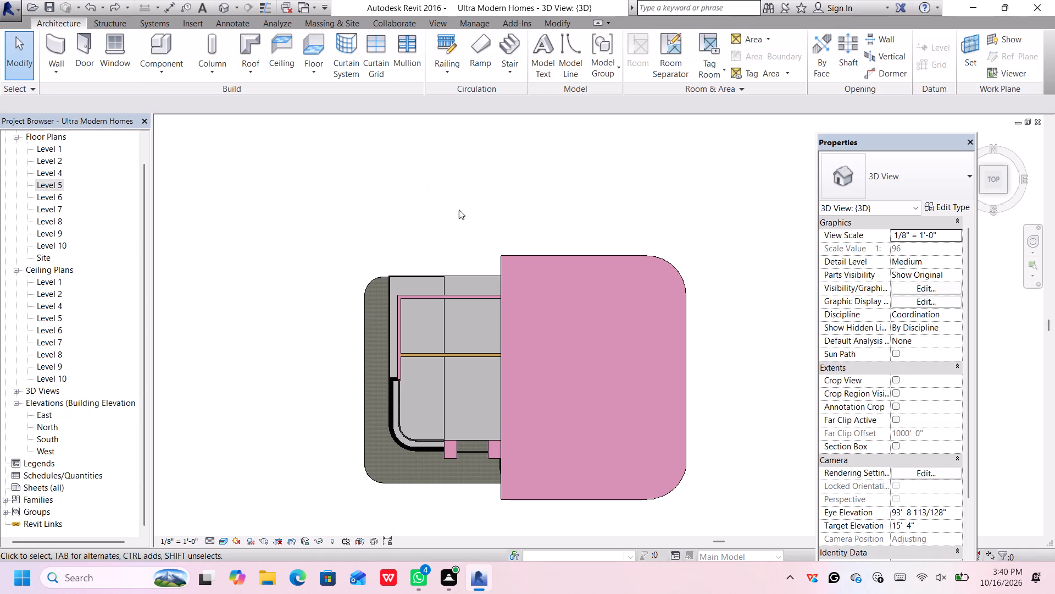
Start a new floor and sketch straight boundary lines along the slab's west edge, about 76'-10" long, and its south edge.
click(316, 53)
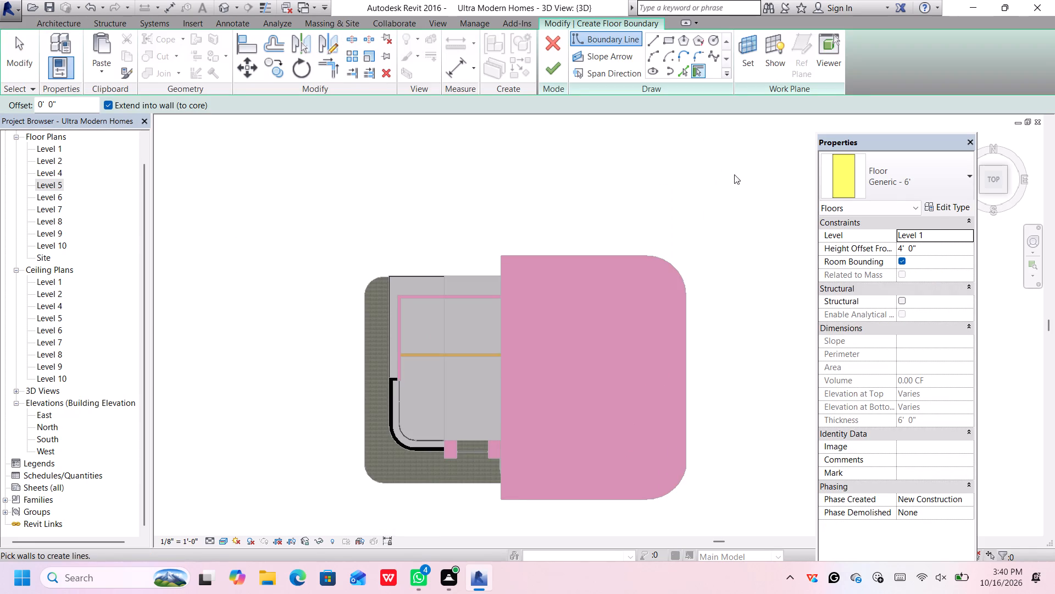
middle_drag(698, 233, 658, 205)
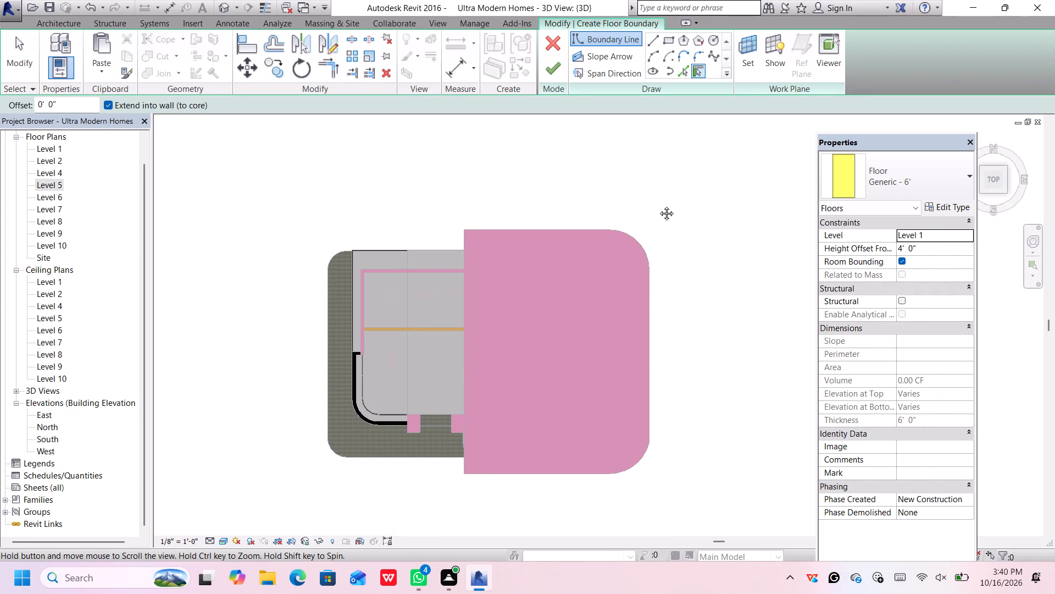
click(651, 37)
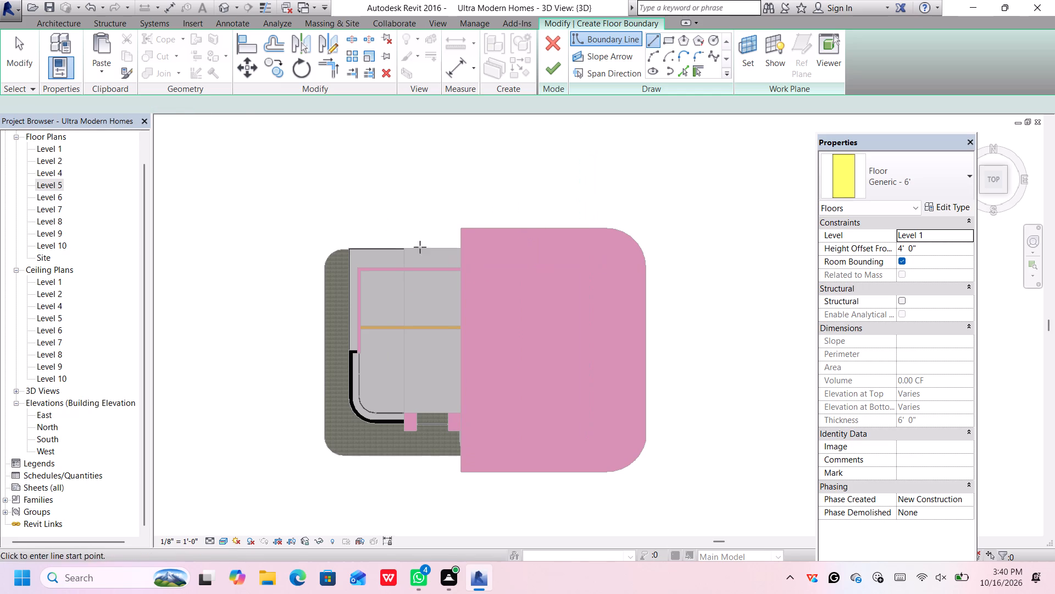
scroll(478, 259, up, 1)
scroll(509, 220, up, 1)
scroll(442, 237, up, 3)
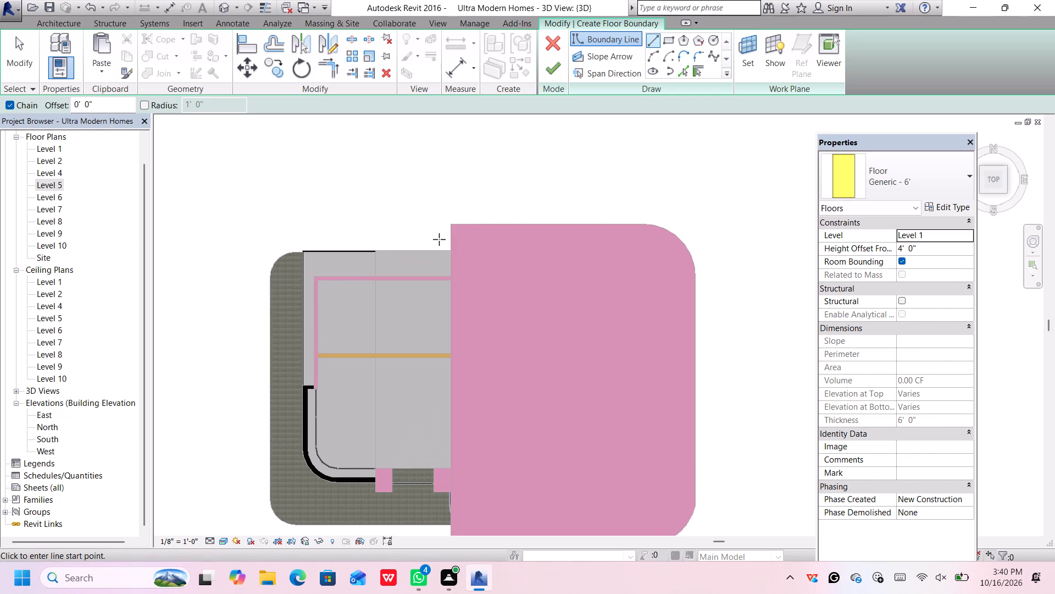
scroll(457, 219, up, 3)
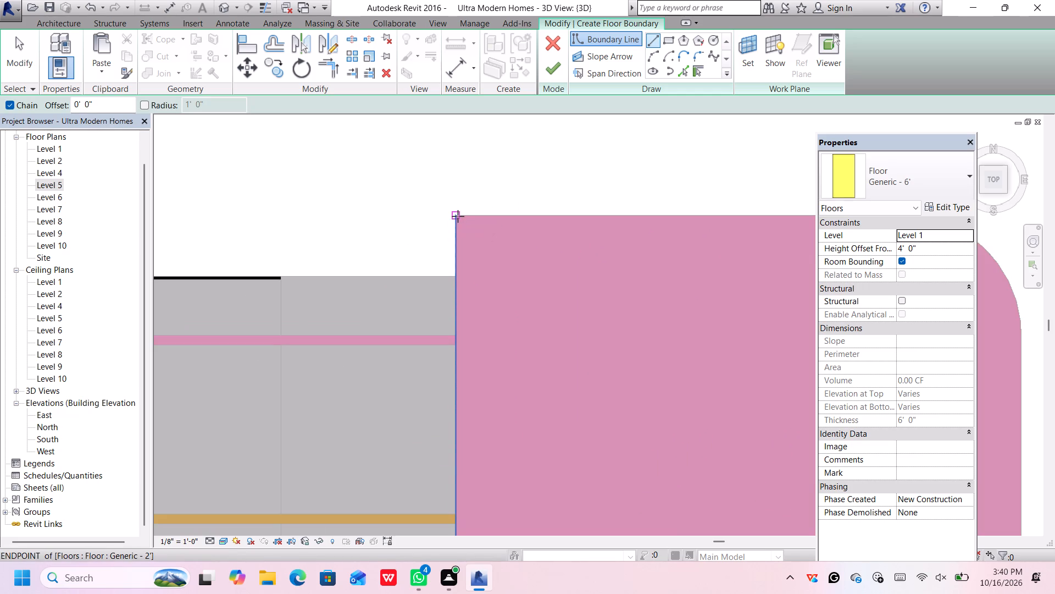
click(458, 216)
scroll(458, 217, down, 7)
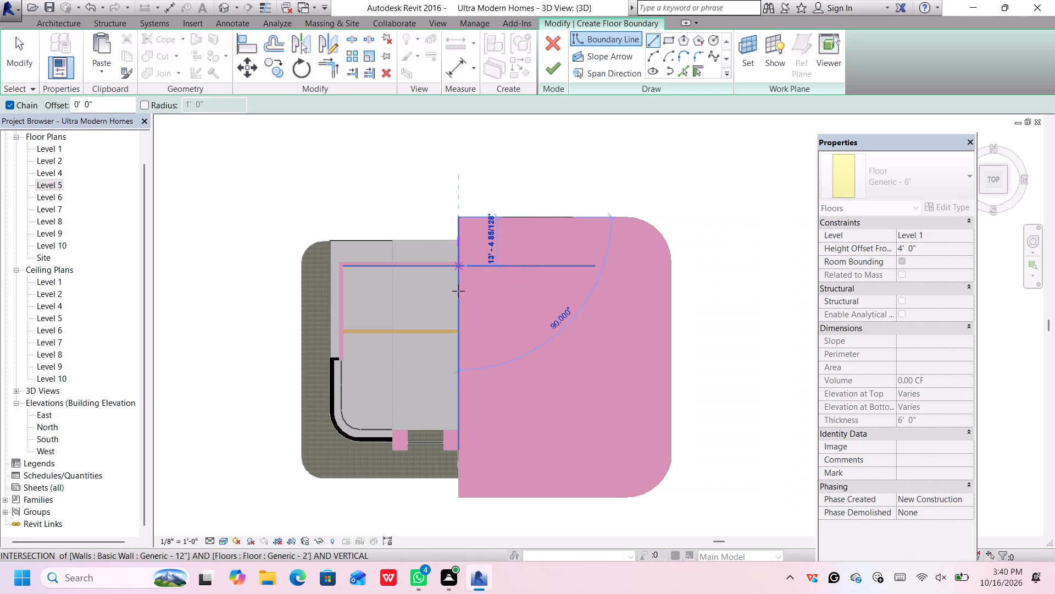
scroll(458, 498, up, 3)
click(458, 498)
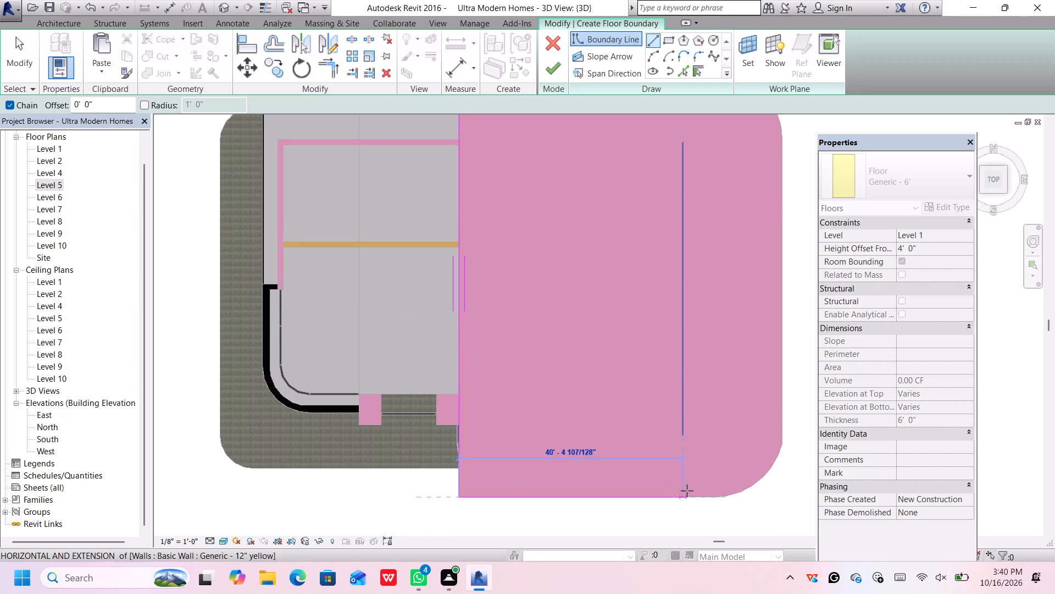
click(712, 496)
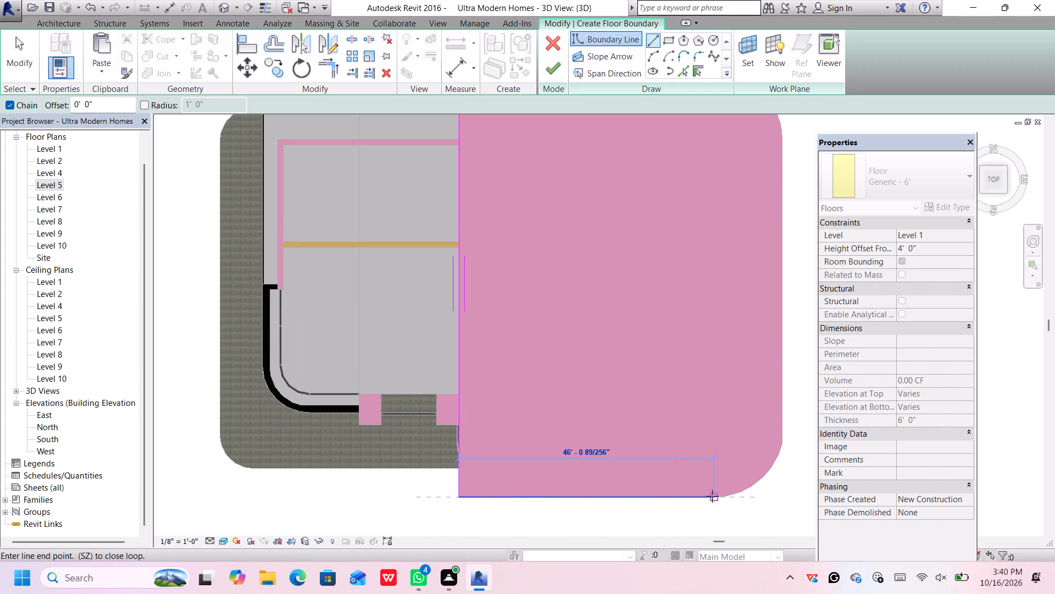
Sketch an arc of about 12'-8" radius around the slab's south-east corner, dismissing the notification card.
click(653, 57)
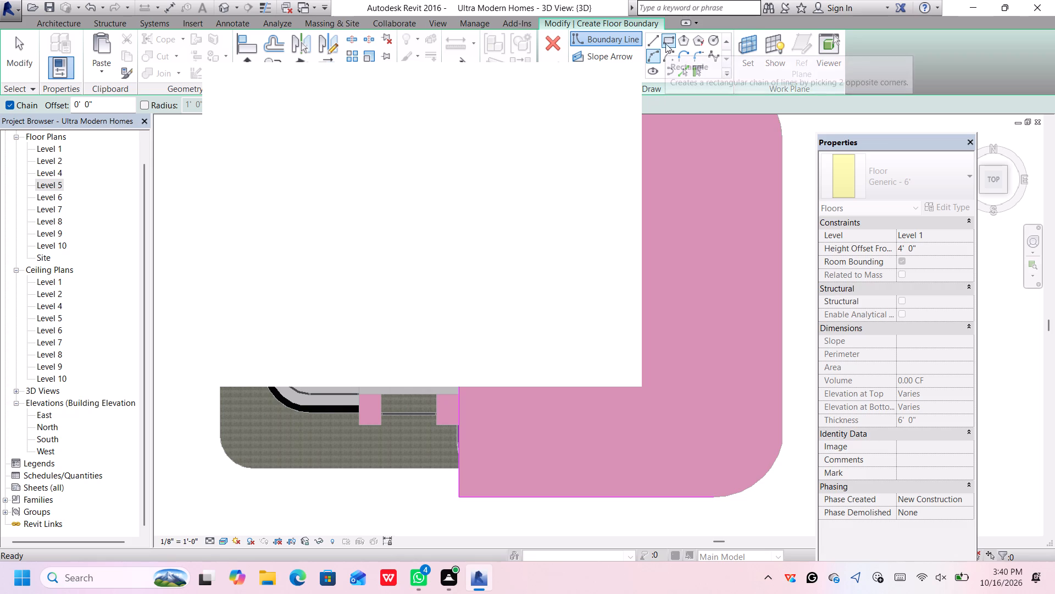
click(615, 76)
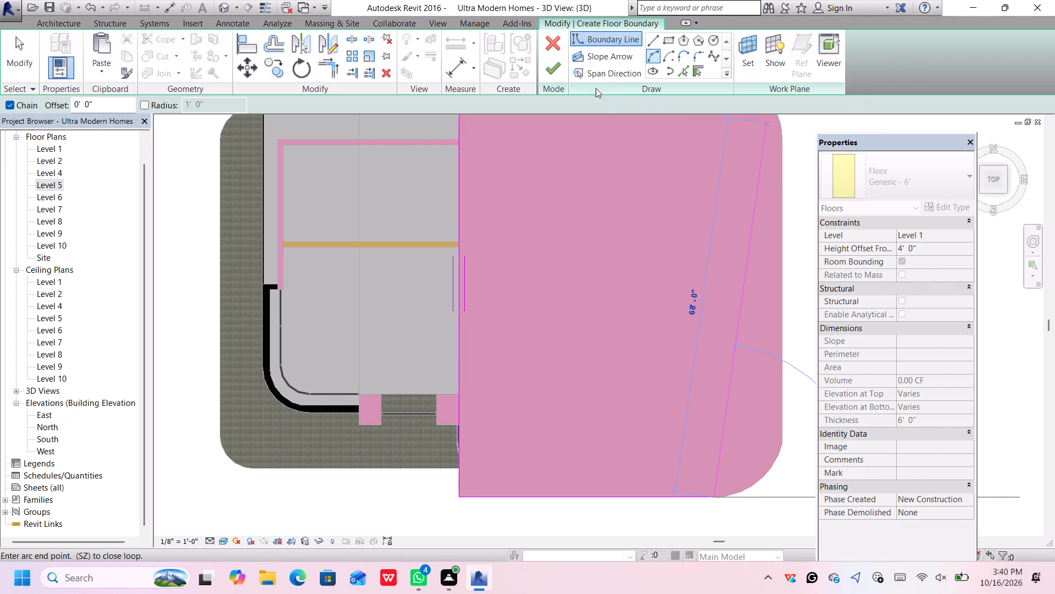
click(784, 444)
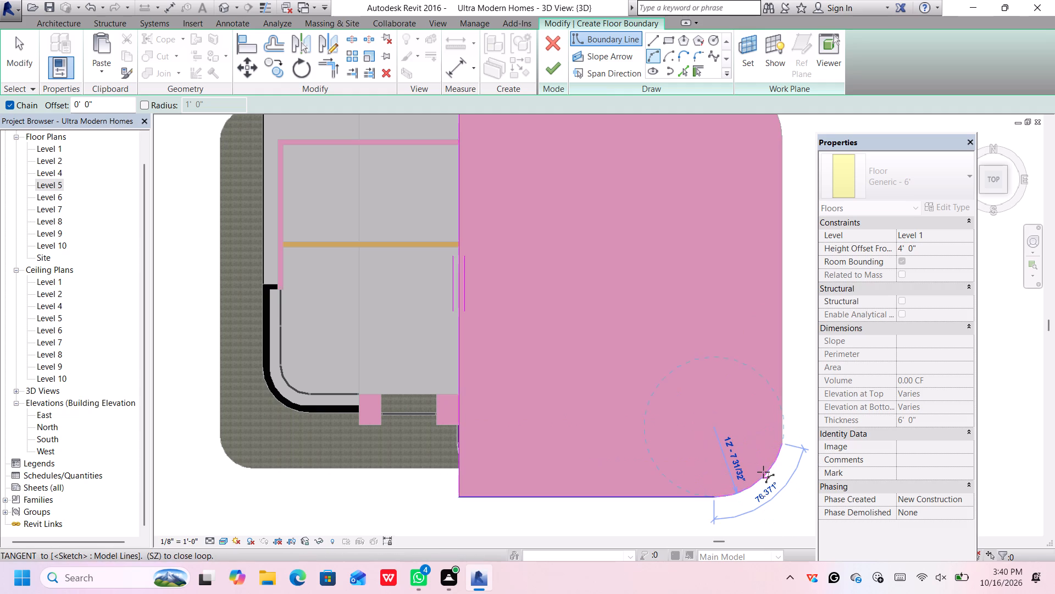
click(764, 472)
Sketch a straight boundary line about 54'-10" long up the slab's east edge to the start of the north-east curve.
scroll(799, 392, down, 4)
middle_drag(796, 382, 764, 400)
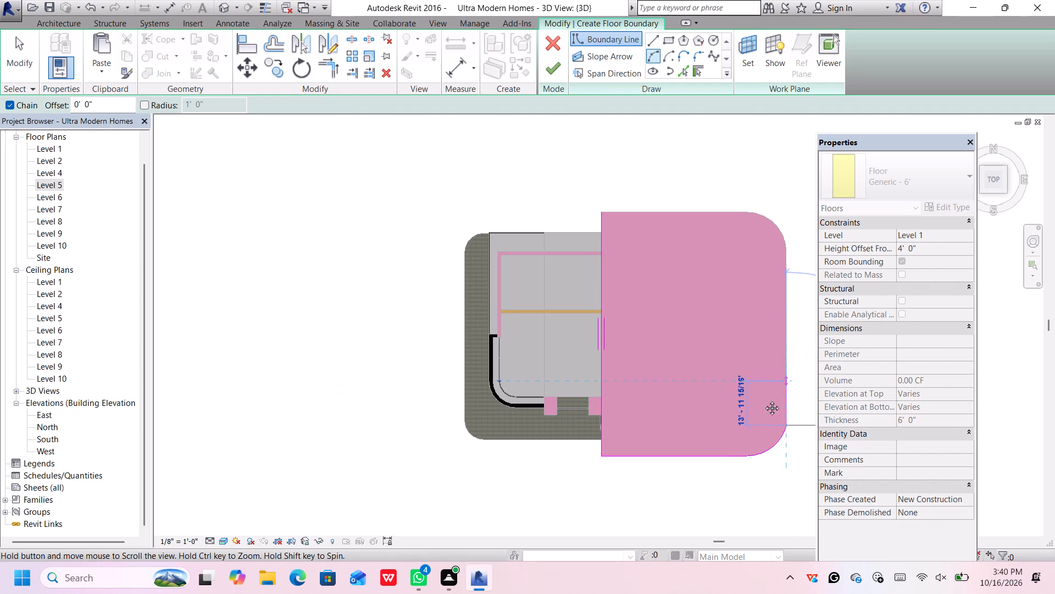
middle_drag(764, 400, 651, 428)
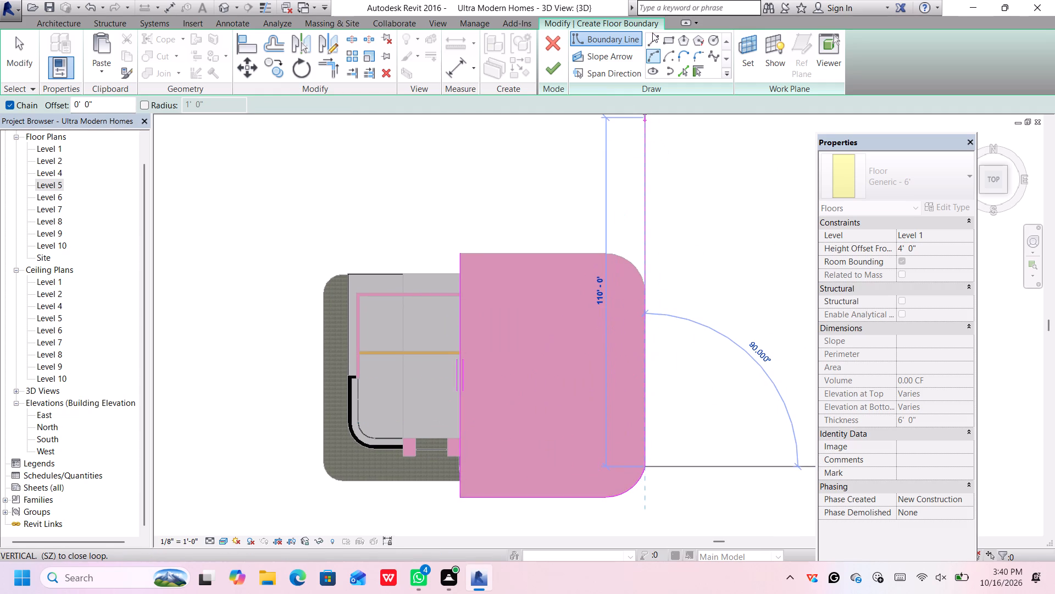
click(653, 39)
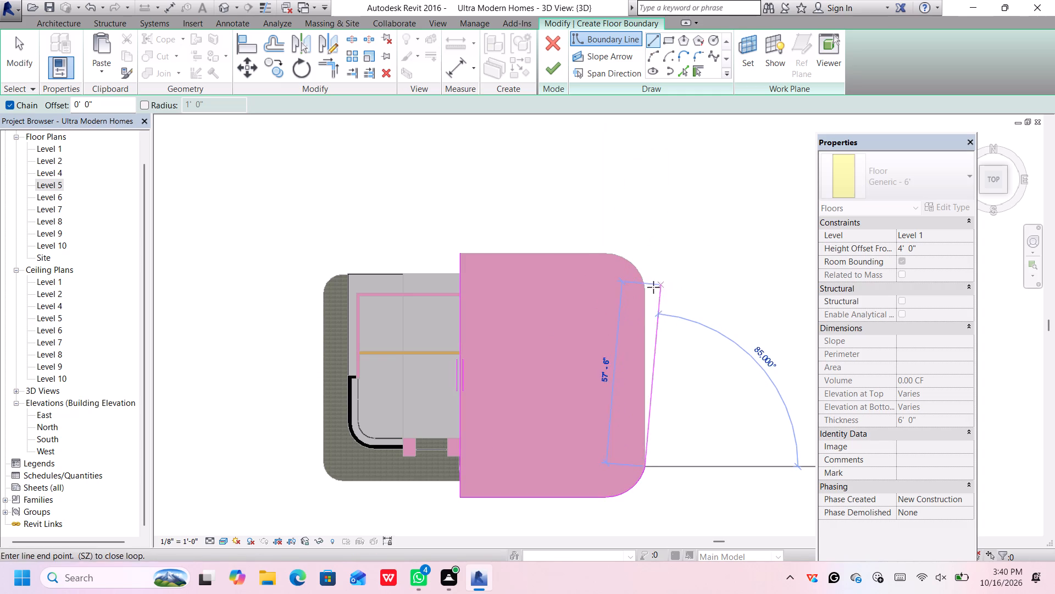
click(645, 293)
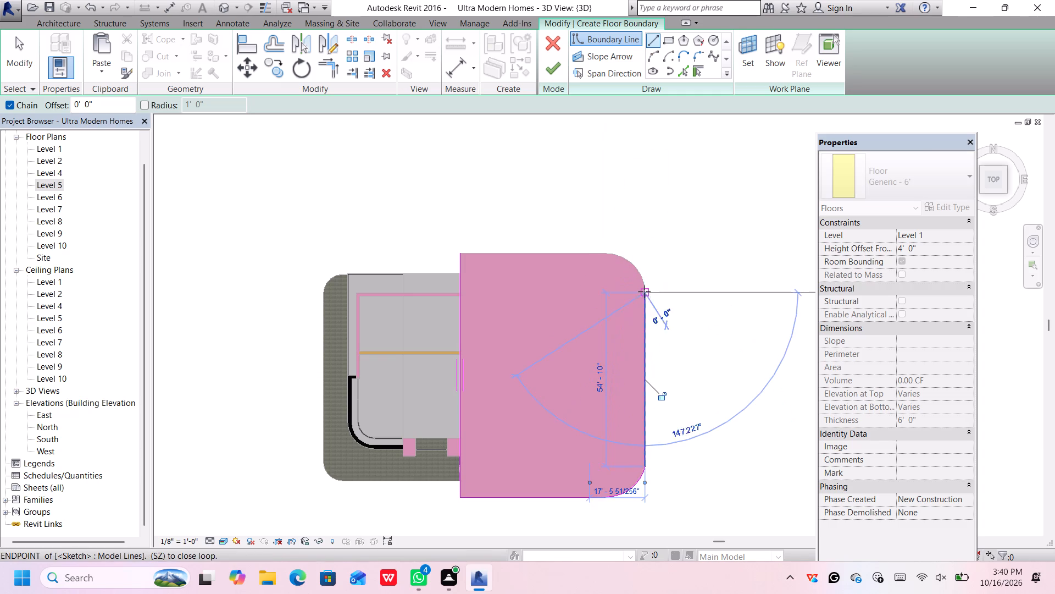
Sketch a tangent boundary arc of about 12'-4" radius around the slab's north-east corner.
click(653, 57)
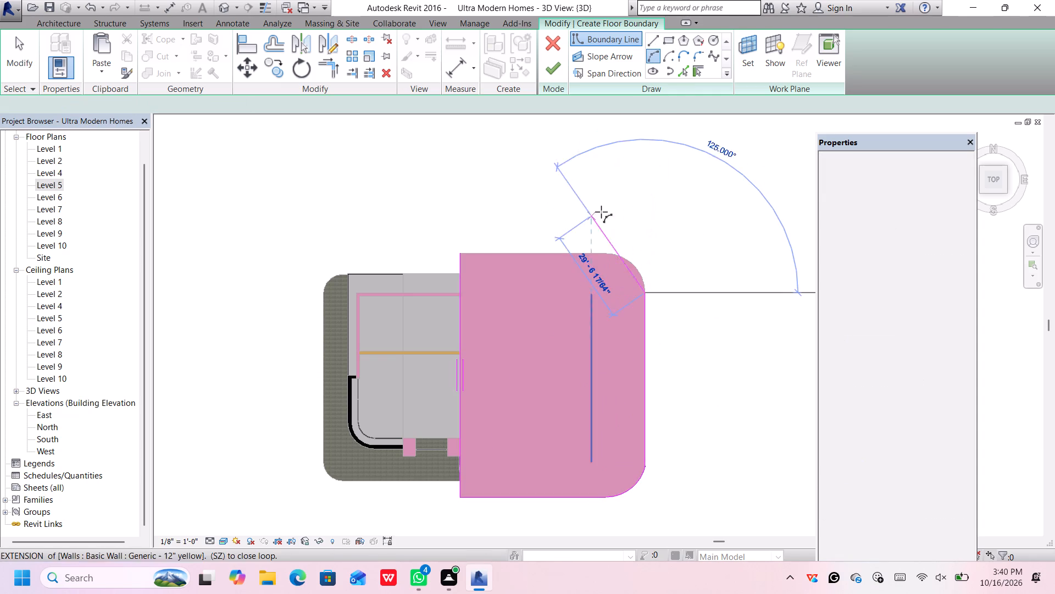
click(607, 255)
scroll(626, 257, up, 3)
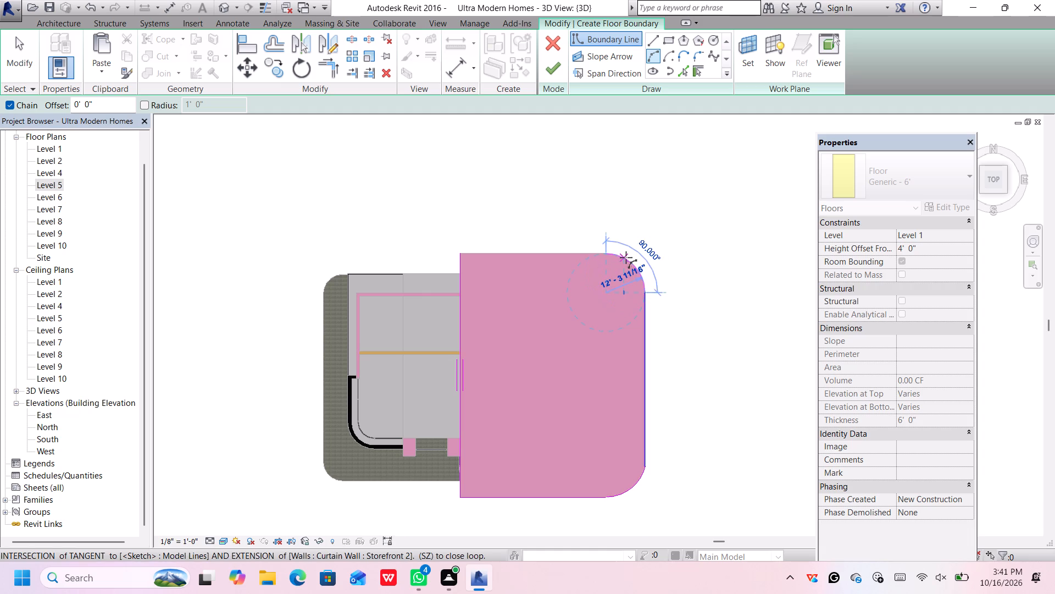
scroll(626, 257, up, 7)
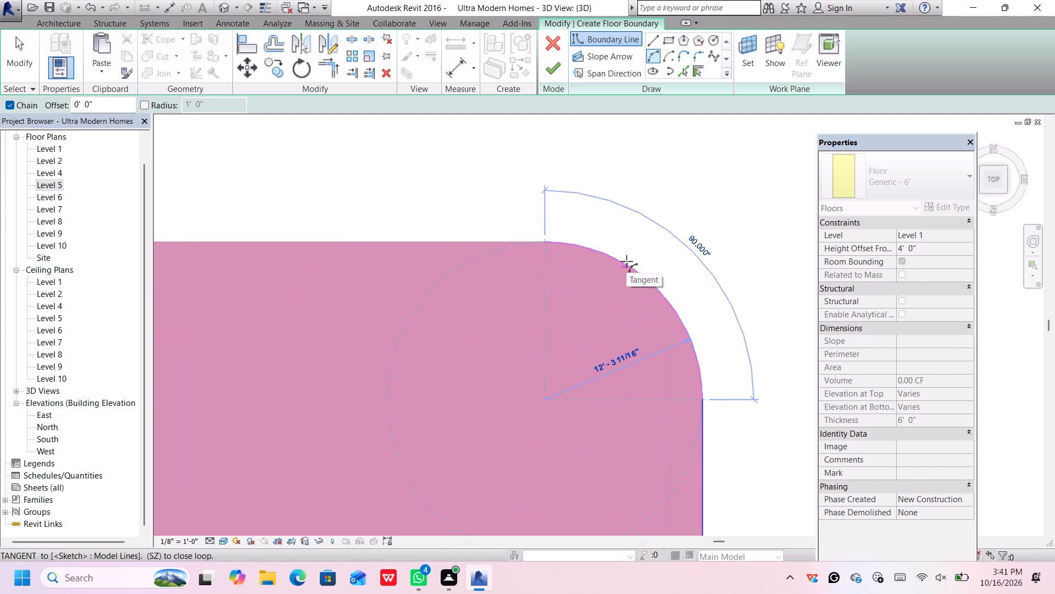
click(626, 261)
Close the boundary loop with a straight line about 46'-0" long across the slab's north edge to the north-west corner.
scroll(475, 216, down, 7)
middle_drag(482, 214, 517, 223)
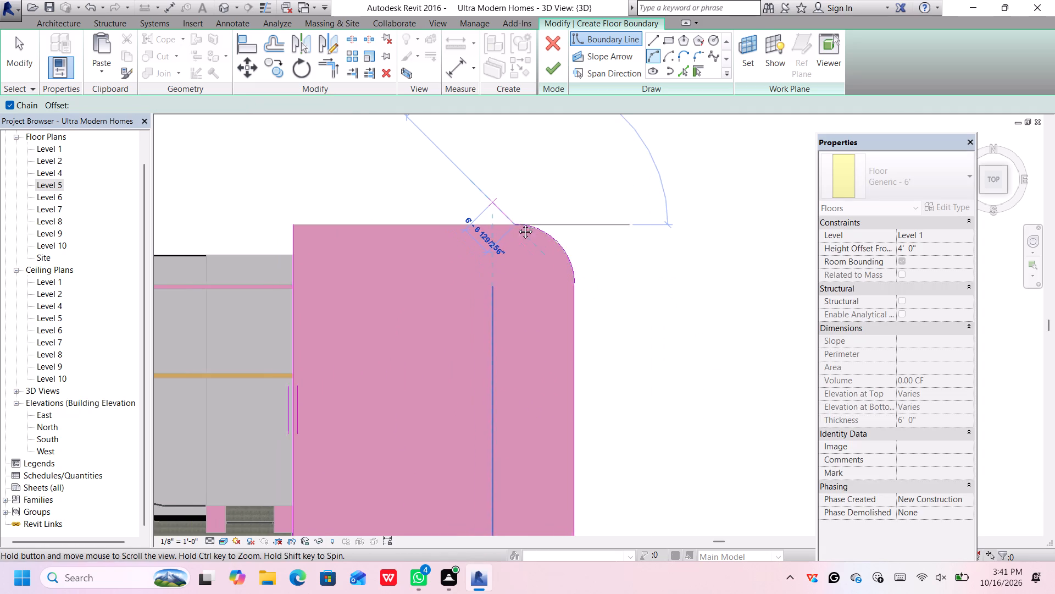
middle_drag(517, 223, 544, 239)
click(655, 40)
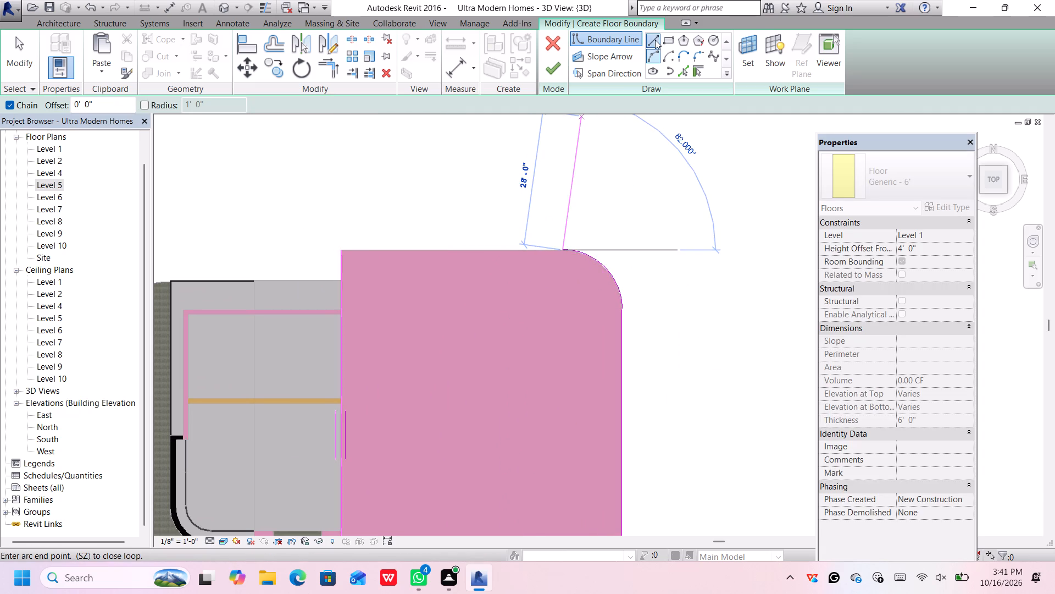
click(341, 249)
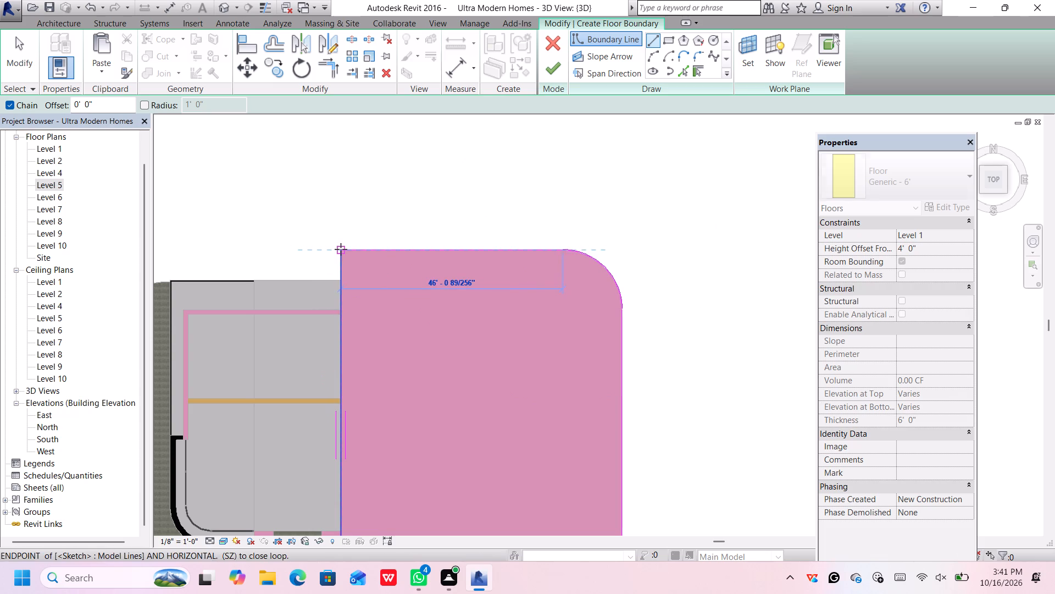
scroll(430, 189, down, 6)
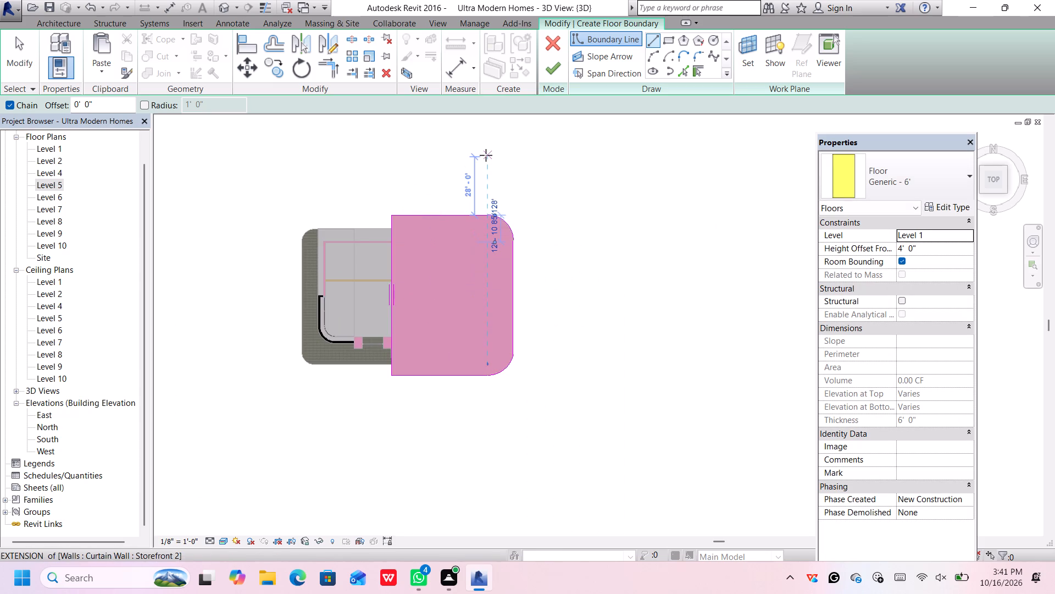
key(Escape)
Assign the Generic - 3" type to the new floor and finish its boundary sketch.
click(906, 186)
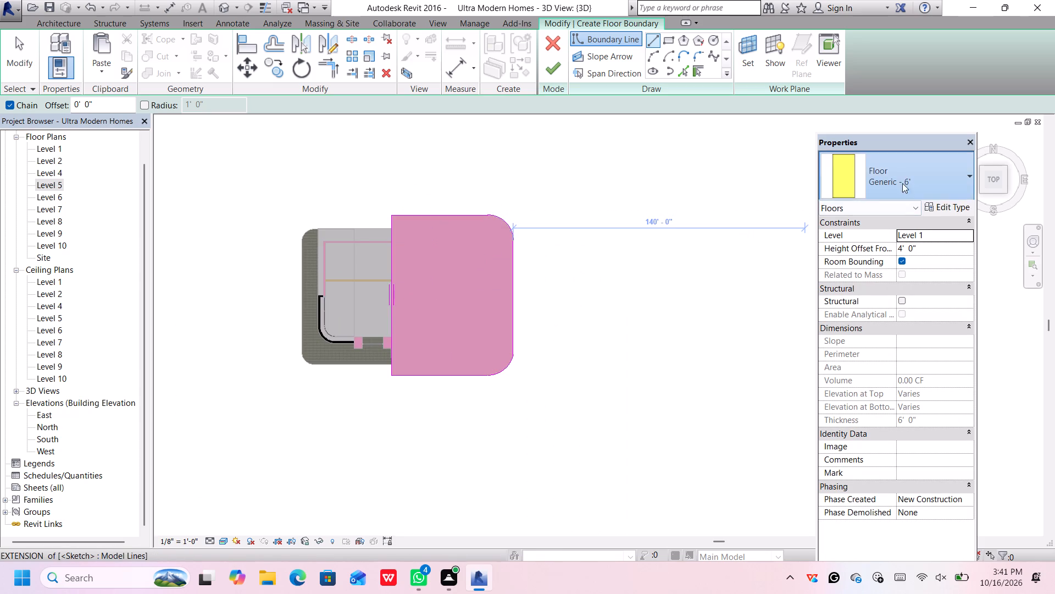
scroll(875, 237, up, 3)
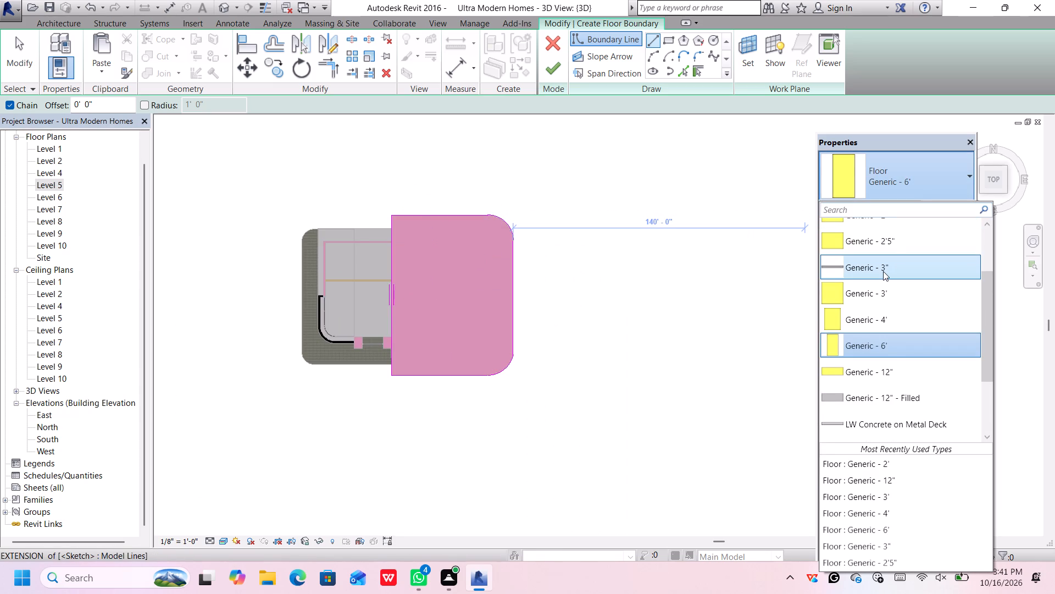
click(883, 271)
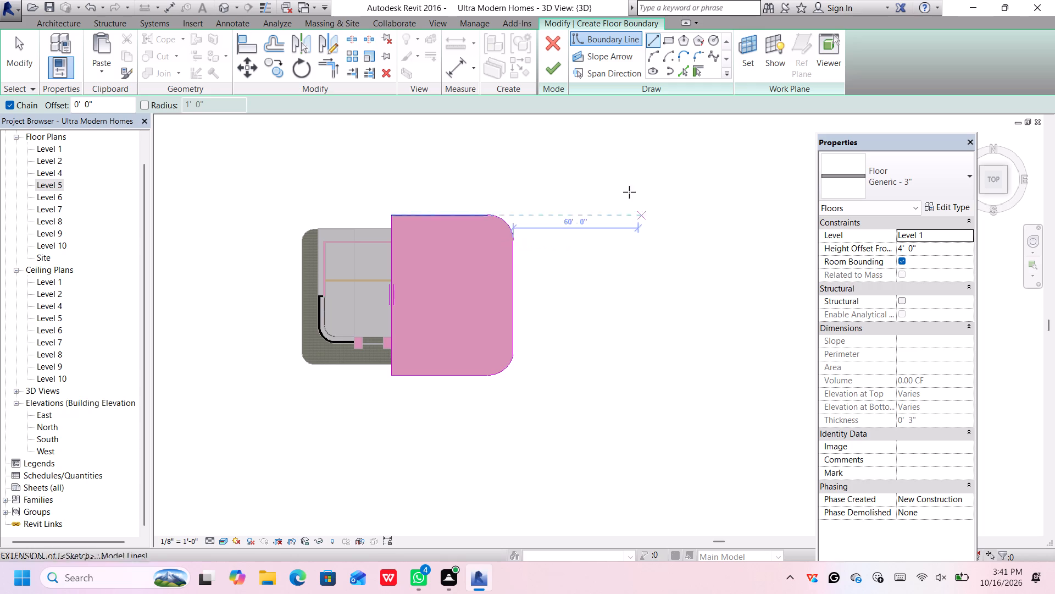
click(552, 67)
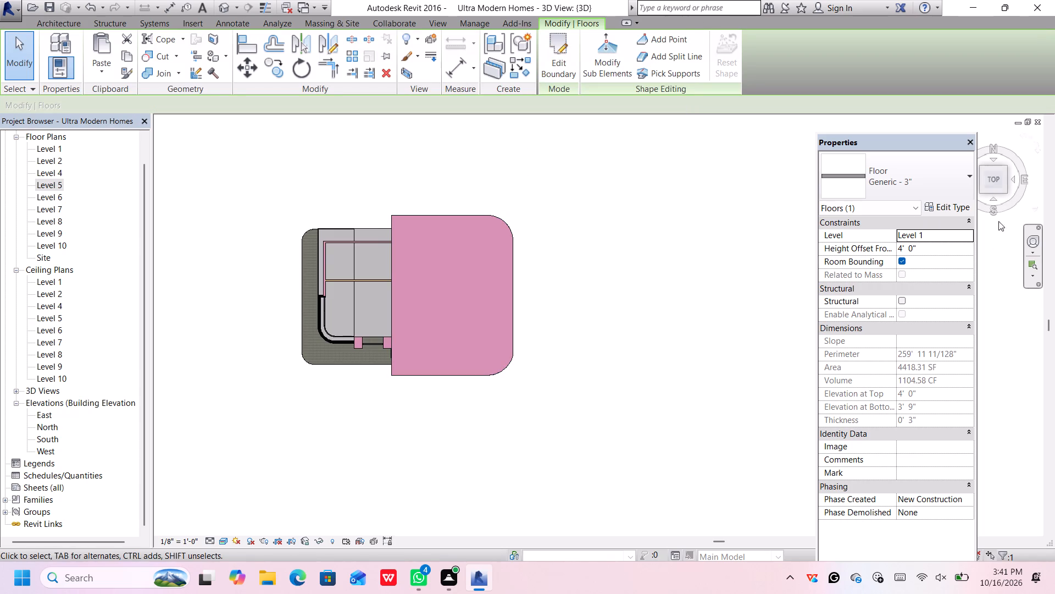
Set the new 3" floor's level constraint to Level 5.
click(980, 190)
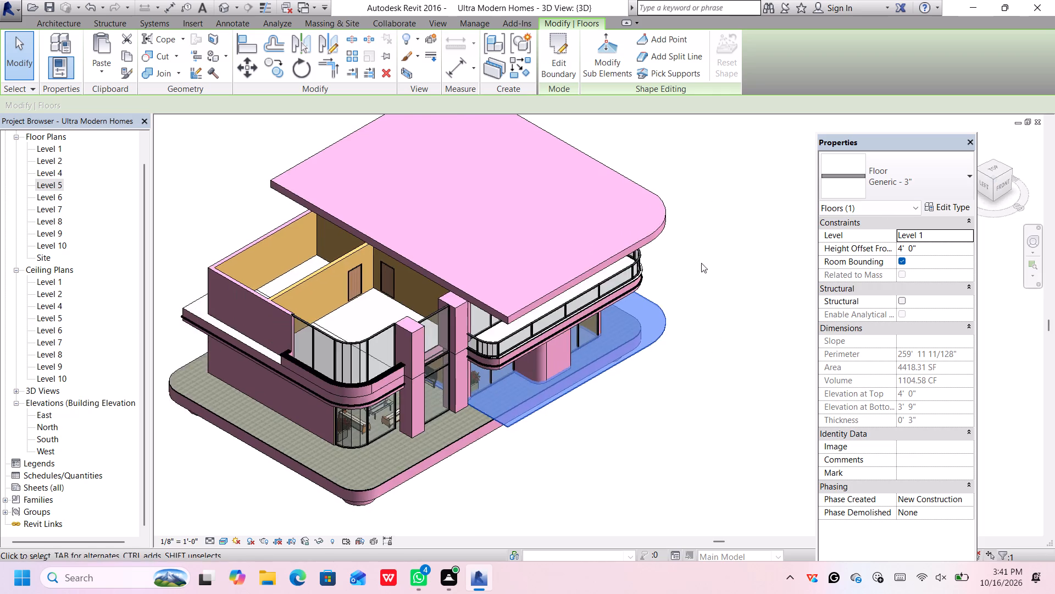
click(954, 238)
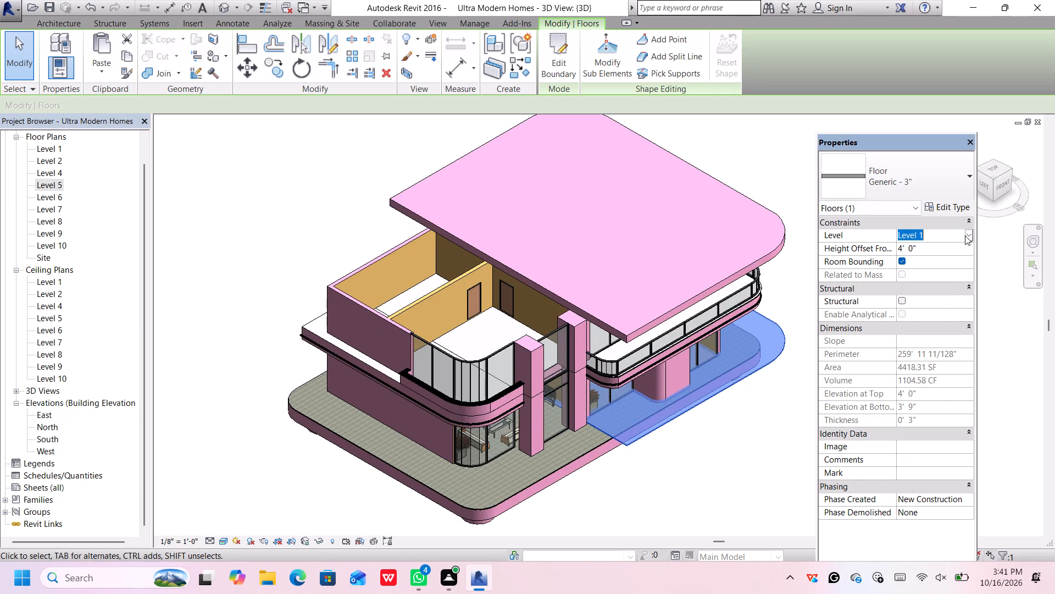
click(967, 235)
click(924, 279)
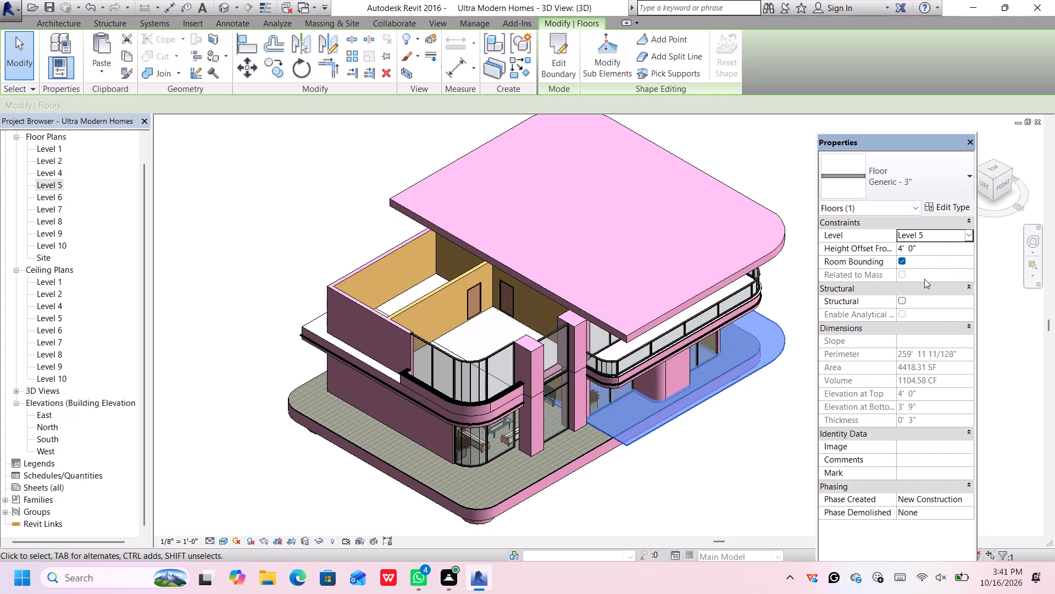
key(Return)
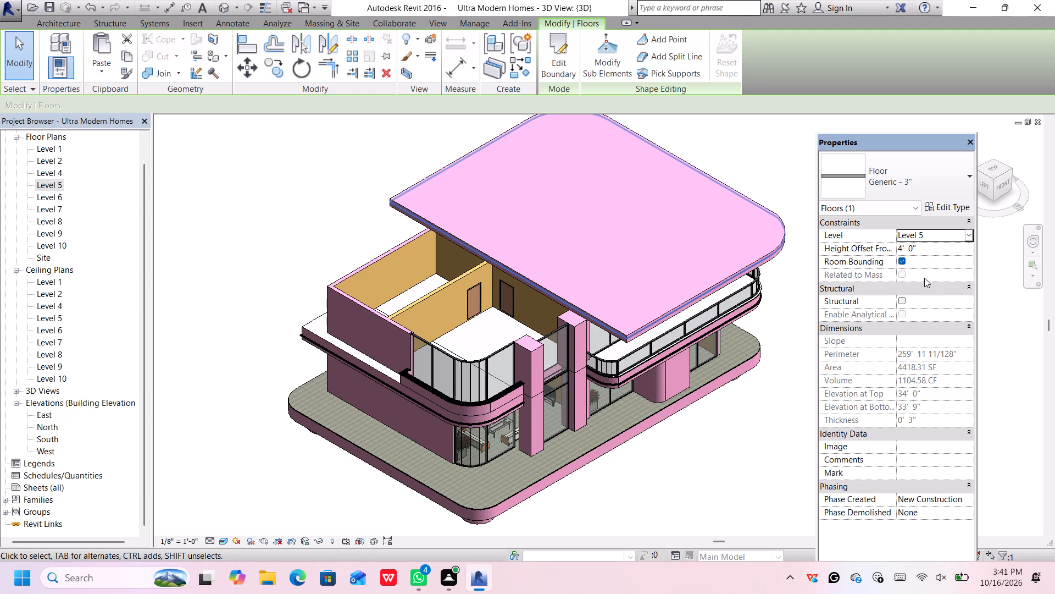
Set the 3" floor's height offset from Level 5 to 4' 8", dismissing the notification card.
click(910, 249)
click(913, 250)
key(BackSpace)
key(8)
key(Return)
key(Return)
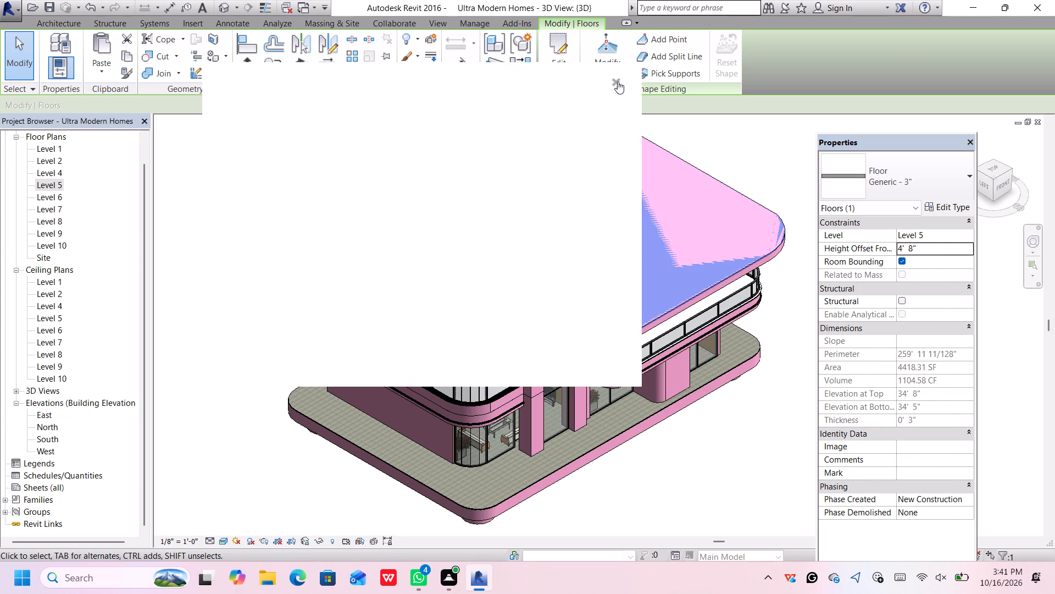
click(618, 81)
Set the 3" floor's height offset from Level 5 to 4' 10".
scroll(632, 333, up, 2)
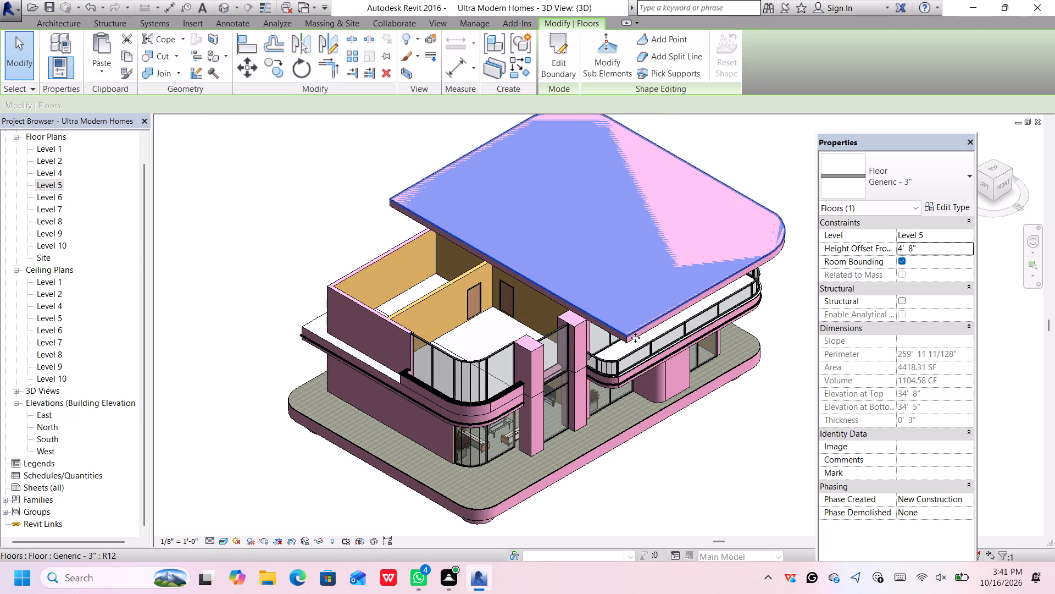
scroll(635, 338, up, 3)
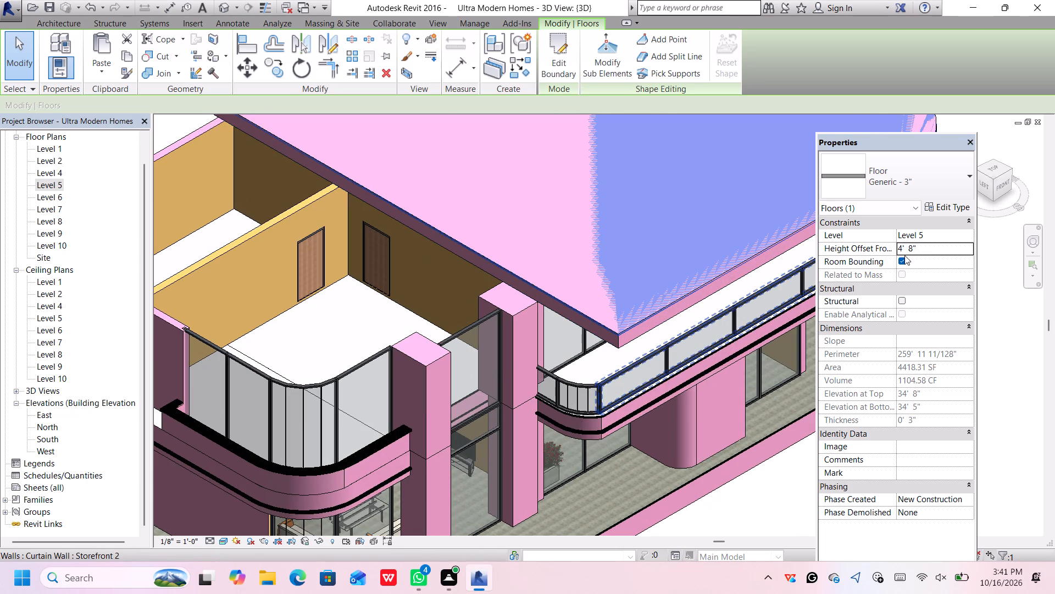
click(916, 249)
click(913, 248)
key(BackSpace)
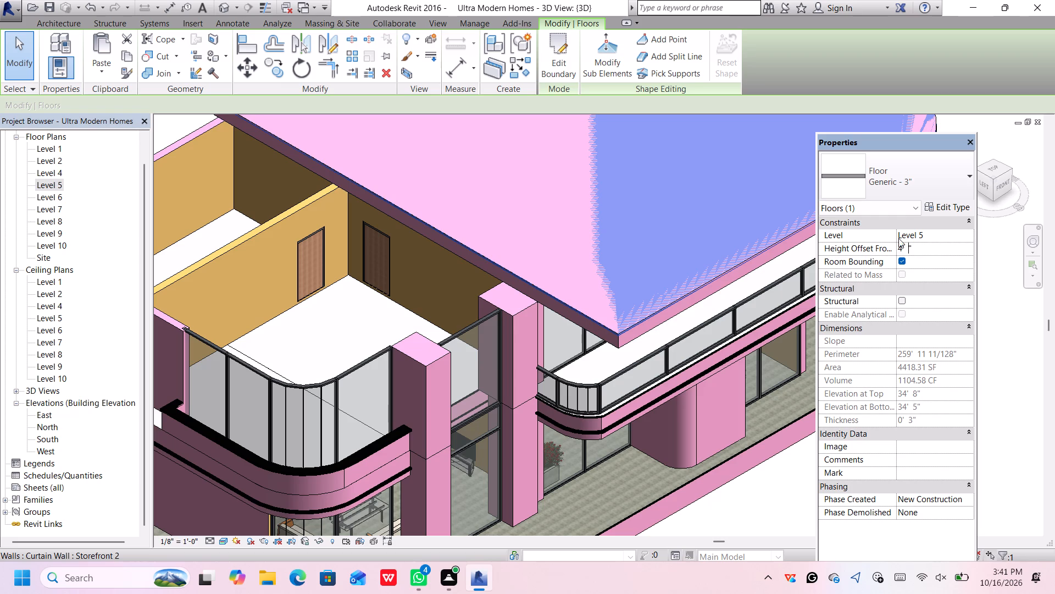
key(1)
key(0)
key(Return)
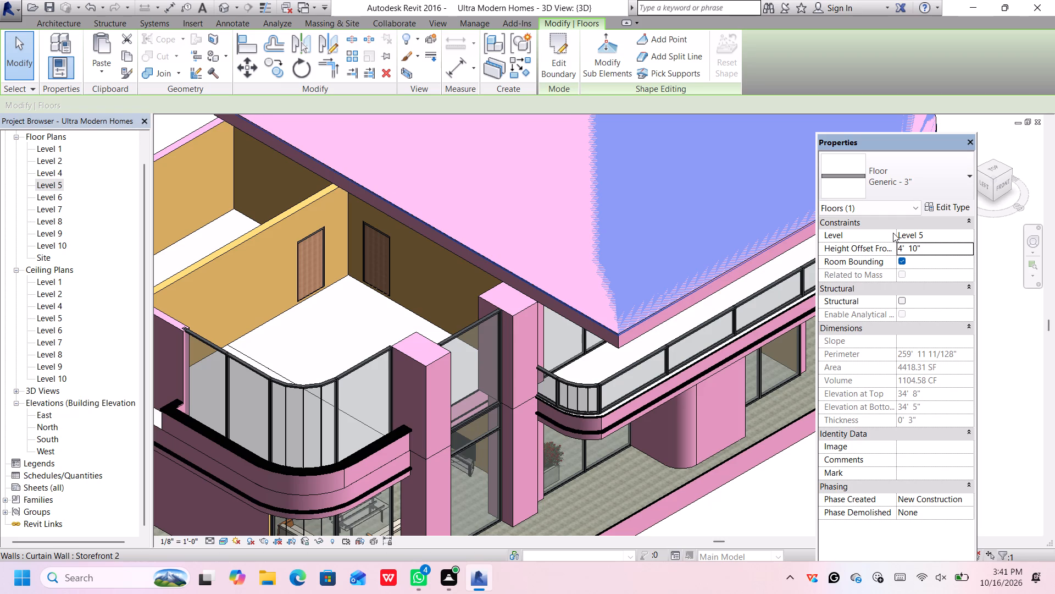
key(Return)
Check the 3" floor against the slab's top from the front and set its height offset to 4' 11".
scroll(602, 346, down, 2)
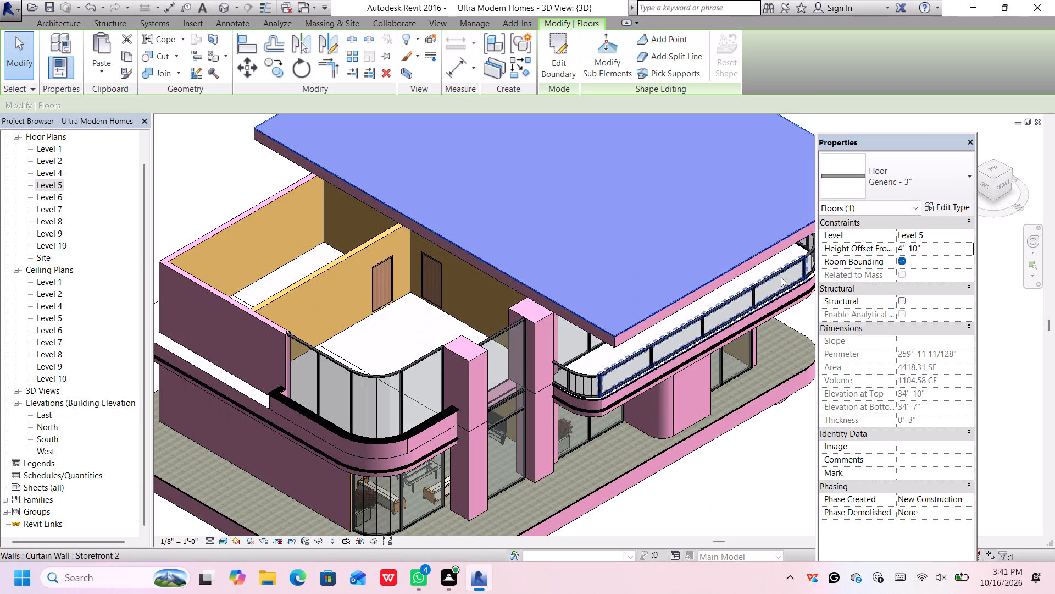
click(1004, 187)
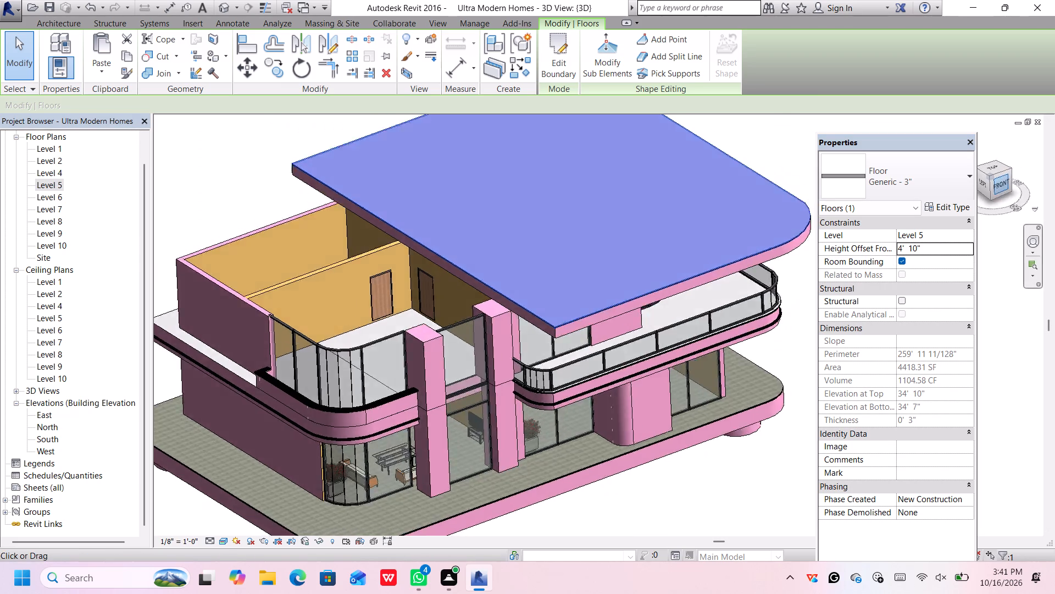
scroll(728, 340, up, 5)
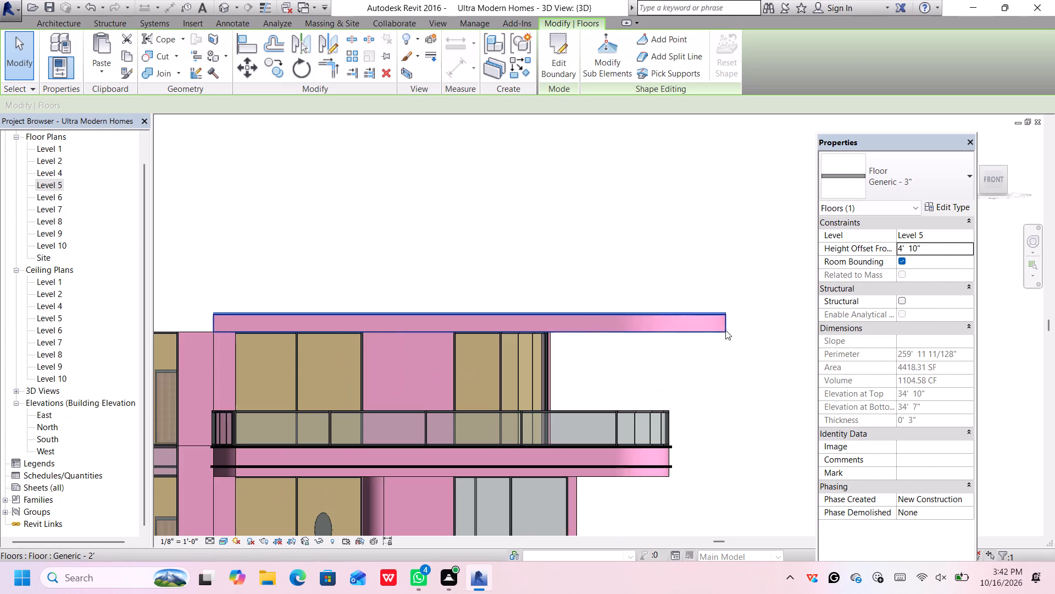
scroll(723, 309, up, 10)
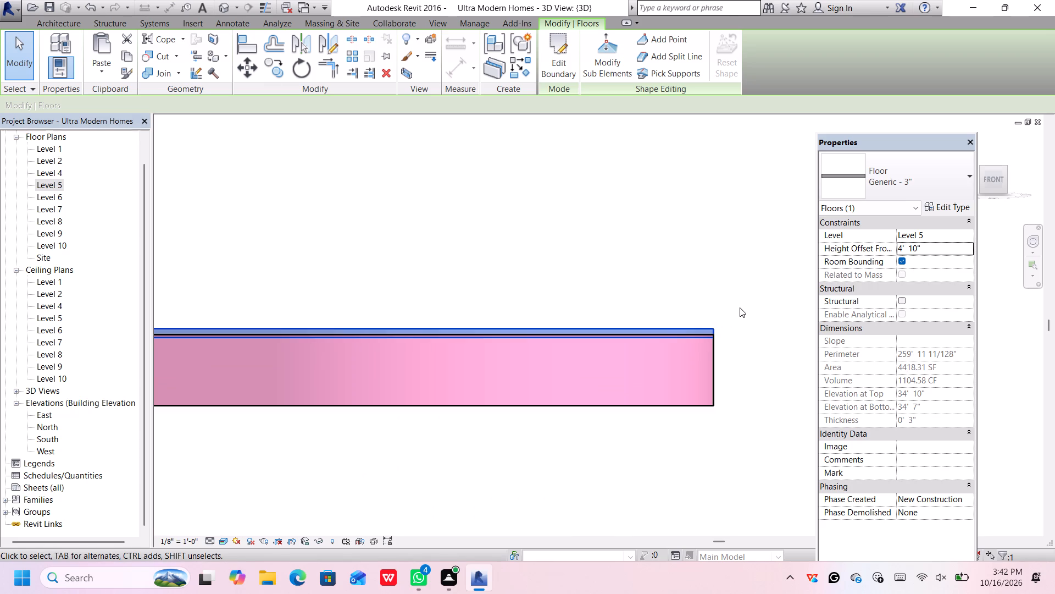
click(913, 253)
click(915, 252)
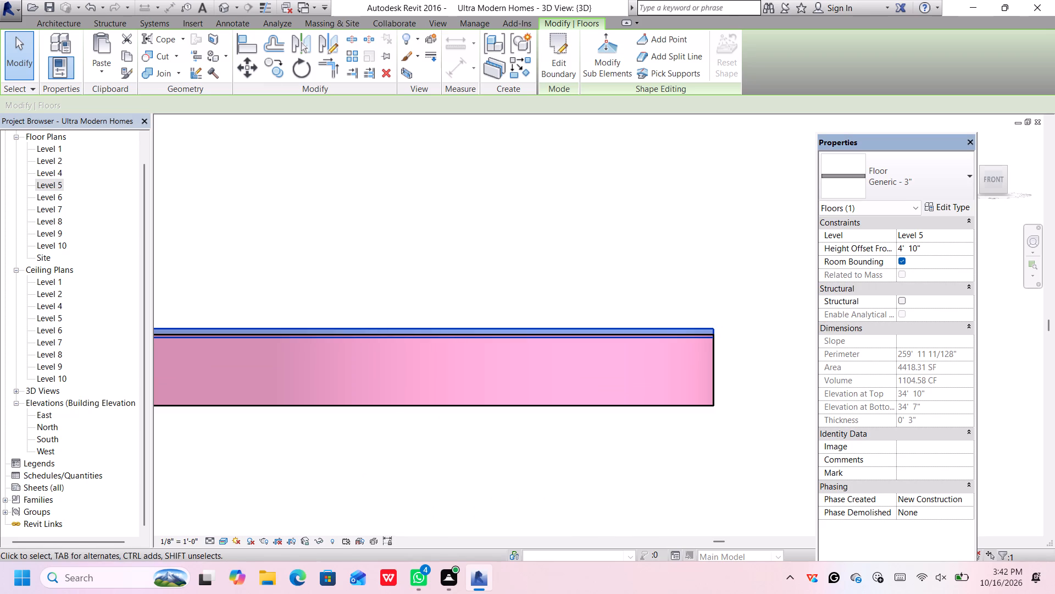
key(BackSpace)
key(1)
key(Return)
key(Return)
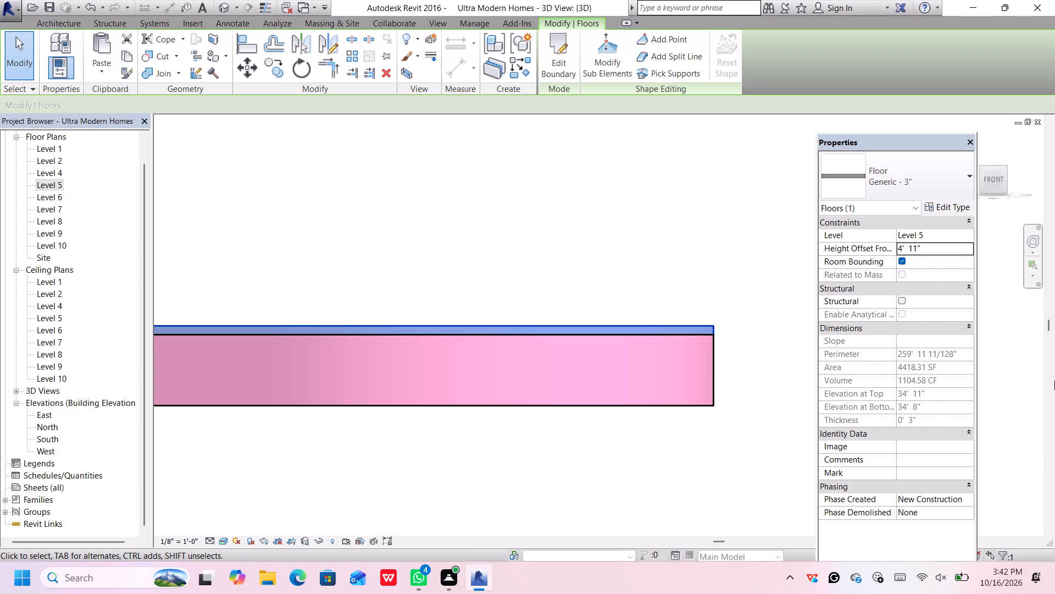
Edit the 3" floor's boundary in top view and offset copies of its rear edge, rear corner arc and east edge 4" outward.
scroll(709, 331, up, 6)
double_click(714, 331)
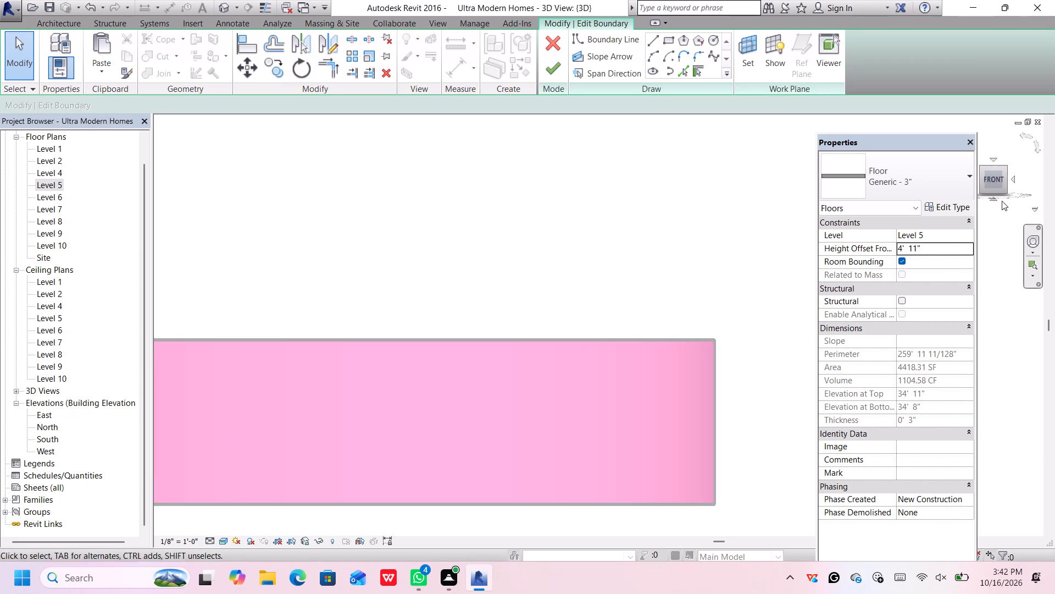
click(987, 166)
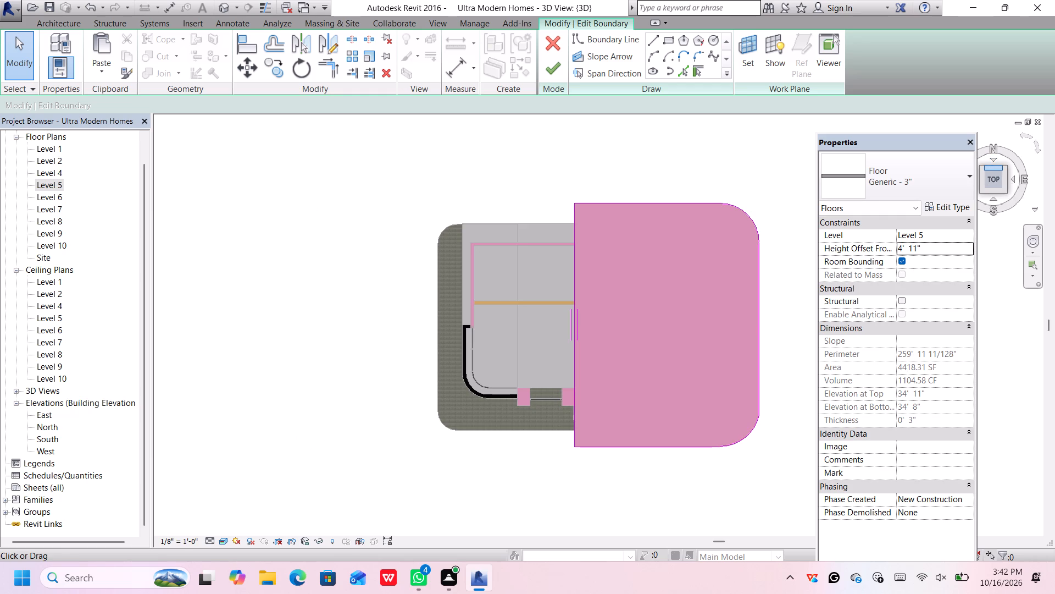
scroll(642, 437, up, 2)
scroll(642, 449, down, 1)
scroll(642, 449, up, 2)
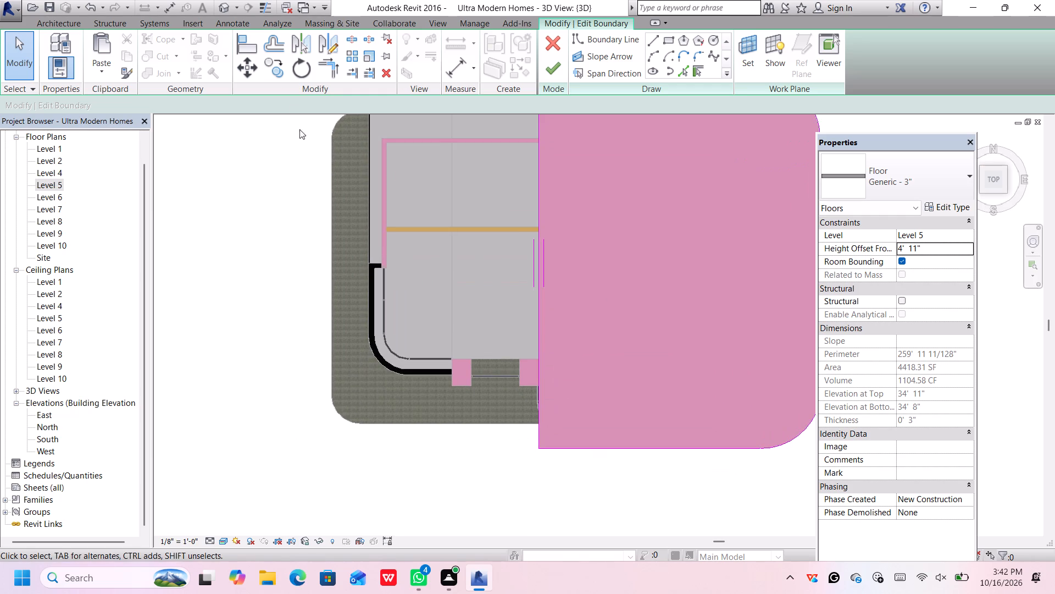
click(271, 40)
scroll(605, 296, down, 4)
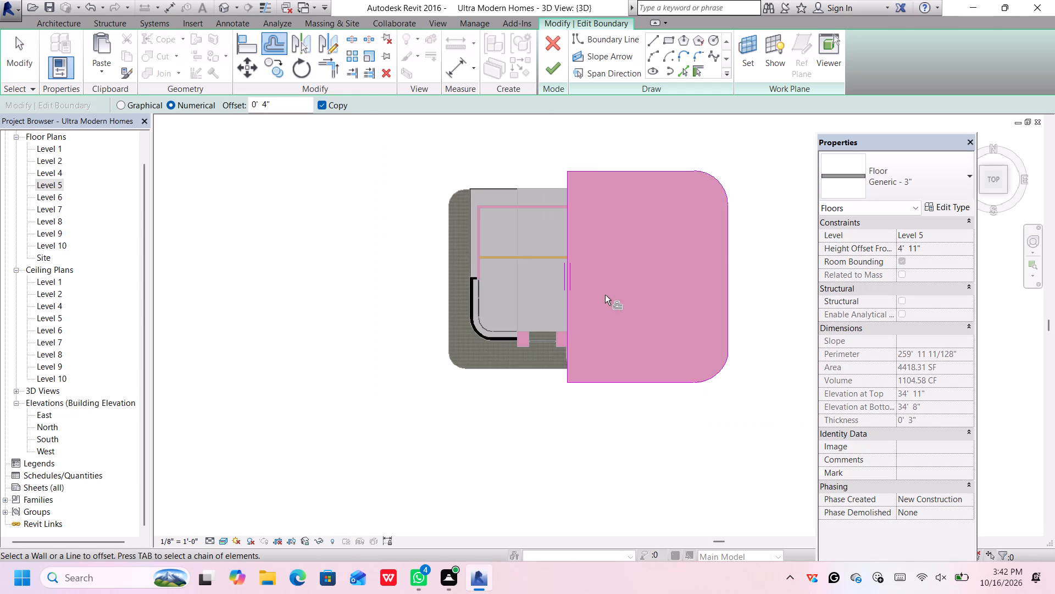
scroll(607, 295, down, 1)
scroll(685, 227, up, 5)
scroll(584, 148, up, 1)
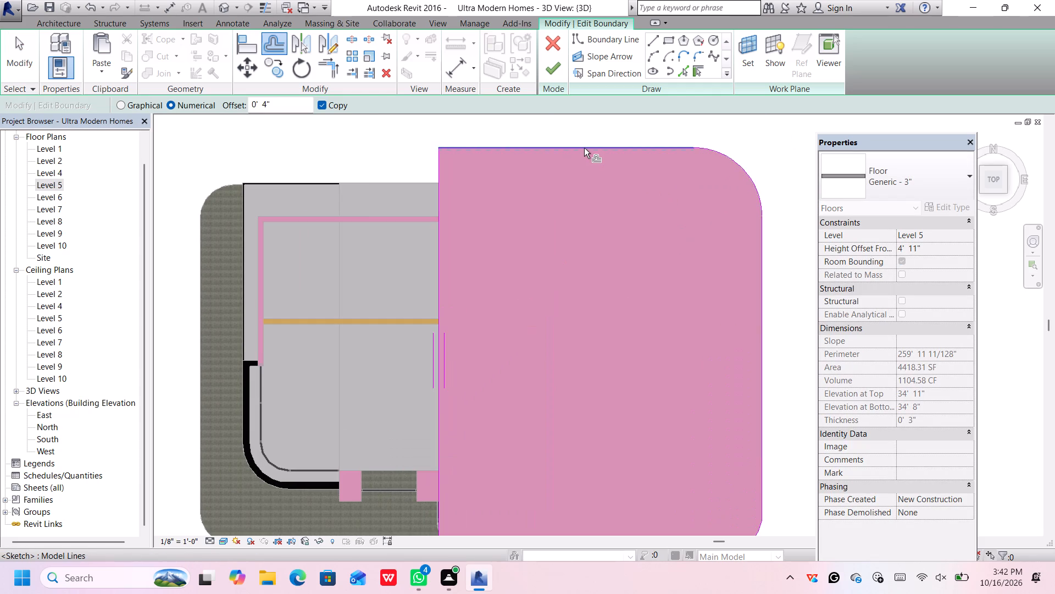
click(584, 144)
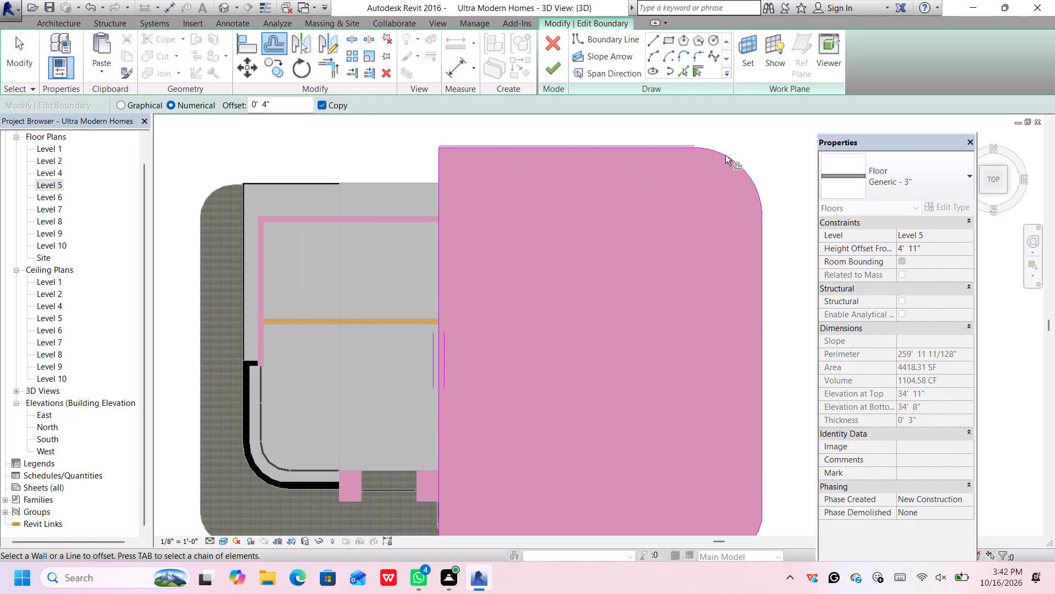
scroll(731, 162, up, 1)
click(737, 157)
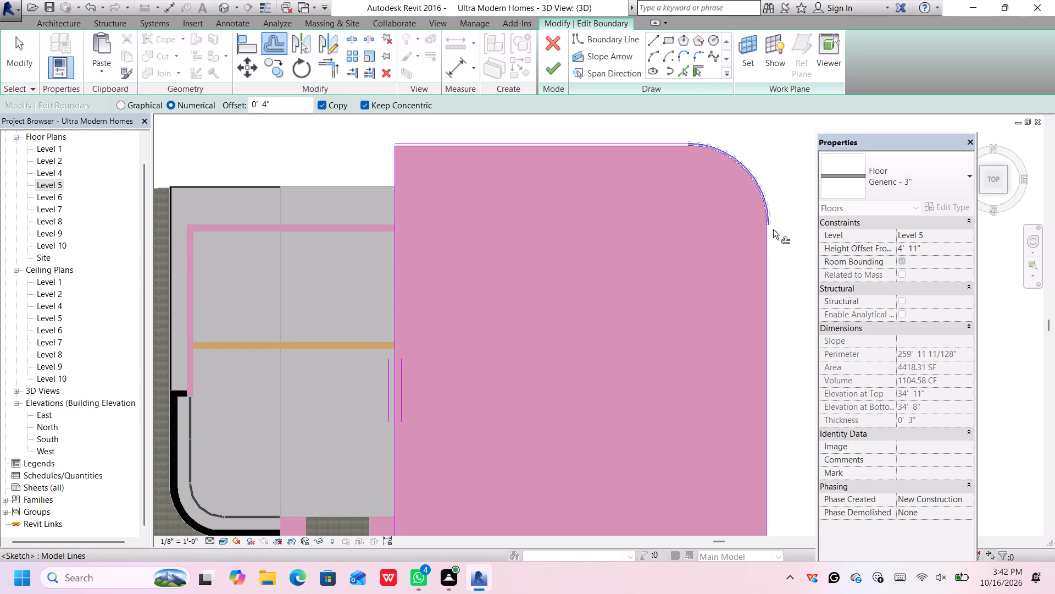
click(767, 248)
Offset copies of the boundary's front corner arc and front edge 4" outward, dismissing the notification card.
scroll(767, 262, down, 5)
scroll(773, 476, up, 1)
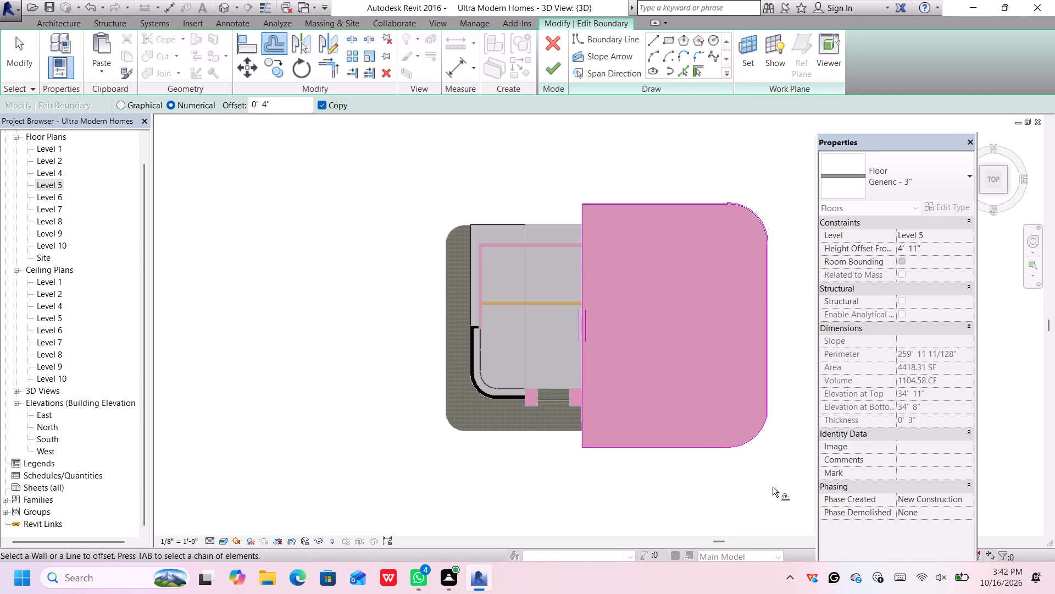
scroll(773, 487, up, 2)
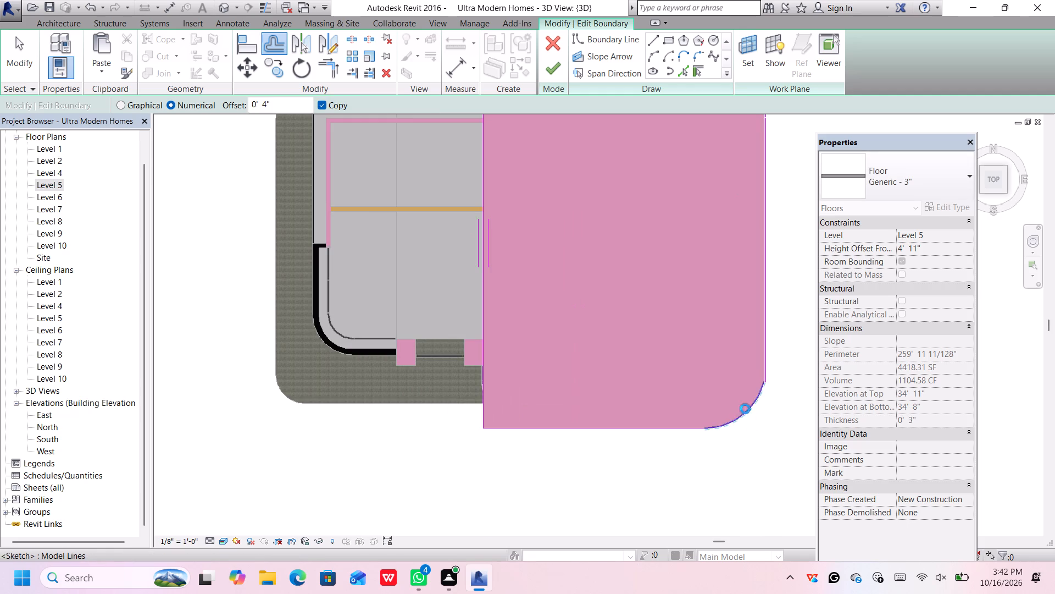
click(745, 409)
click(688, 426)
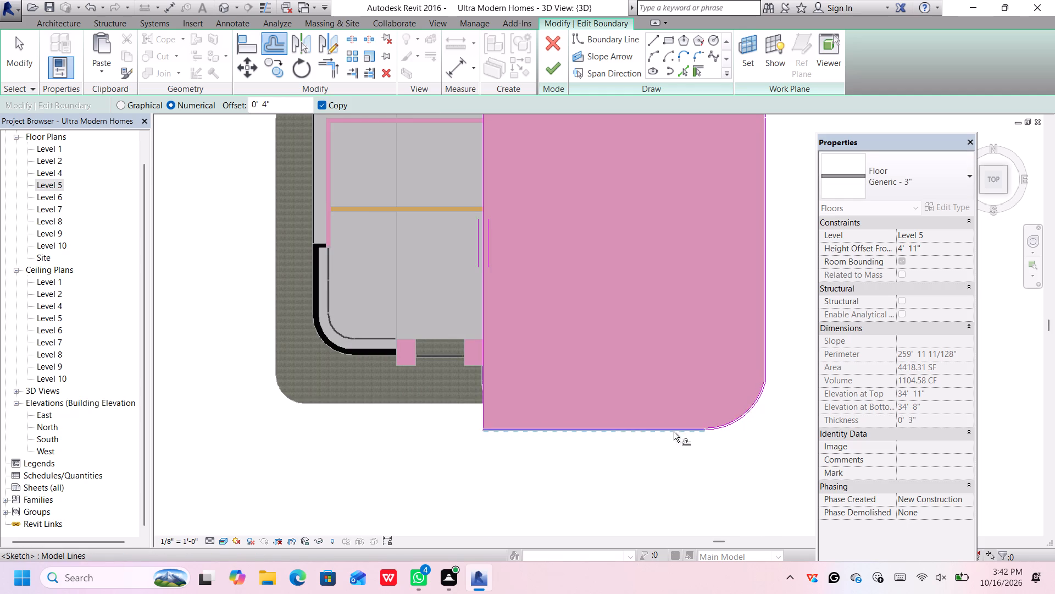
scroll(486, 432, up, 6)
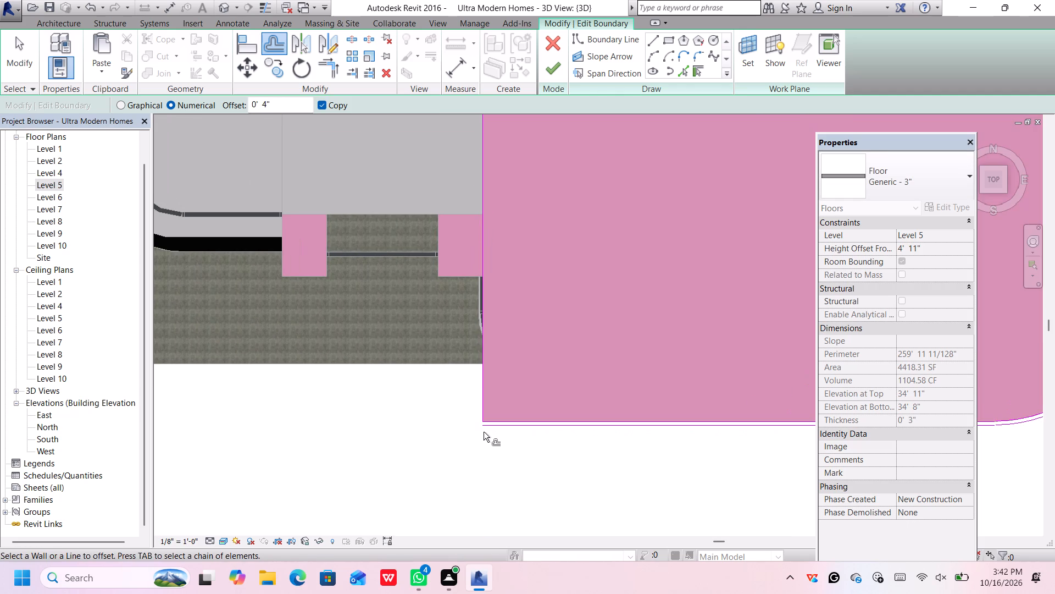
key(space)
scroll(586, 439, down, 2)
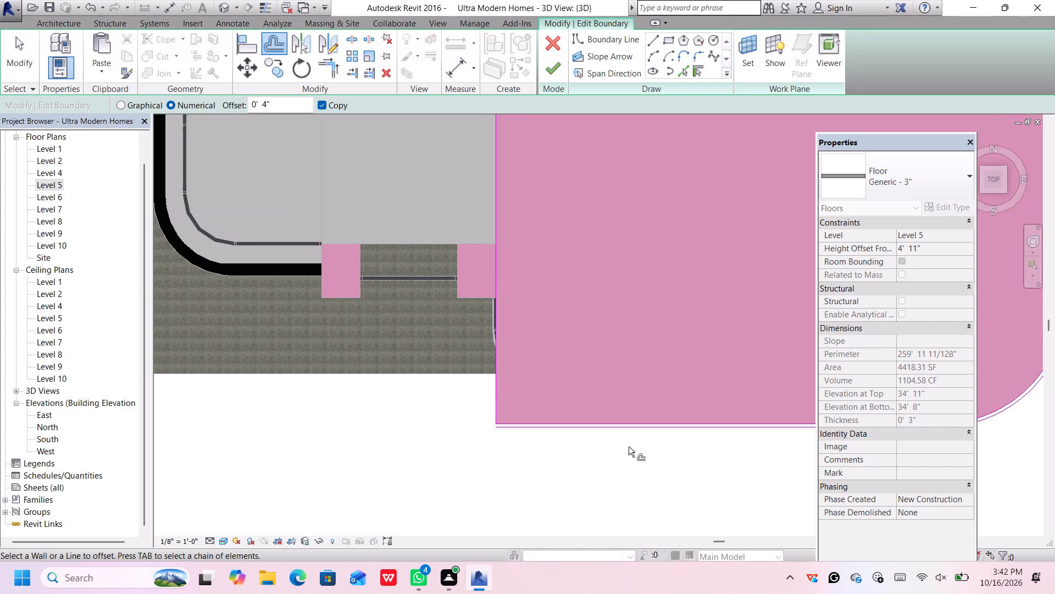
scroll(629, 447, down, 1)
middle_drag(678, 446, 659, 442)
middle_drag(639, 441, 634, 441)
middle_drag(617, 441, 533, 442)
middle_click(533, 442)
middle_click(531, 443)
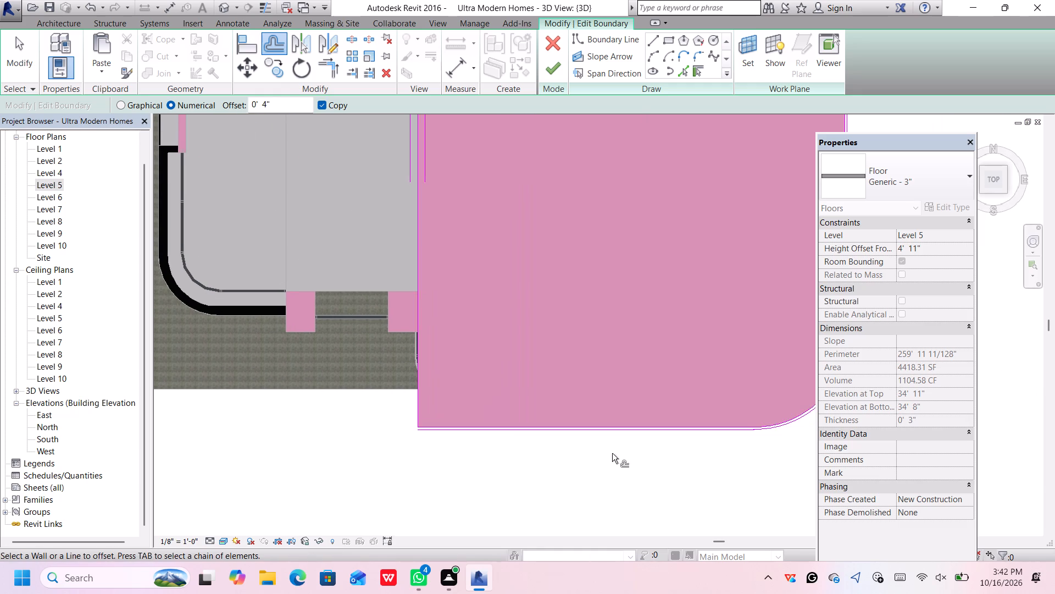
click(617, 85)
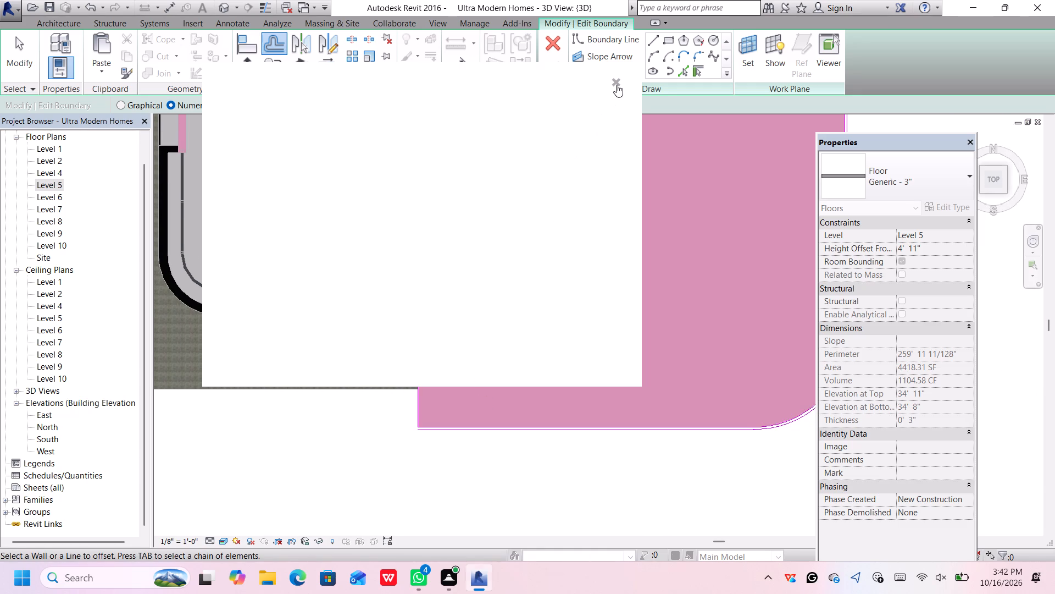
scroll(423, 424, up, 3)
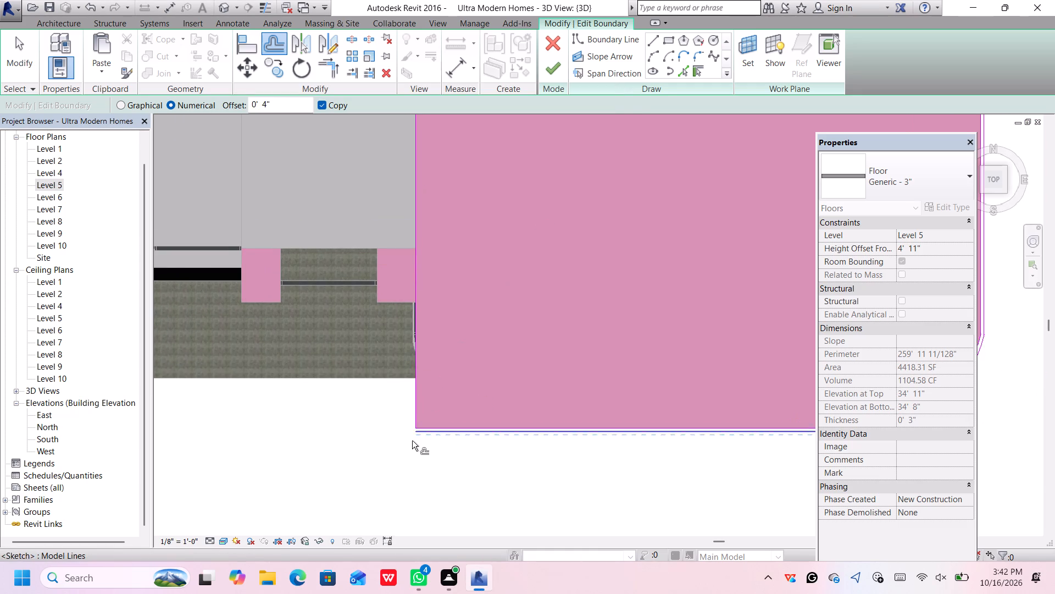
scroll(412, 441, up, 1)
key(Escape)
Extend both ends of the boundary's straight west edge to meet the offset front and rear lines.
scroll(418, 415, up, 6)
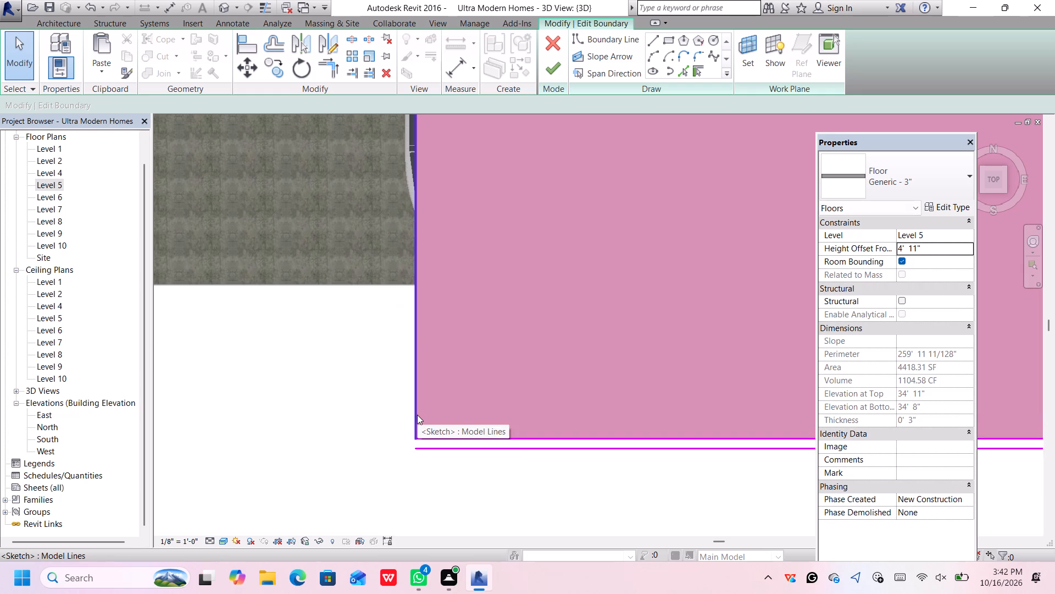
click(417, 415)
scroll(417, 435, up, 5)
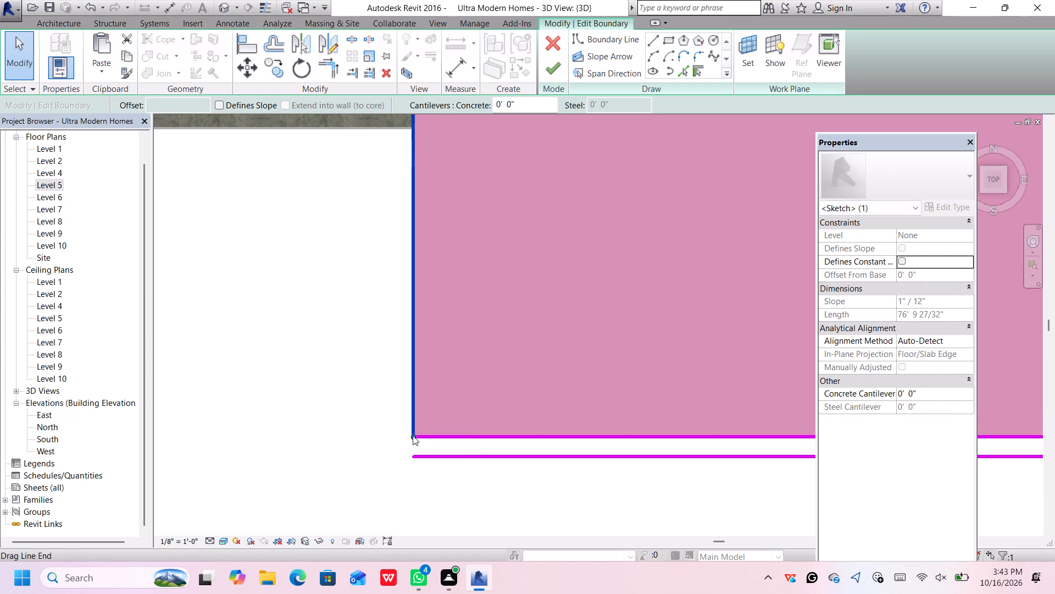
drag(413, 436, 413, 454)
scroll(419, 450, down, 10)
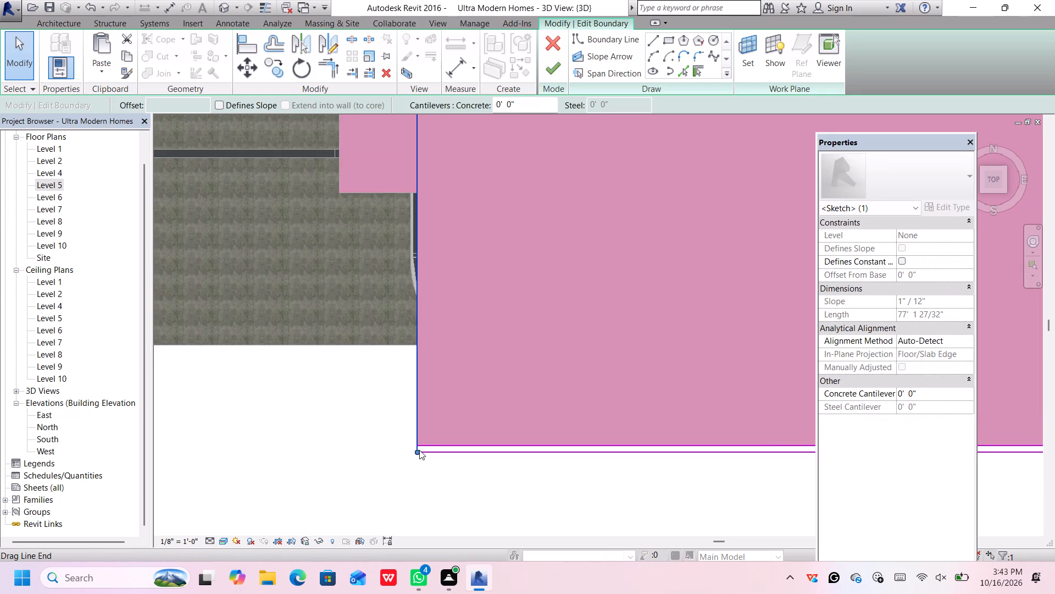
scroll(419, 450, down, 18)
scroll(467, 343, up, 6)
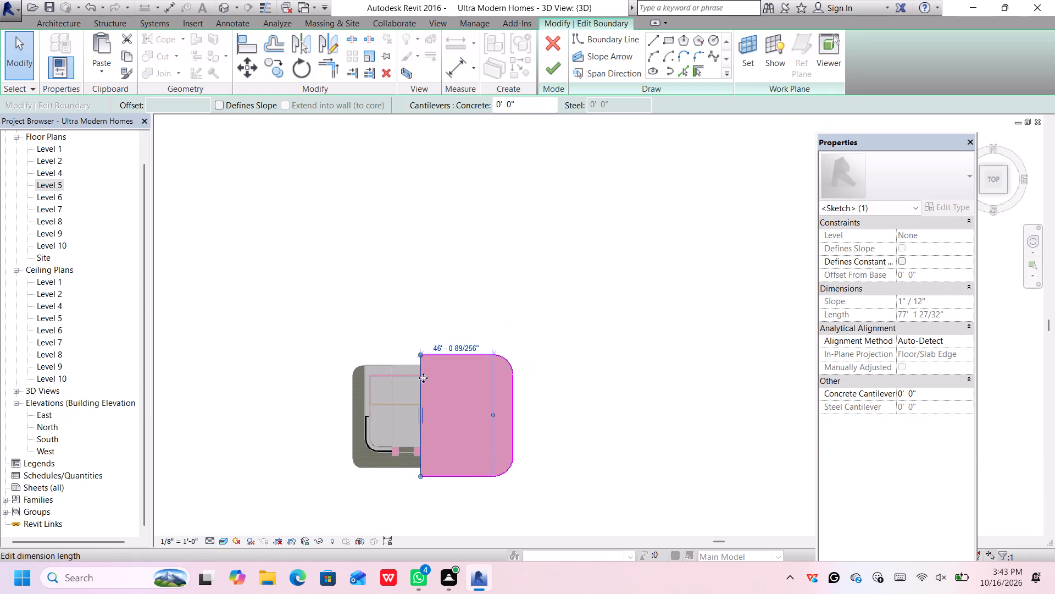
scroll(427, 331, up, 9)
scroll(416, 325, up, 15)
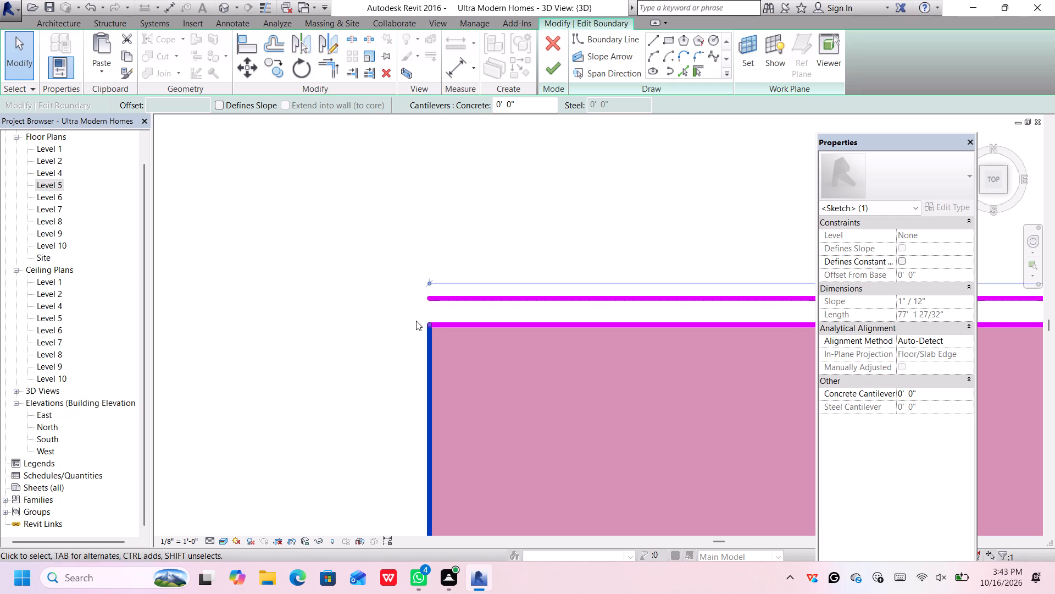
scroll(416, 321, up, 6)
drag(445, 328, 446, 271)
scroll(449, 304, down, 7)
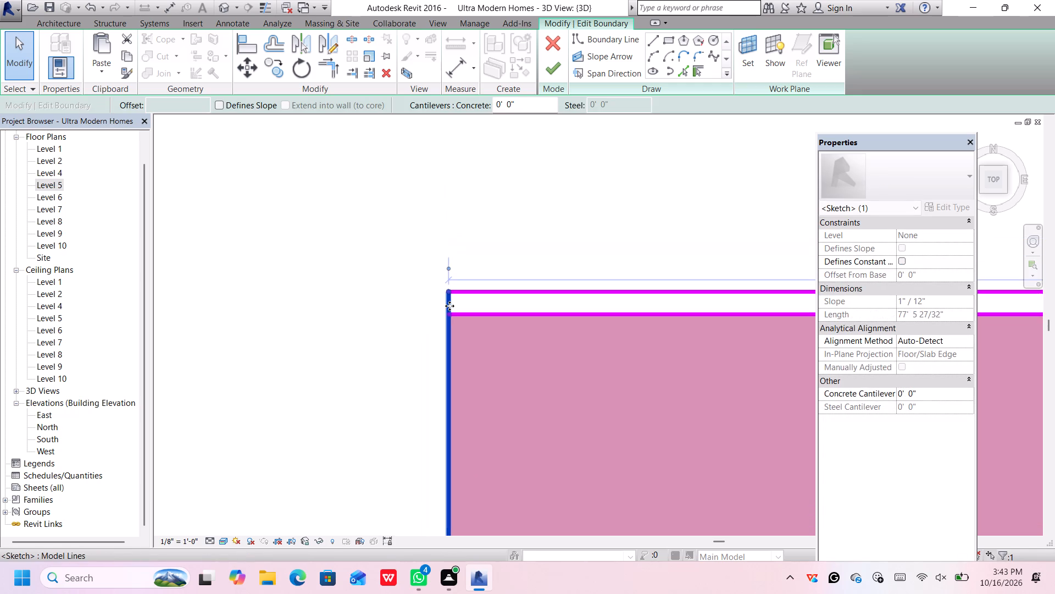
scroll(449, 307, down, 7)
middle_drag(595, 256, 399, 259)
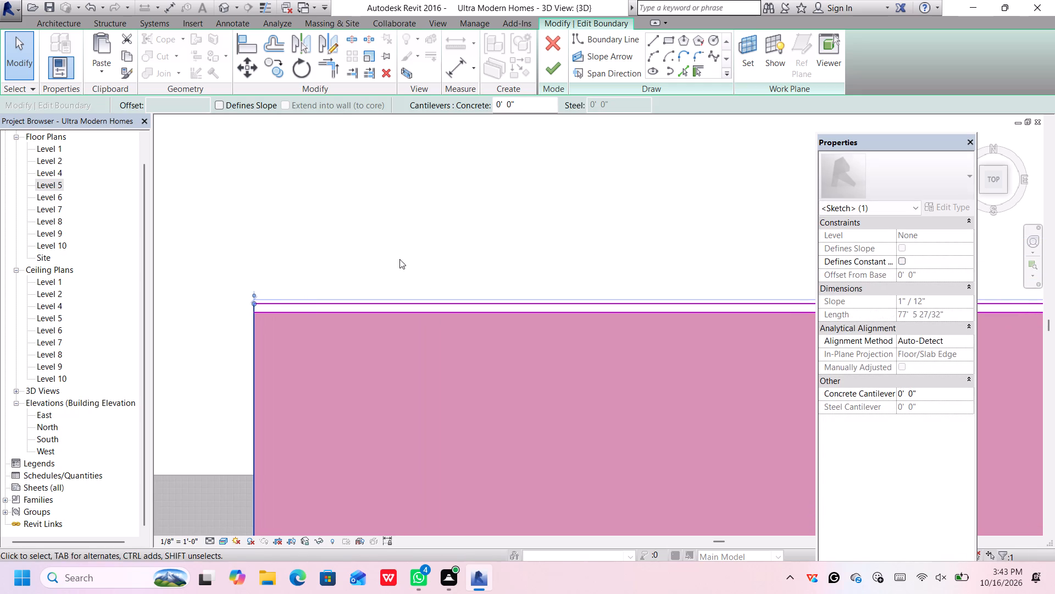
key(Escape)
Delete the original inner rear edge, rear corner arc and east edge from the floor boundary sketch.
click(430, 311)
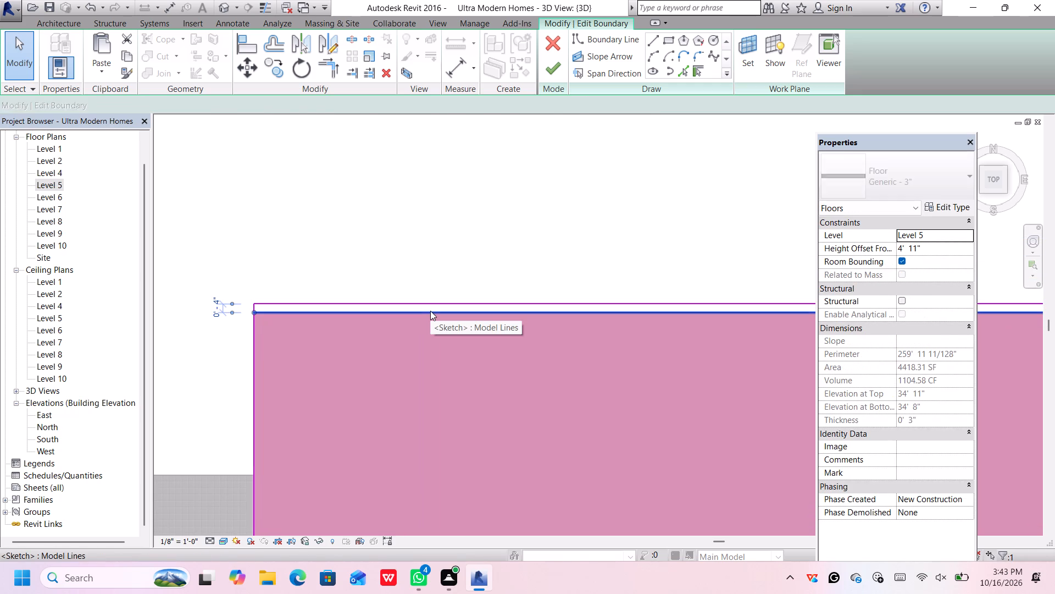
key(Delete)
scroll(431, 311, down, 6)
scroll(494, 322, down, 4)
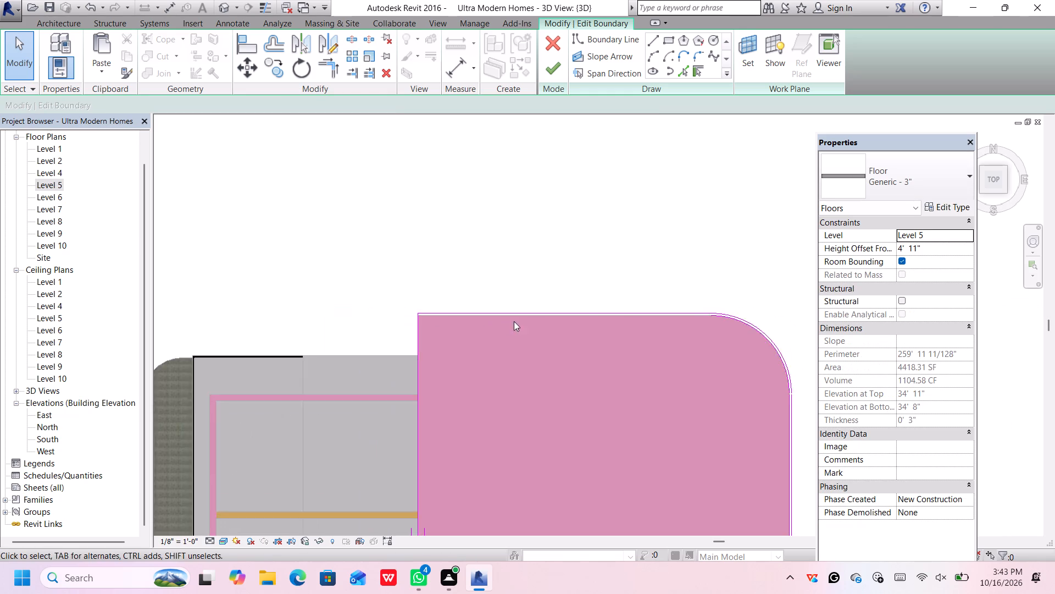
scroll(757, 321, up, 6)
scroll(765, 370, up, 1)
click(758, 371)
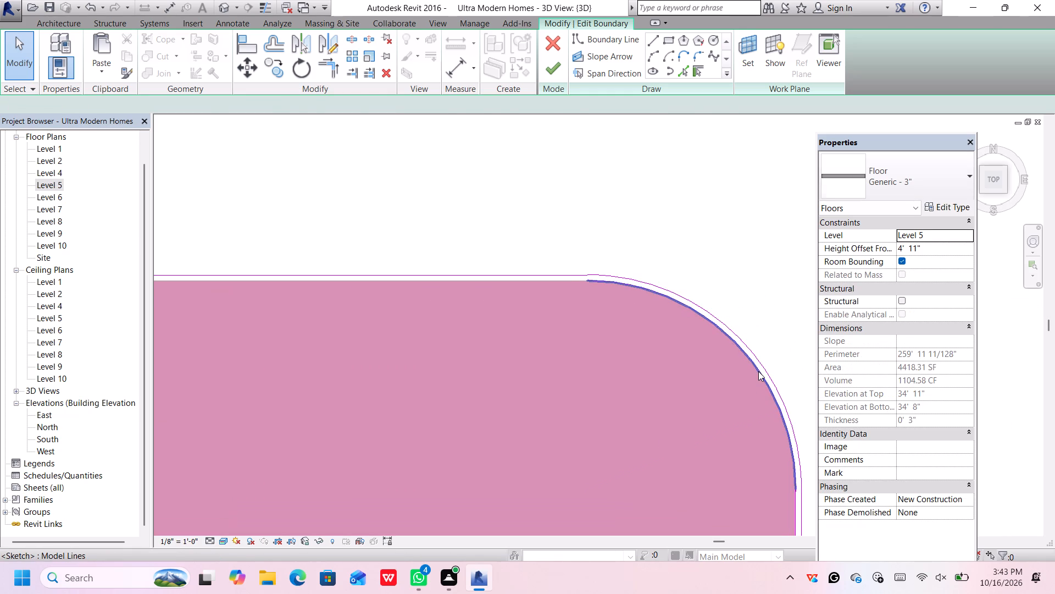
key(Delete)
scroll(759, 371, down, 9)
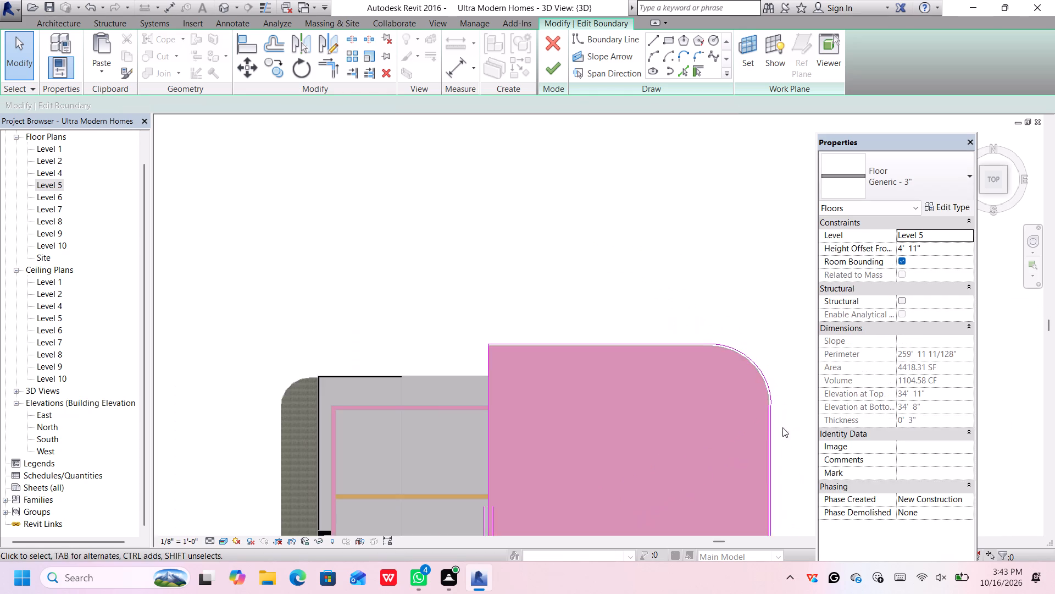
scroll(782, 431, up, 7)
click(763, 454)
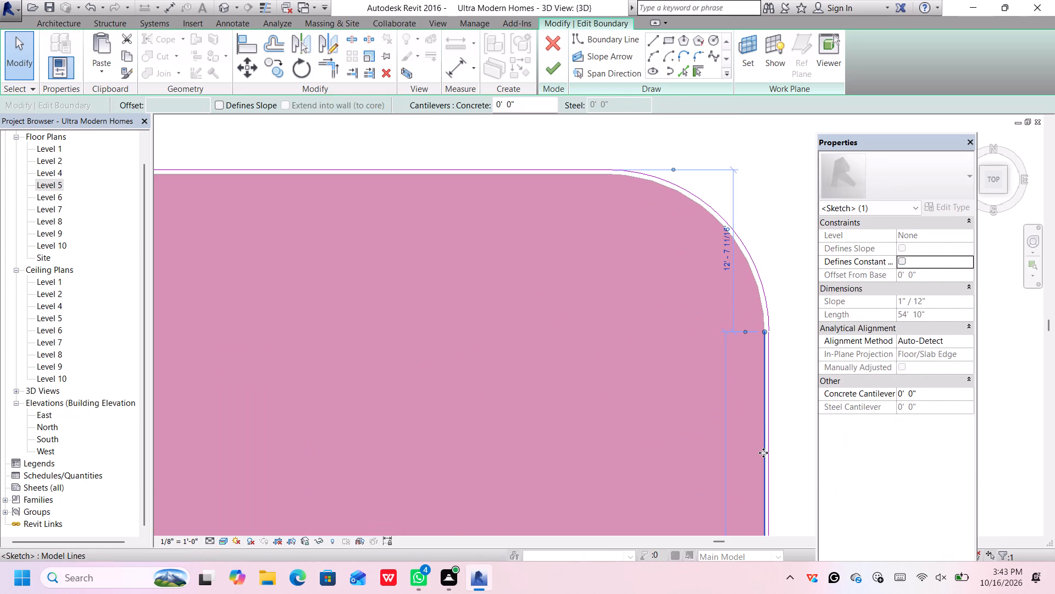
key(Delete)
Delete the original inner front corner arc and front edge from the floor boundary sketch.
scroll(773, 349, up, 7)
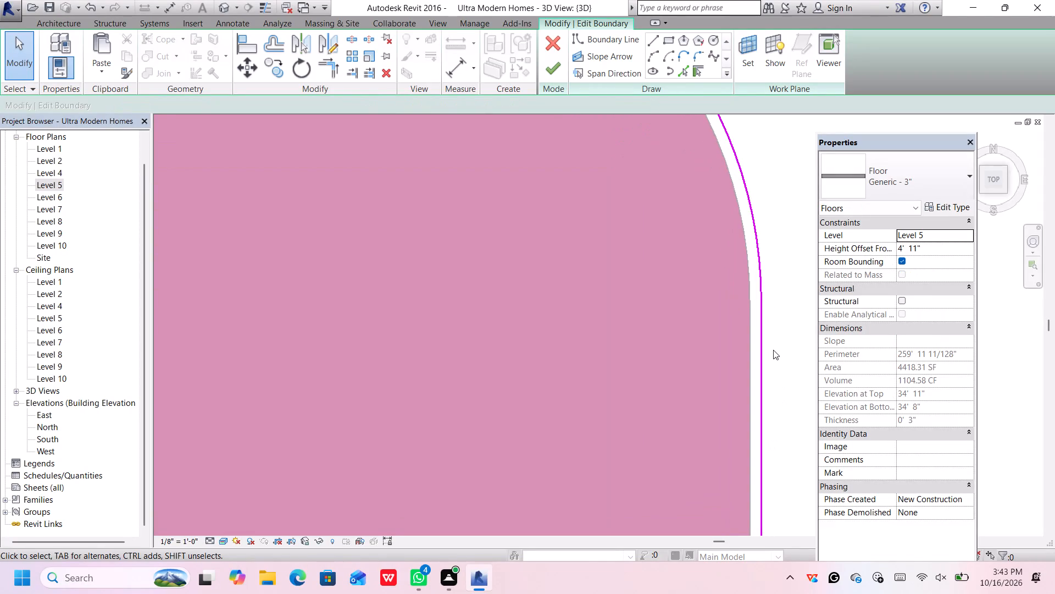
scroll(773, 350, down, 20)
scroll(773, 350, down, 1)
scroll(785, 509, down, 3)
scroll(779, 492, up, 2)
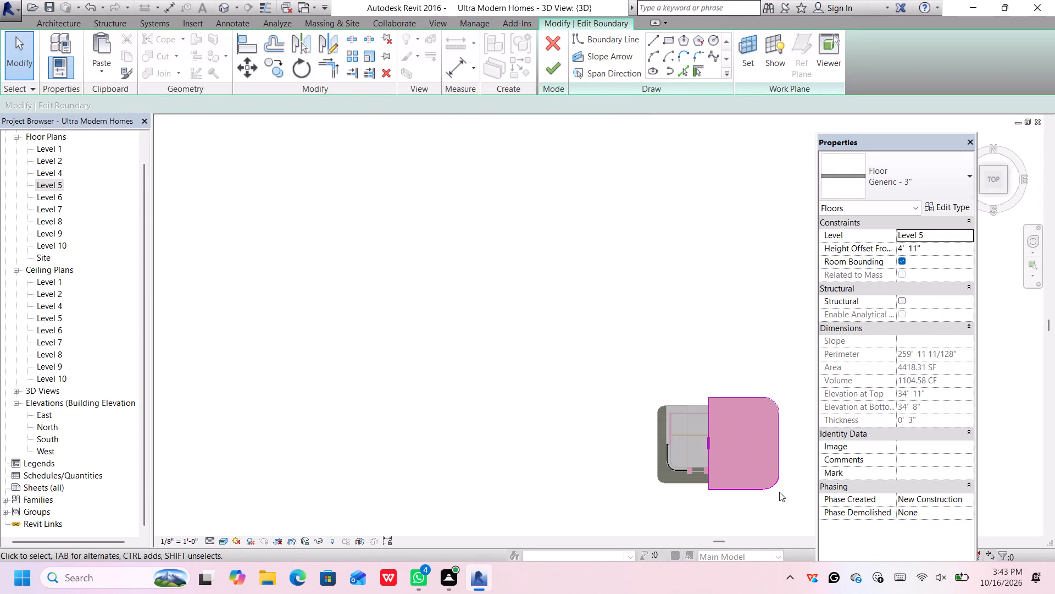
scroll(779, 492, up, 14)
scroll(743, 426, up, 3)
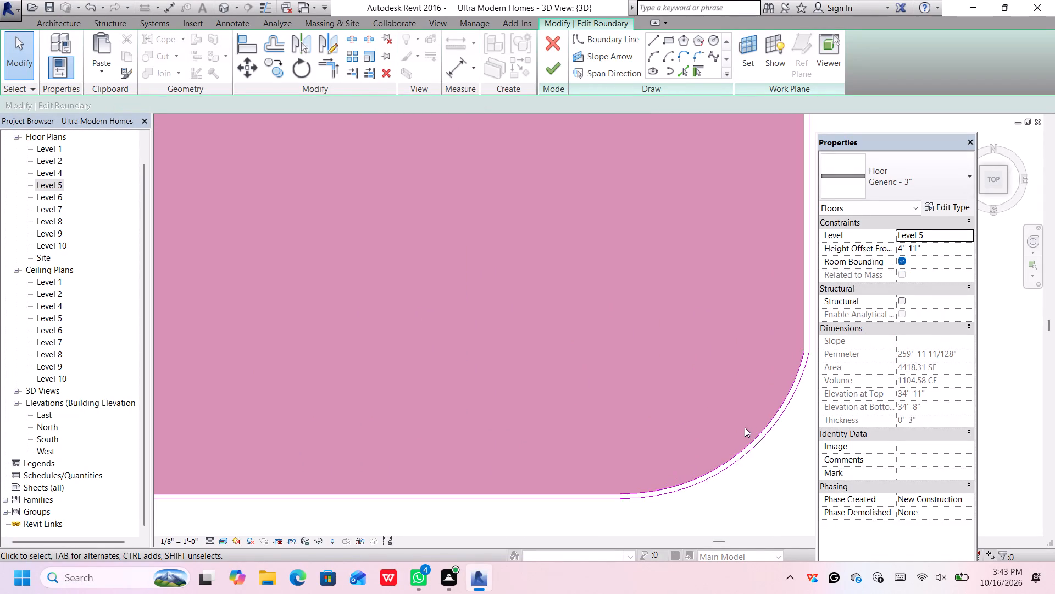
click(752, 440)
key(Delete)
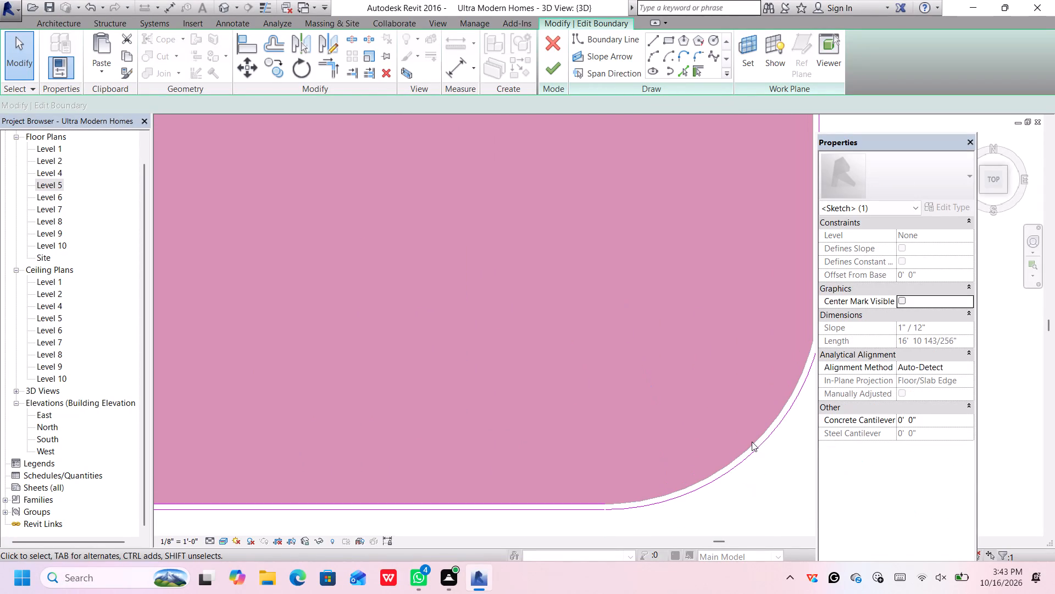
scroll(745, 443, down, 6)
scroll(684, 458, up, 3)
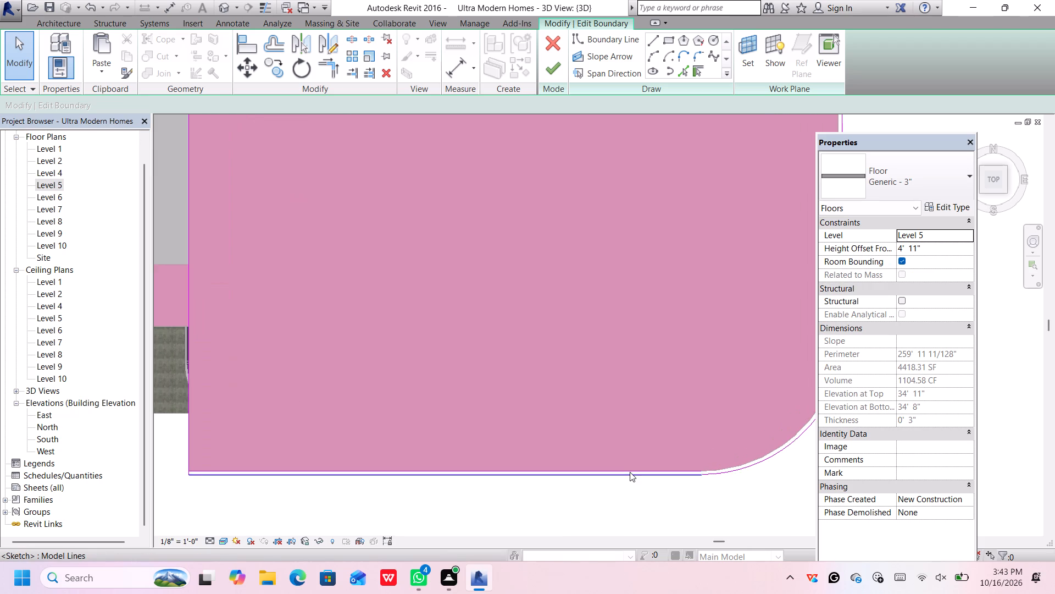
click(632, 466)
key(Delete)
scroll(623, 464, down, 3)
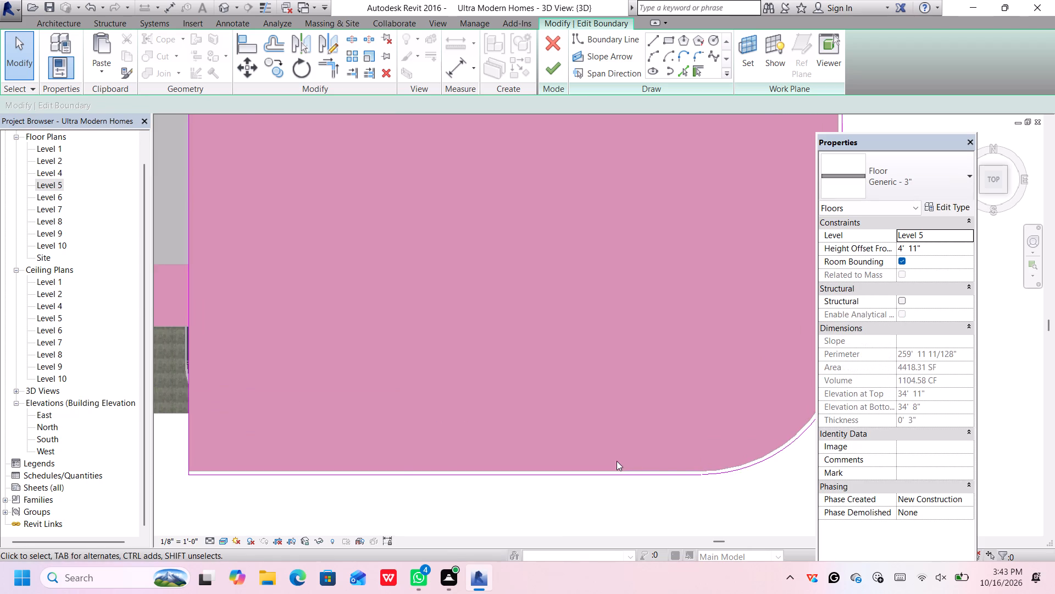
Finish the floor boundary edit and check the overhanging 3" floor in an isometric view.
scroll(617, 461, down, 2)
click(558, 70)
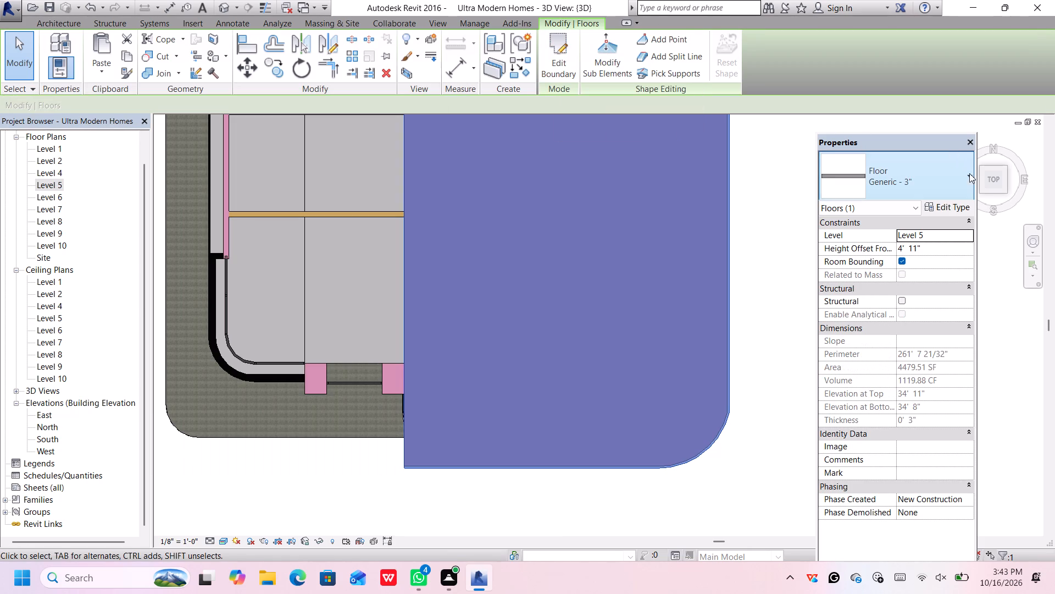
click(981, 190)
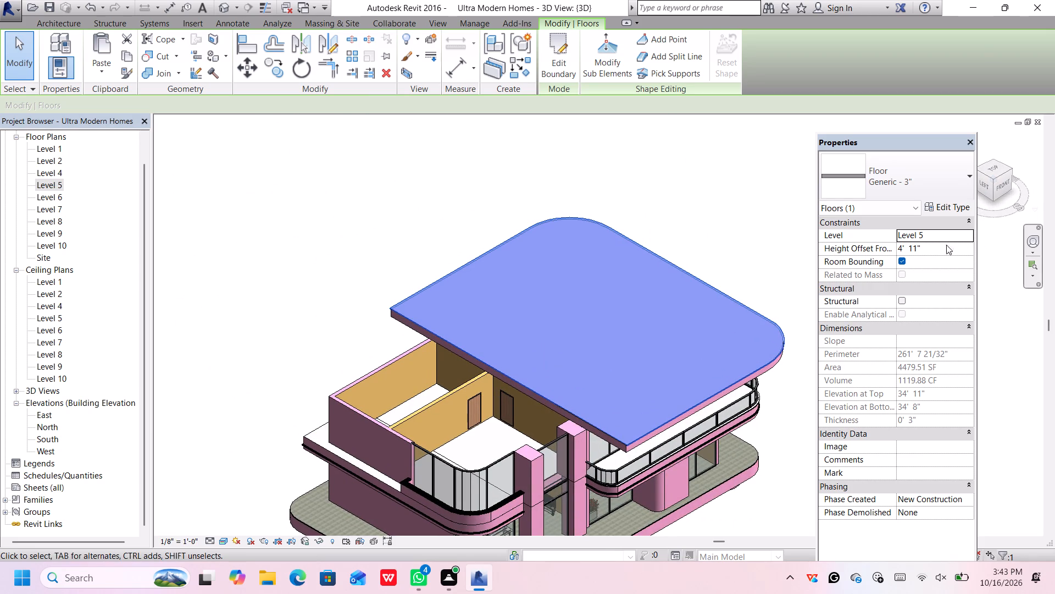
drag(784, 256, 789, 260)
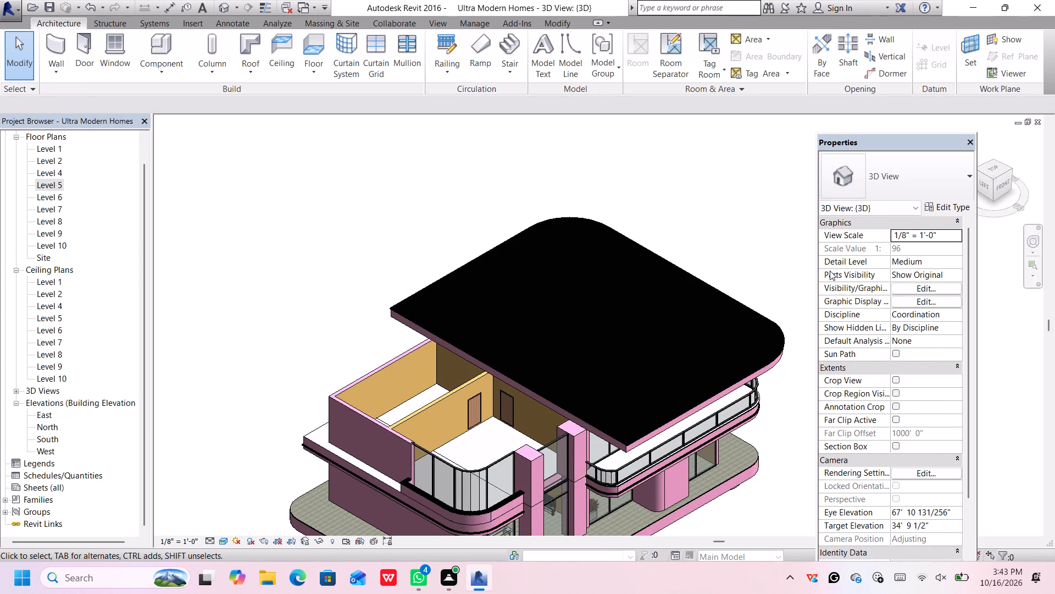
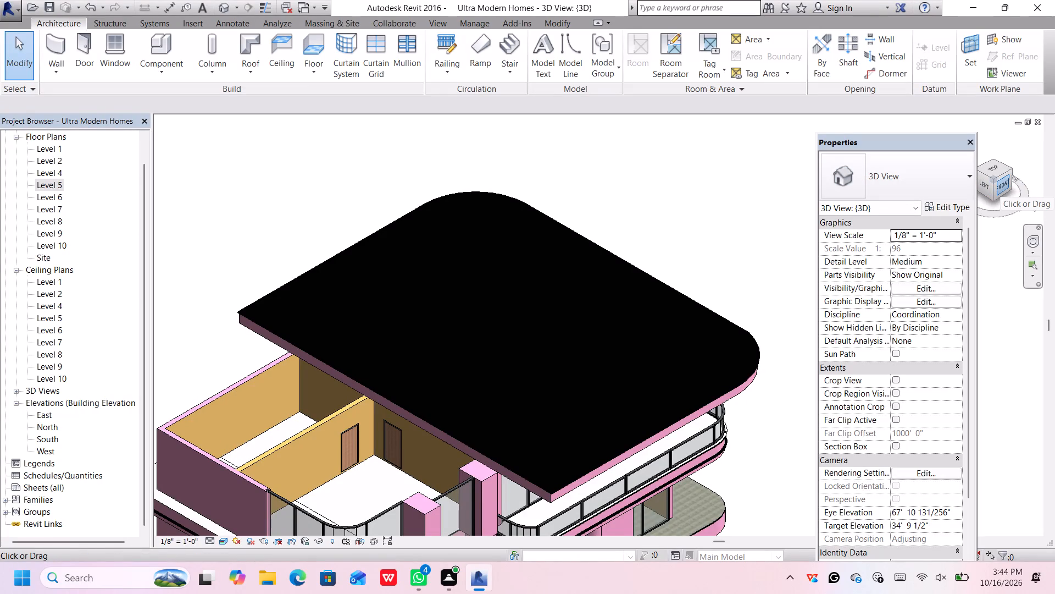
Copy the 2' Level 5 floor straight up 2' 3" in the front view, onto the top of the 3" floor.
click(1004, 182)
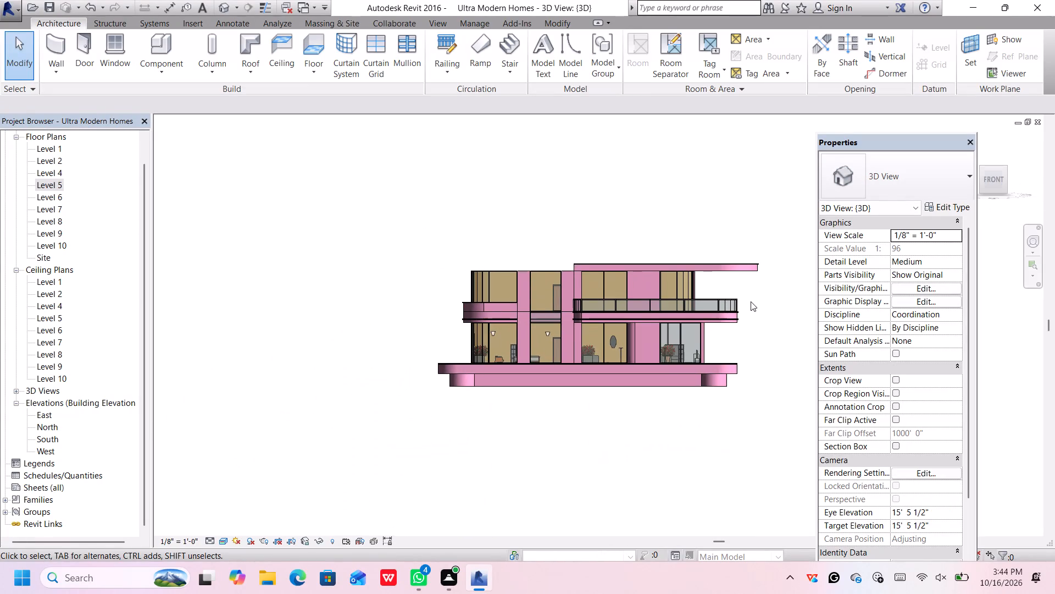
scroll(753, 285, up, 5)
middle_drag(760, 266, 741, 278)
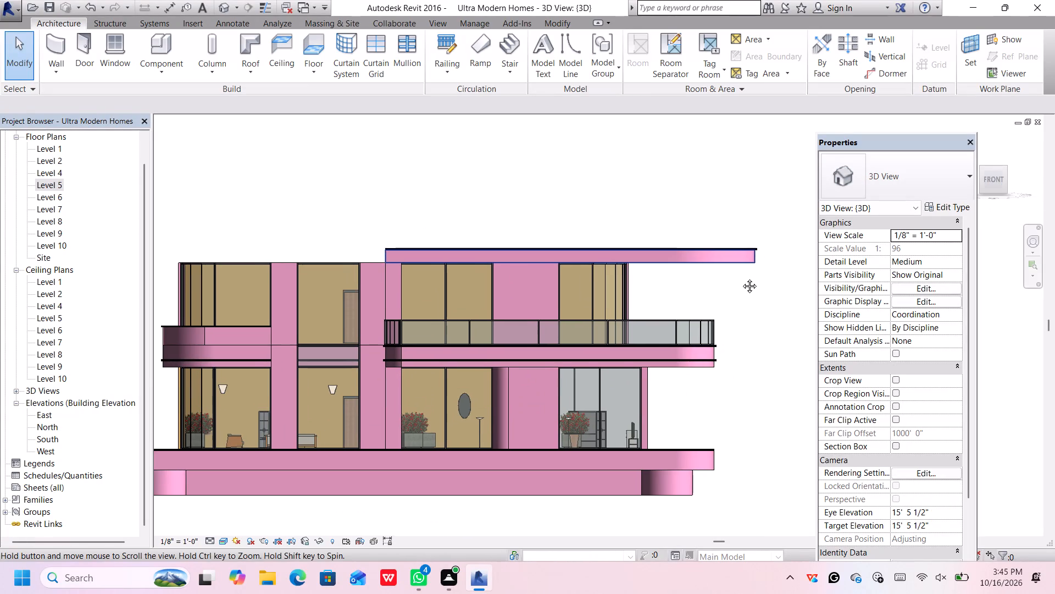
middle_drag(741, 278, 702, 335)
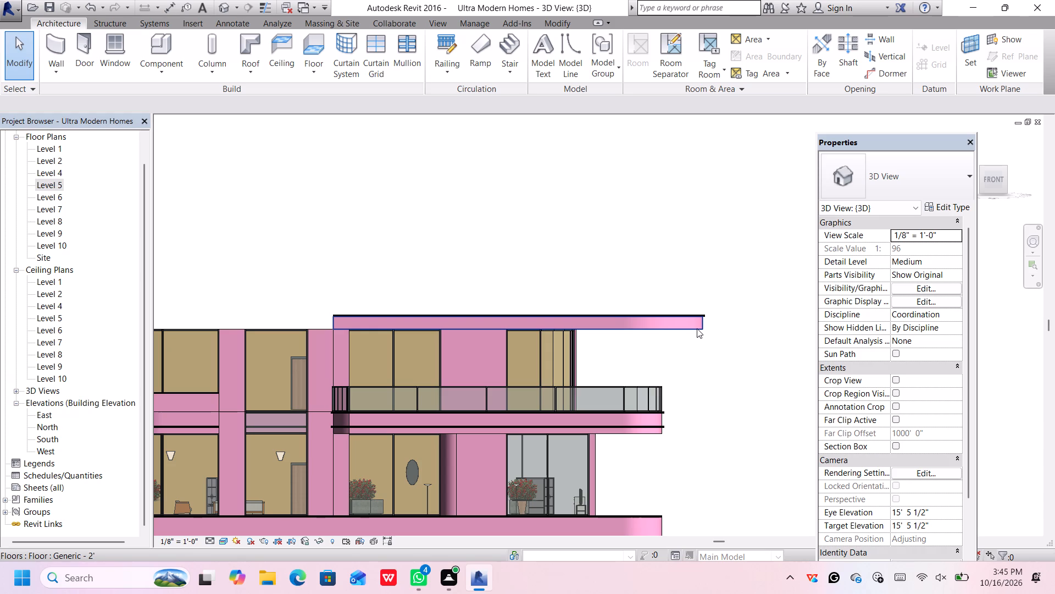
click(697, 328)
scroll(699, 328, up, 5)
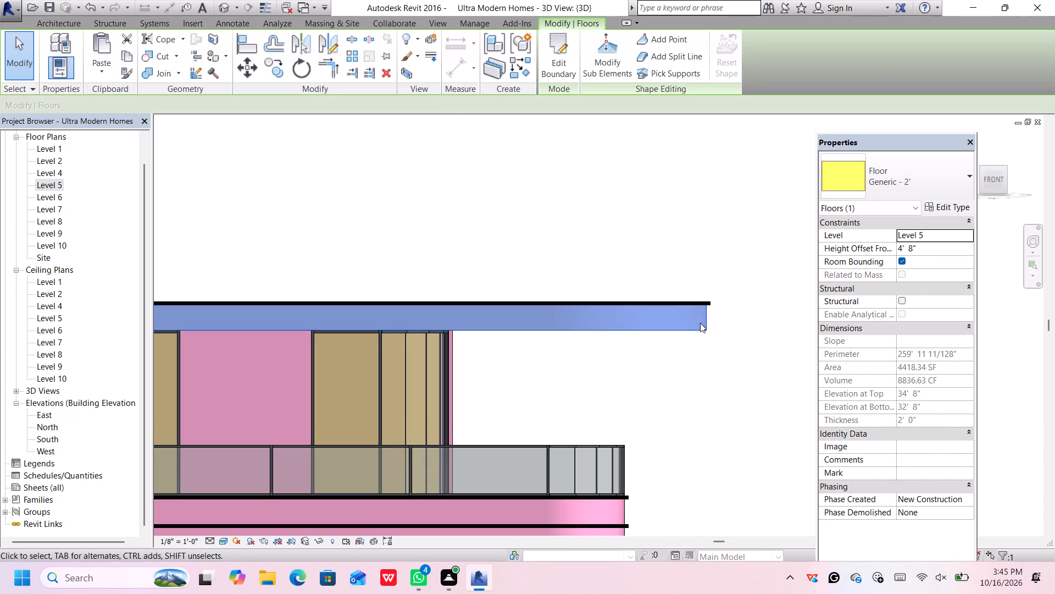
click(277, 66)
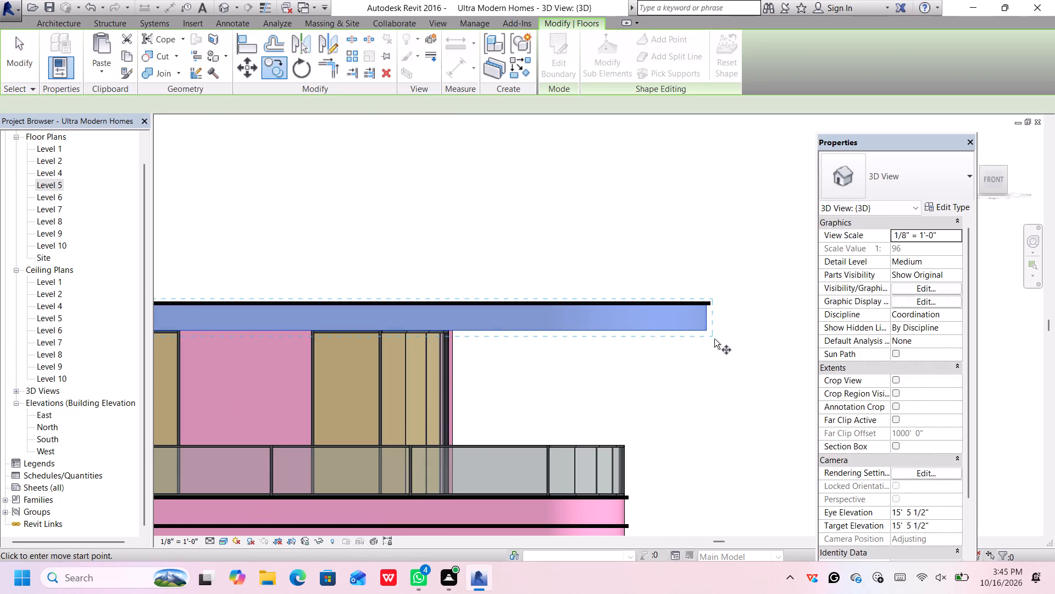
scroll(712, 332, up, 4)
click(704, 328)
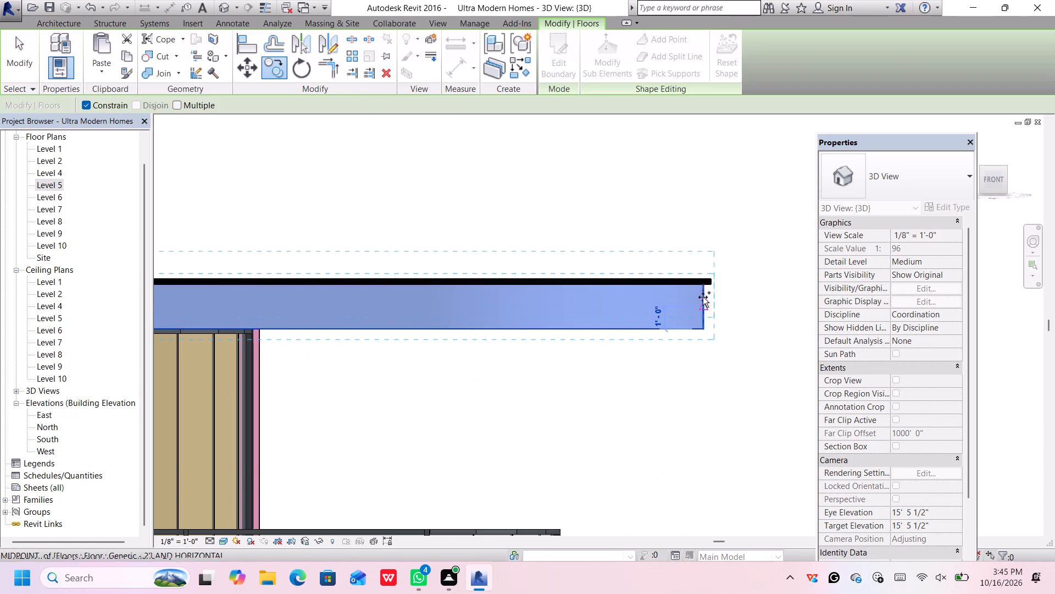
scroll(700, 274, up, 5)
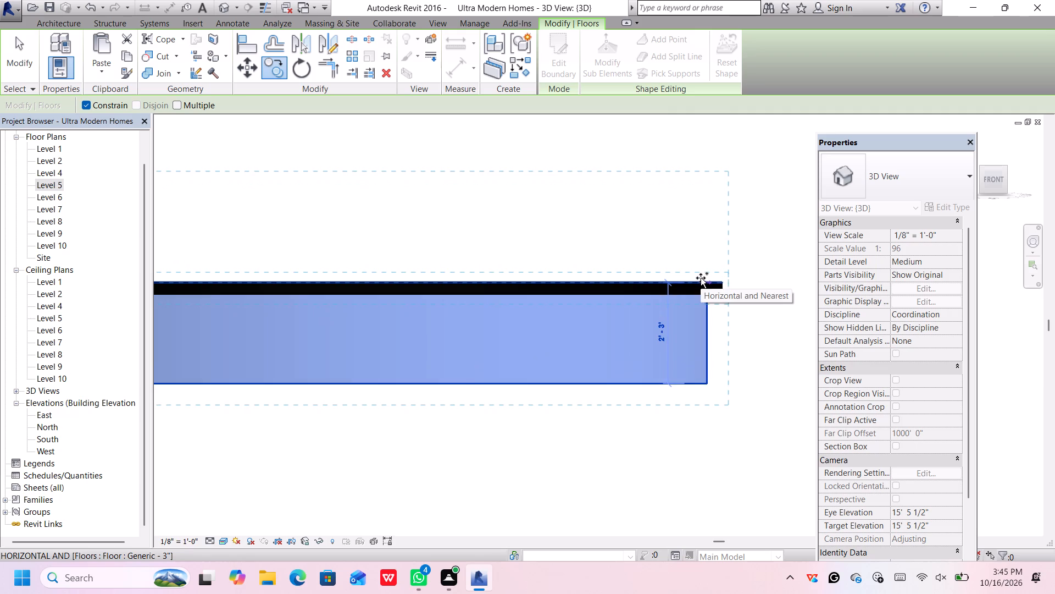
click(701, 278)
scroll(729, 329, down, 5)
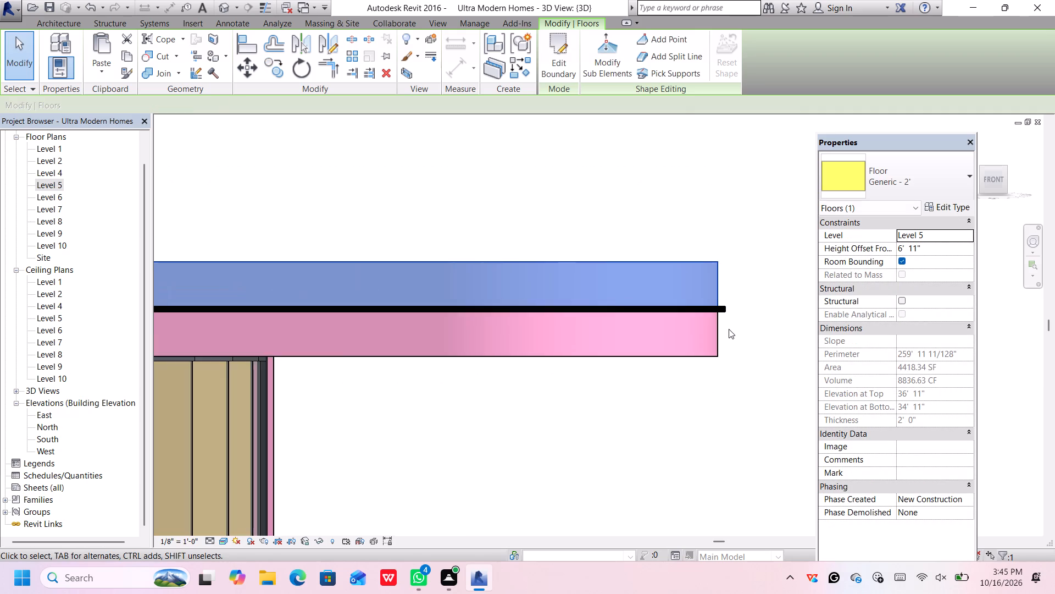
scroll(729, 329, down, 5)
scroll(750, 243, down, 3)
click(713, 218)
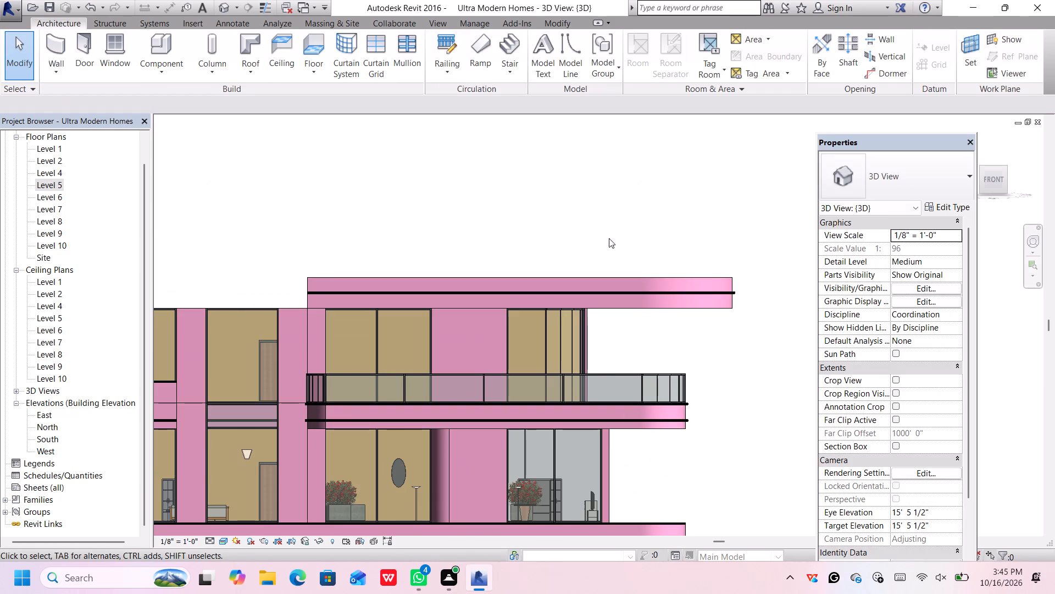
Examine the house's front view with the stacked upper slabs and dismiss the notification card.
scroll(476, 234, down, 2)
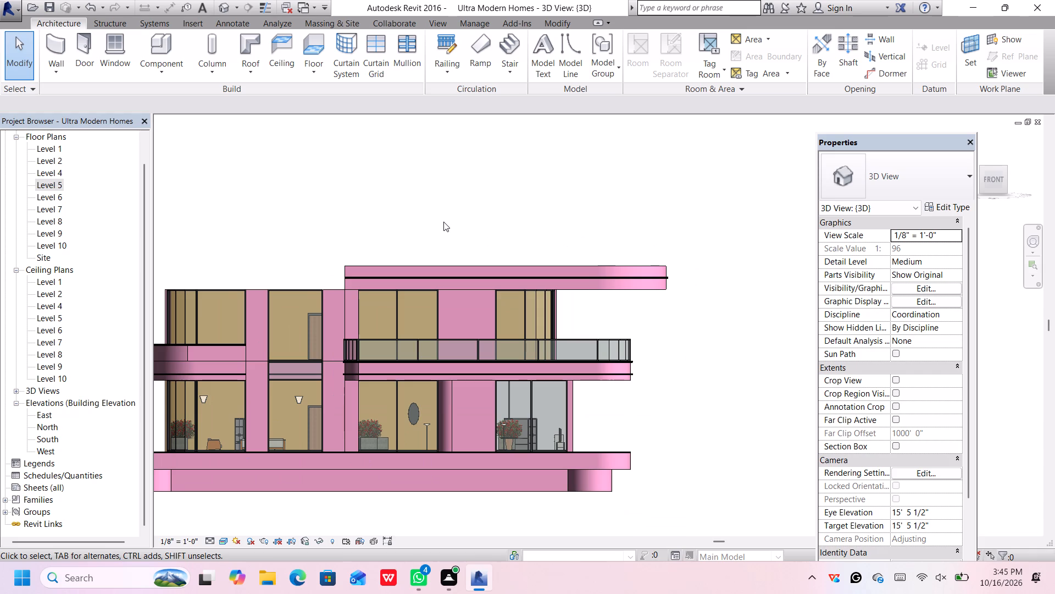
scroll(335, 266, down, 3)
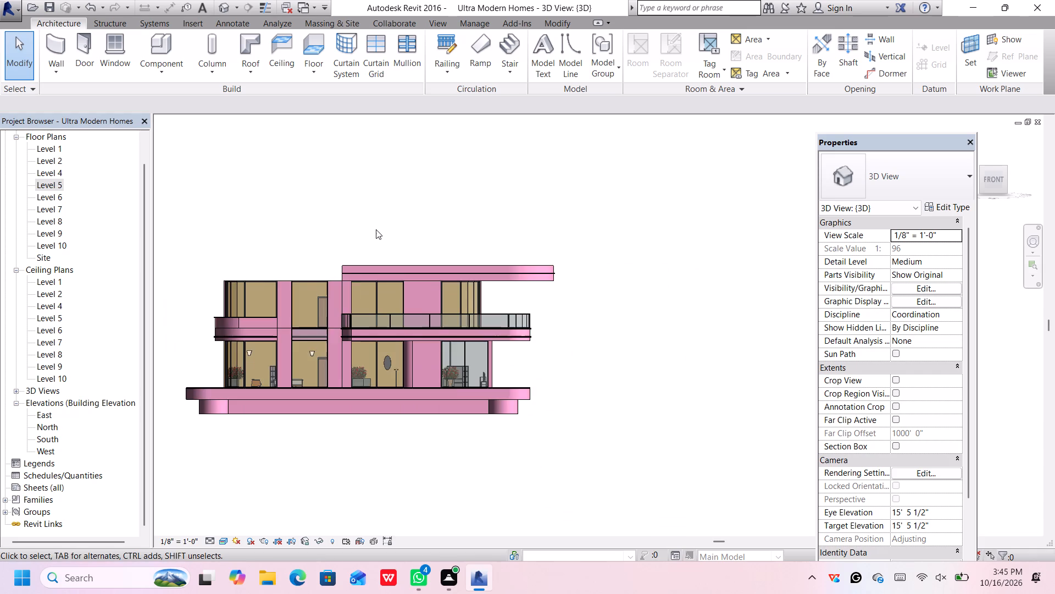
scroll(376, 226, up, 2)
middle_drag(379, 229, 411, 273)
middle_click(411, 273)
middle_click(411, 273)
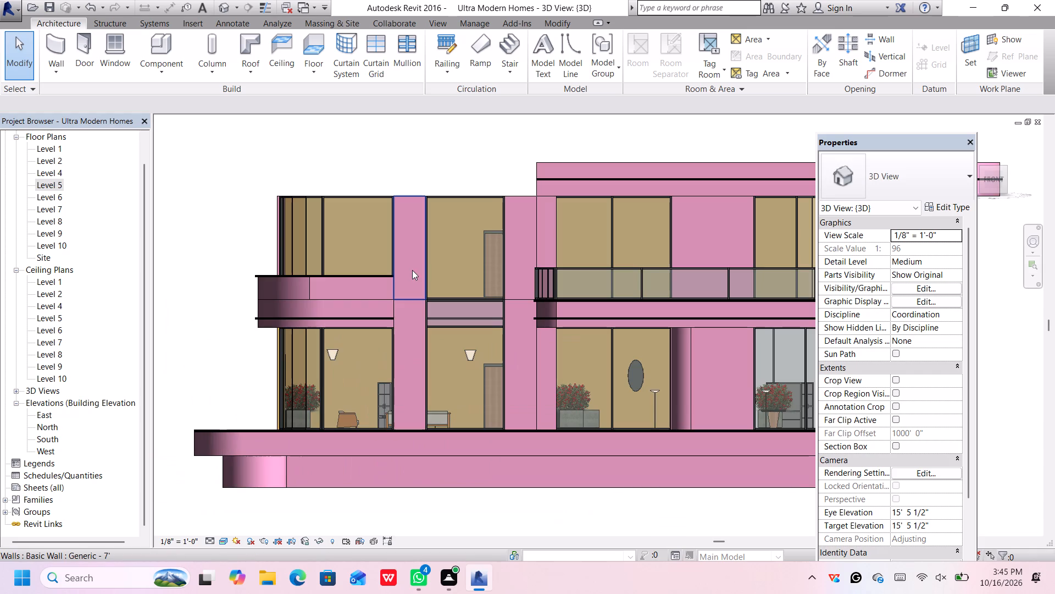
scroll(498, 182, down, 2)
middle_drag(521, 146, 451, 280)
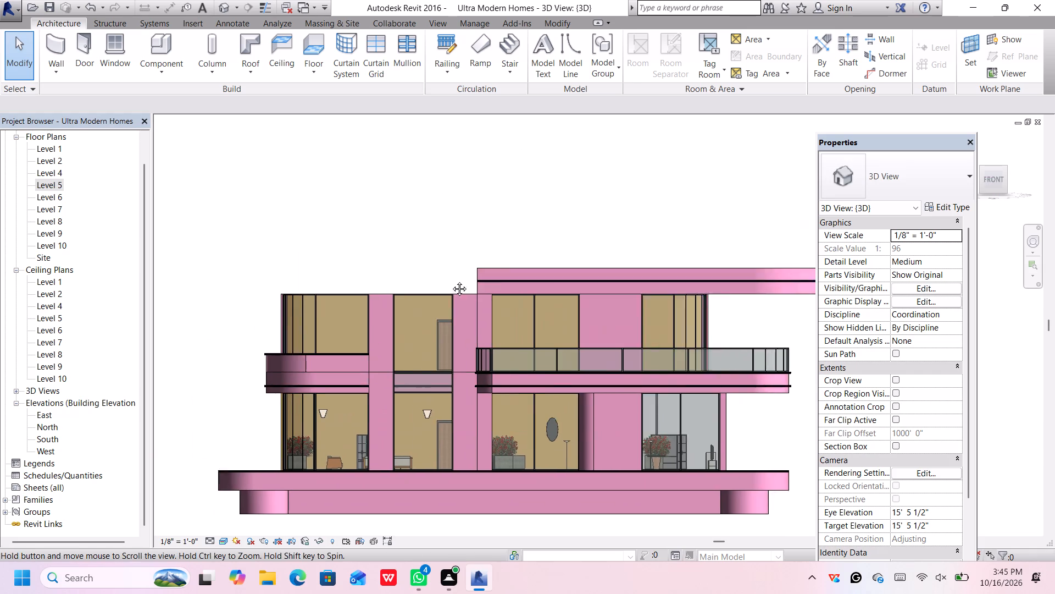
middle_drag(451, 280, 447, 281)
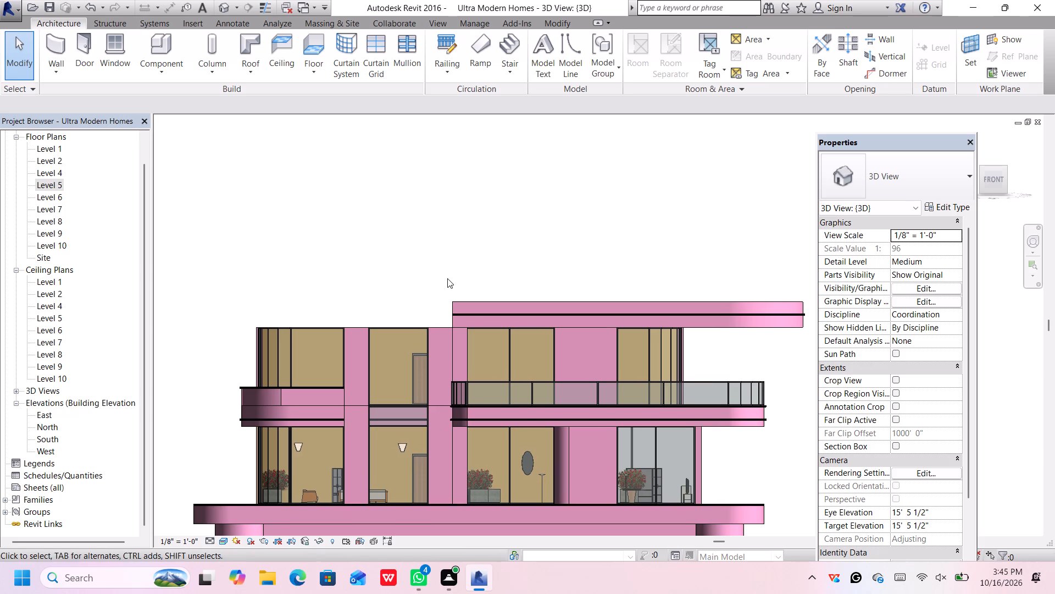
middle_drag(509, 243, 464, 242)
middle_click(464, 242)
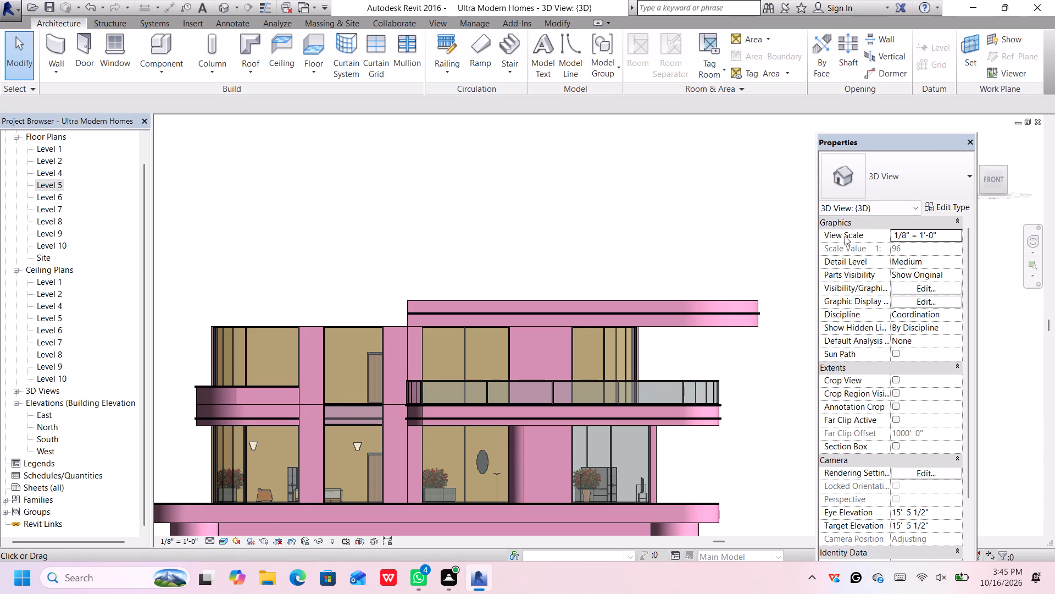
scroll(731, 249, down, 1)
scroll(731, 250, up, 2)
scroll(731, 251, down, 2)
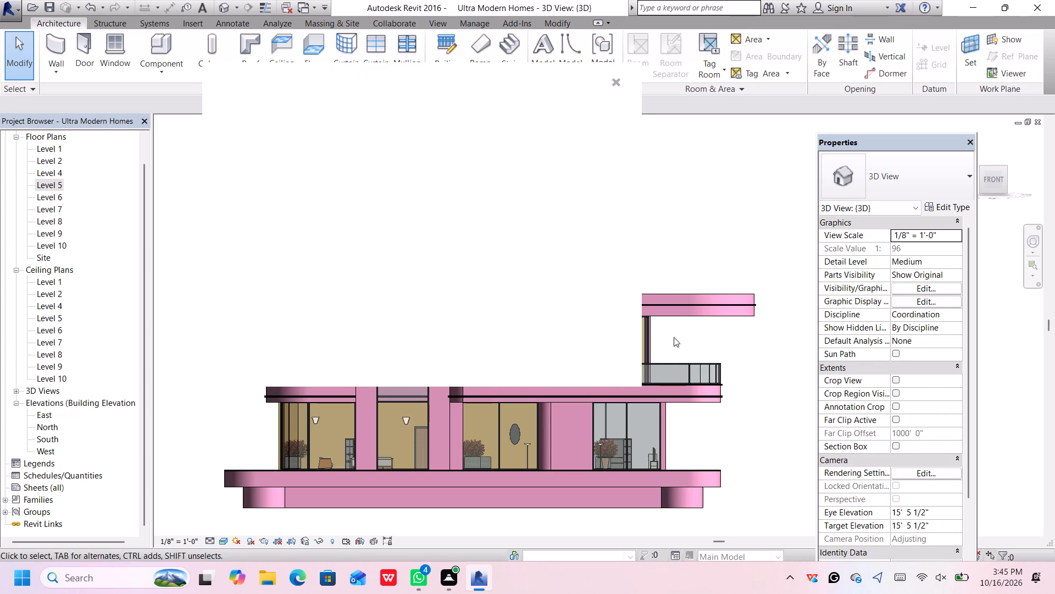
click(610, 81)
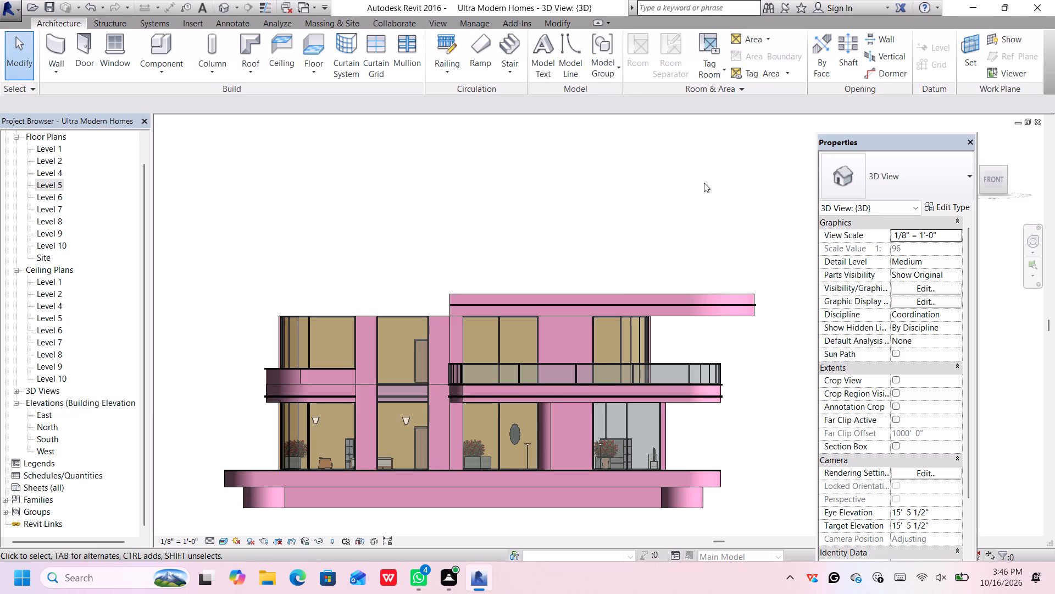
Open the Level 5 floor plan and start a Basic Wall of type Generic - 12".
double_click(49, 184)
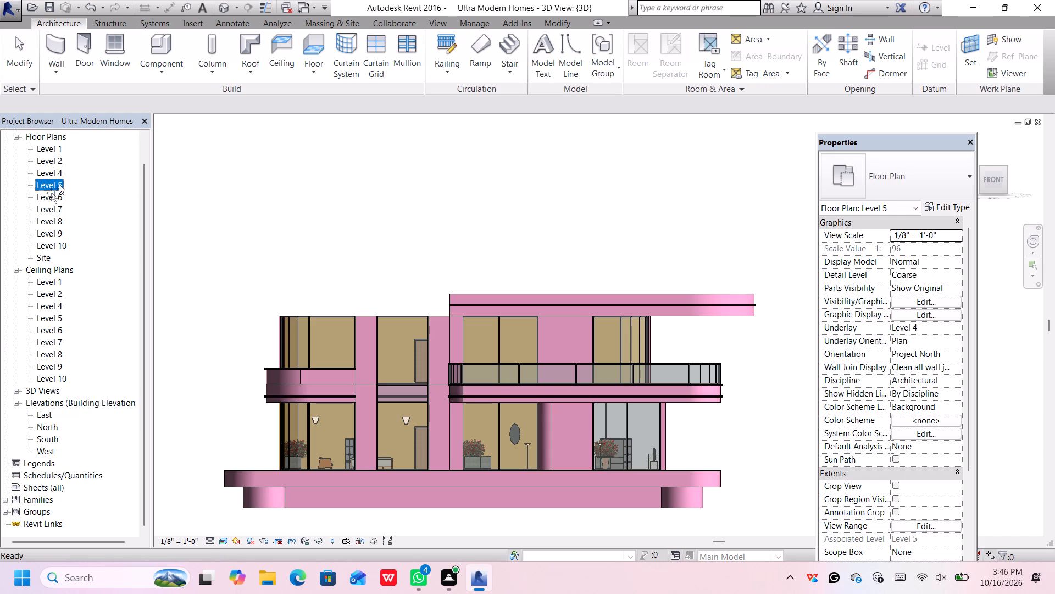
click(58, 183)
click(60, 186)
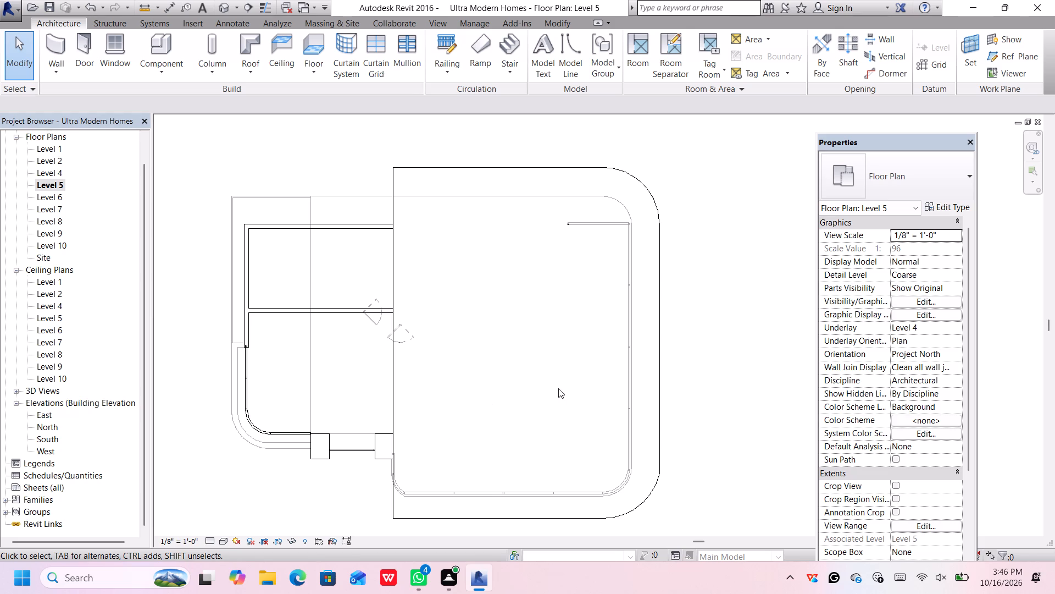
middle_drag(531, 439, 512, 406)
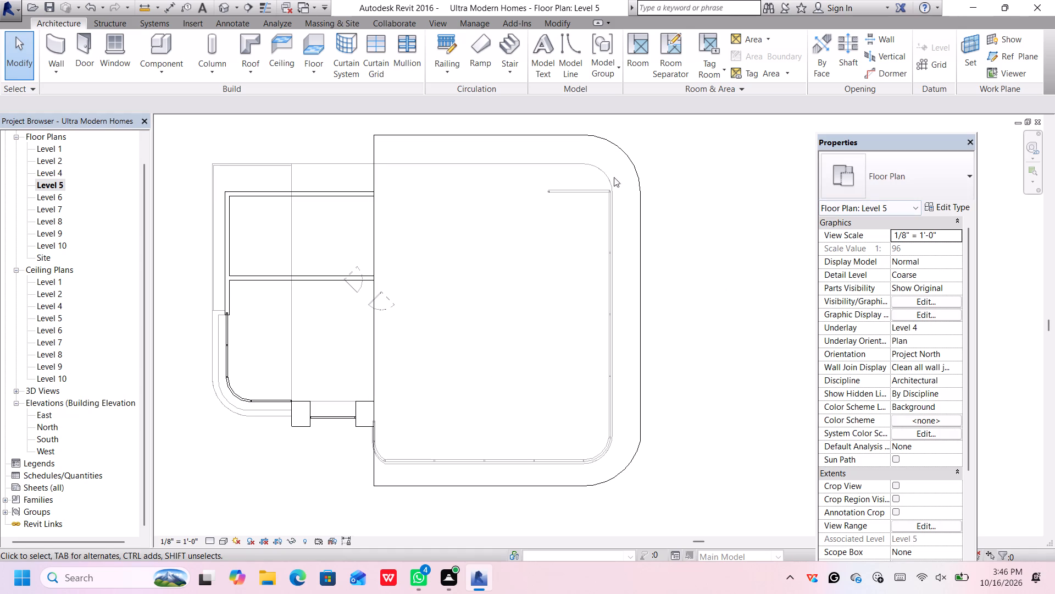
click(65, 51)
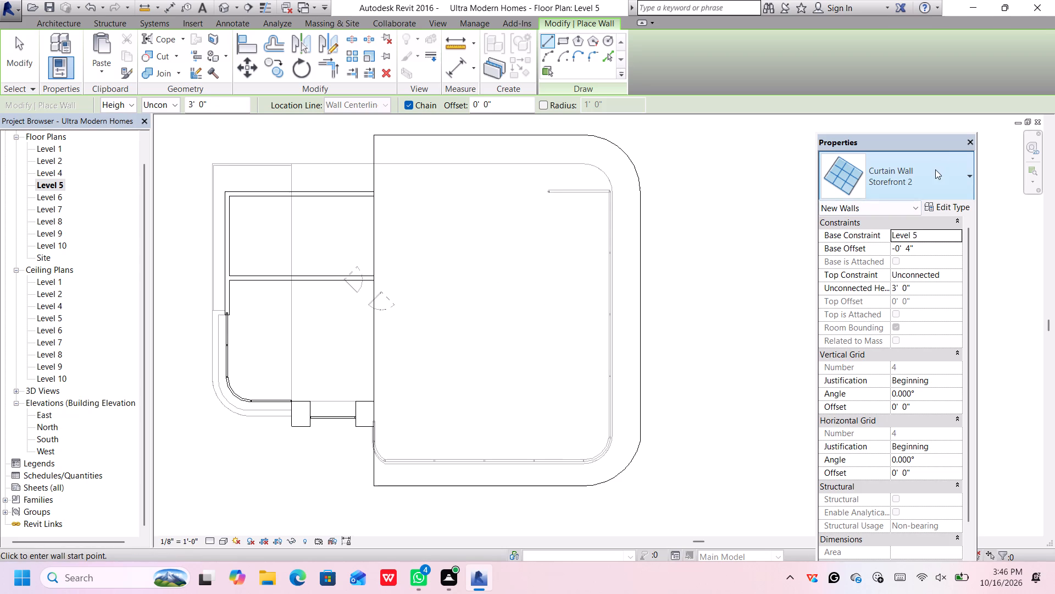
click(935, 169)
scroll(918, 321, up, 5)
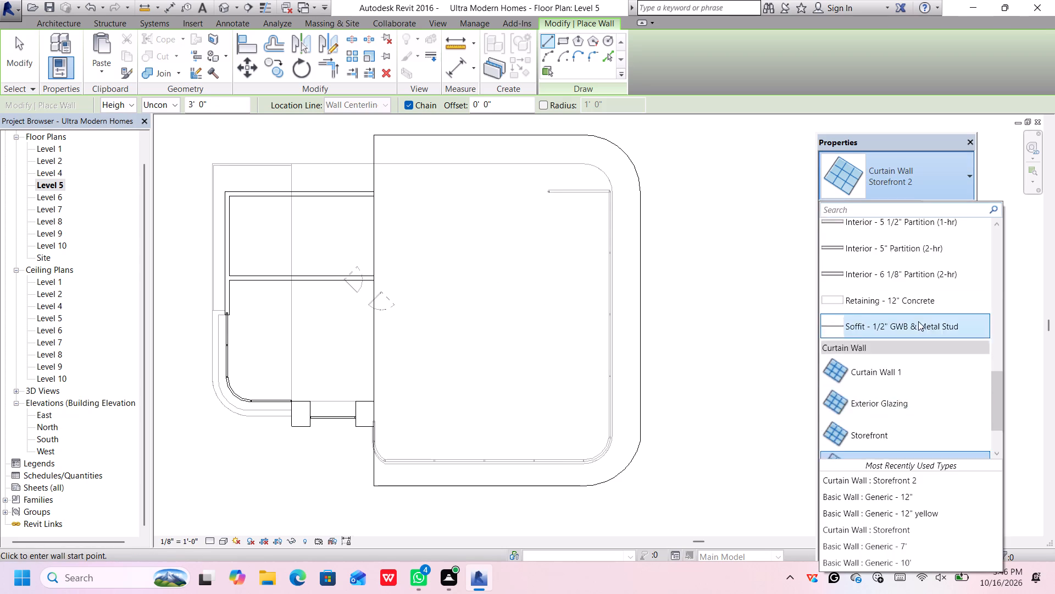
scroll(918, 321, up, 11)
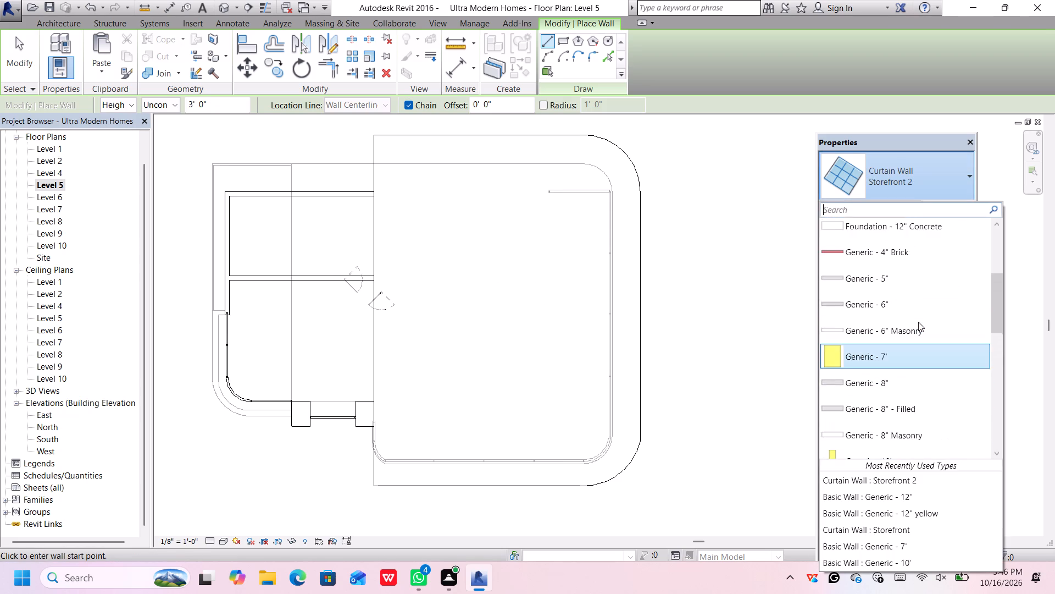
scroll(918, 322, up, 4)
scroll(918, 322, down, 7)
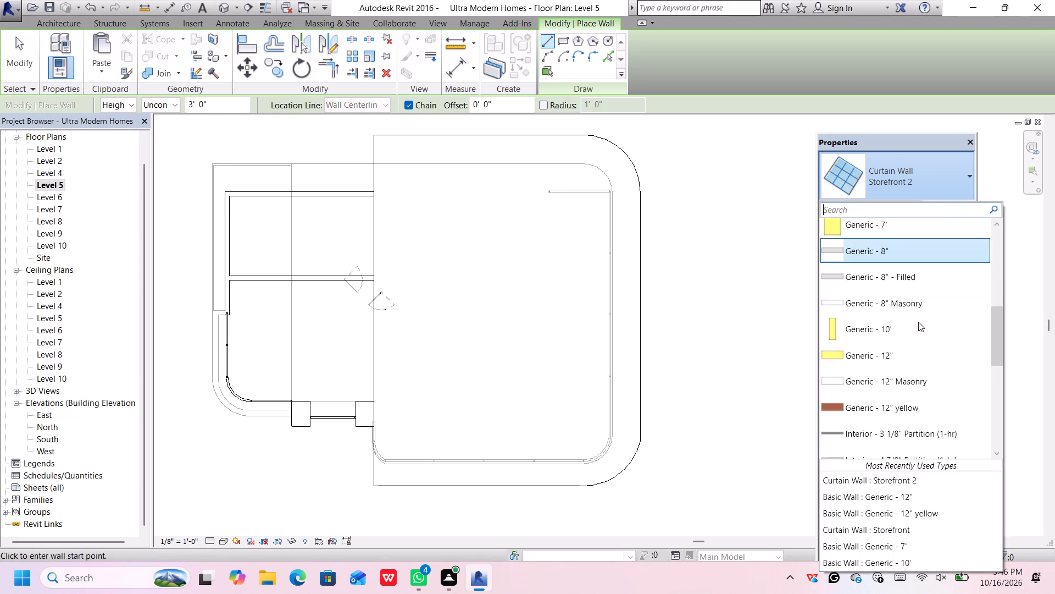
scroll(918, 322, down, 2)
click(918, 322)
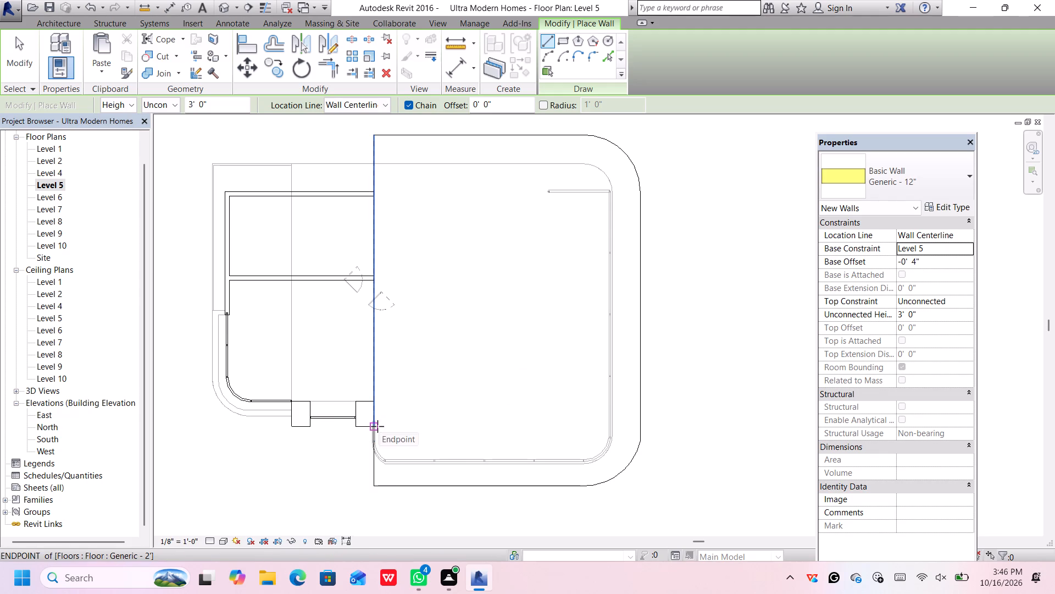
Draw a 3' high wall segment about 13' long from the column beside the slab southward to near its front edge.
scroll(373, 421, up, 1)
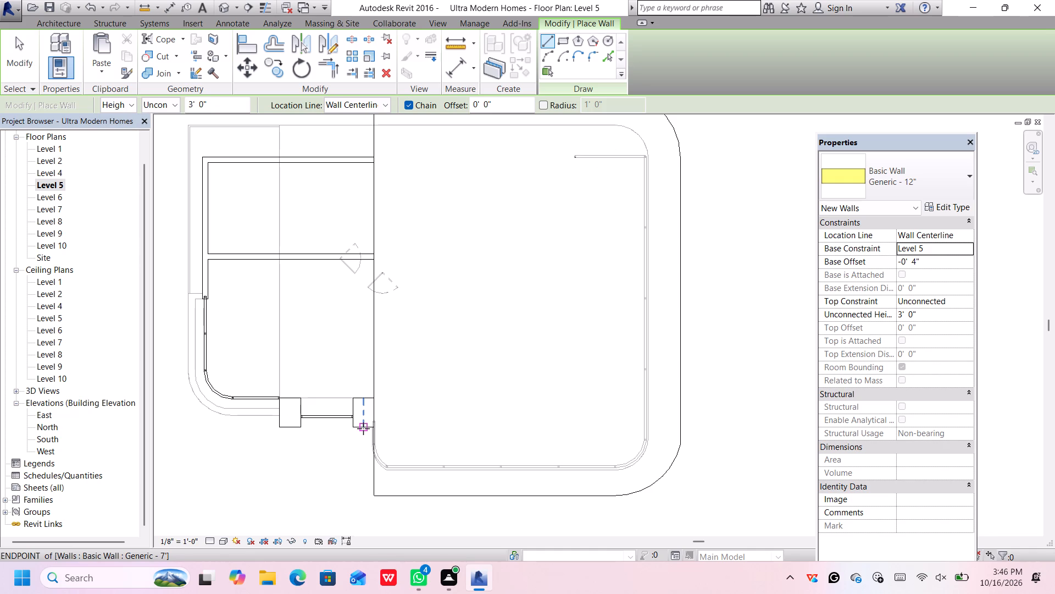
scroll(363, 428, up, 1)
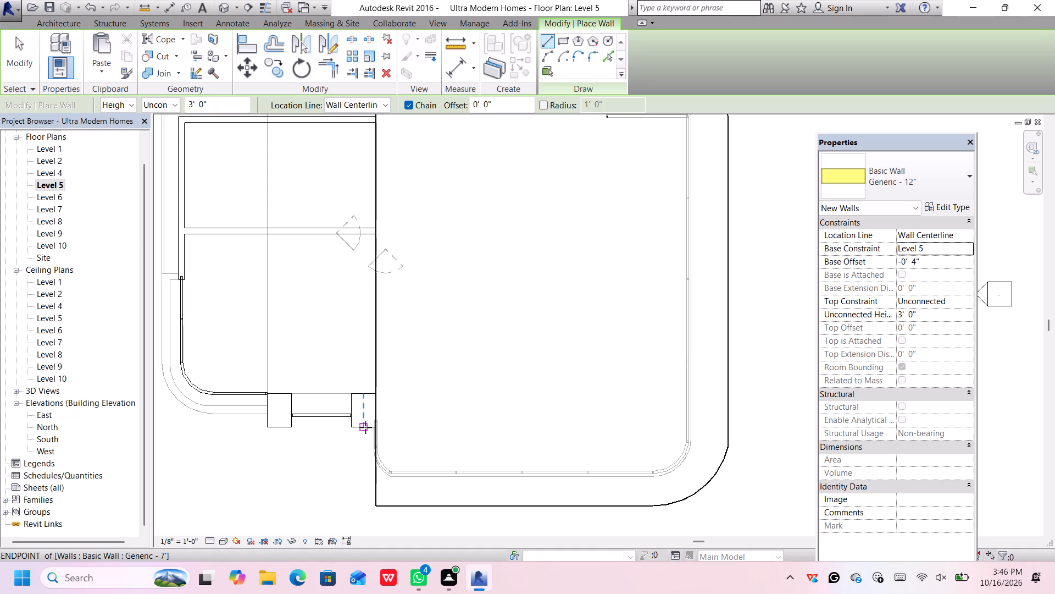
click(365, 428)
scroll(369, 479, up, 2)
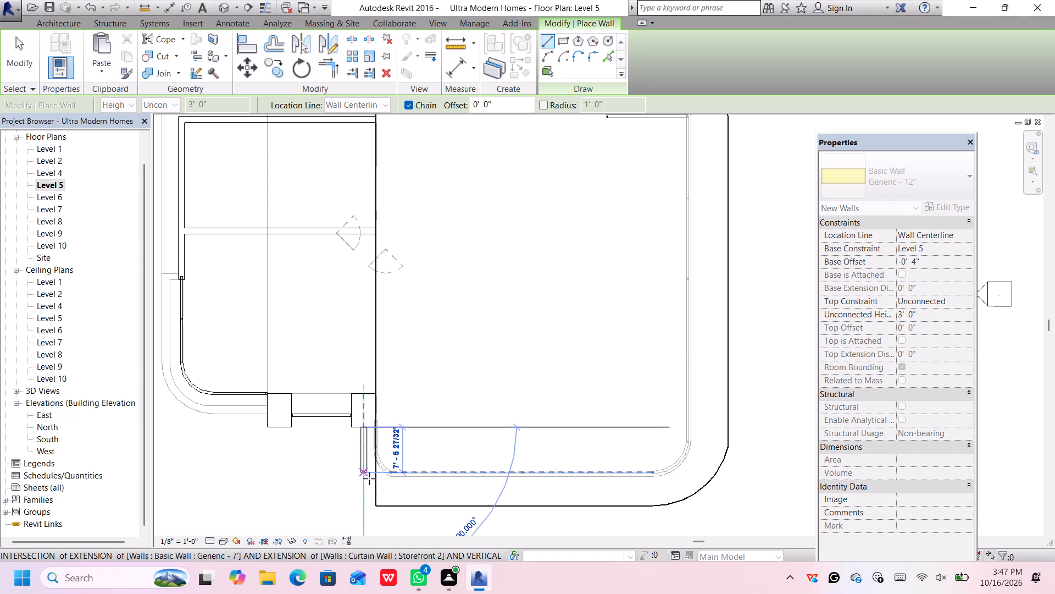
scroll(369, 479, up, 1)
scroll(369, 479, down, 3)
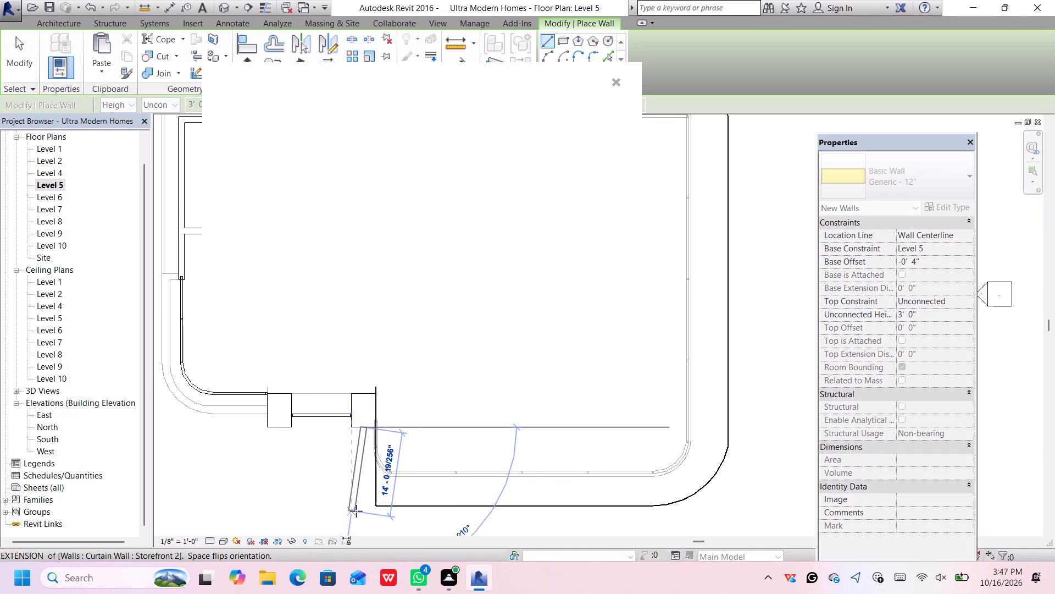
scroll(363, 506, up, 3)
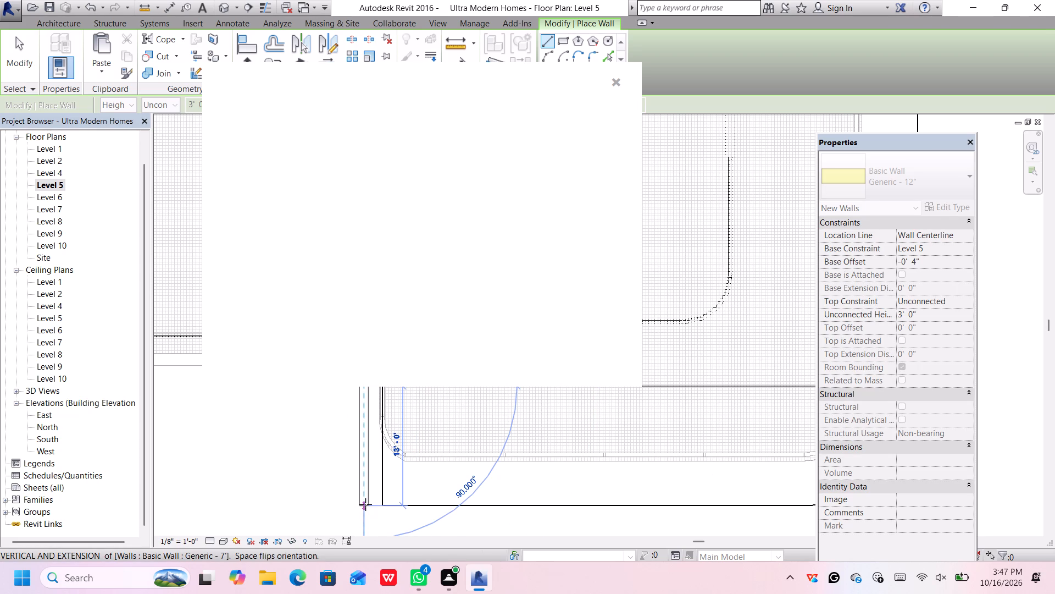
click(365, 501)
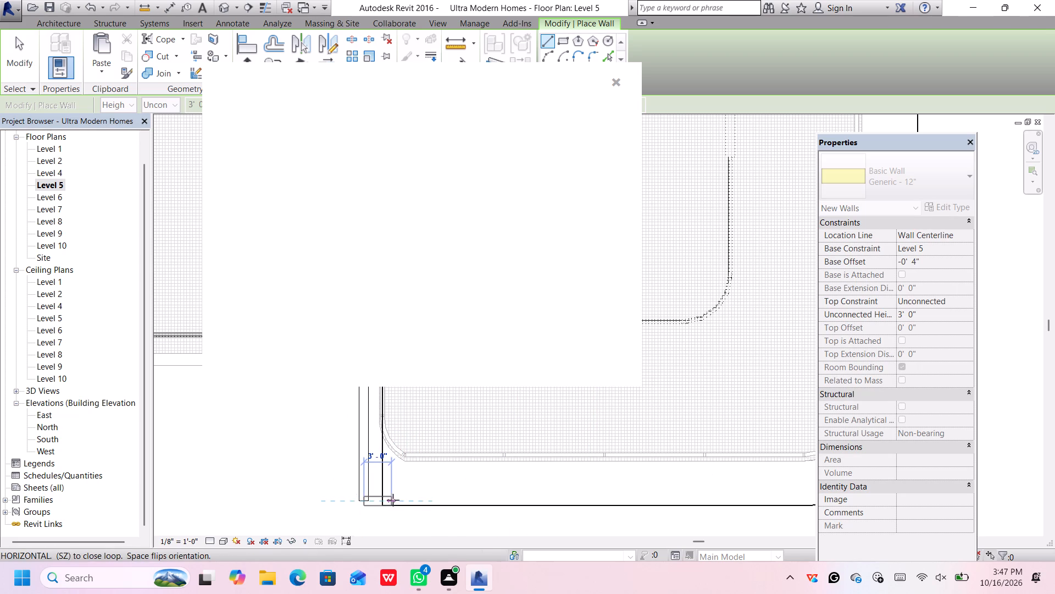
Draw the next Generic - 12" wall segment 8' long, running east from the previous segment's south end along the slab's front edge.
scroll(402, 497, down, 4)
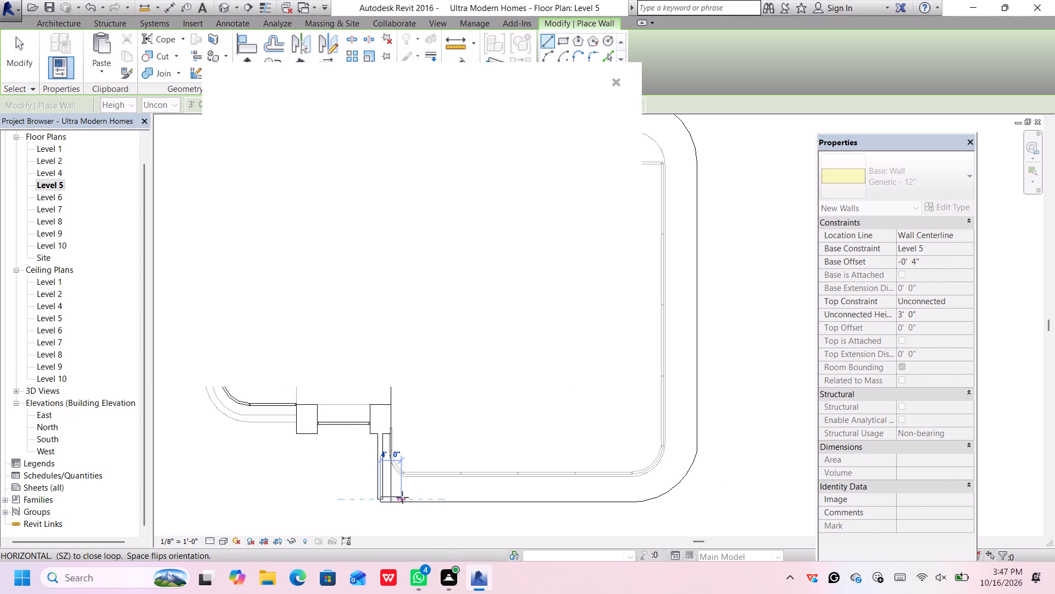
click(620, 81)
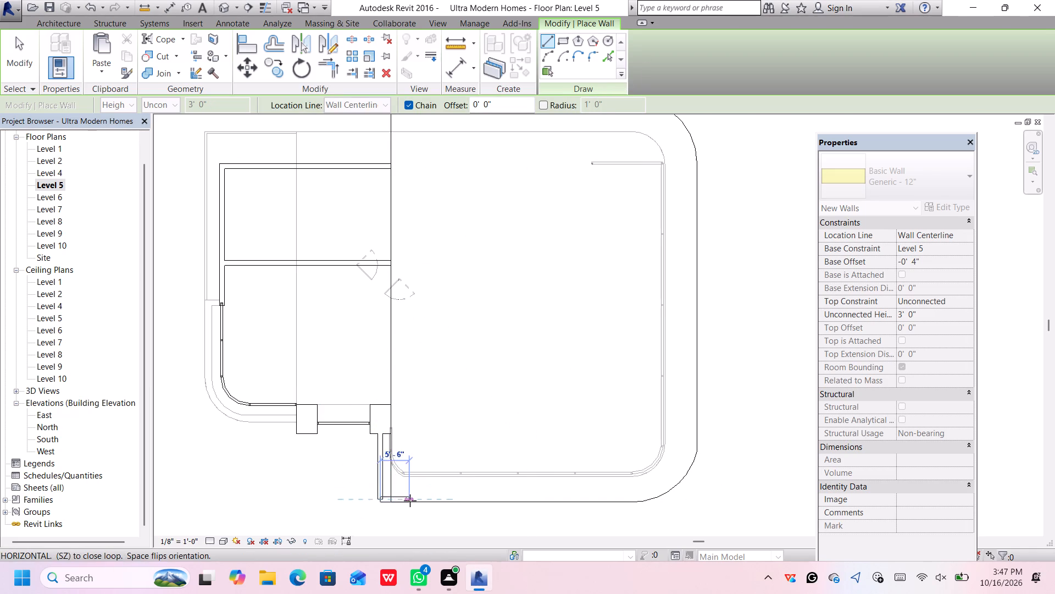
scroll(410, 501, up, 6)
scroll(409, 503, down, 2)
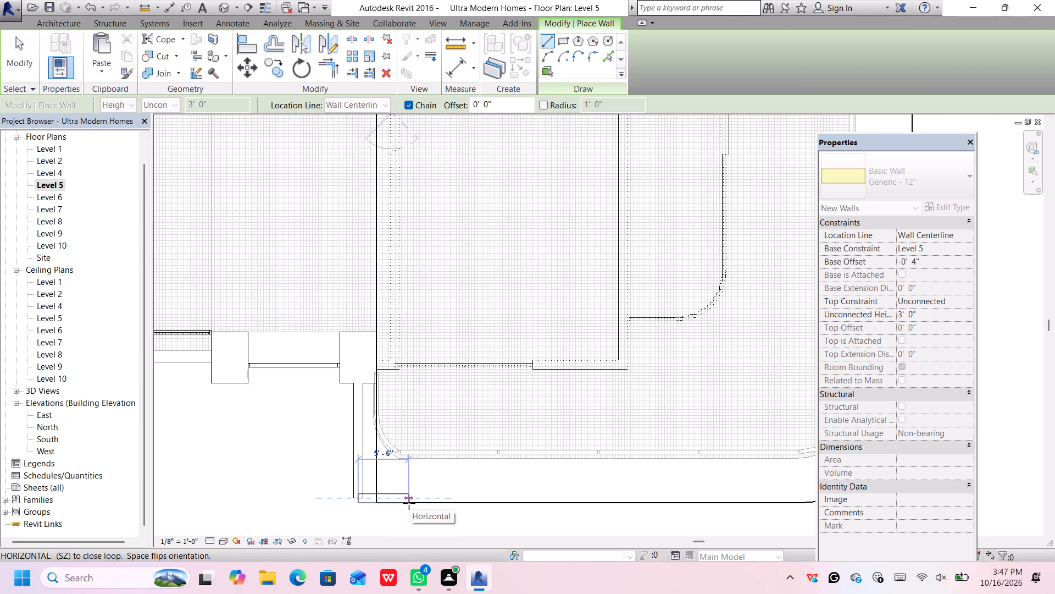
middle_drag(400, 499, 397, 499)
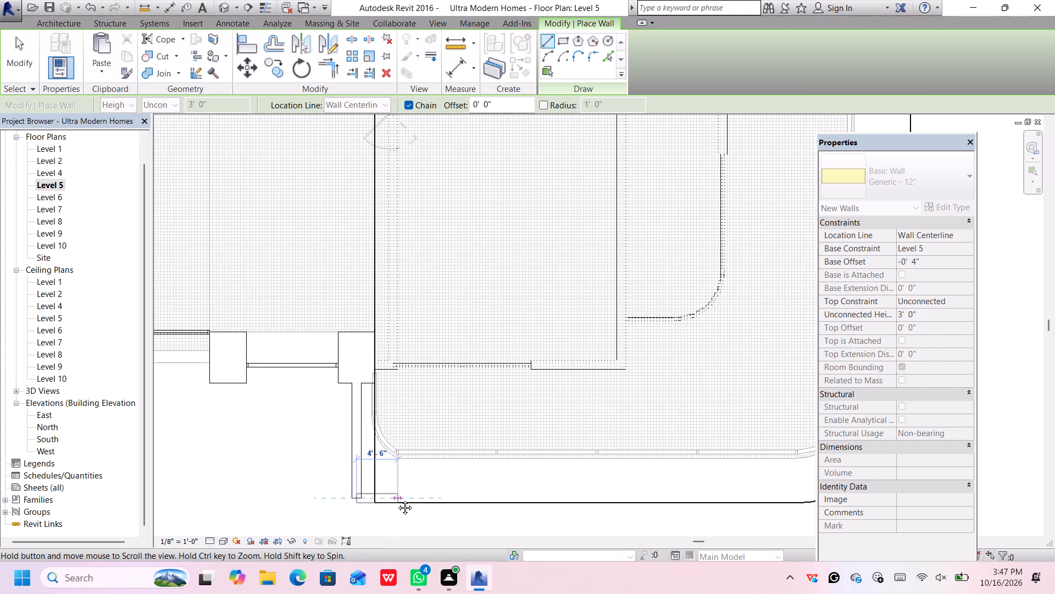
middle_drag(397, 499, 342, 477)
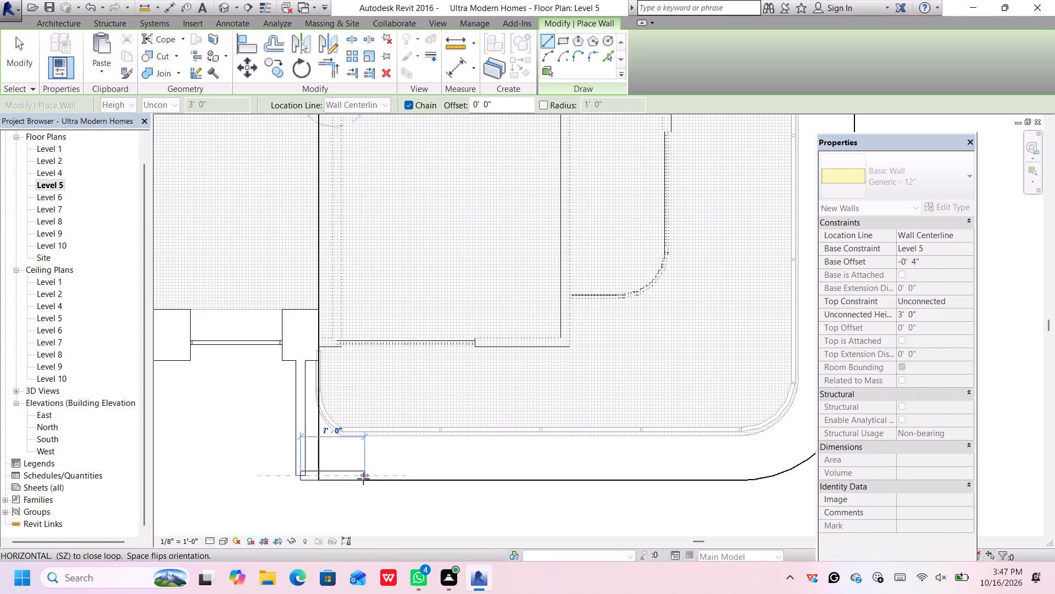
scroll(357, 471, up, 3)
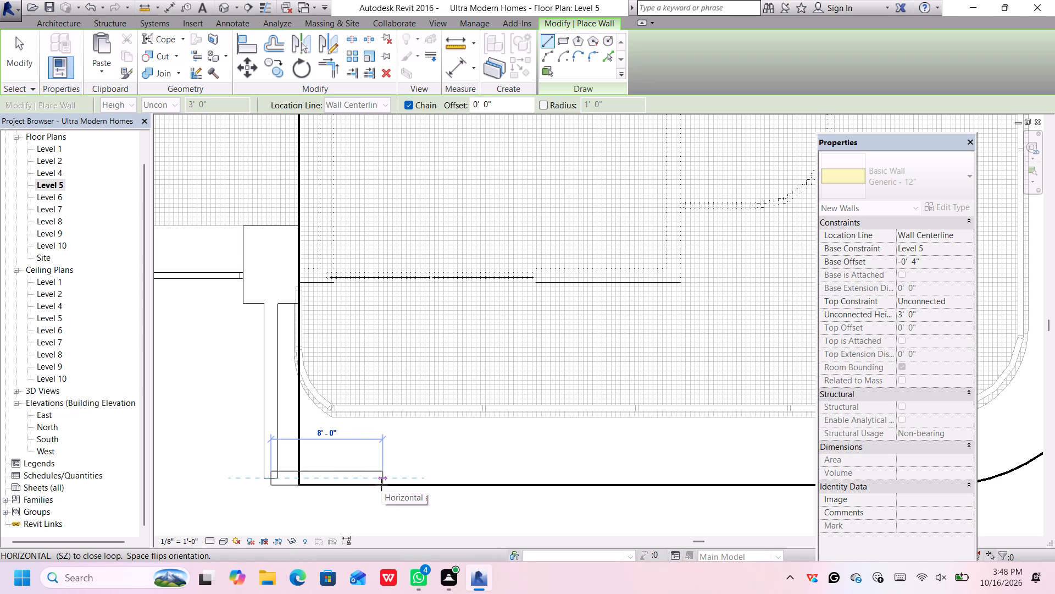
click(384, 480)
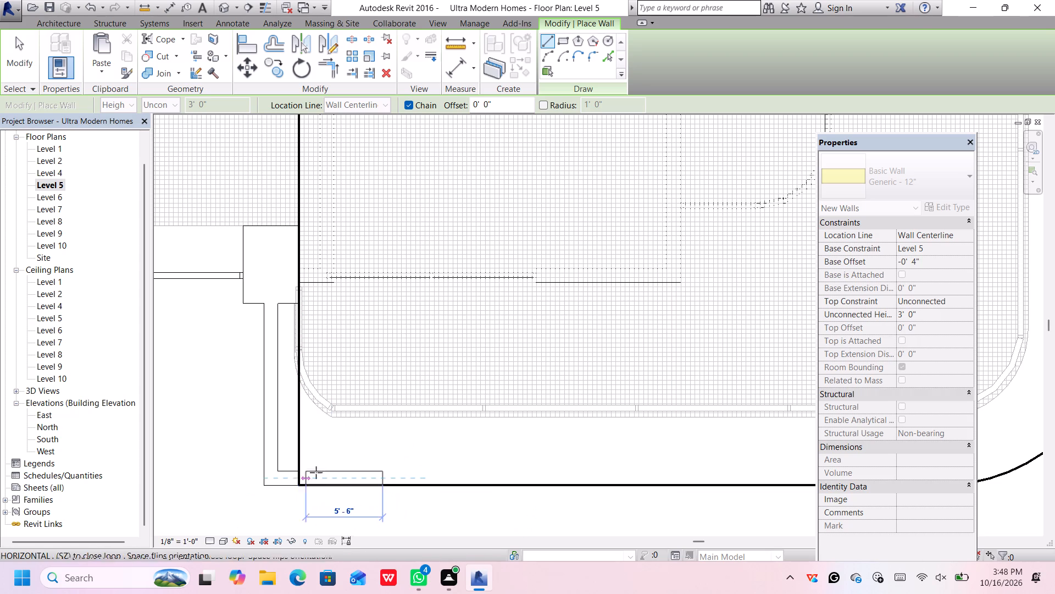
key(Escape)
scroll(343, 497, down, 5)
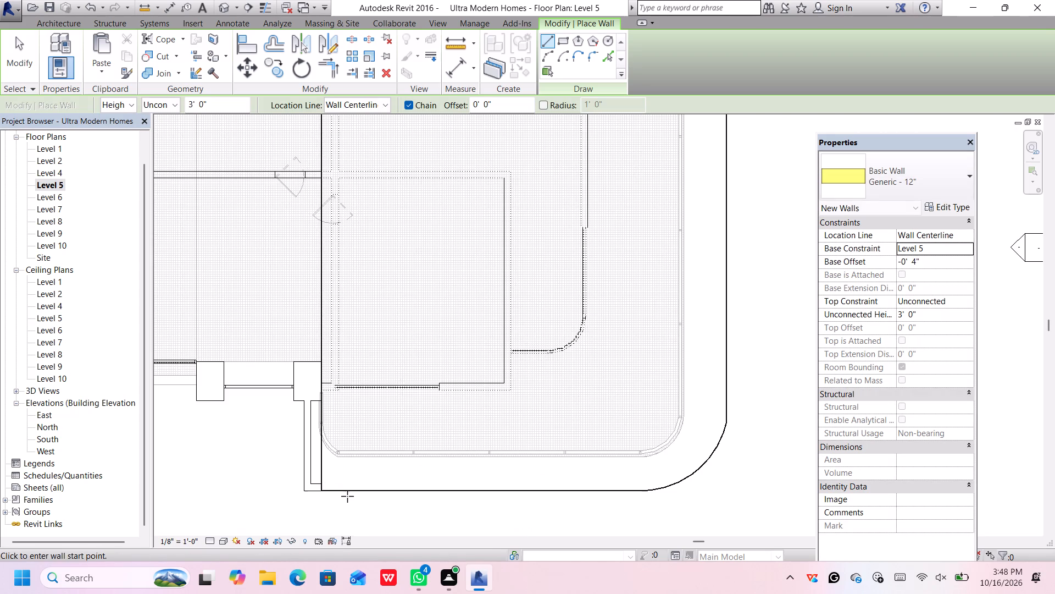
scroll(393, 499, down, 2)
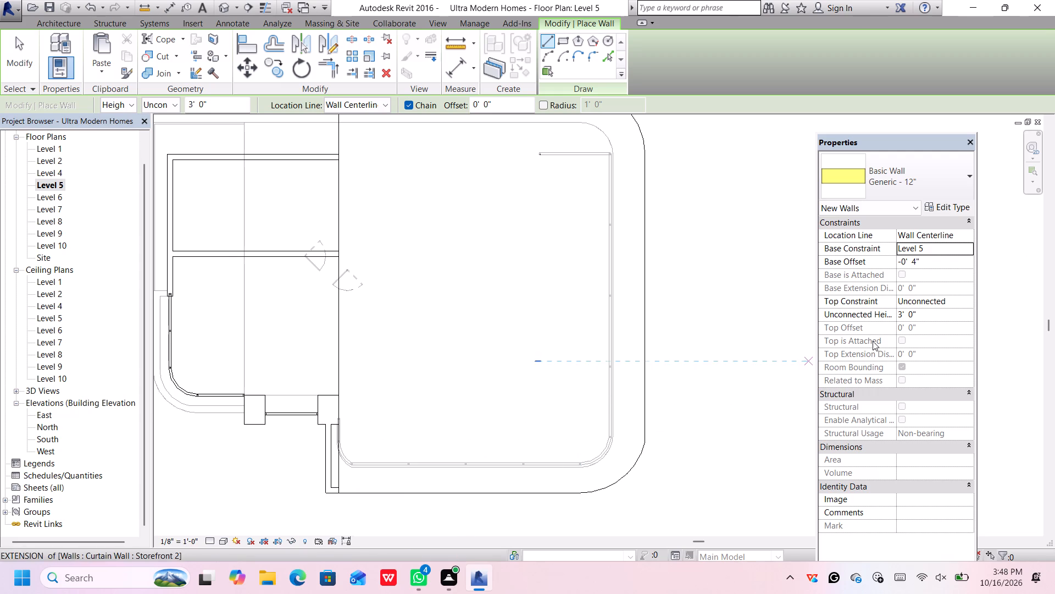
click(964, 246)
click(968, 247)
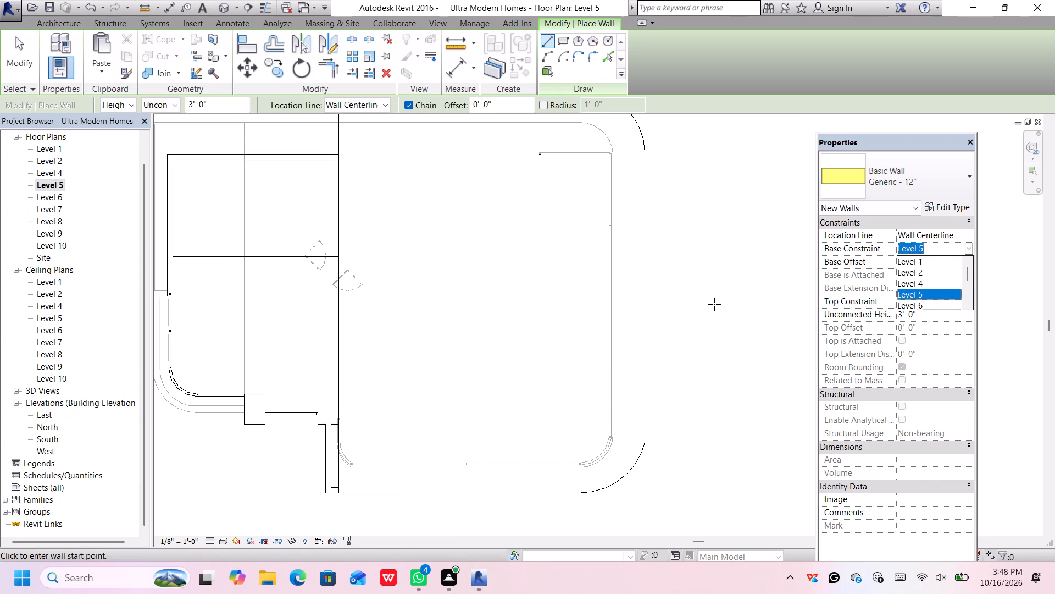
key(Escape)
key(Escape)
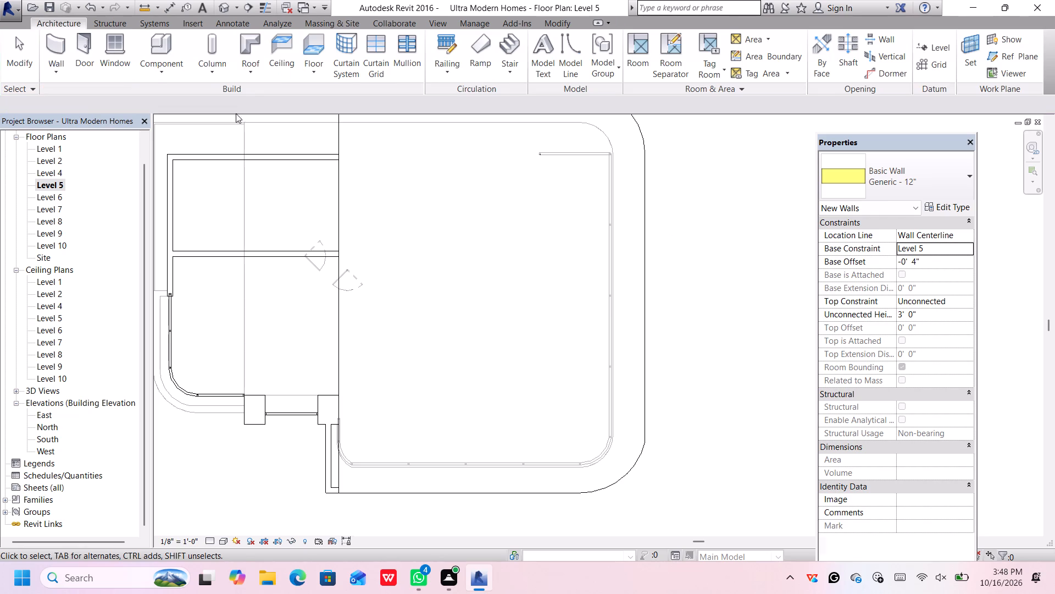
Open the default 3D view of the house and dismiss the notification card.
click(224, 7)
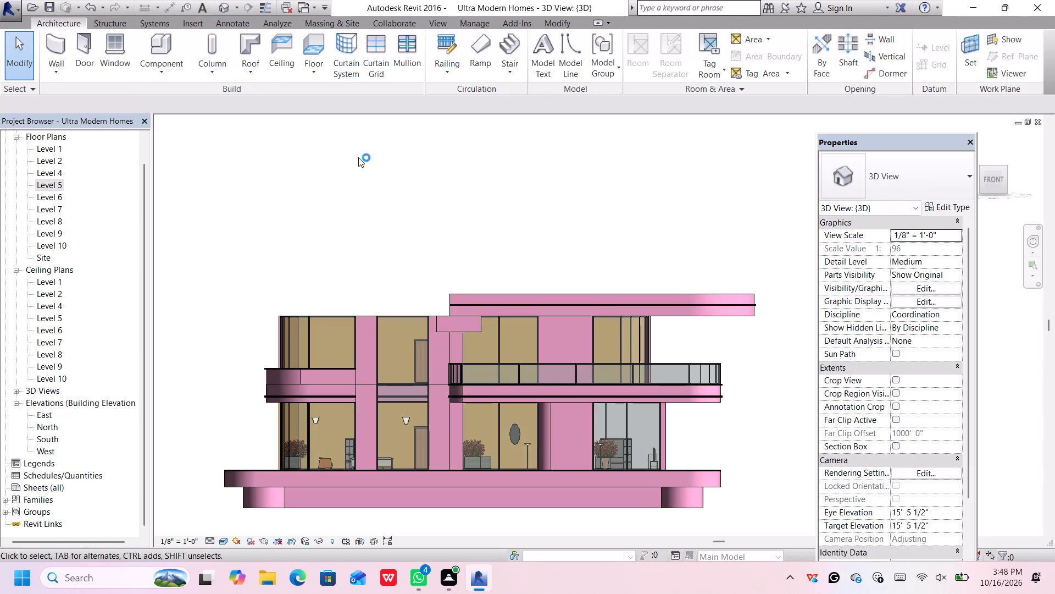
scroll(460, 342, up, 5)
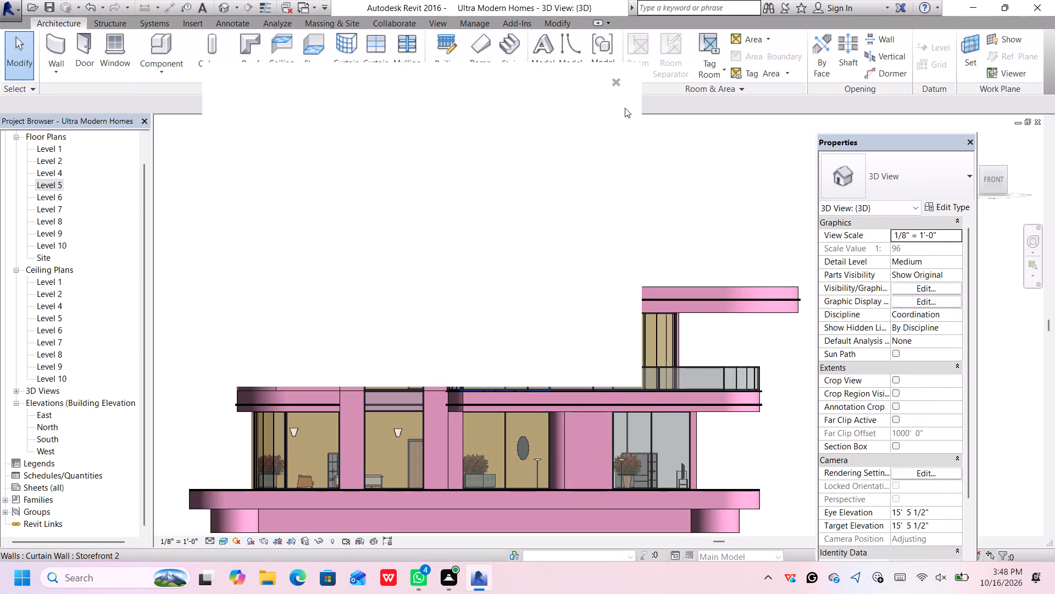
click(619, 81)
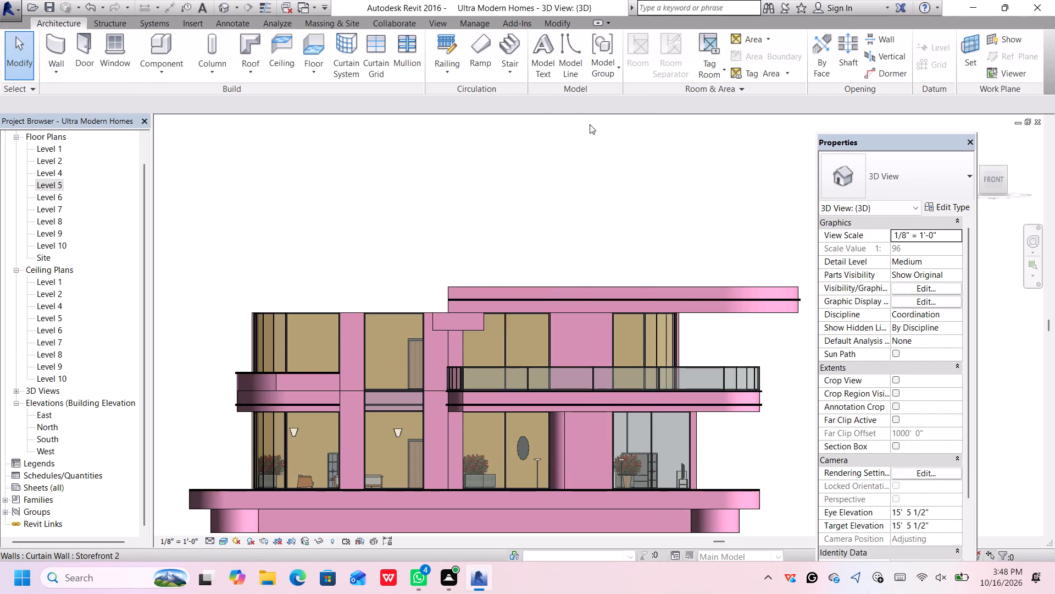
Set the unconnected height of the new 8' front wall segment to 13'.
click(447, 313)
scroll(474, 327, up, 3)
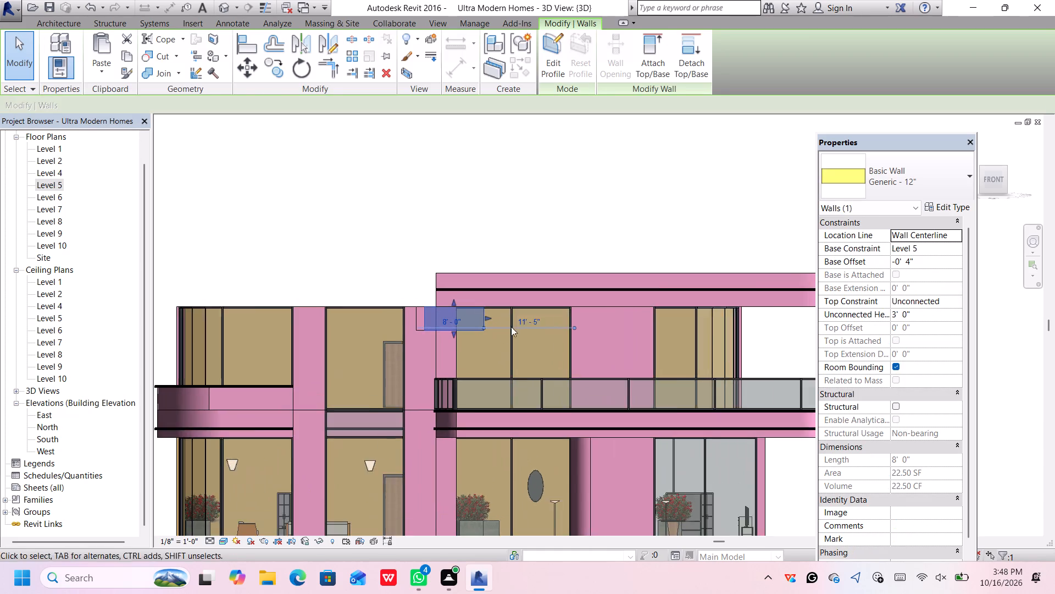
click(917, 314)
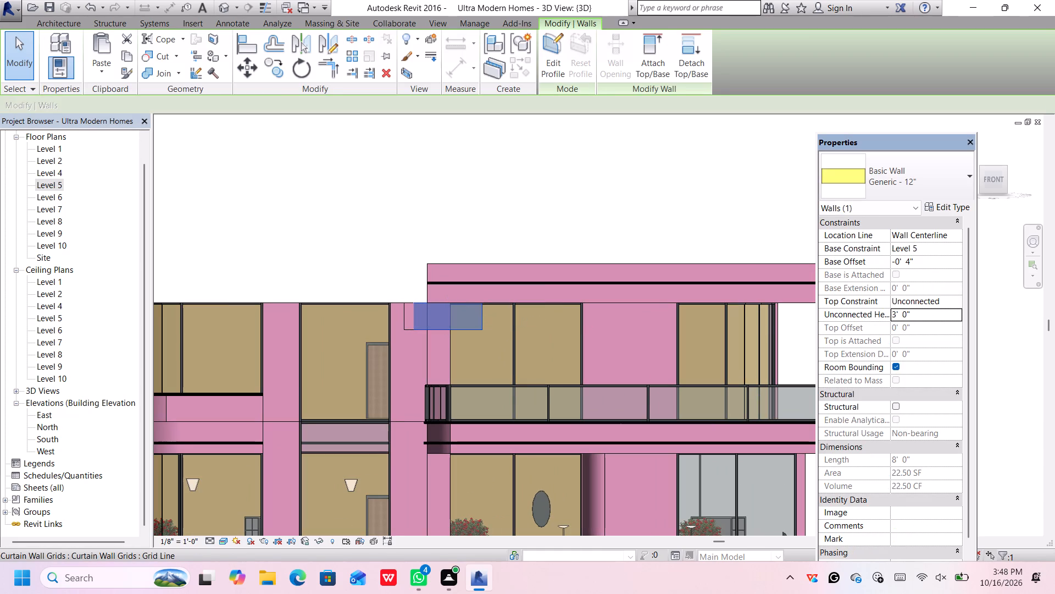
key(BackSpace)
key(BackSpace)
key(BackSpace)
key(BackSpace)
key(BackSpace)
key(BackSpace)
key(BackSpace)
key(BackSpace)
key(BackSpace)
key(BackSpace)
key(BackSpace)
key(BackSpace)
key(BackSpace)
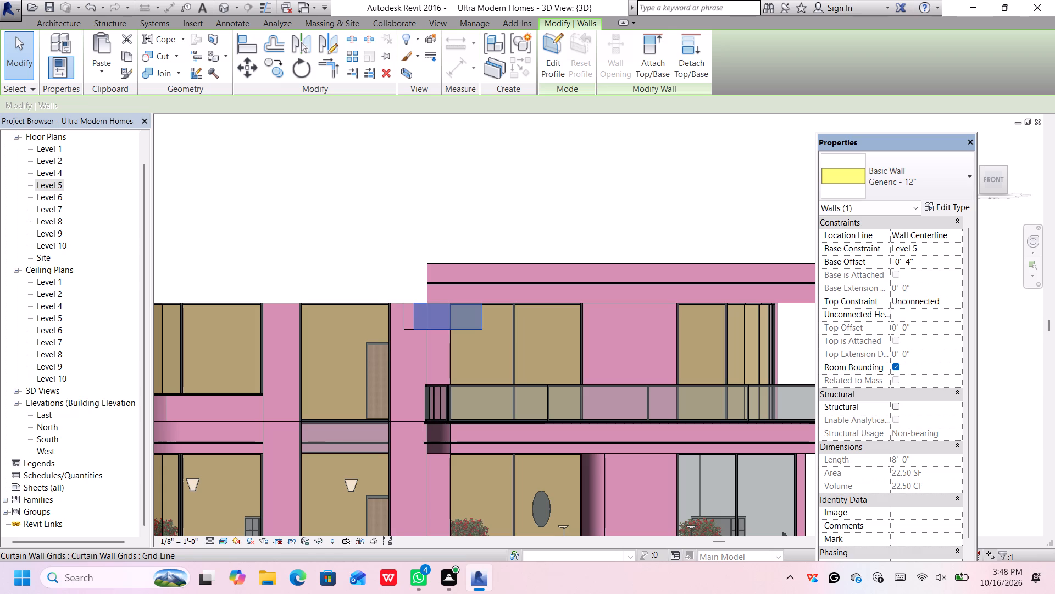
text(13')
key(Return)
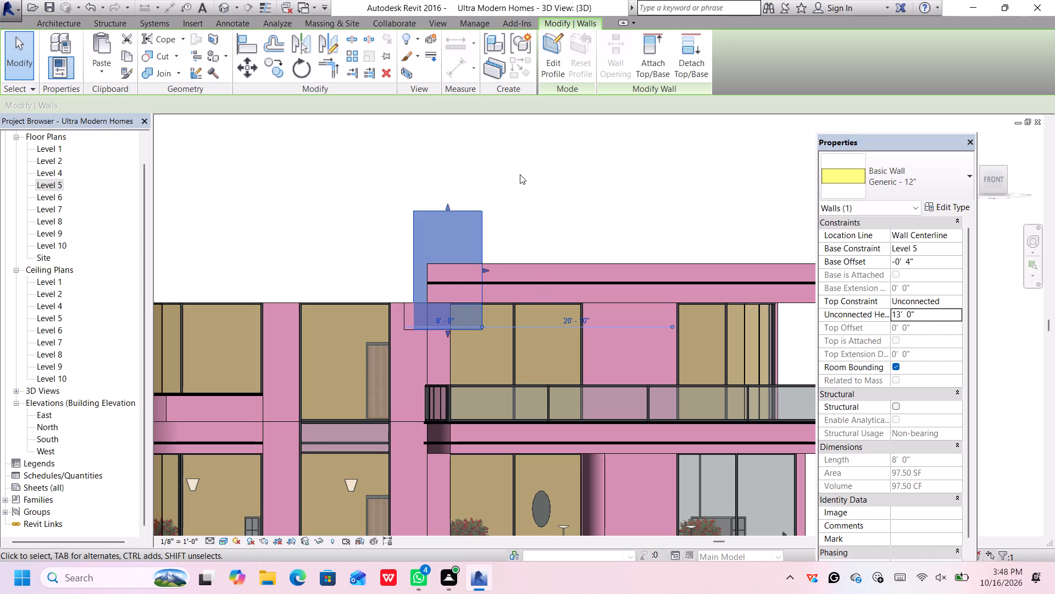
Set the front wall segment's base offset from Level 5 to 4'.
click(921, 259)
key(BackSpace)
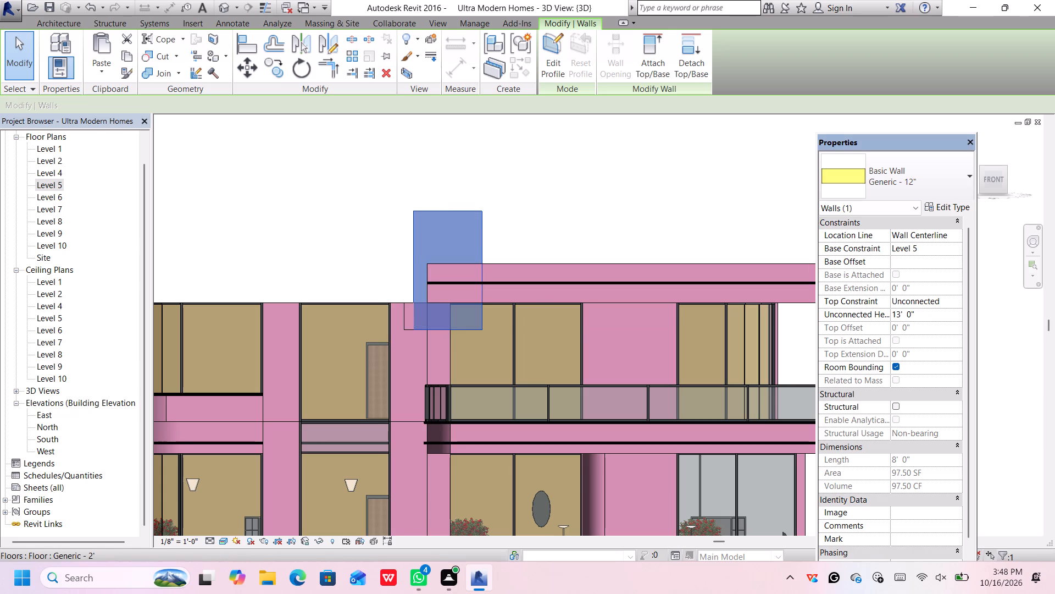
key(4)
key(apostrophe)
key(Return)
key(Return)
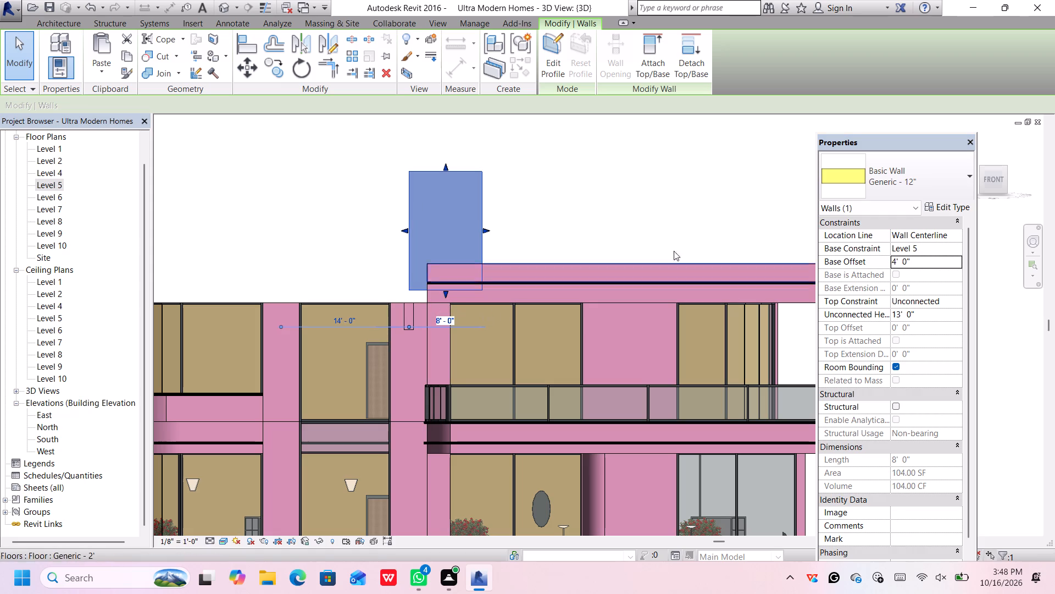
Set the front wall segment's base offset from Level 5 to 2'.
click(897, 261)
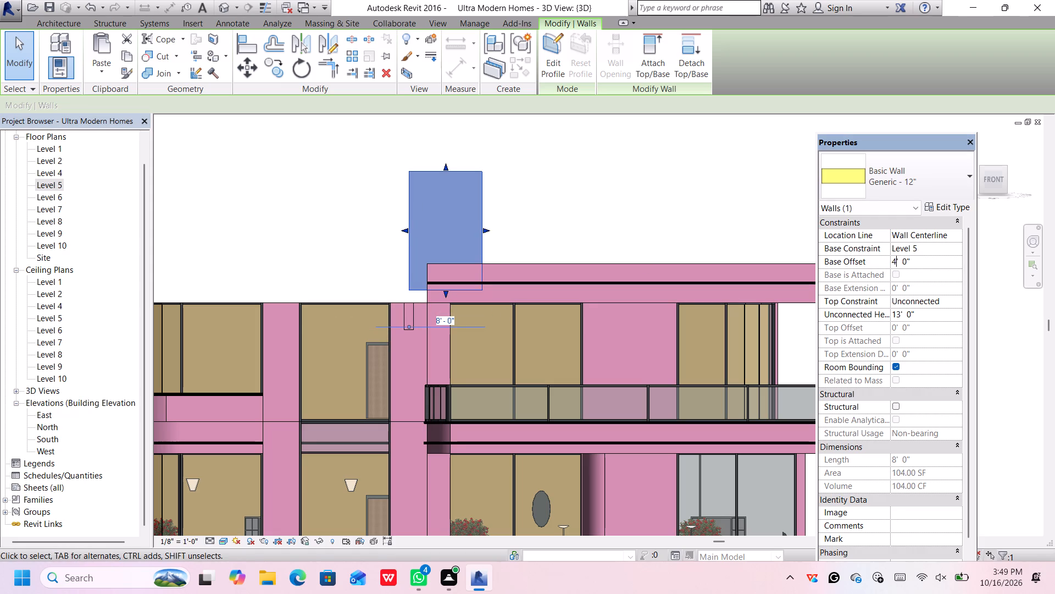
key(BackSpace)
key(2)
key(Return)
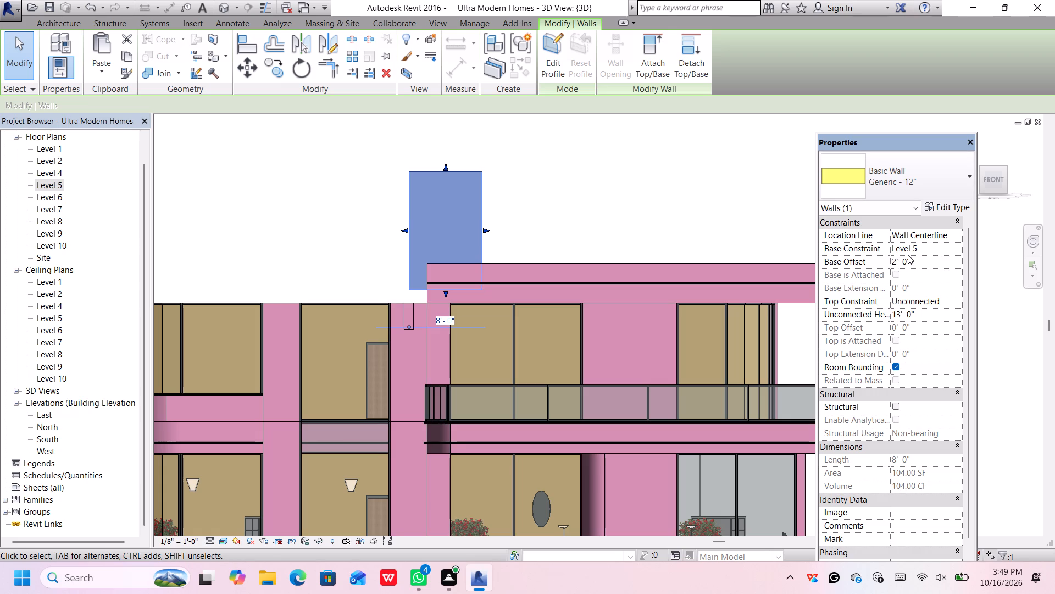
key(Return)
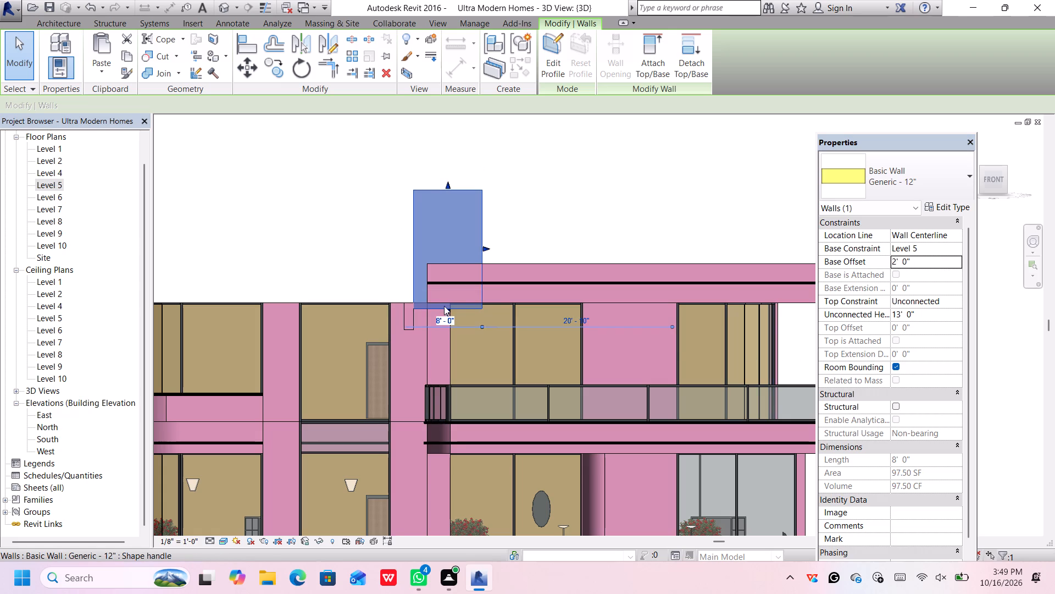
Set the front wall segment's base offset from Level 5 to 2' 6".
scroll(444, 309, up, 5)
scroll(906, 258, up, 3)
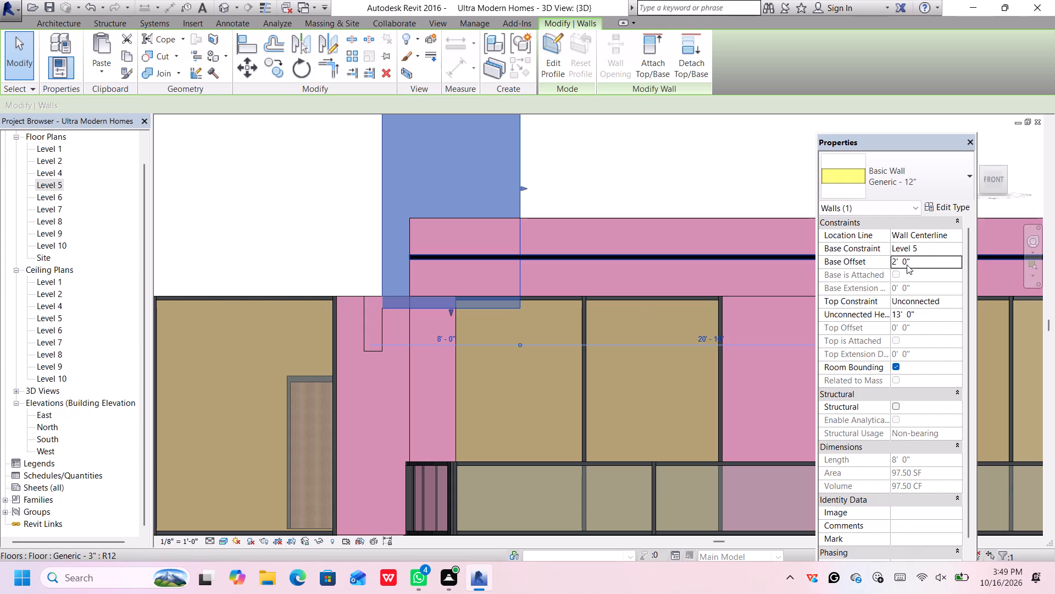
click(908, 262)
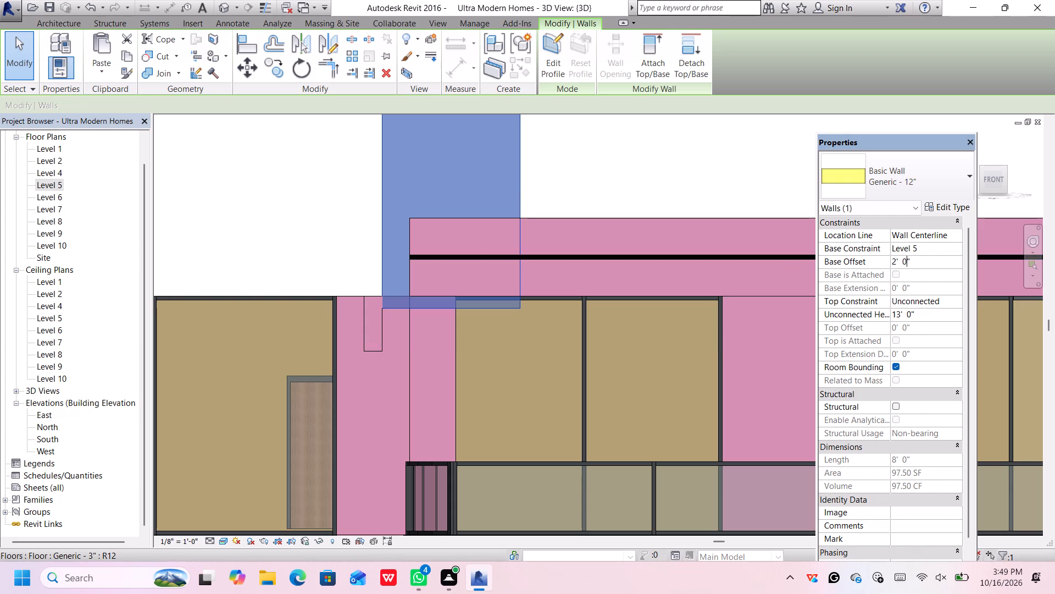
key(BackSpace)
key(6)
key(Return)
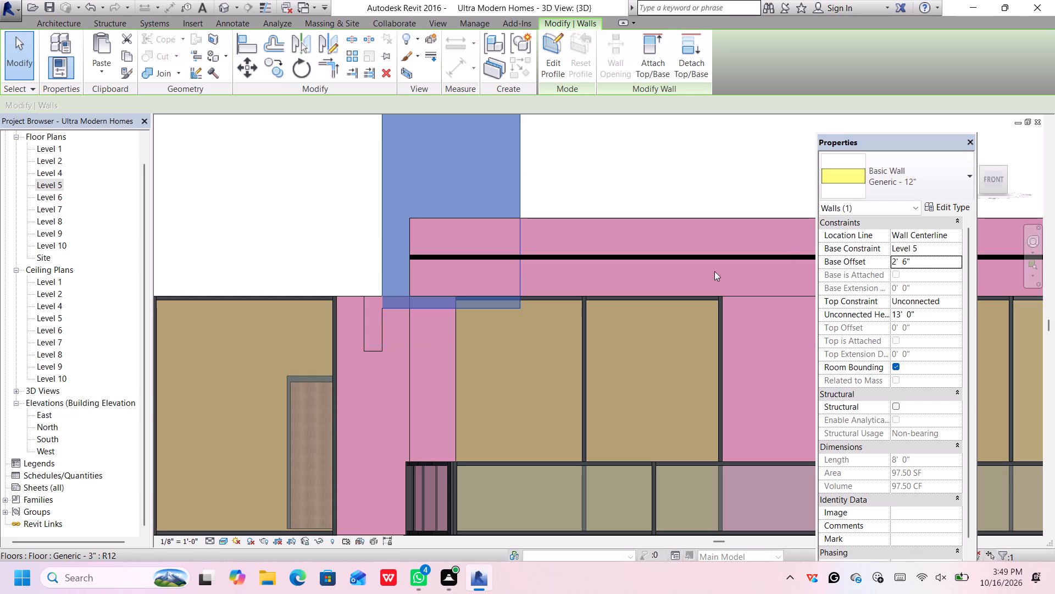
key(Return)
Dismiss the notification card covering the raised front wall segment in the 3D view.
scroll(380, 294, up, 5)
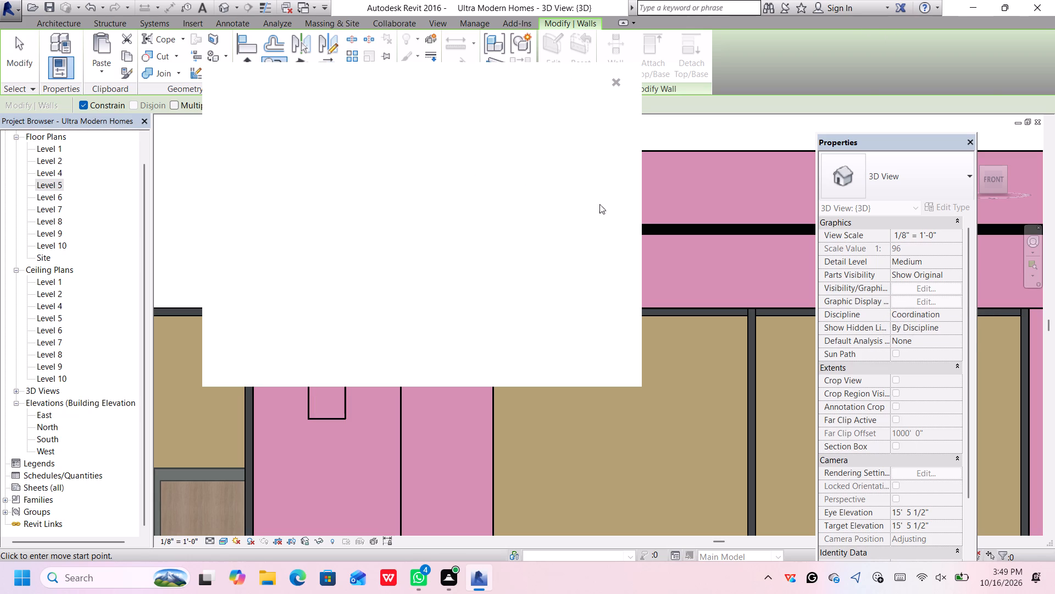
click(615, 86)
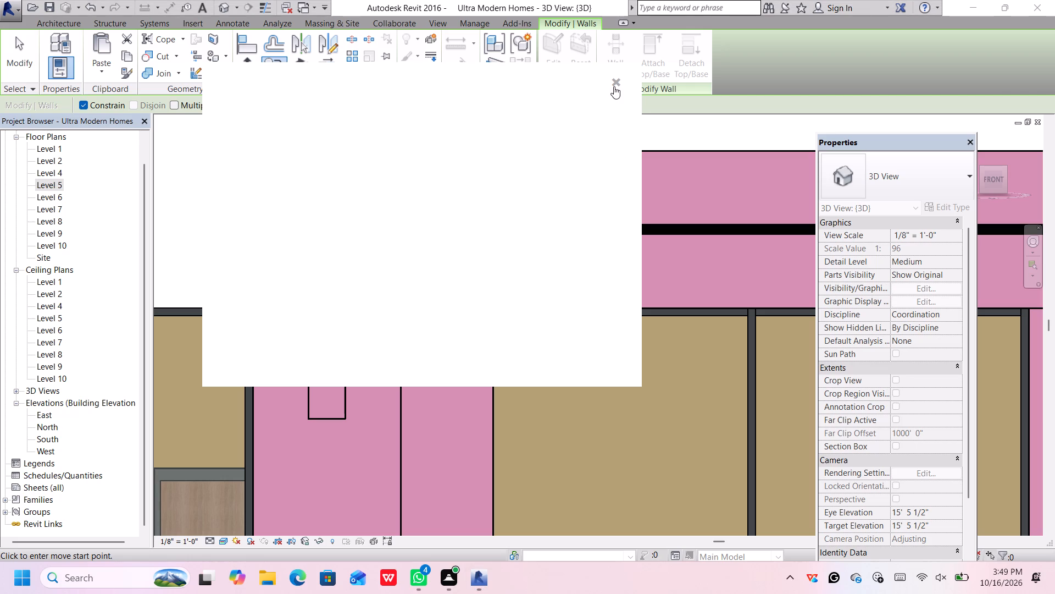
click(616, 80)
click(452, 579)
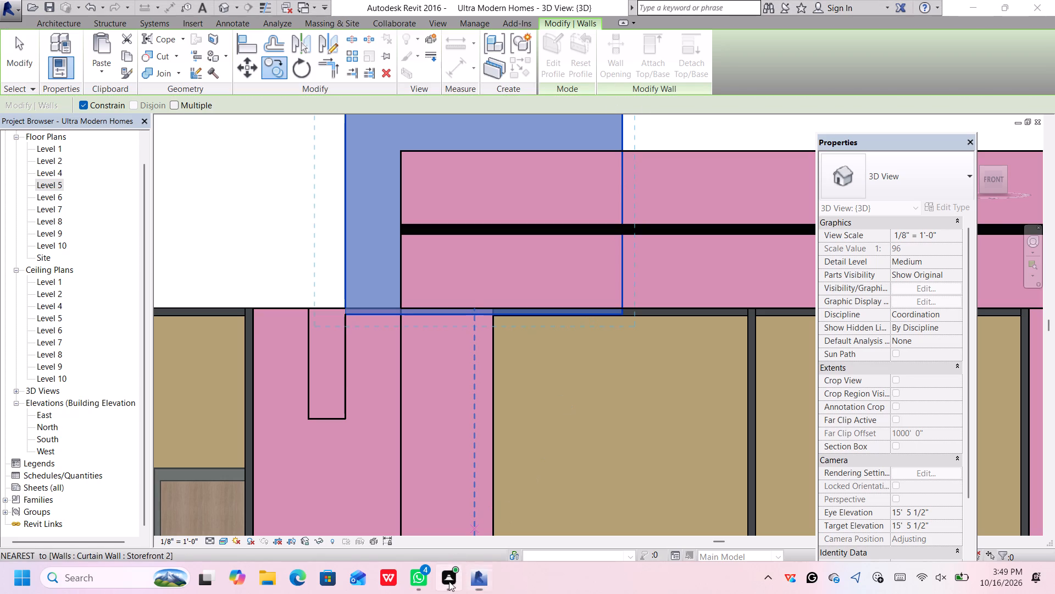
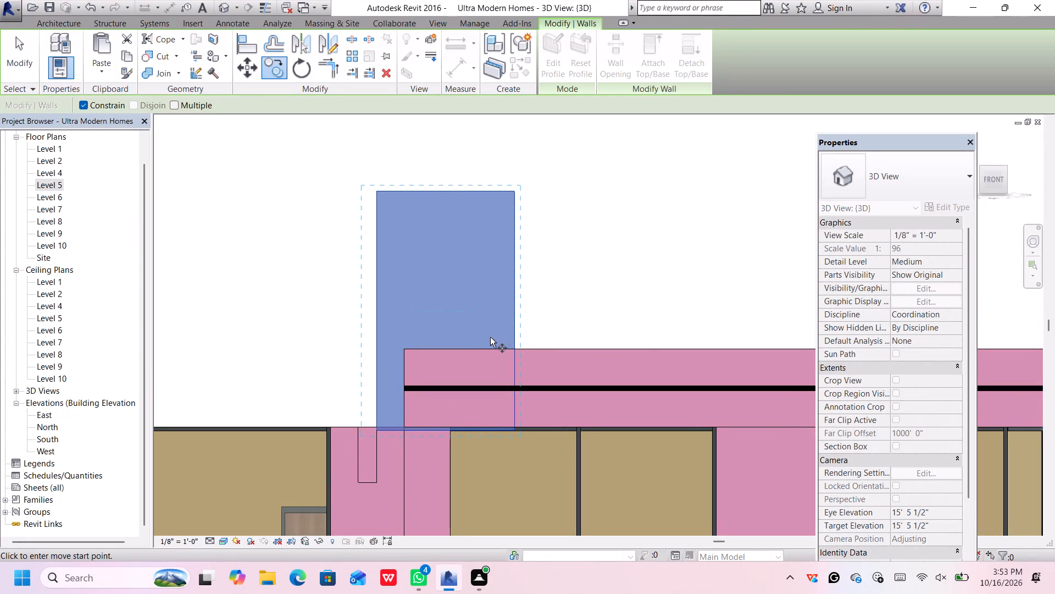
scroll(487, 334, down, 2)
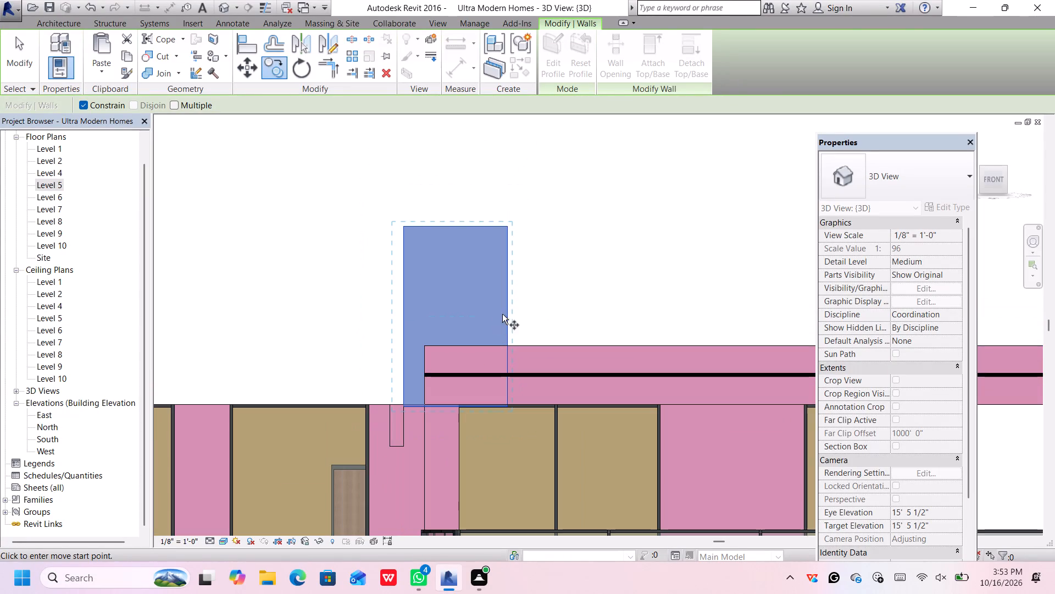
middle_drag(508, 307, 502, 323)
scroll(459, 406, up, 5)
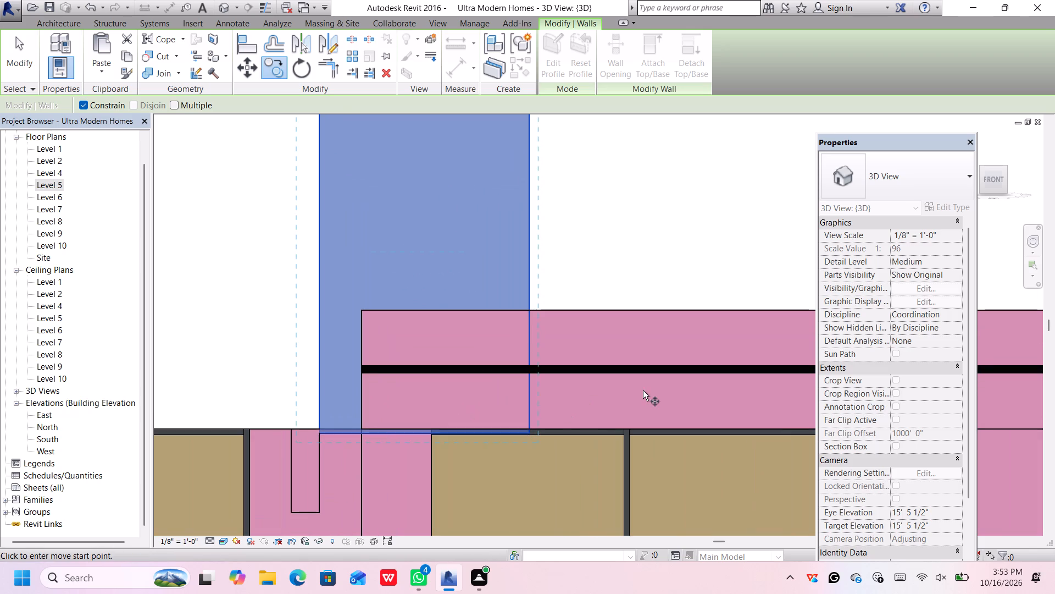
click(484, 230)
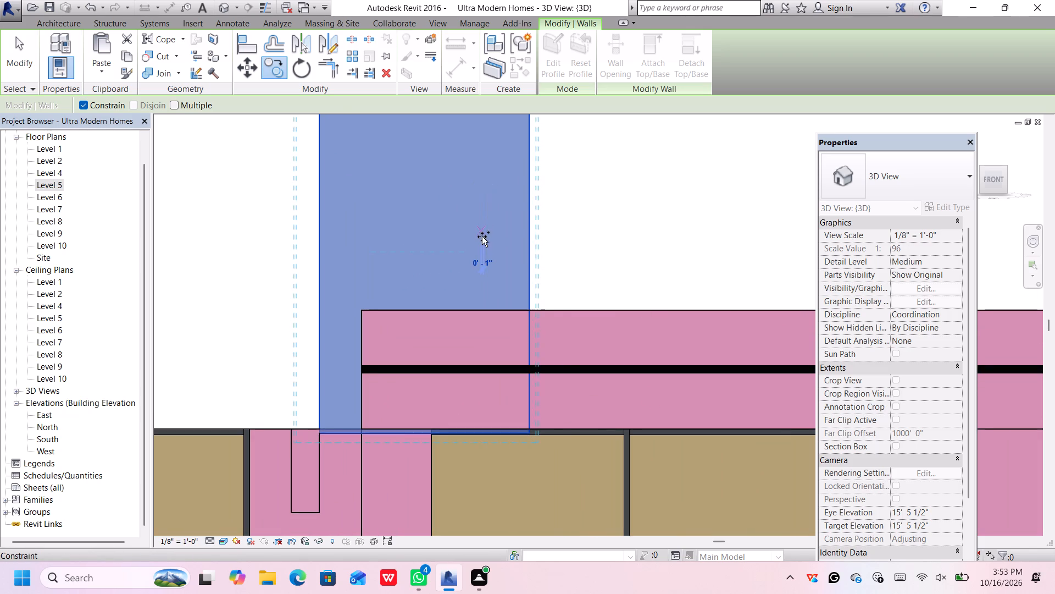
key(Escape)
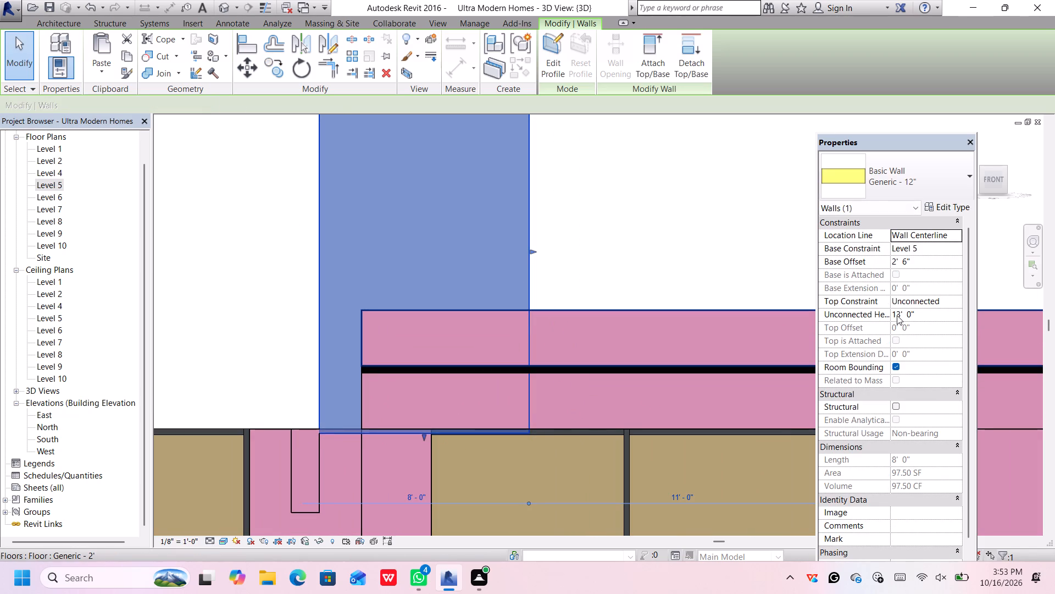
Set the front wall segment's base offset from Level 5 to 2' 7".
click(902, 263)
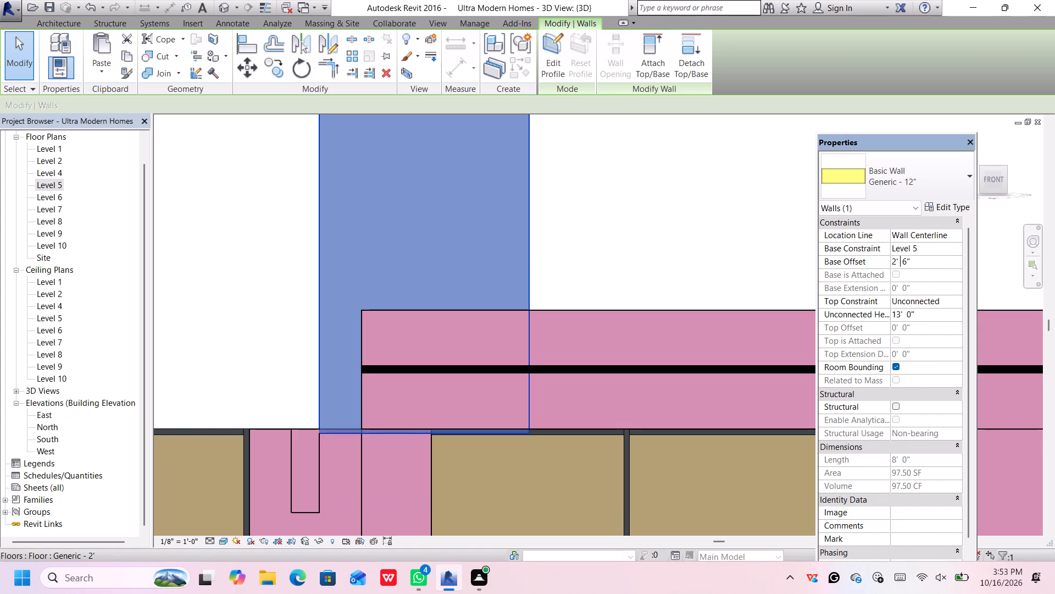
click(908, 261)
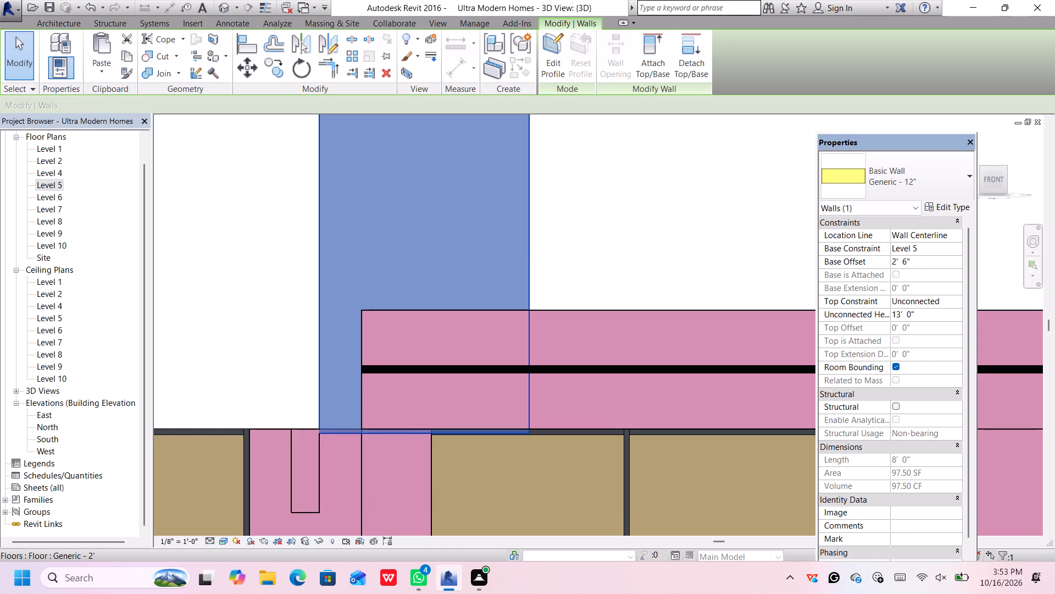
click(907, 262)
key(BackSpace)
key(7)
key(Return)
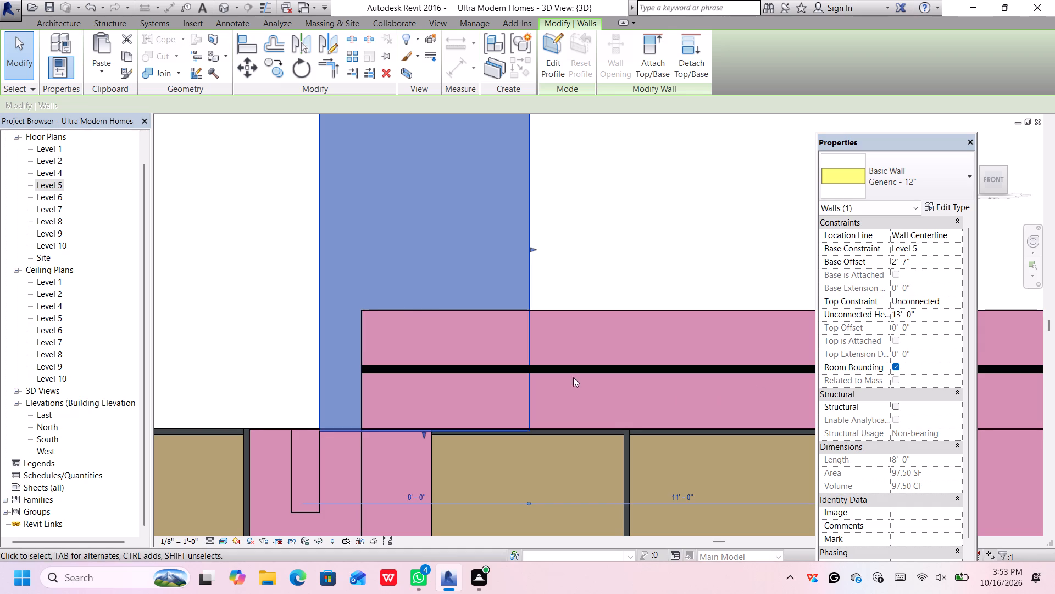
Set the front wall segment's base offset from Level 5 to 2' 8" and deselect the wall.
scroll(405, 426, up, 3)
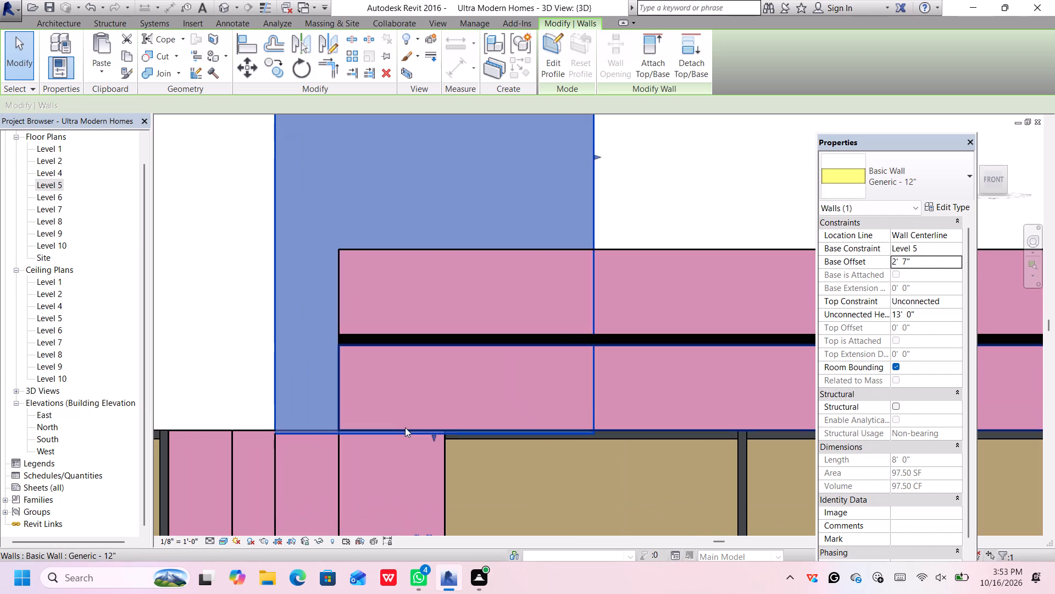
scroll(304, 441, up, 1)
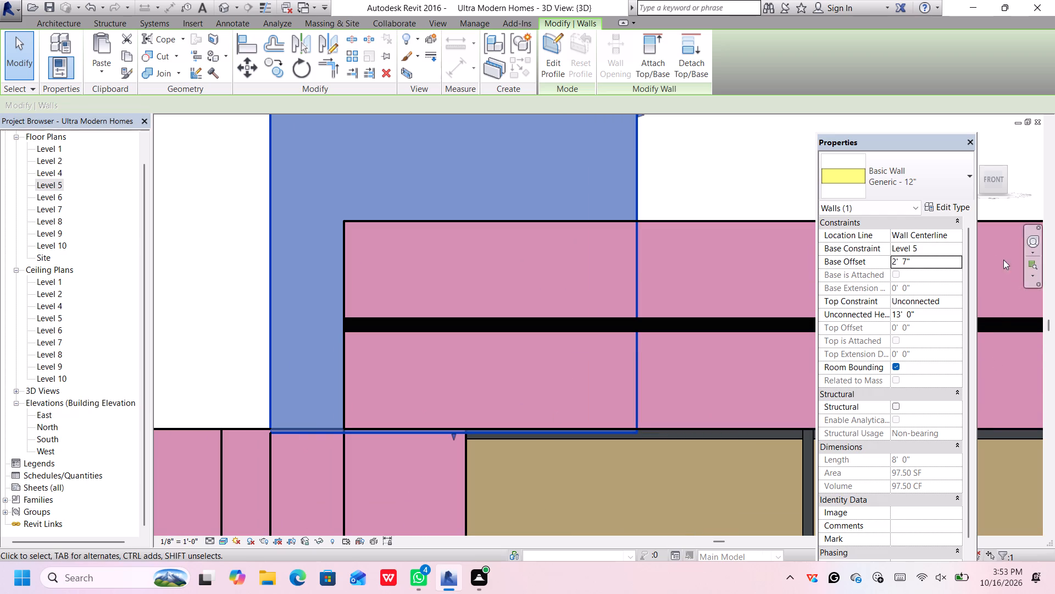
click(907, 260)
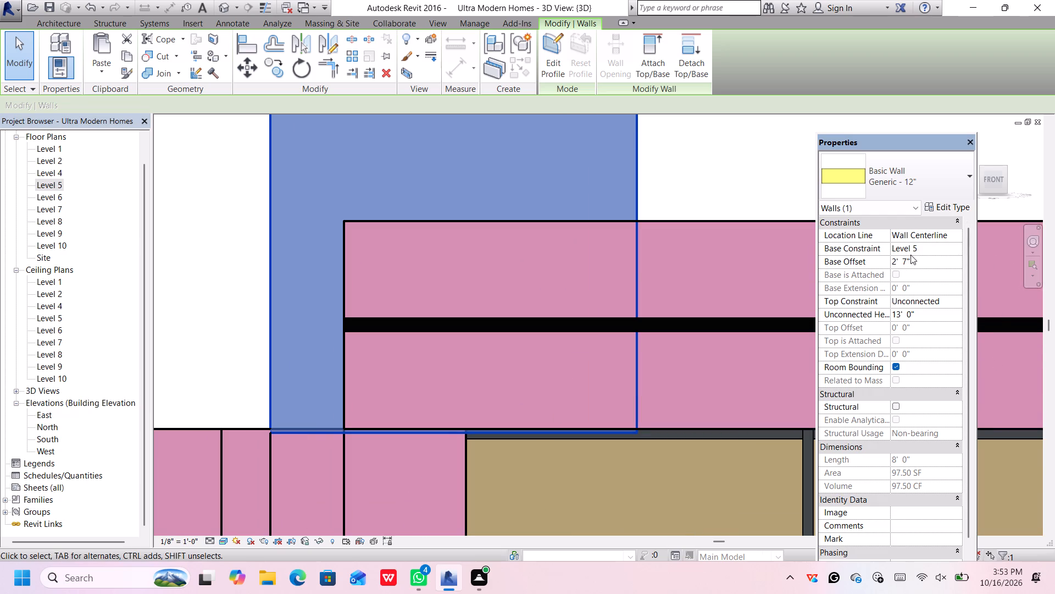
key(BackSpace)
key(8)
key(Return)
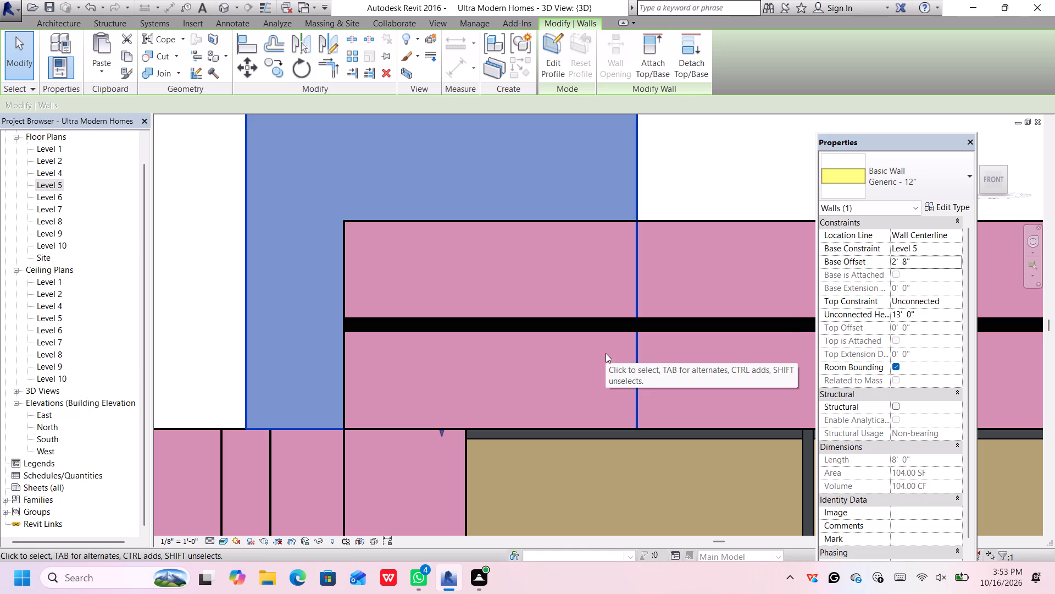
scroll(606, 359, down, 6)
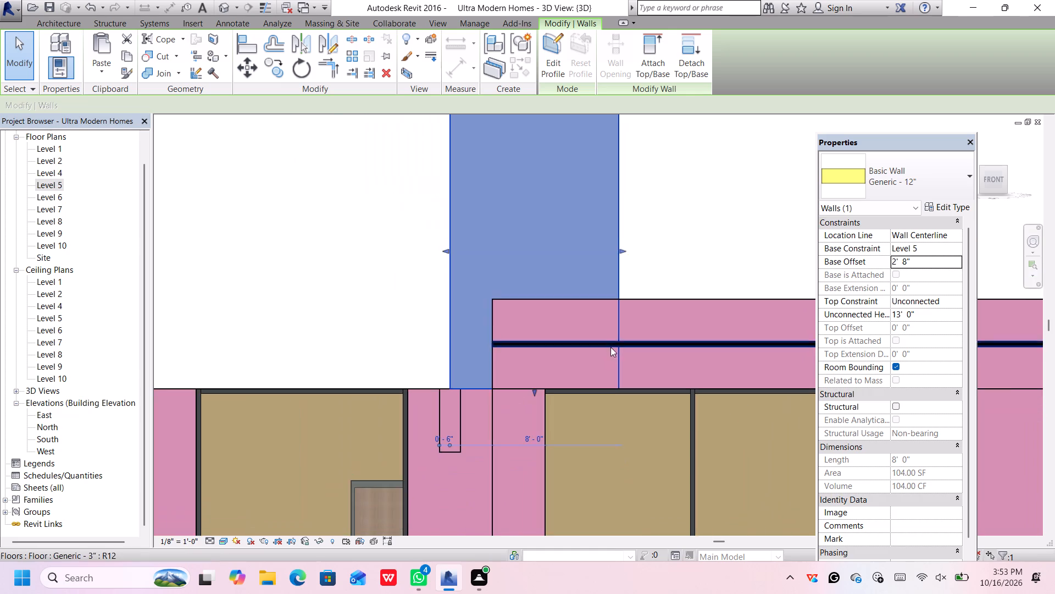
scroll(611, 347, down, 6)
click(665, 267)
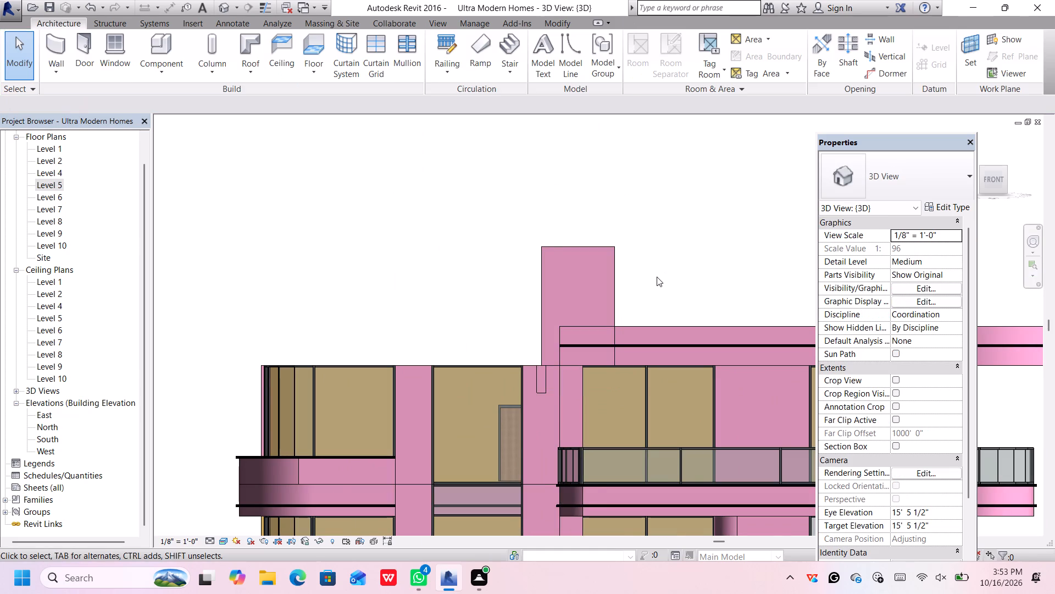
Compare the base offsets of the low side wall beside the column and the adjoining raised front wall segment.
scroll(656, 278, down, 2)
middle_drag(658, 278, 635, 307)
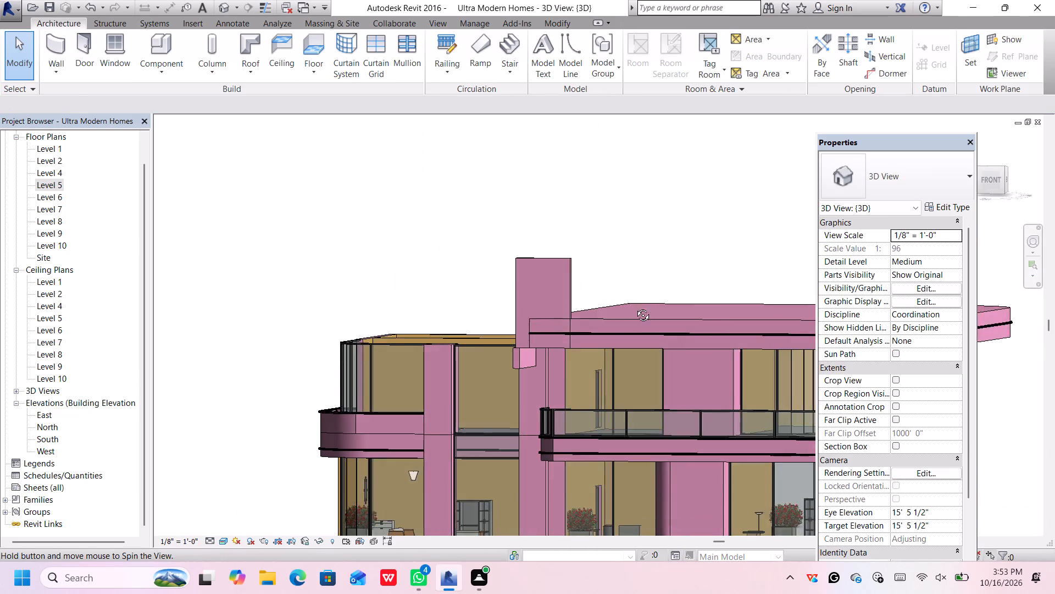
middle_drag(635, 307, 704, 408)
scroll(707, 408, up, 4)
scroll(735, 422, down, 3)
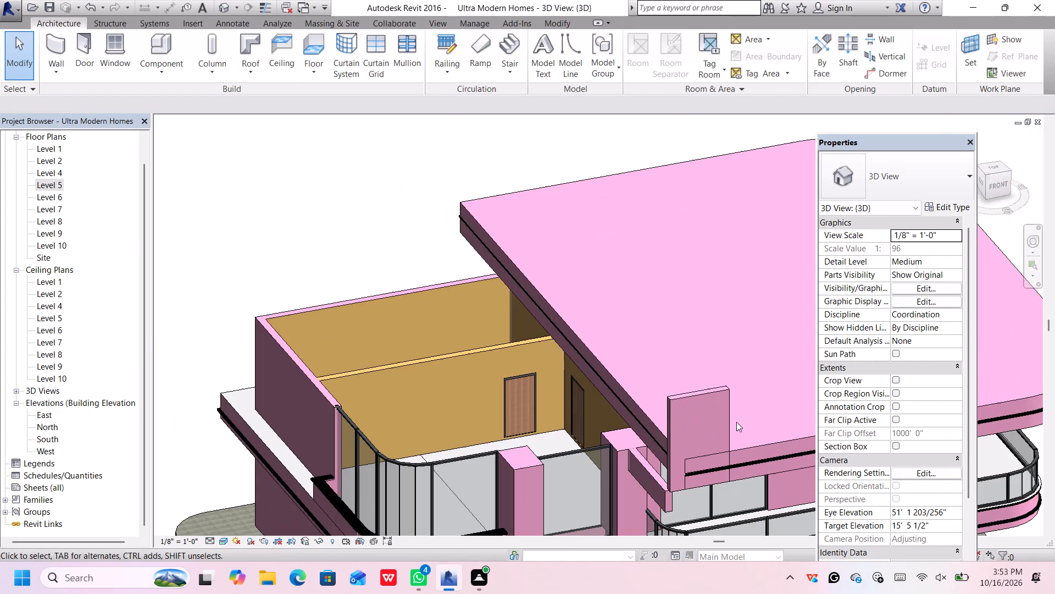
middle_drag(745, 436, 716, 318)
scroll(687, 338, up, 1)
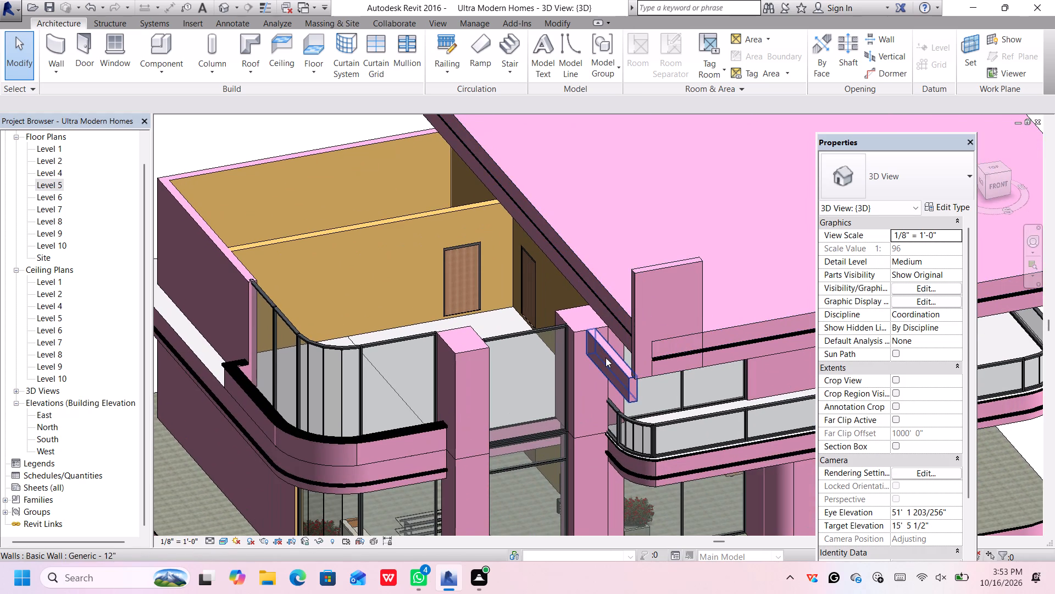
middle_click(606, 359)
middle_drag(608, 358, 702, 387)
shift+middle_click(702, 387)
shift+middle_click(702, 387)
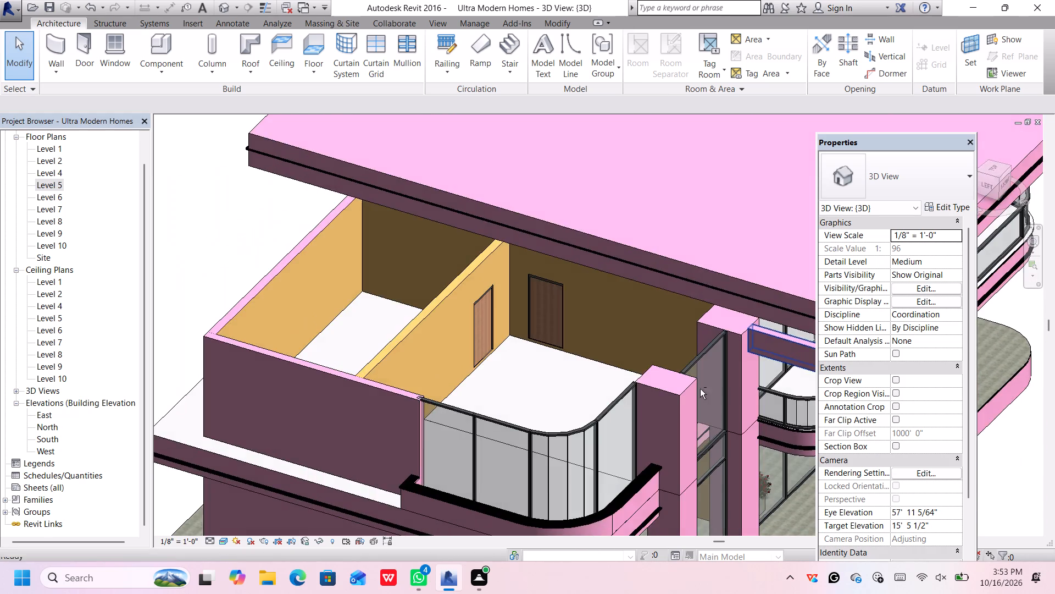
scroll(707, 377, down, 3)
scroll(705, 349, up, 6)
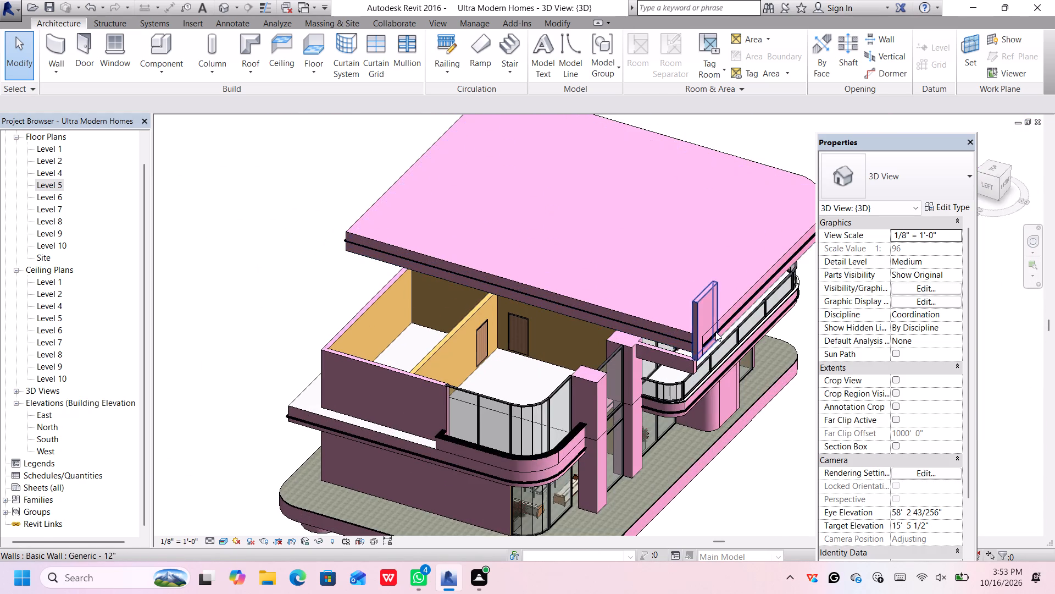
scroll(715, 332, up, 4)
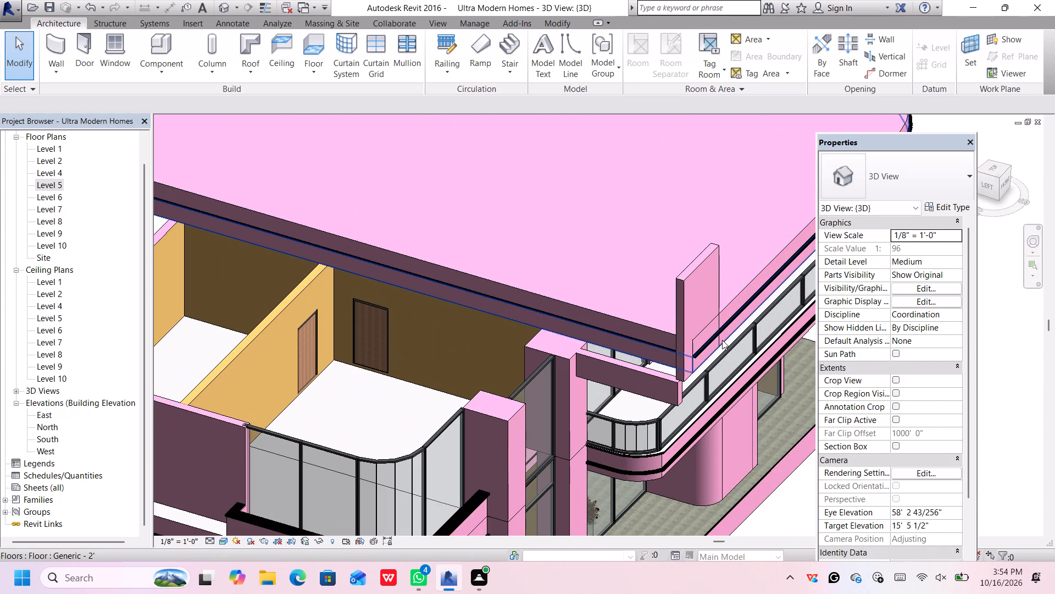
click(659, 375)
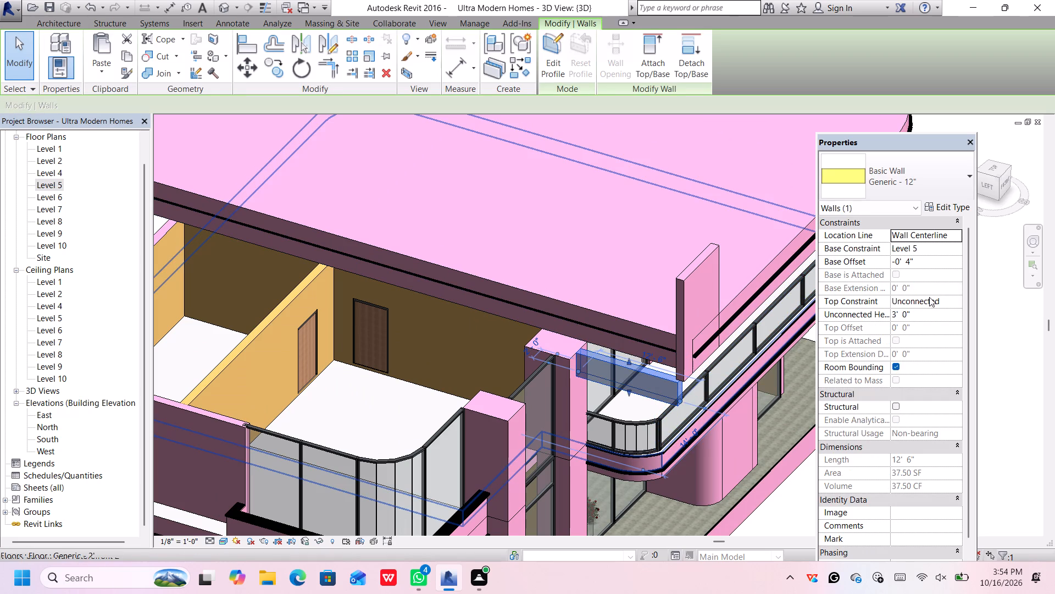
click(928, 265)
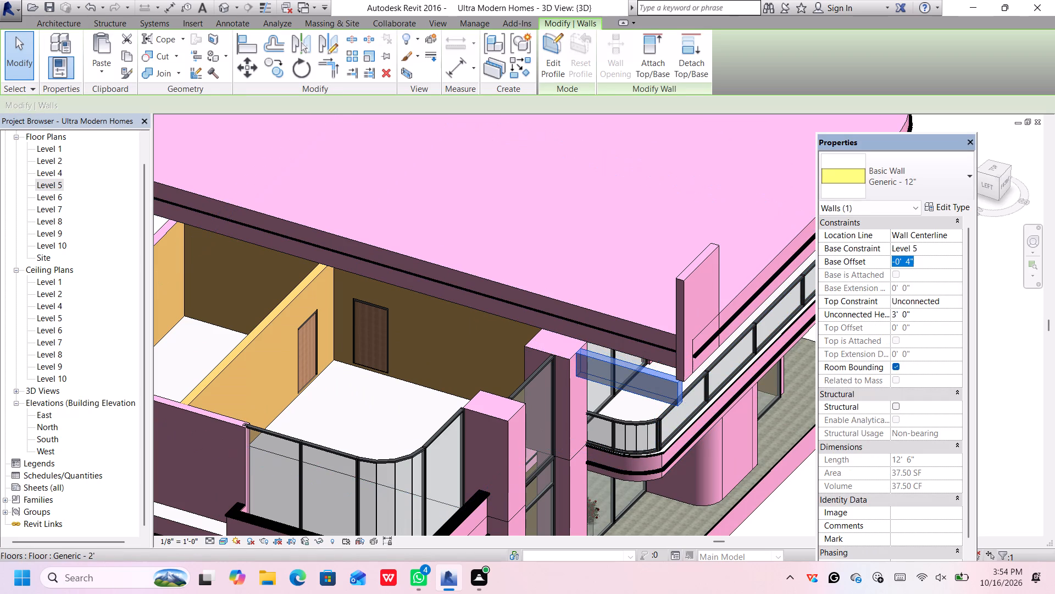
click(679, 276)
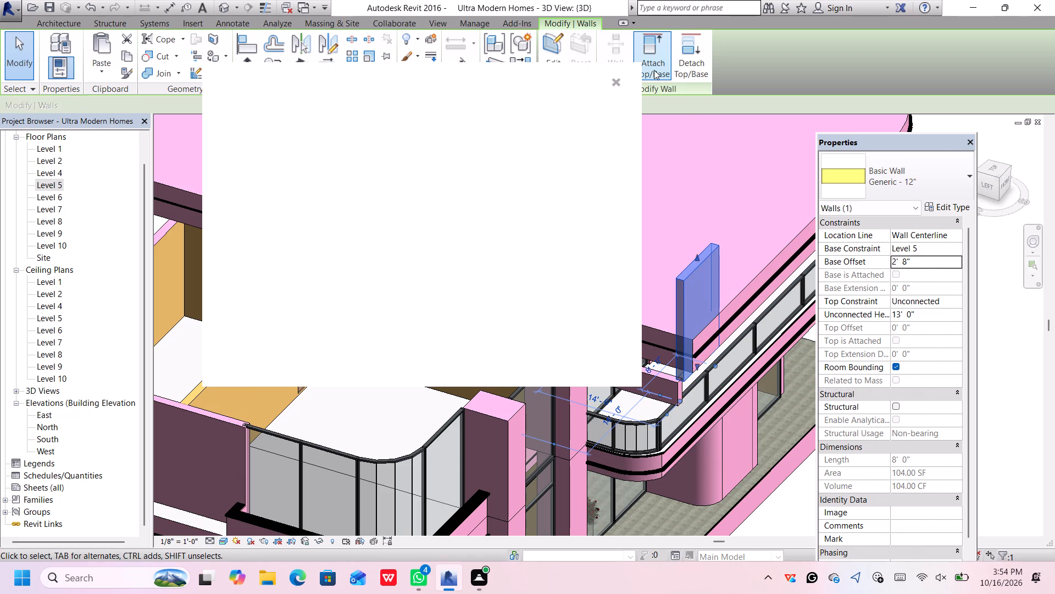
Dismiss the notification card covering the 3D view.
click(612, 81)
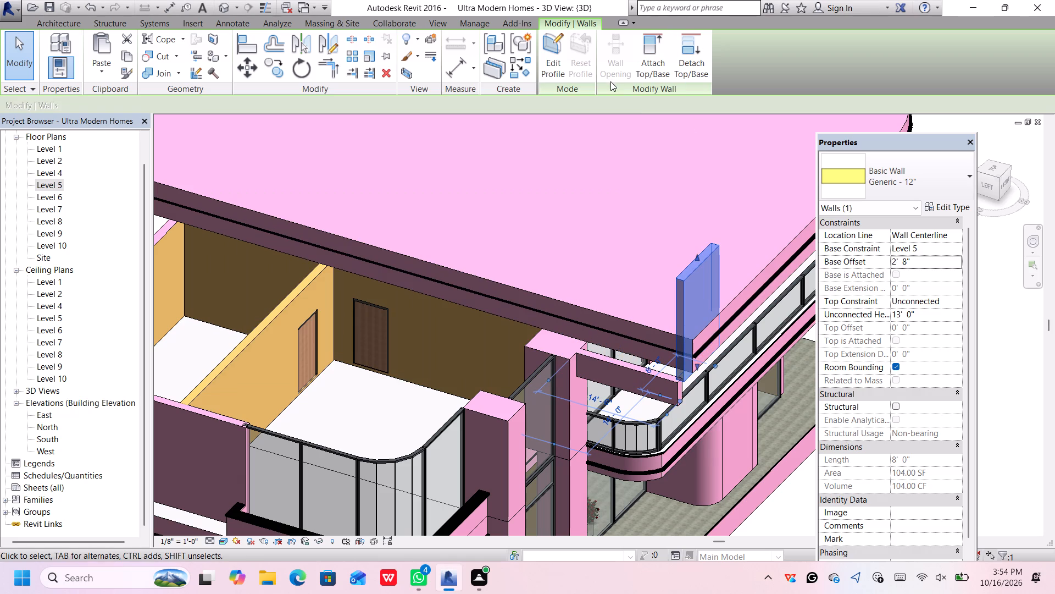
Set the base offset from Level 5 of the low side wall between the column and front wall segment to 2' 9".
click(641, 375)
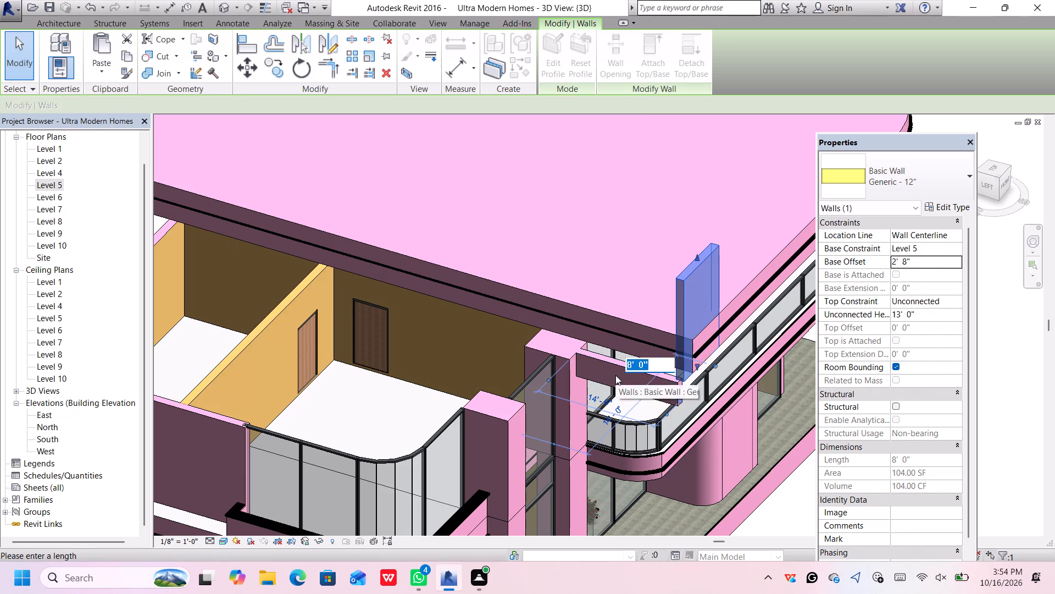
click(615, 375)
click(608, 367)
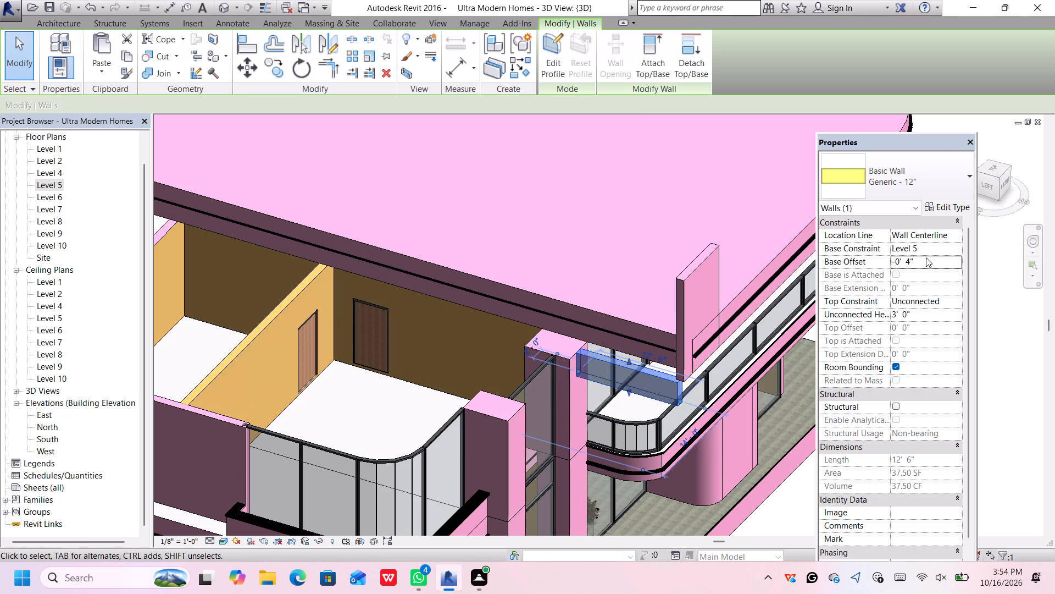
click(929, 254)
click(928, 261)
key(BackSpace)
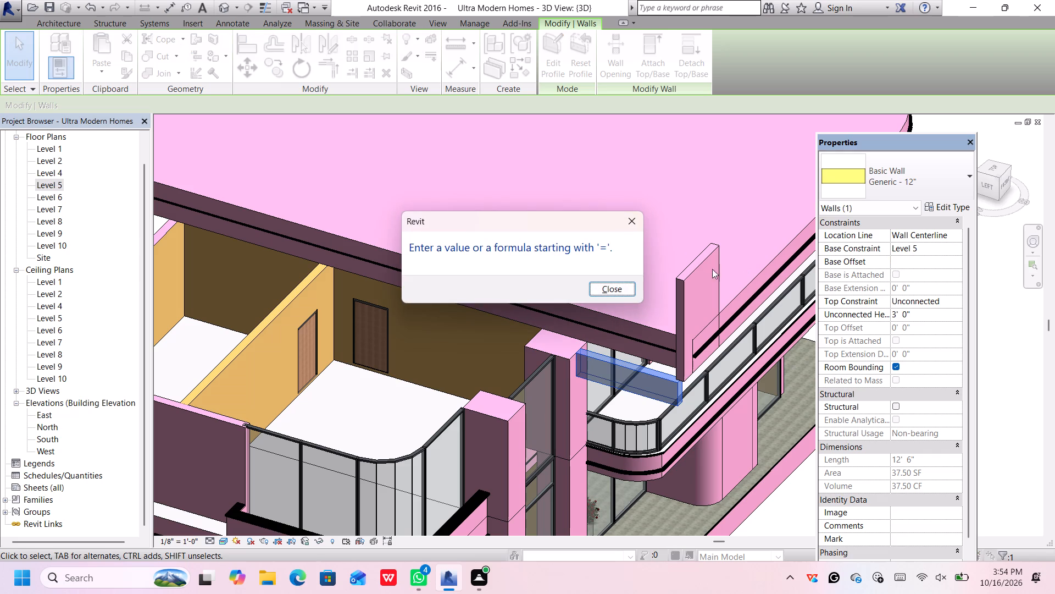
click(634, 221)
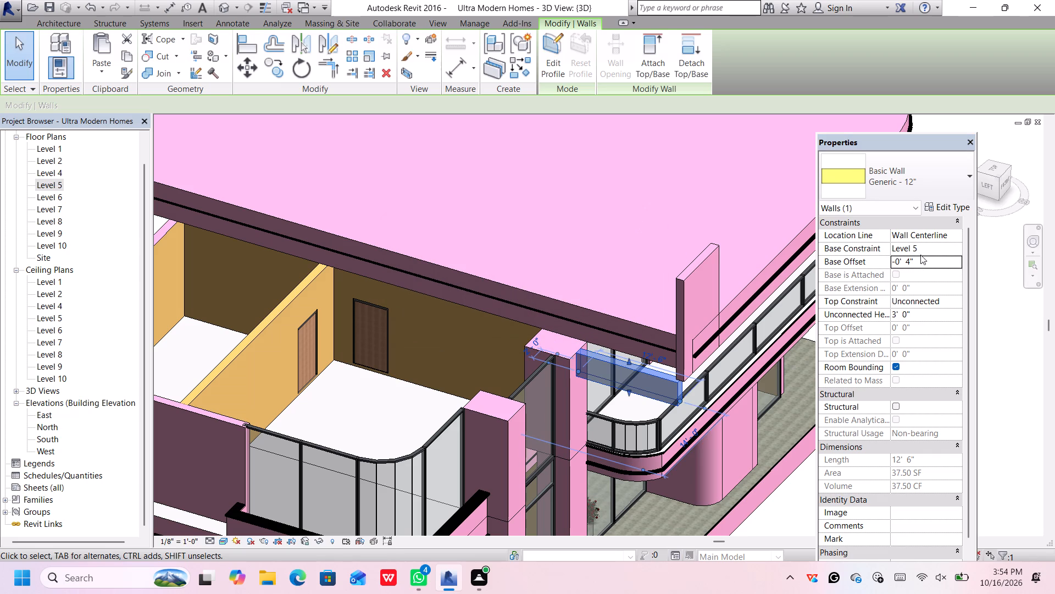
click(917, 252)
click(925, 265)
key(BackSpace)
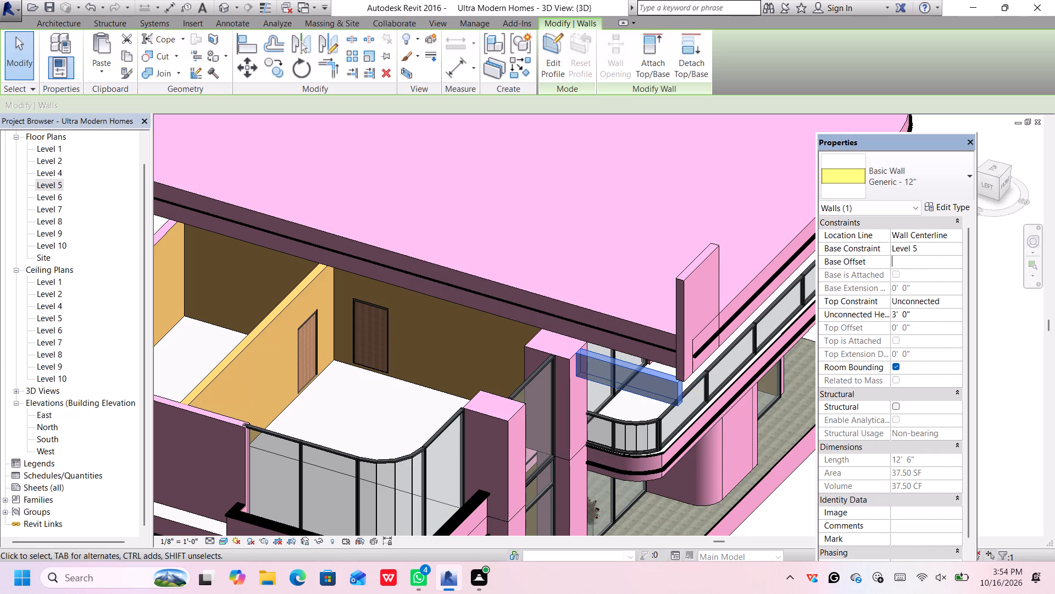
text(2')
key(9)
key(shift+quotedbl)
key(Return)
Set the unconnected height of the same side wall to 13'.
click(923, 313)
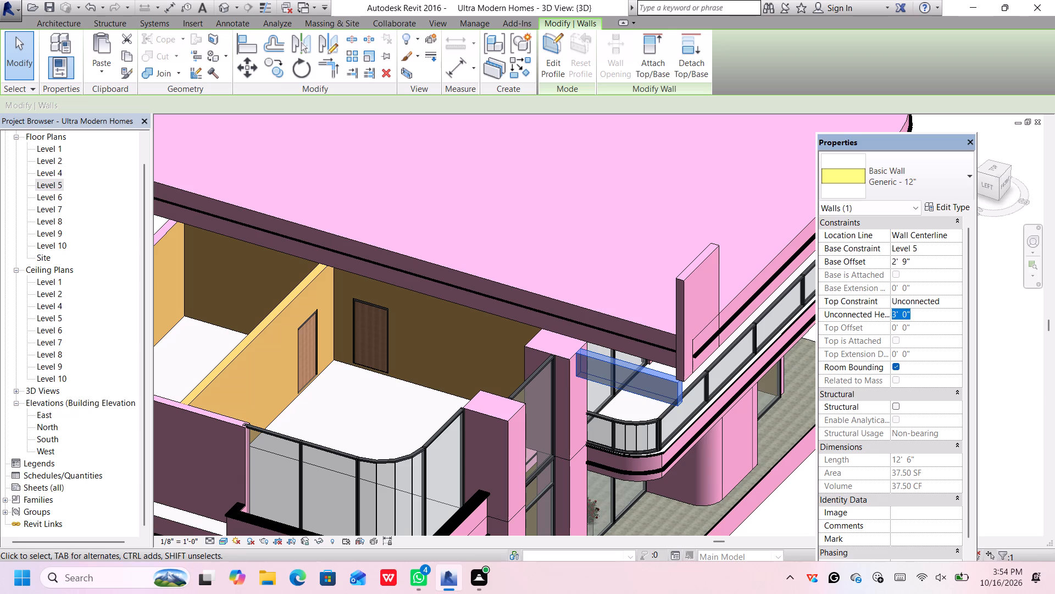
key(BackSpace)
key(1)
key(3)
key(apostrophe)
key(Return)
key(Return)
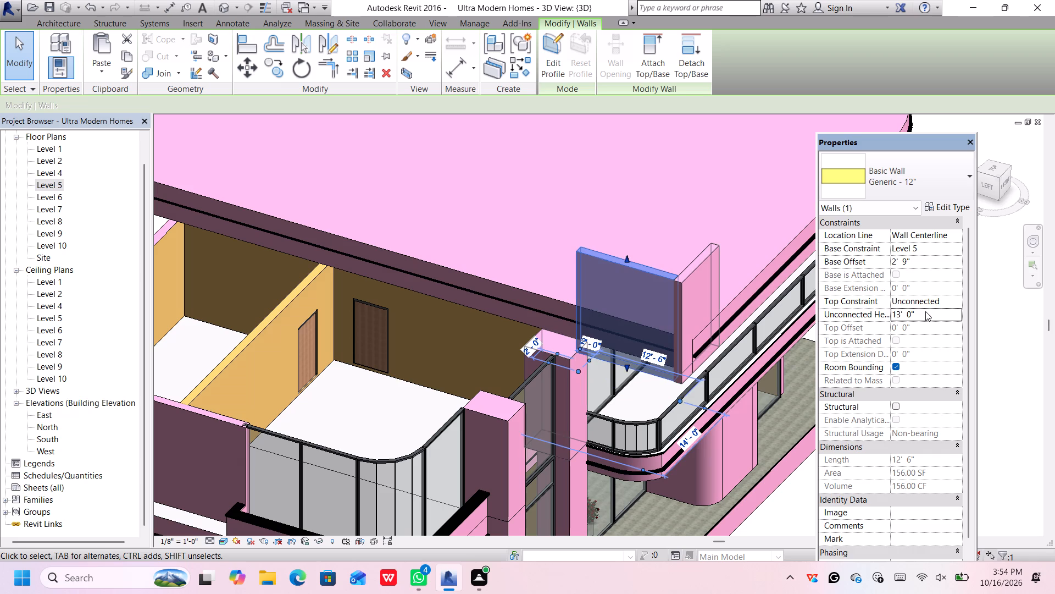
Examine how the raised side wall and front wall segment meet the stacked roof slabs and column, from an angle and from the front.
scroll(631, 422, up, 5)
scroll(698, 353, down, 2)
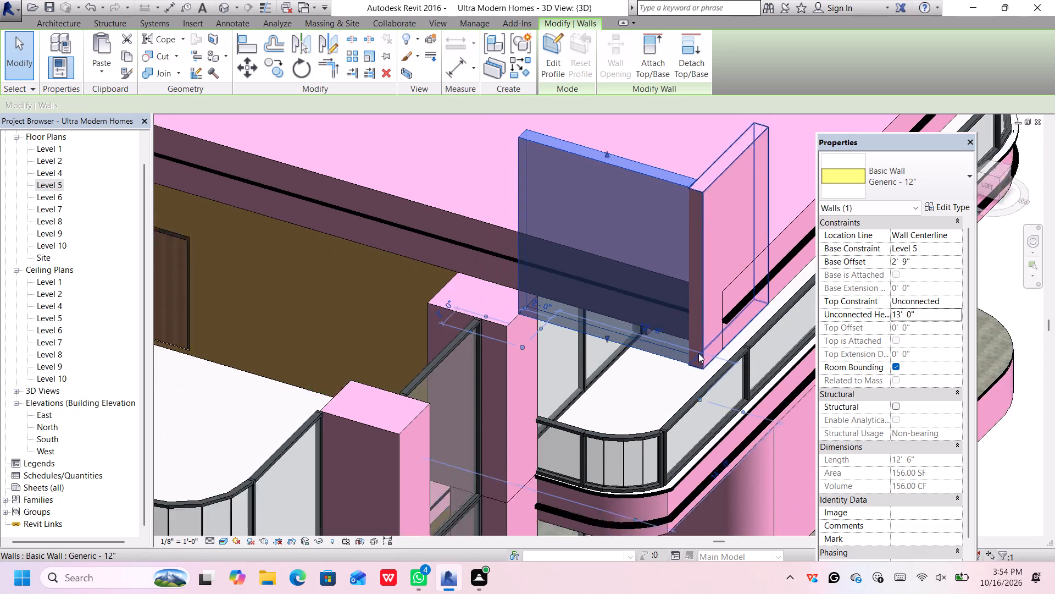
scroll(698, 353, down, 2)
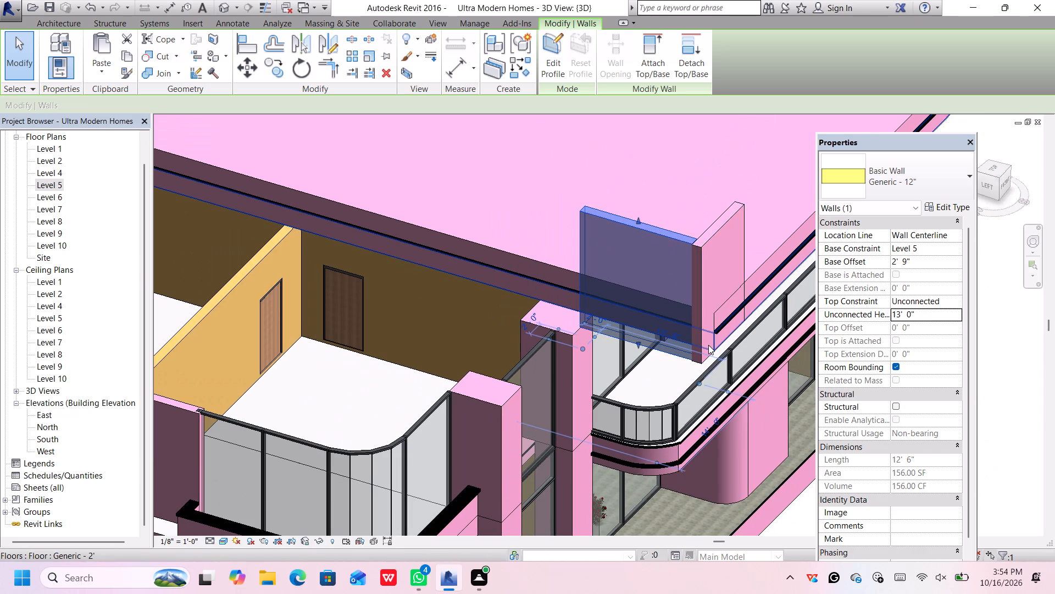
scroll(712, 341, down, 1)
scroll(762, 291, up, 1)
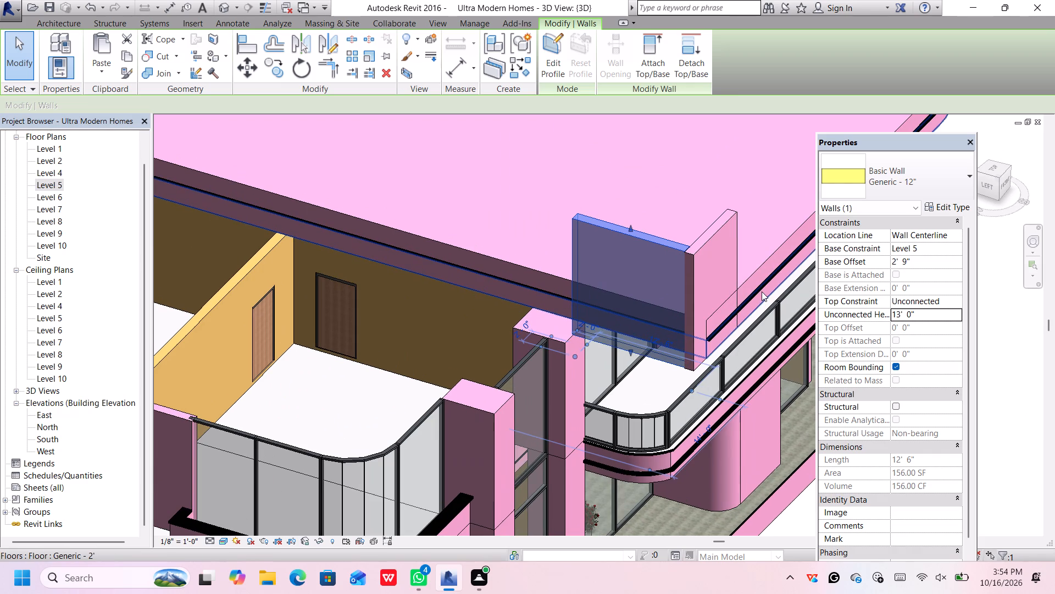
scroll(580, 320, down, 1)
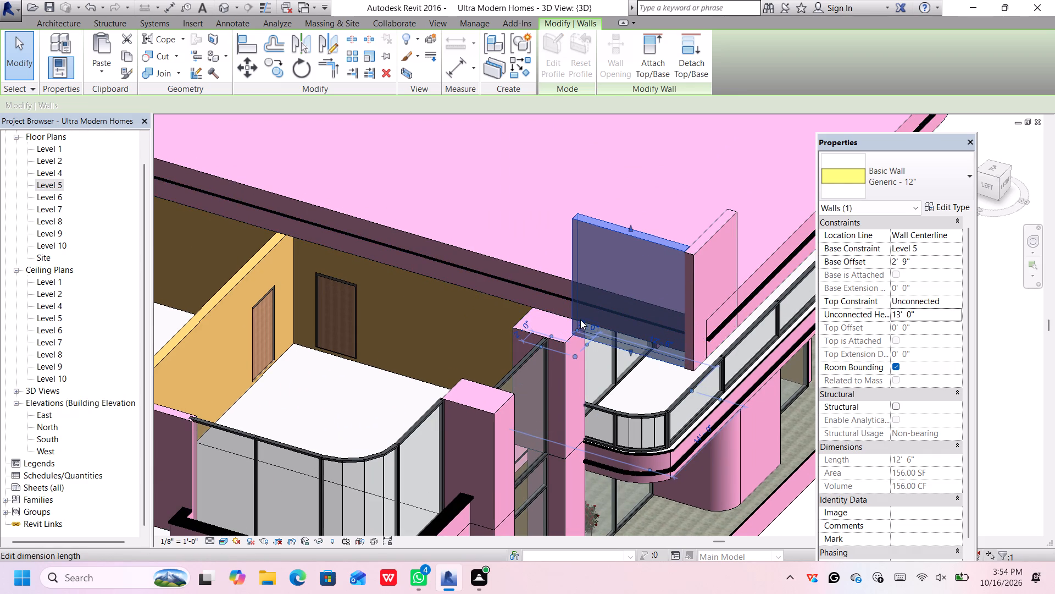
click(1021, 311)
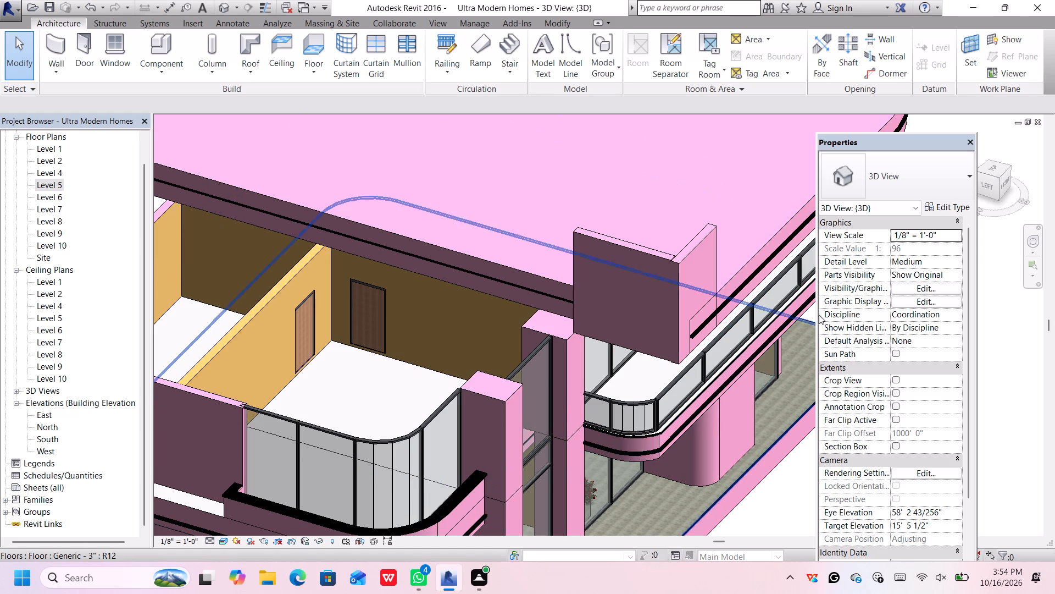
scroll(848, 316, down, 1)
click(1004, 181)
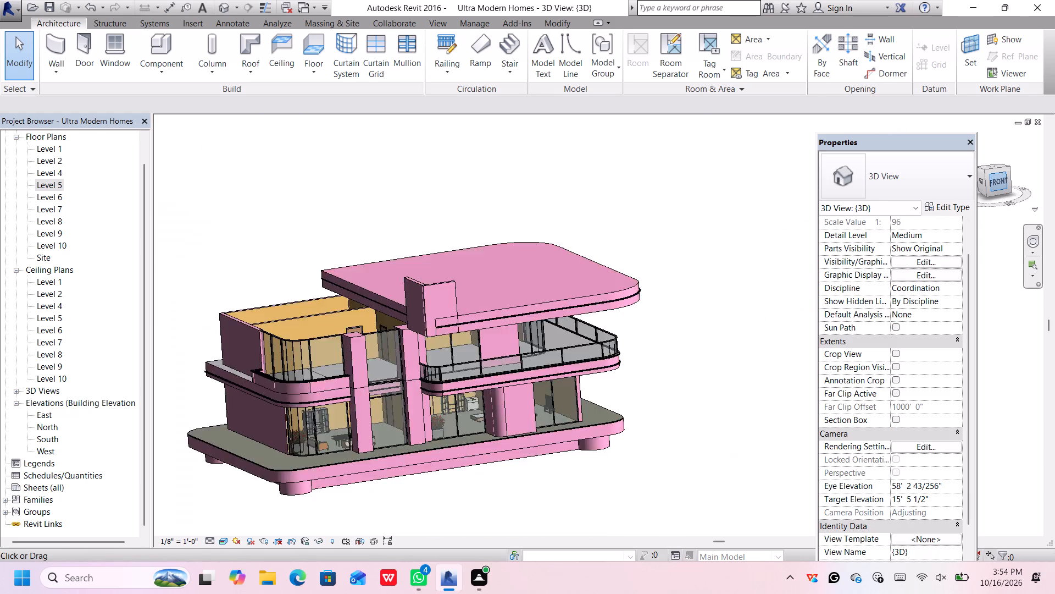
scroll(621, 241, up, 2)
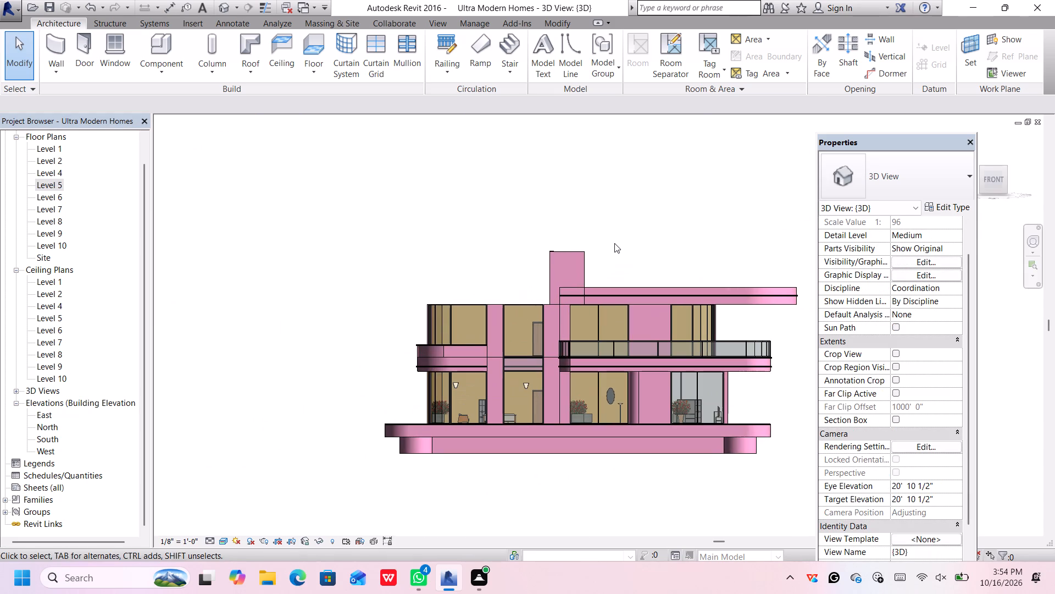
middle_drag(614, 243, 559, 232)
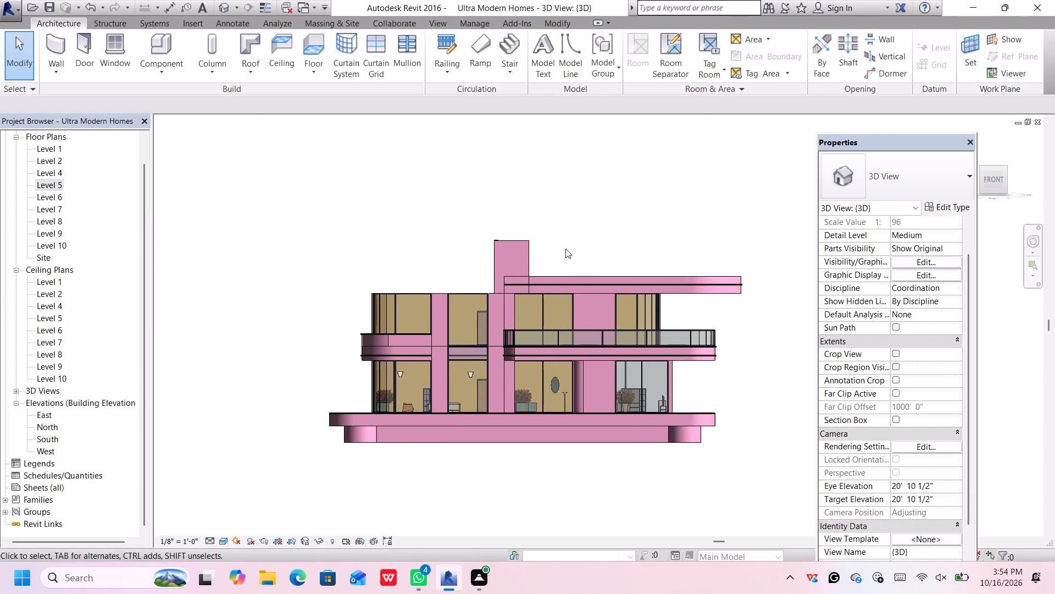
middle_drag(552, 252, 523, 244)
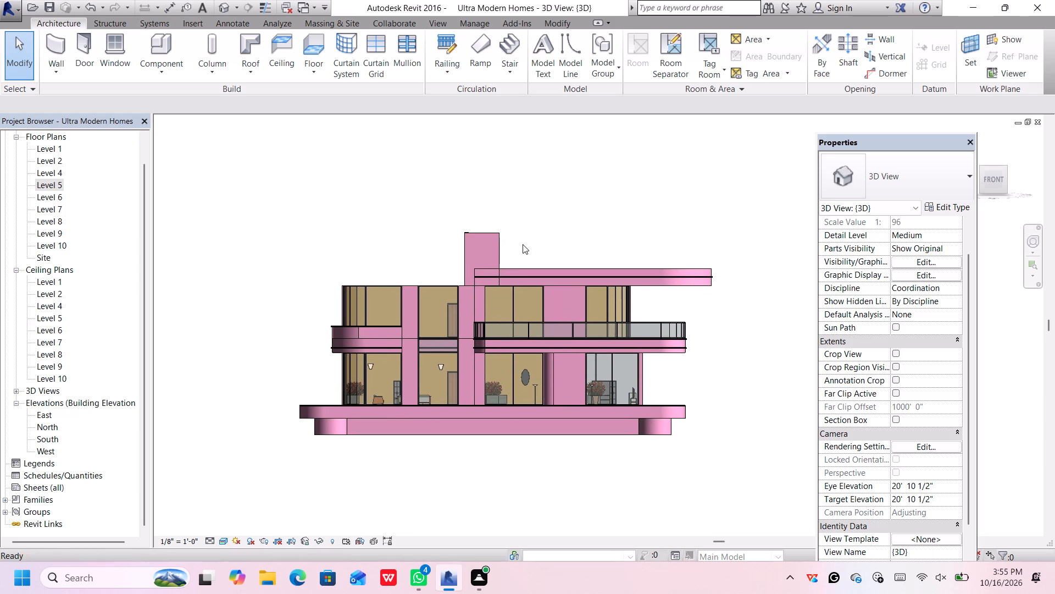
scroll(519, 246, up, 5)
scroll(519, 248, down, 2)
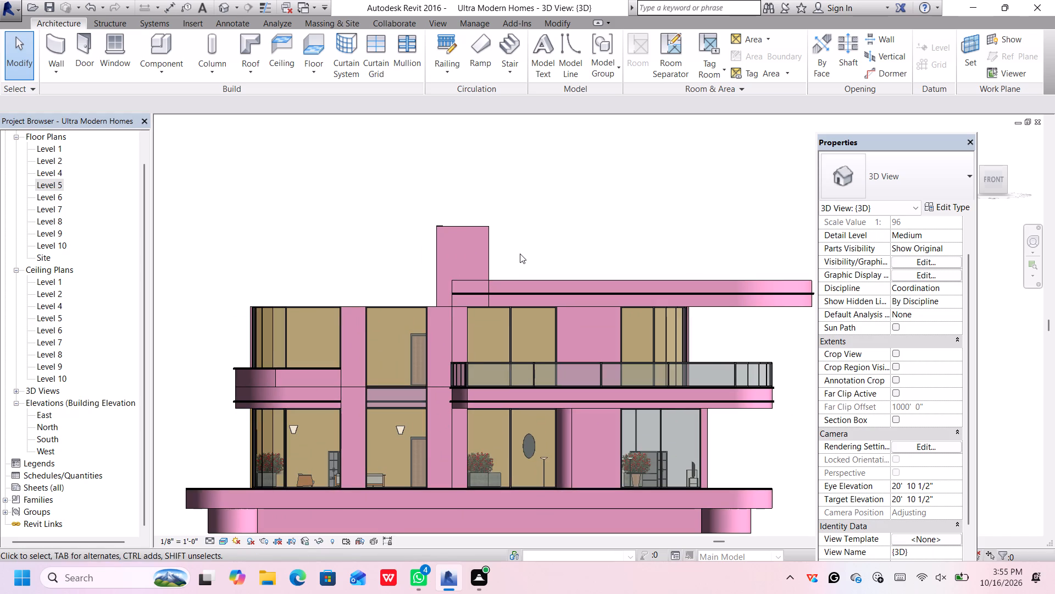
scroll(471, 291, up, 2)
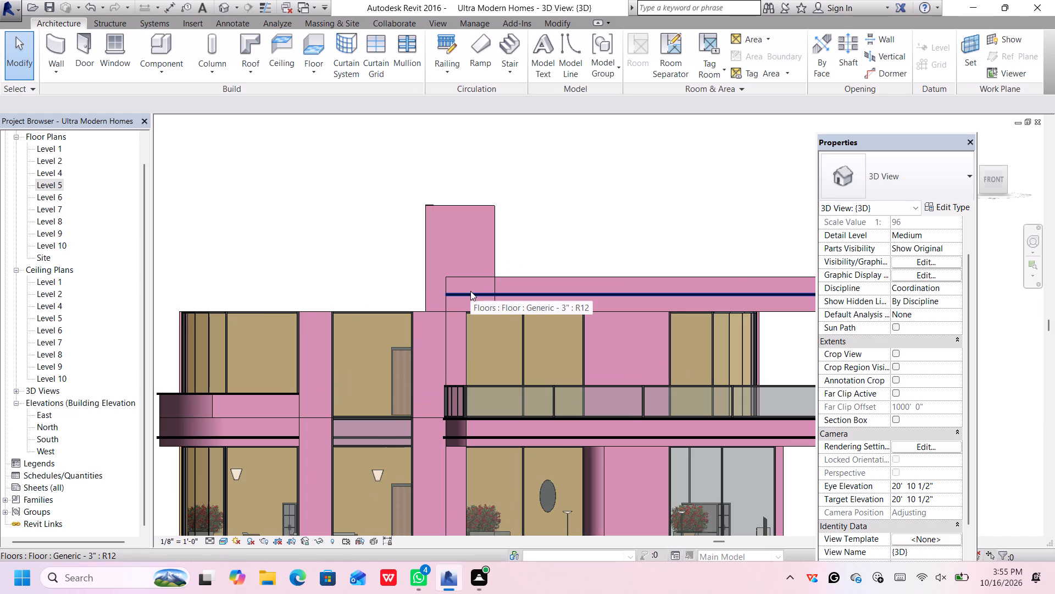
scroll(472, 294, down, 1)
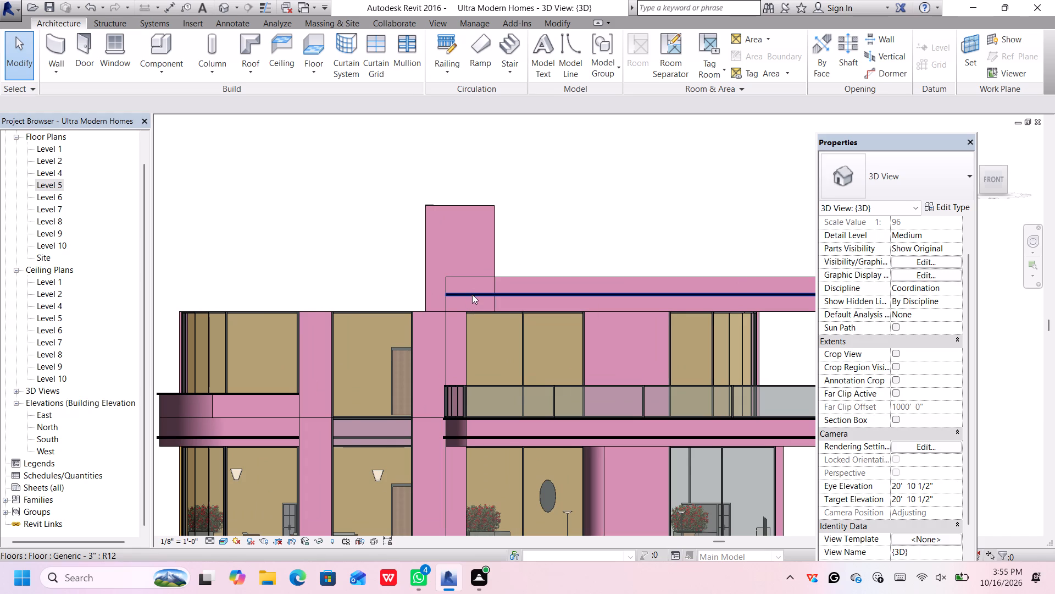
scroll(472, 294, down, 3)
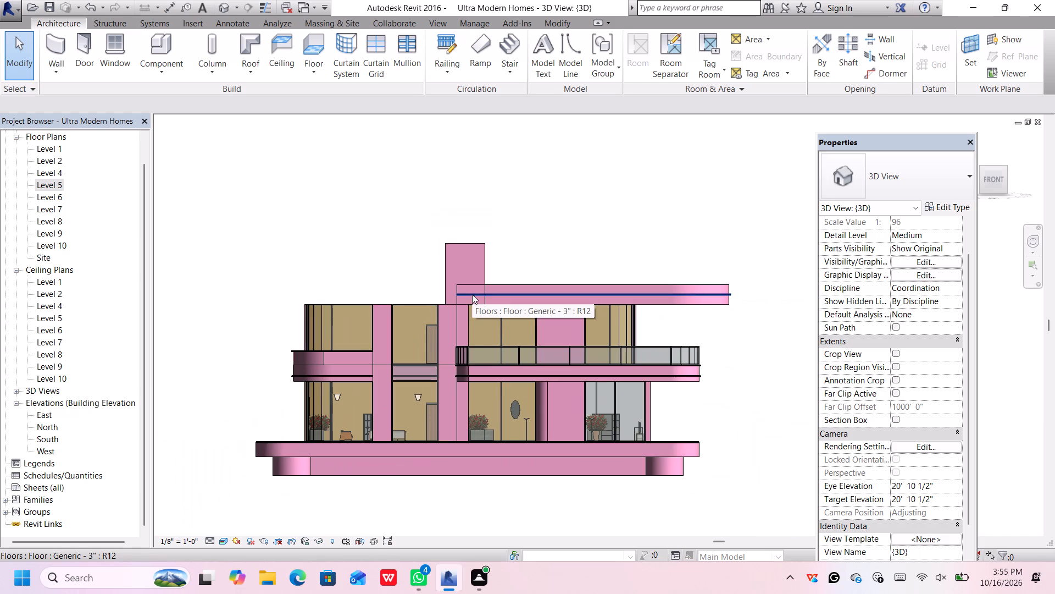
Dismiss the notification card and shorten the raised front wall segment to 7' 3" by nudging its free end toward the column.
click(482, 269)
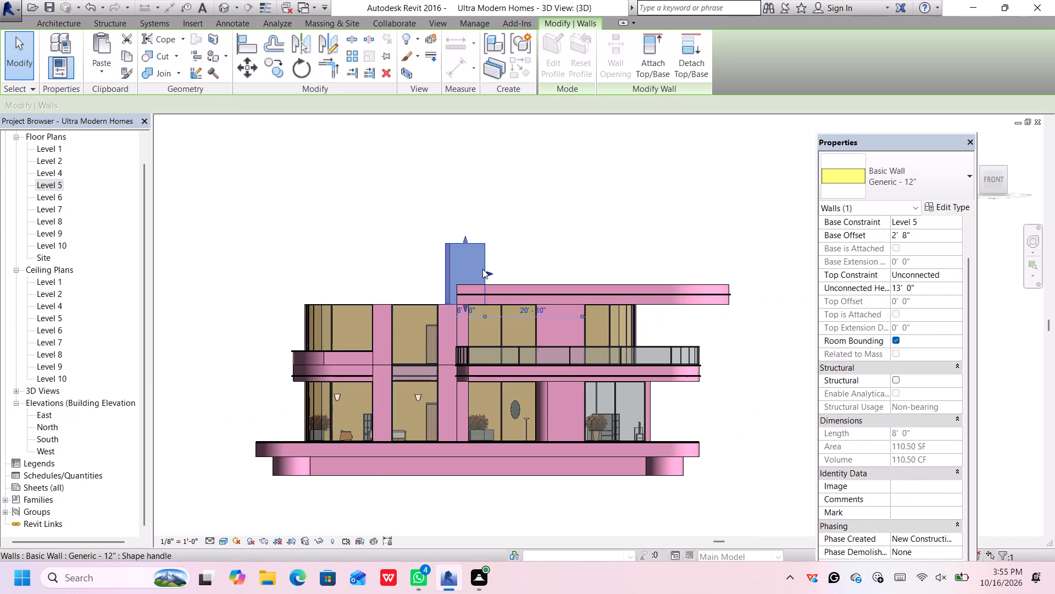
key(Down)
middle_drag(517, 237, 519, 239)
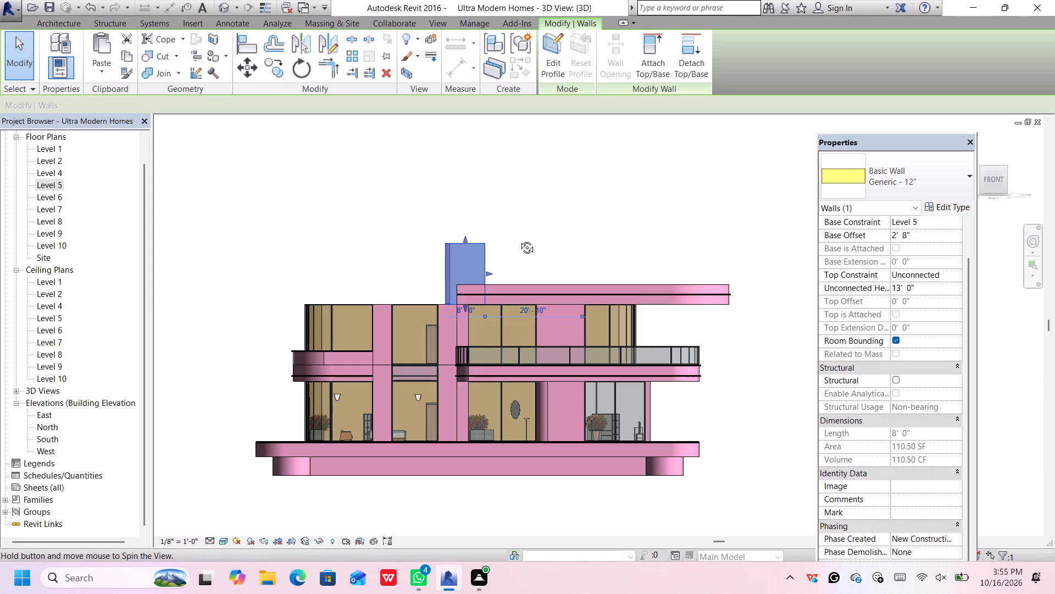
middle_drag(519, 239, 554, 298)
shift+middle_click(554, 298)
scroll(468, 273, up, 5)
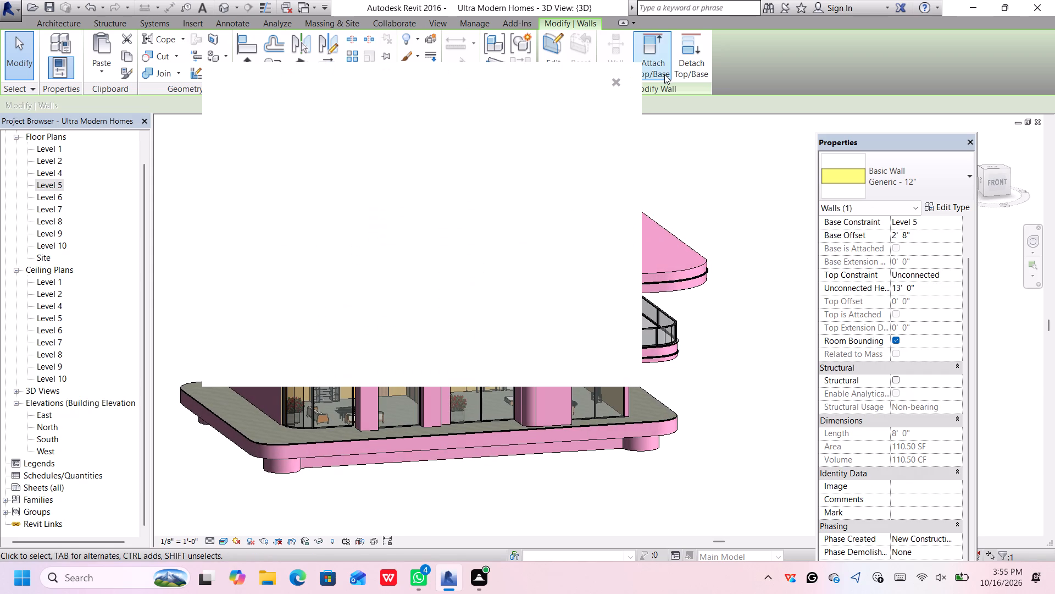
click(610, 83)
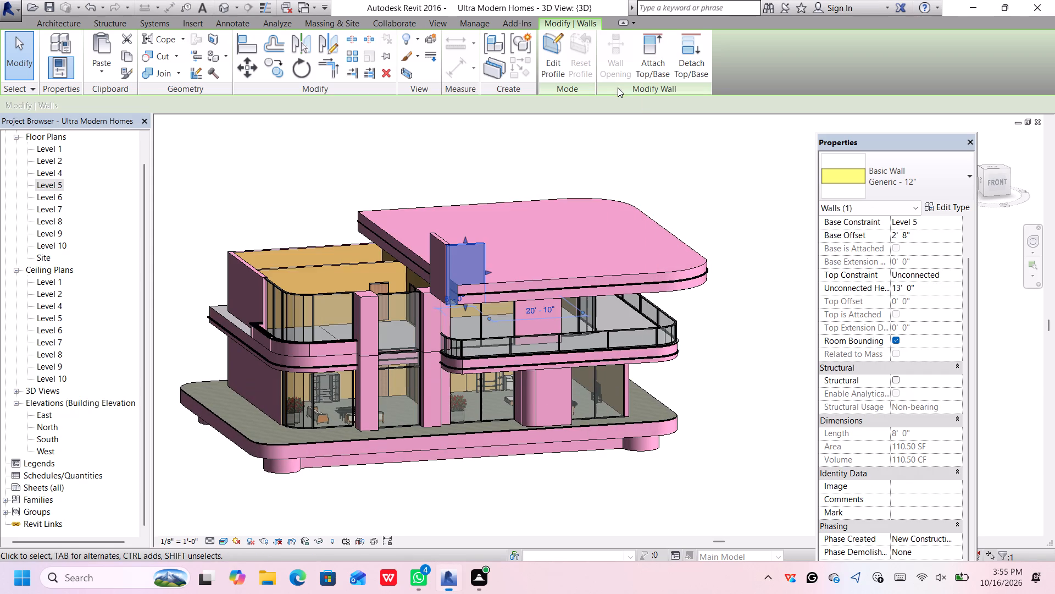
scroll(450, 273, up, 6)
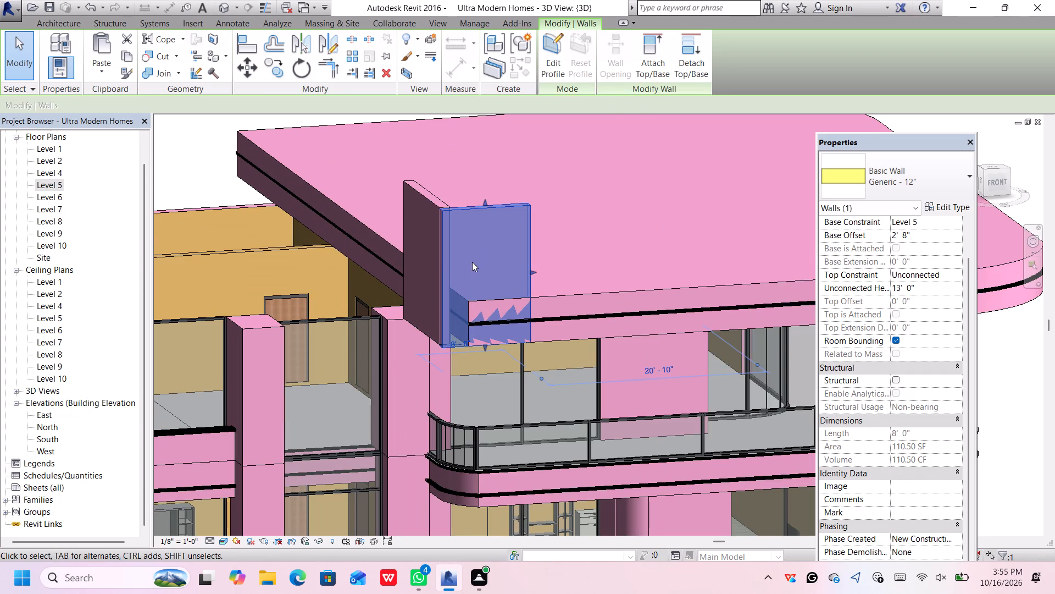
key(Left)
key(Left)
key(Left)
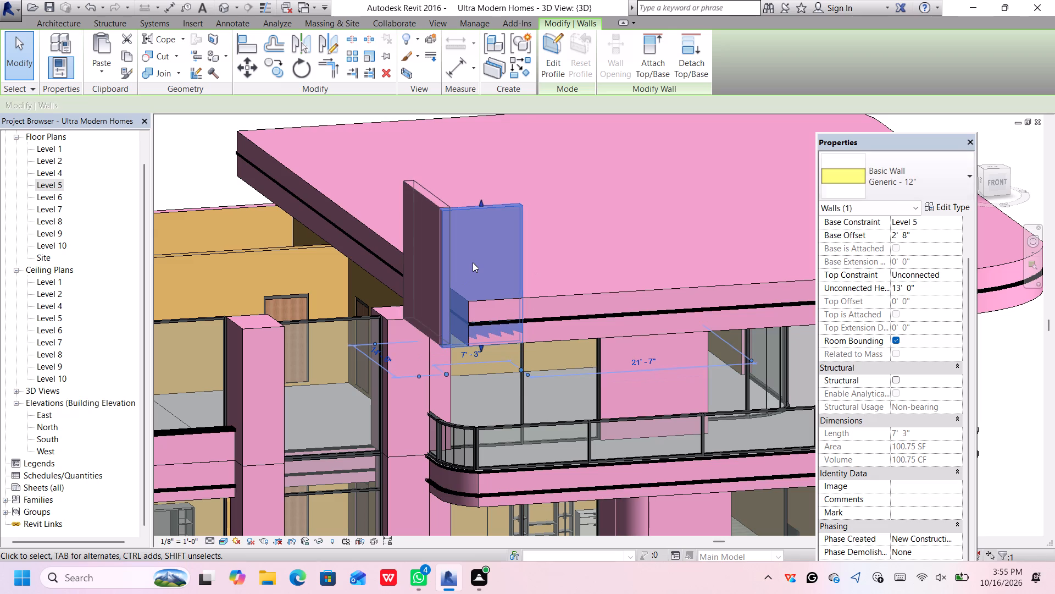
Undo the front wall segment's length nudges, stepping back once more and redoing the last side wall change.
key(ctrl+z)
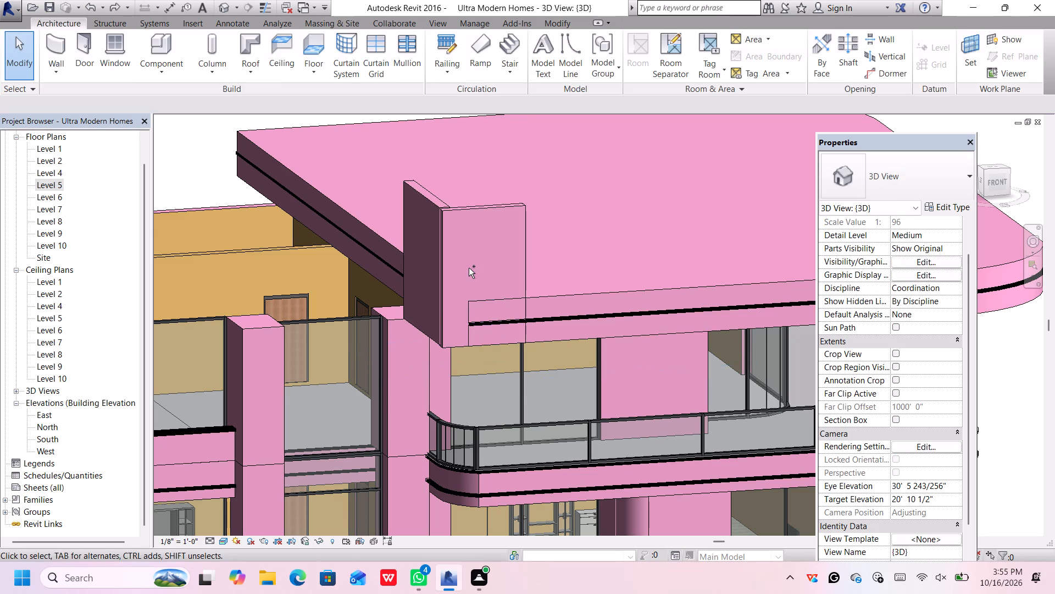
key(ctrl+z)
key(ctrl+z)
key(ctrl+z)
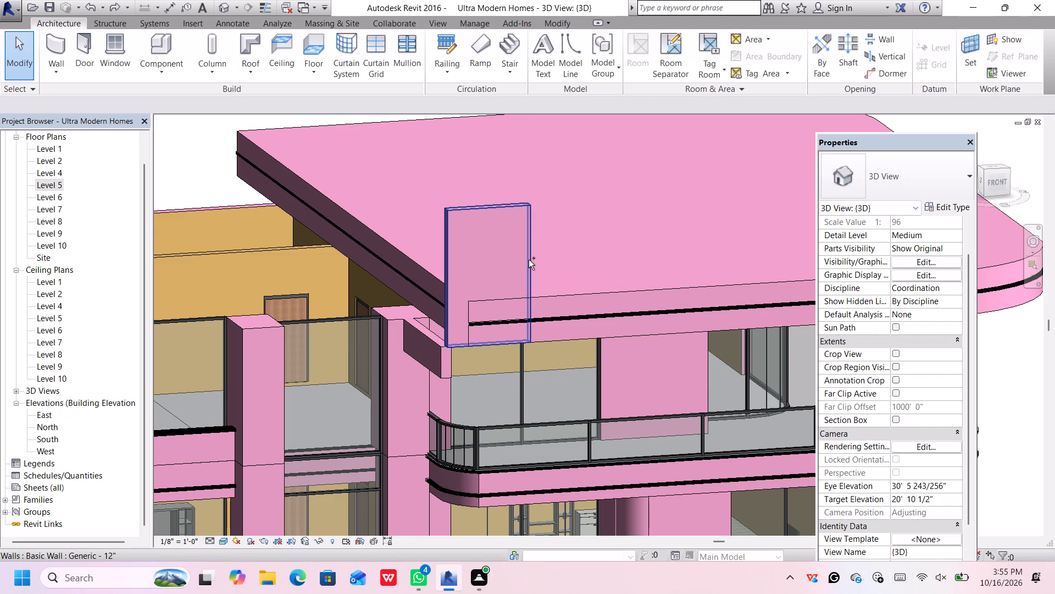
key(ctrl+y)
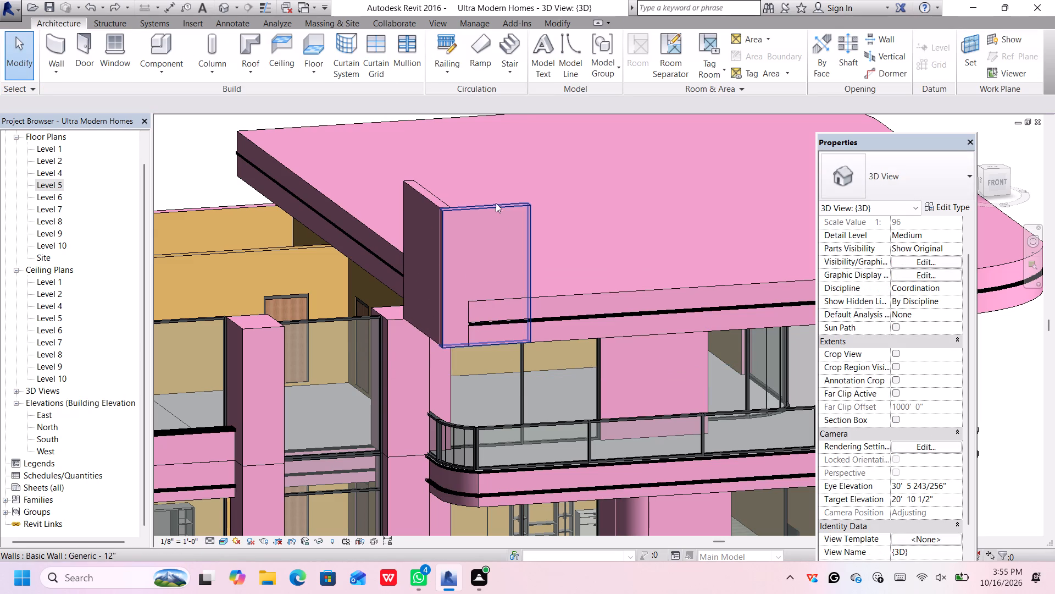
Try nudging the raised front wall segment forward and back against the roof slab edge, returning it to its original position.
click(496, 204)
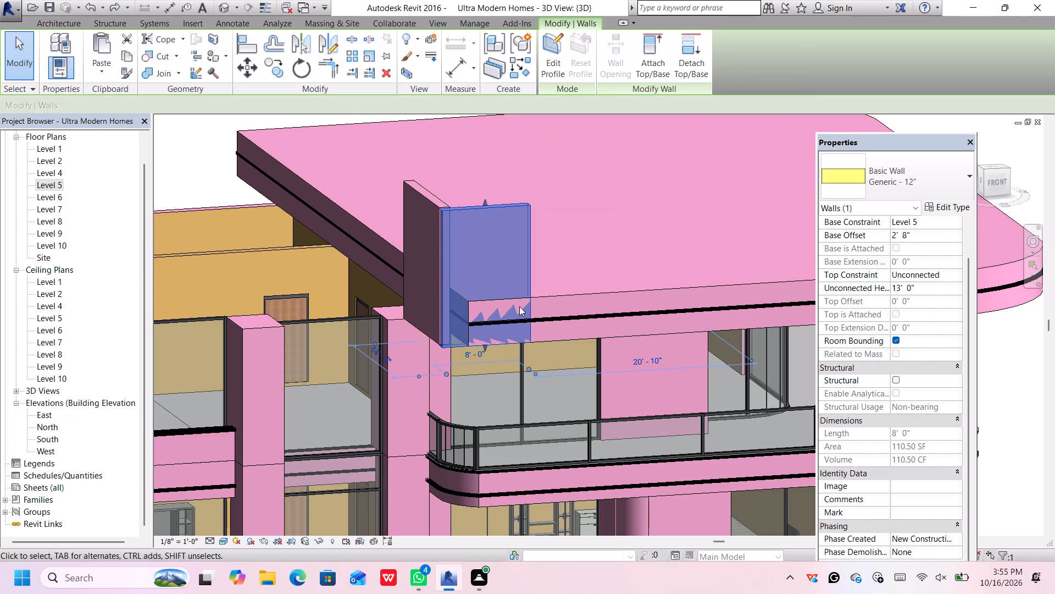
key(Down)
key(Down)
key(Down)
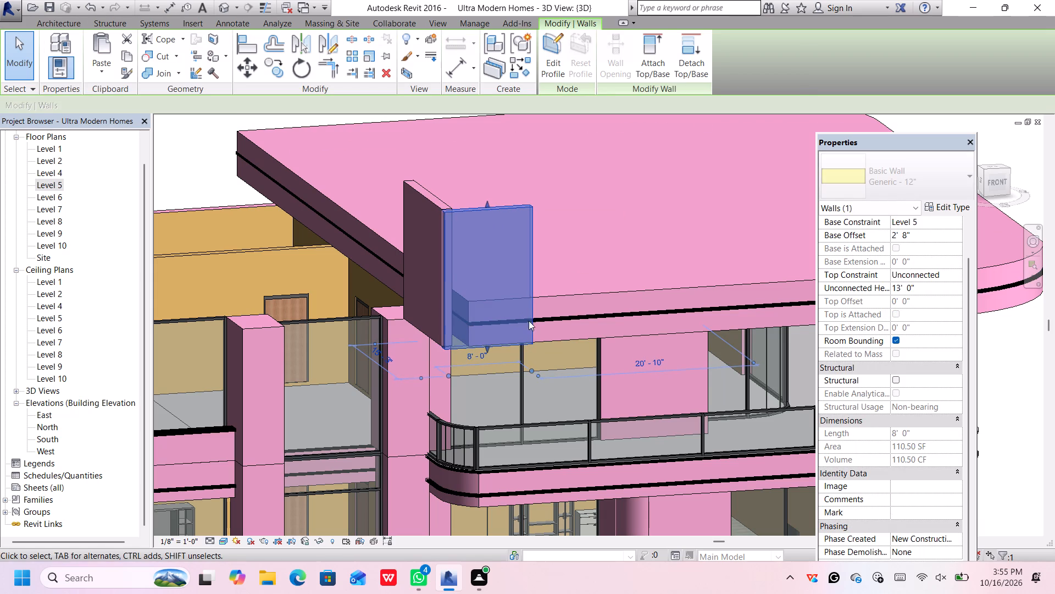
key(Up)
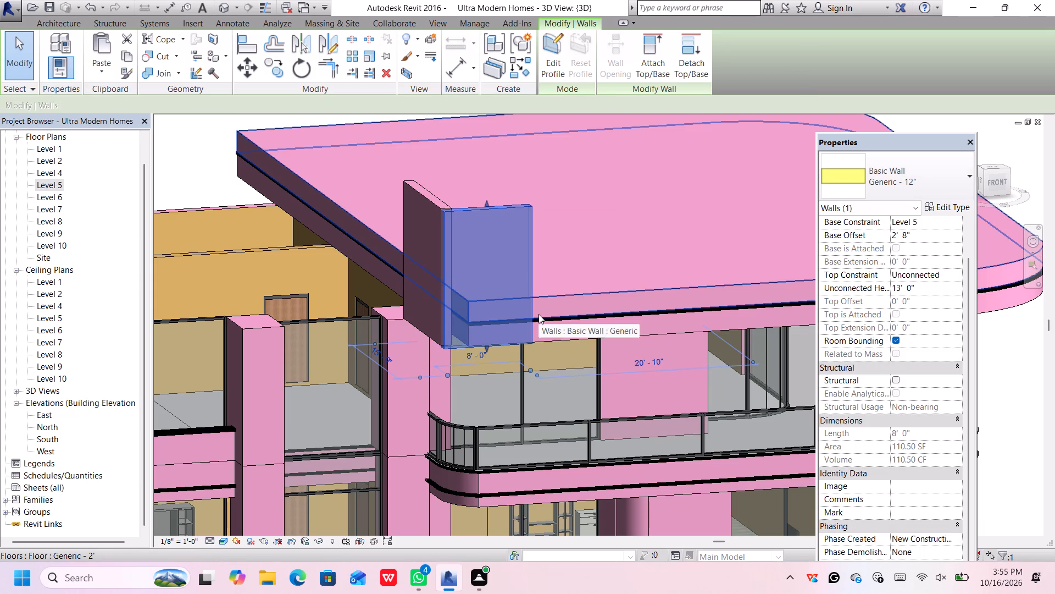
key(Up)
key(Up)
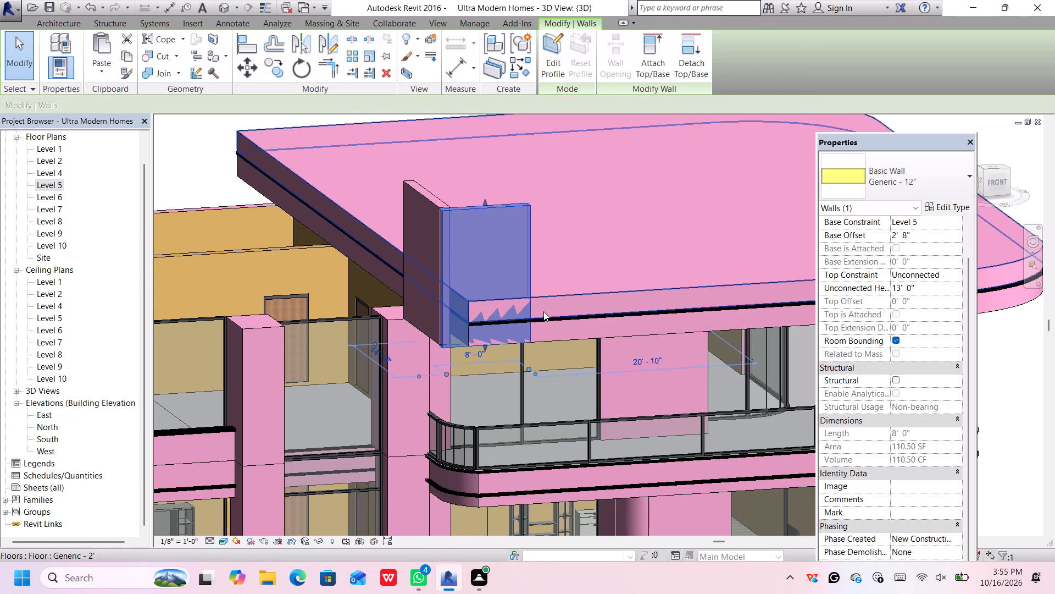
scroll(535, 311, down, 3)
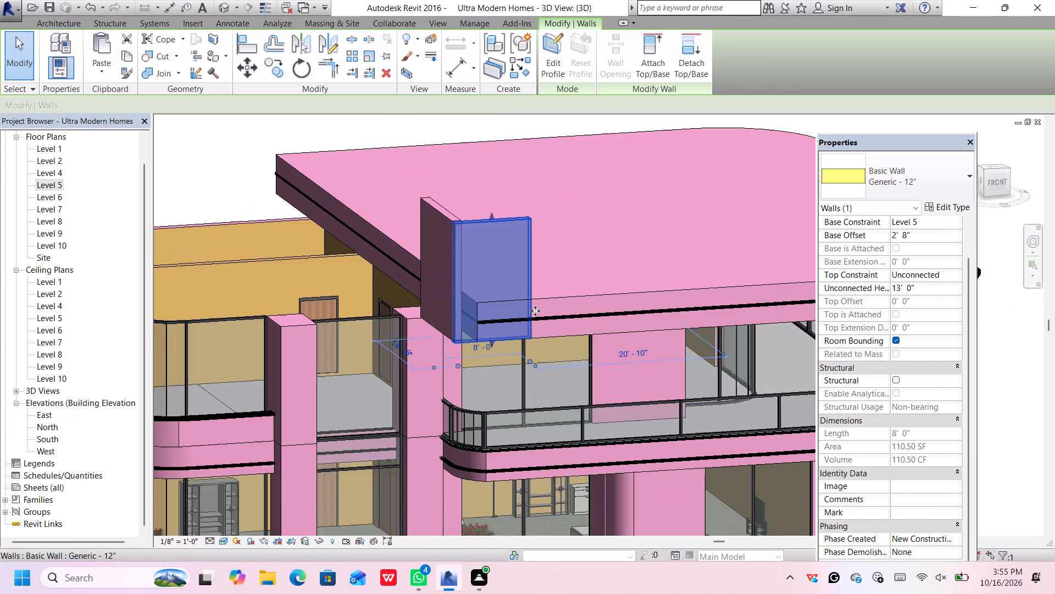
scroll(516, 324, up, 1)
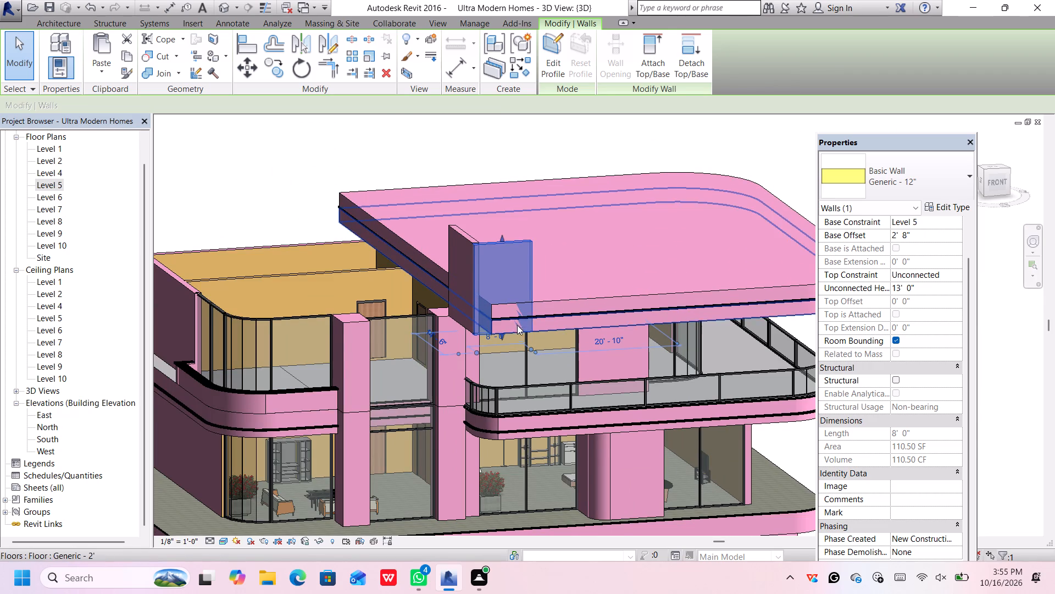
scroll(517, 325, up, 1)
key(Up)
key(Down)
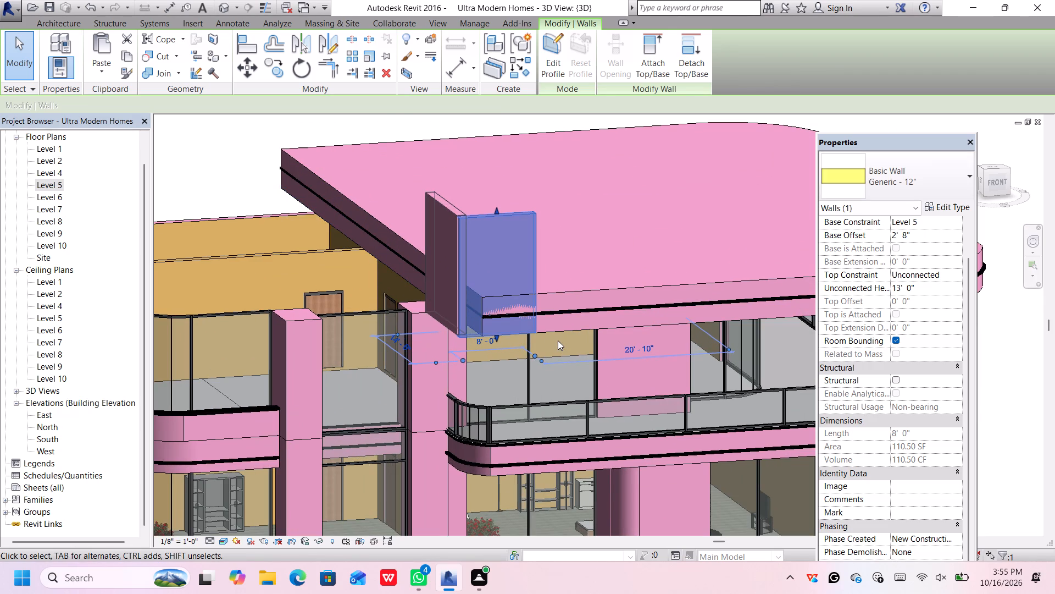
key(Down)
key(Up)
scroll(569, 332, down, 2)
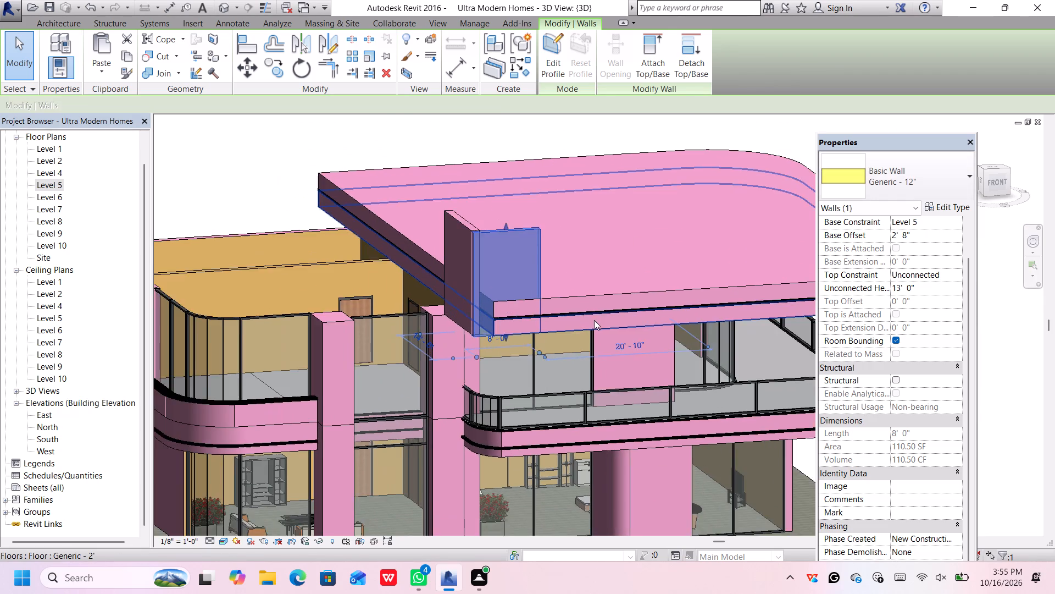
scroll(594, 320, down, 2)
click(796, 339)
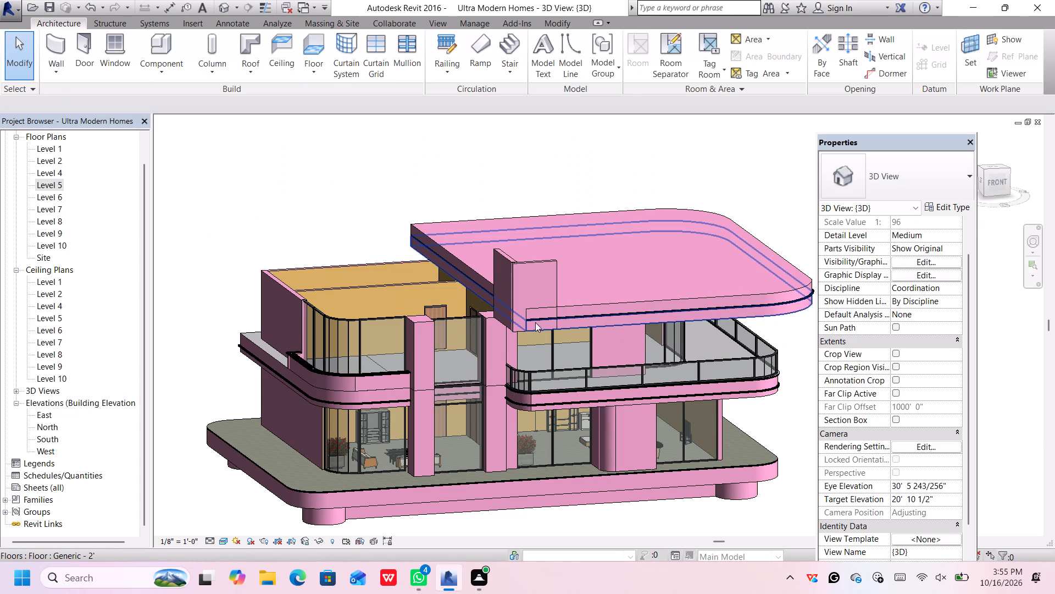
Examine the raised front wall segment's fit against the roof slab edge and the column below, up close and from the front.
scroll(532, 319, up, 7)
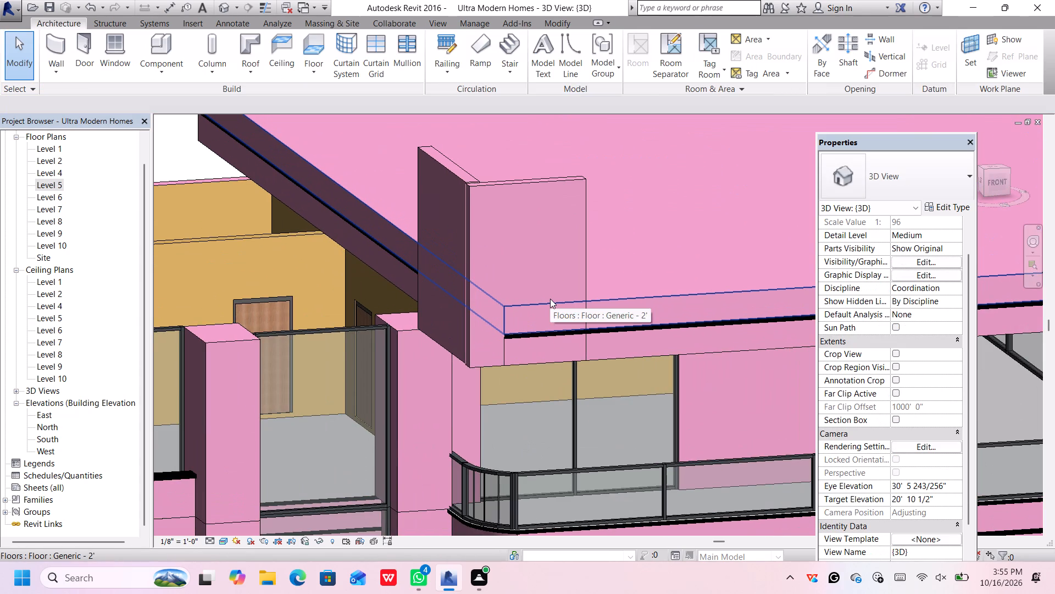
scroll(549, 299, down, 1)
middle_drag(549, 299, 495, 243)
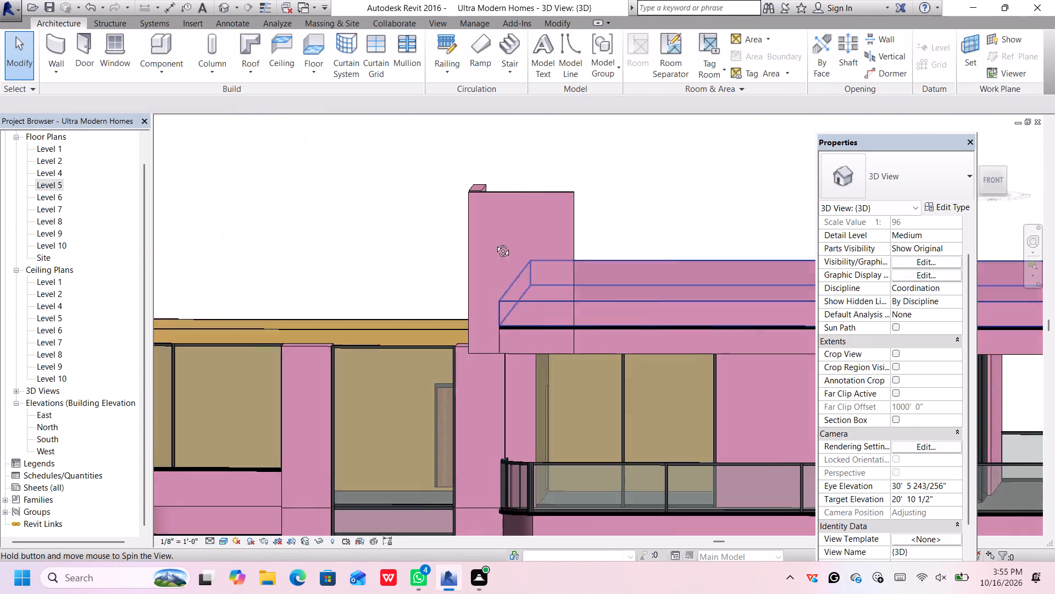
middle_drag(495, 243, 500, 240)
middle_click(500, 240)
middle_click(500, 241)
scroll(552, 271, down, 1)
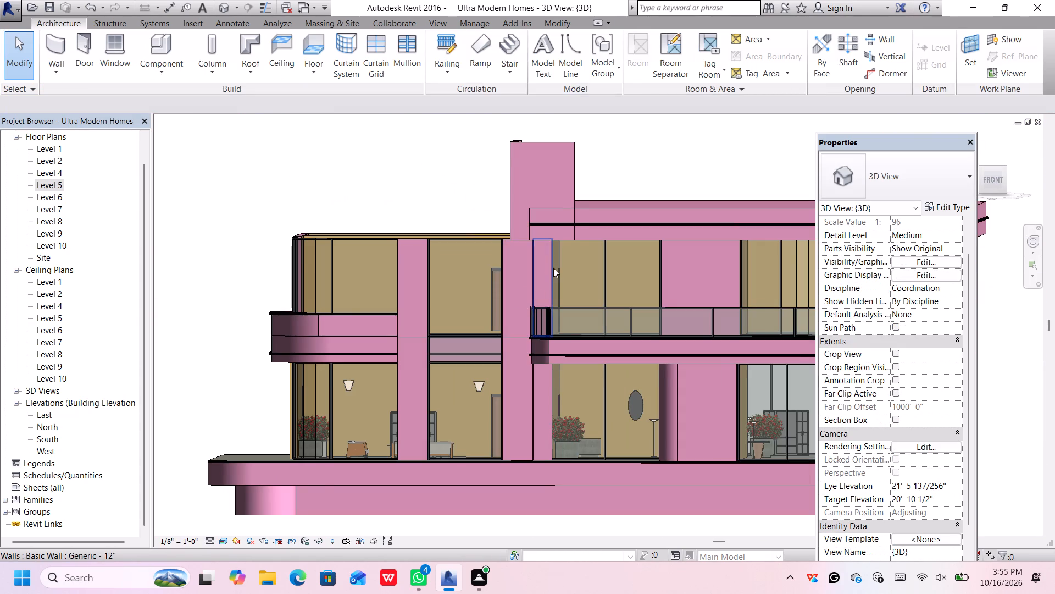
Edit the boundary of the thin Generic - 3" floor at Level 5, moving its straight west edge 3' inward, and finish the sketch.
scroll(553, 268, down, 1)
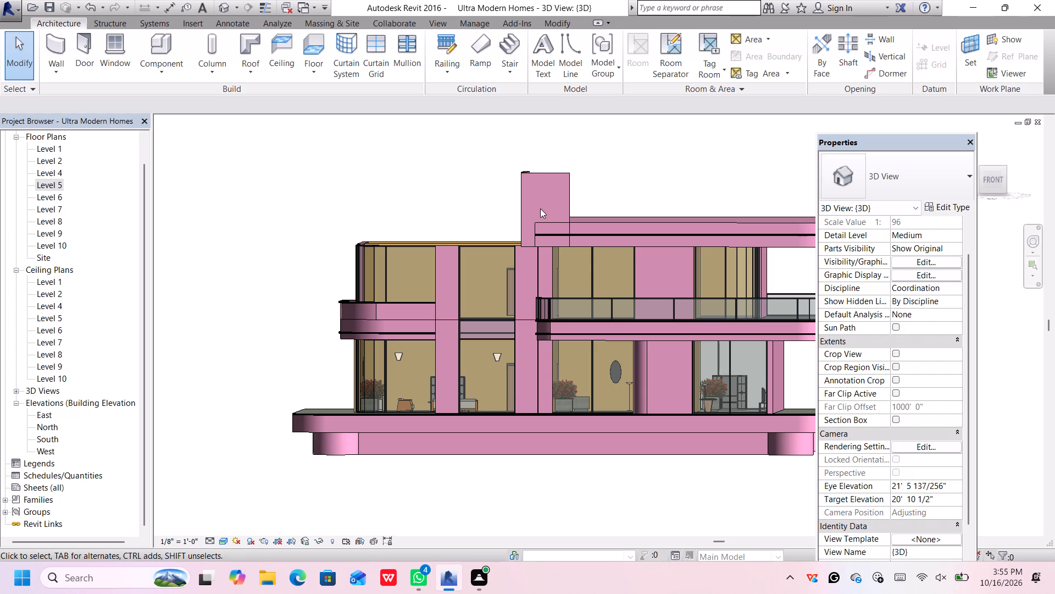
scroll(562, 193, up, 4)
scroll(528, 262, up, 2)
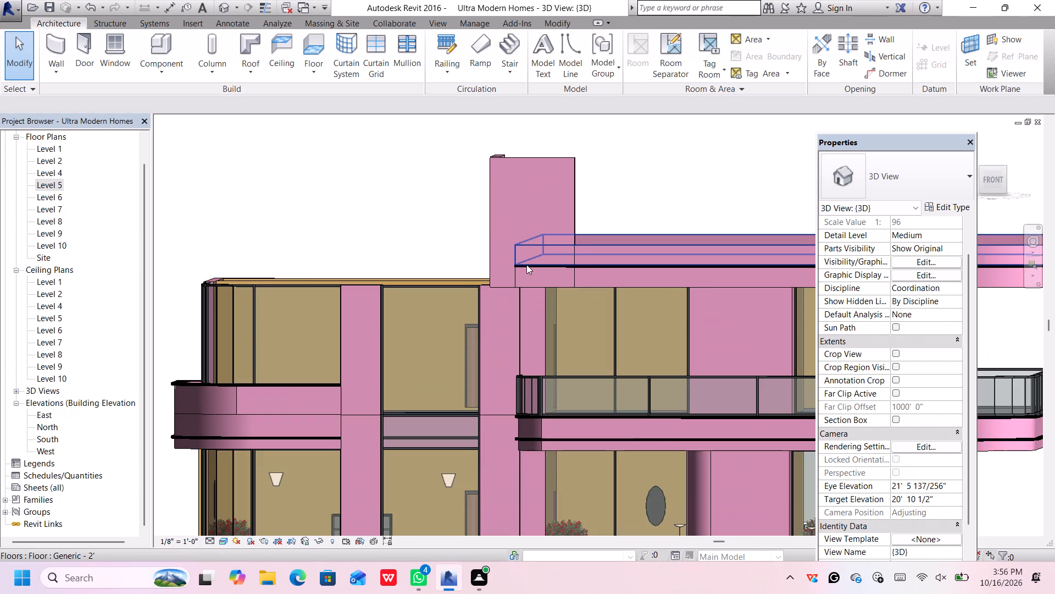
scroll(526, 265, up, 1)
click(526, 267)
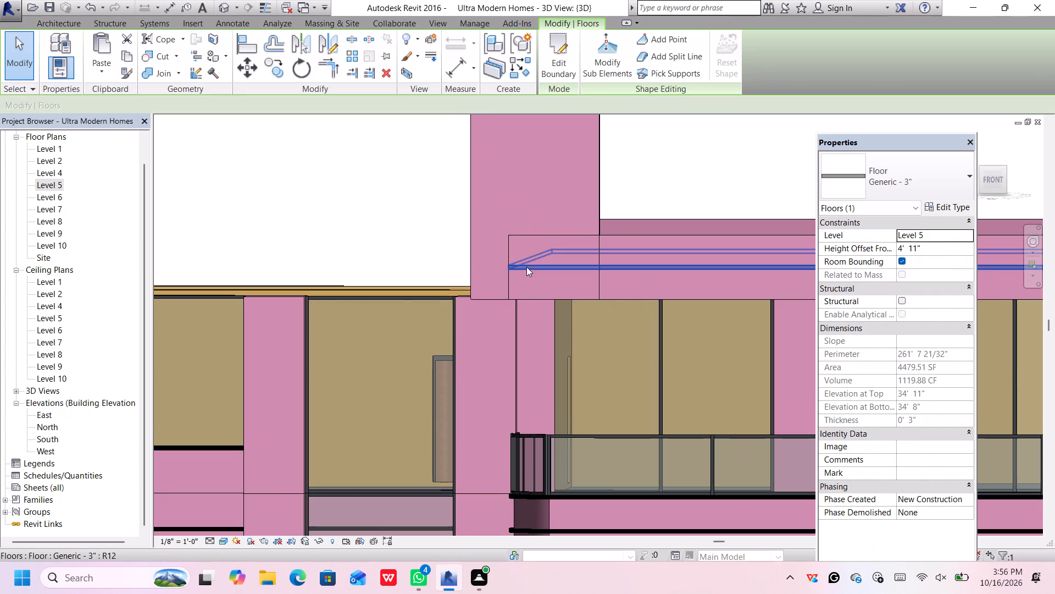
scroll(527, 266, down, 6)
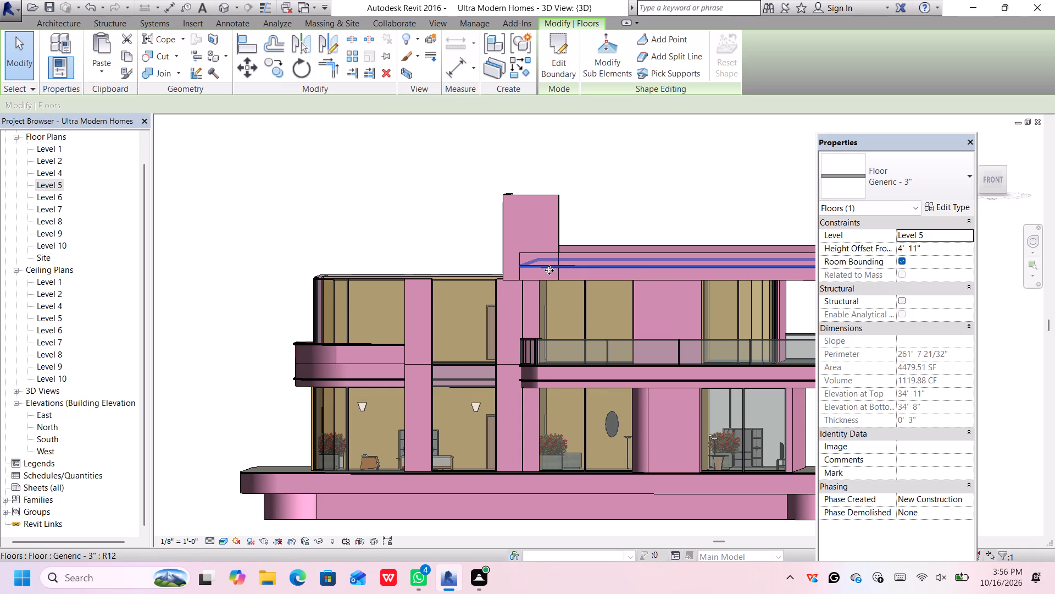
middle_drag(549, 270, 520, 254)
middle_click(520, 254)
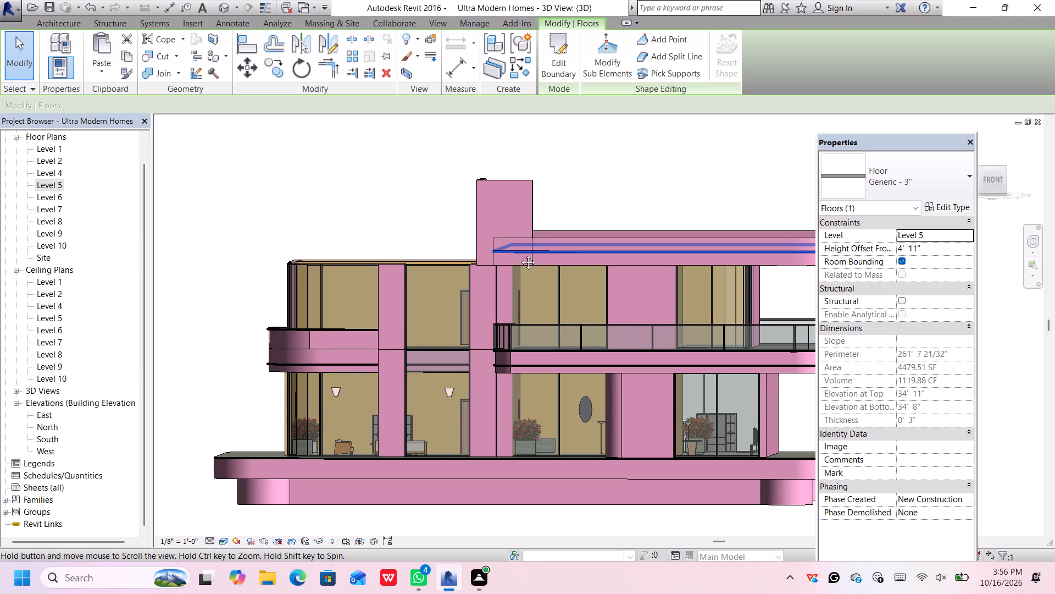
scroll(565, 251, down, 2)
middle_drag(562, 250, 526, 246)
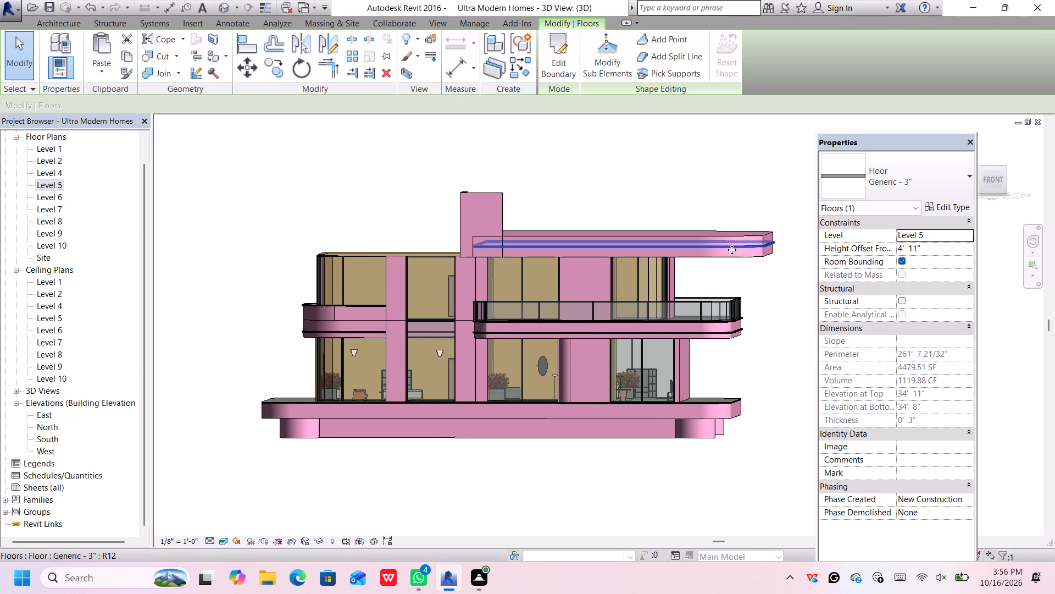
scroll(741, 247, up, 6)
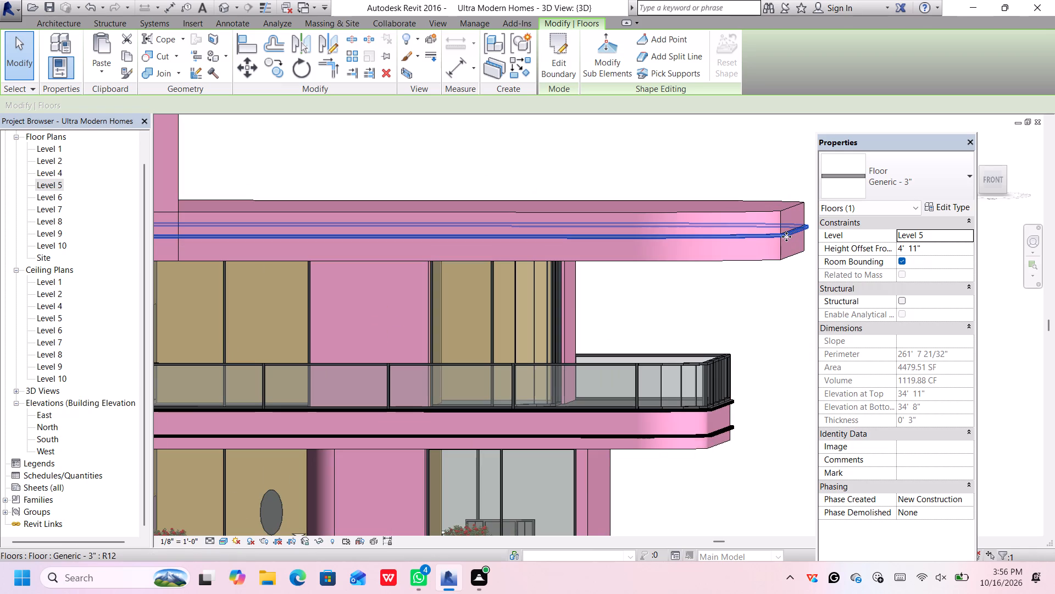
double_click(786, 237)
scroll(786, 236, down, 3)
scroll(786, 236, up, 1)
scroll(786, 236, down, 2)
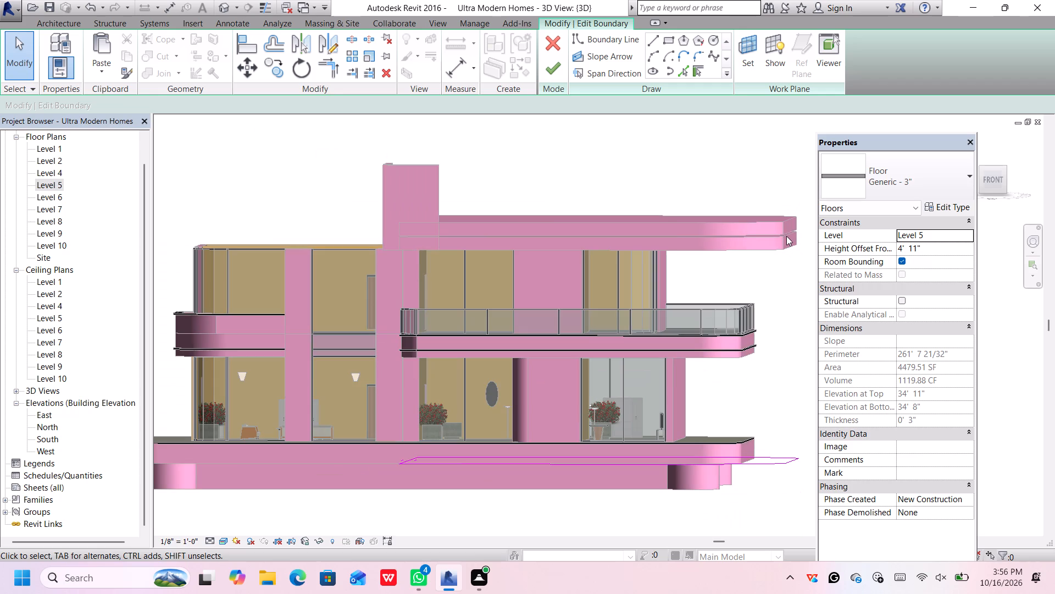
click(991, 167)
click(990, 168)
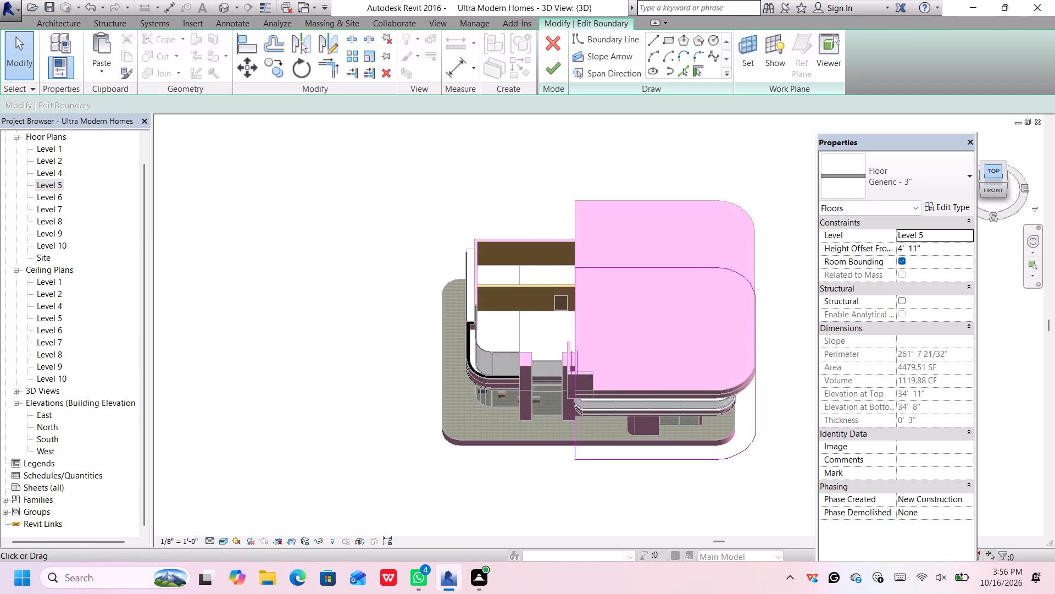
scroll(599, 235, up, 1)
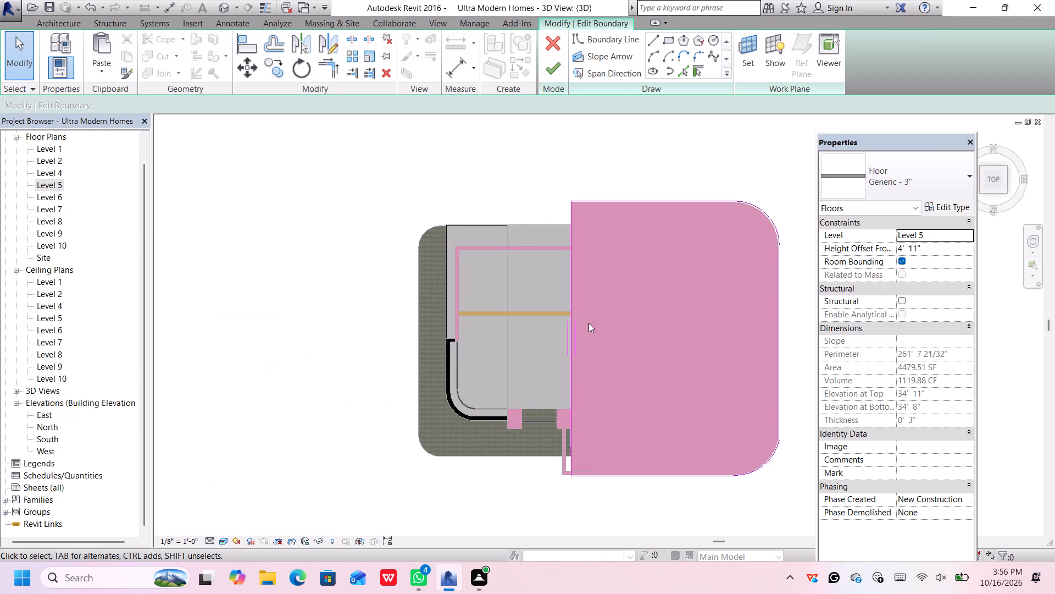
middle_drag(577, 316, 557, 306)
middle_click(556, 305)
click(549, 321)
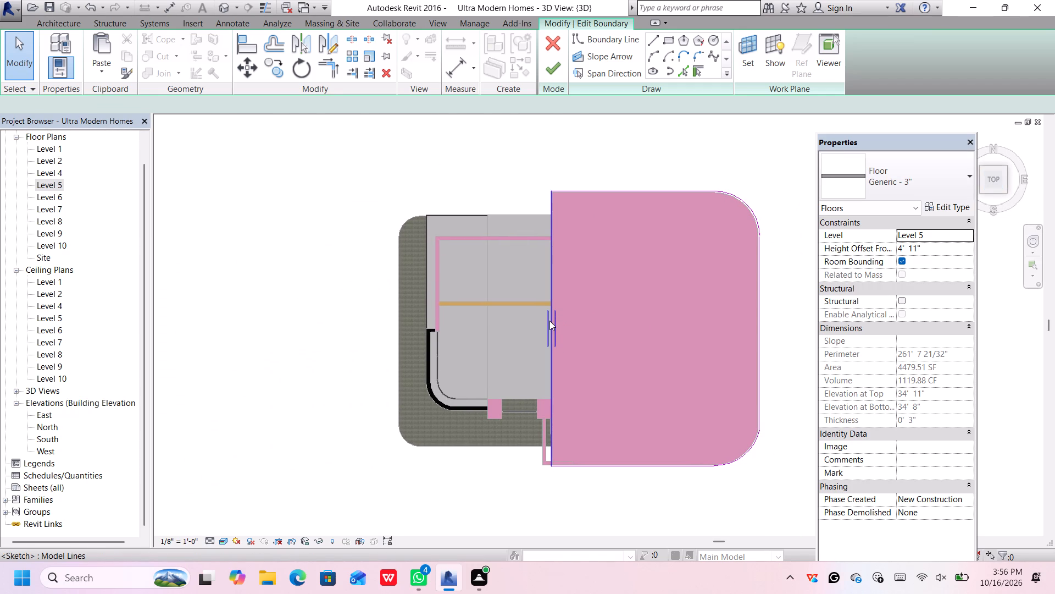
key(Right)
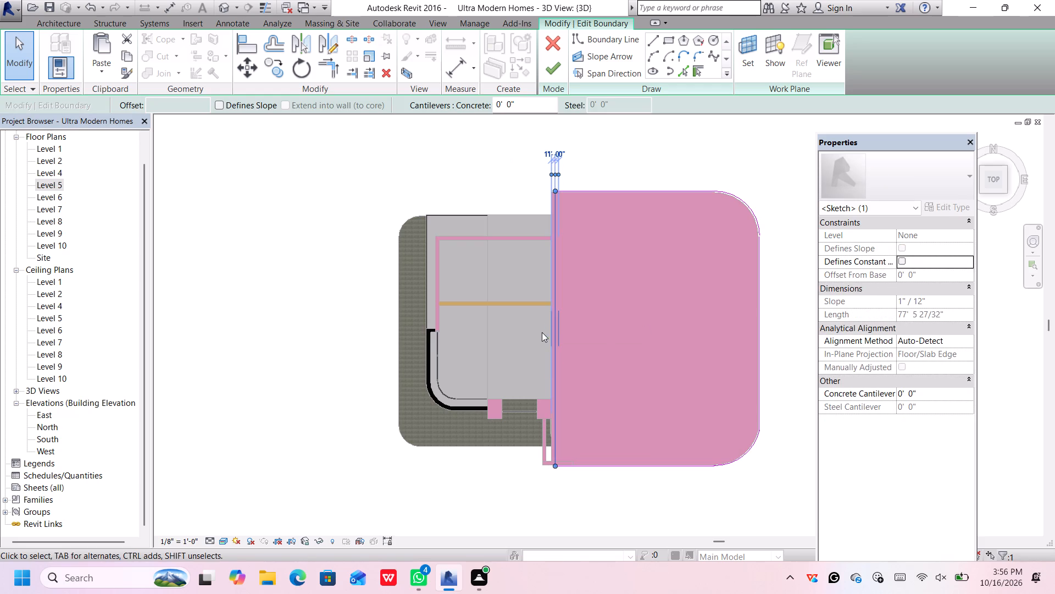
key(Right)
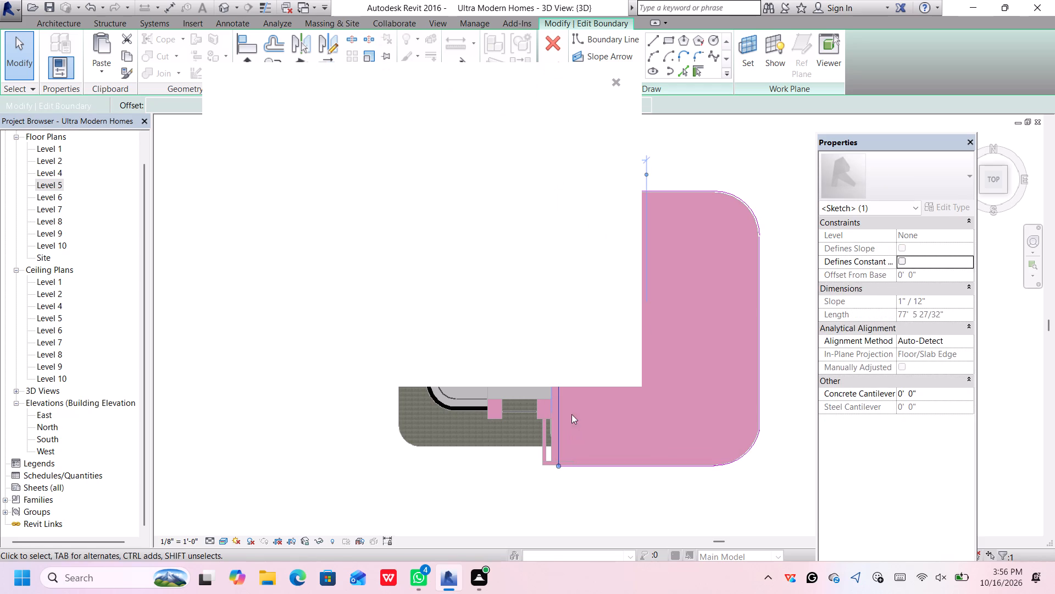
click(618, 78)
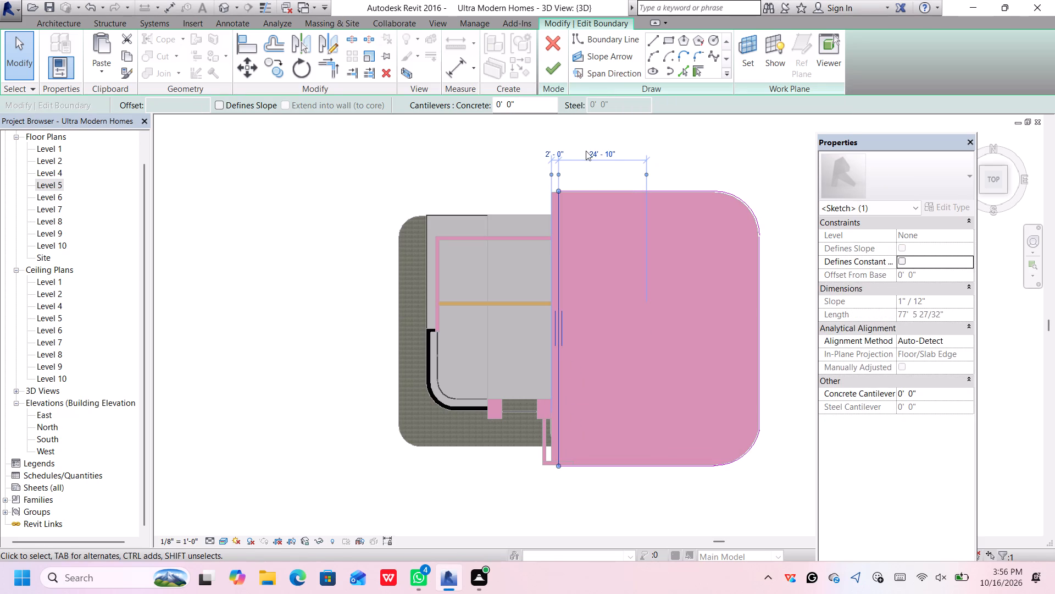
key(Right)
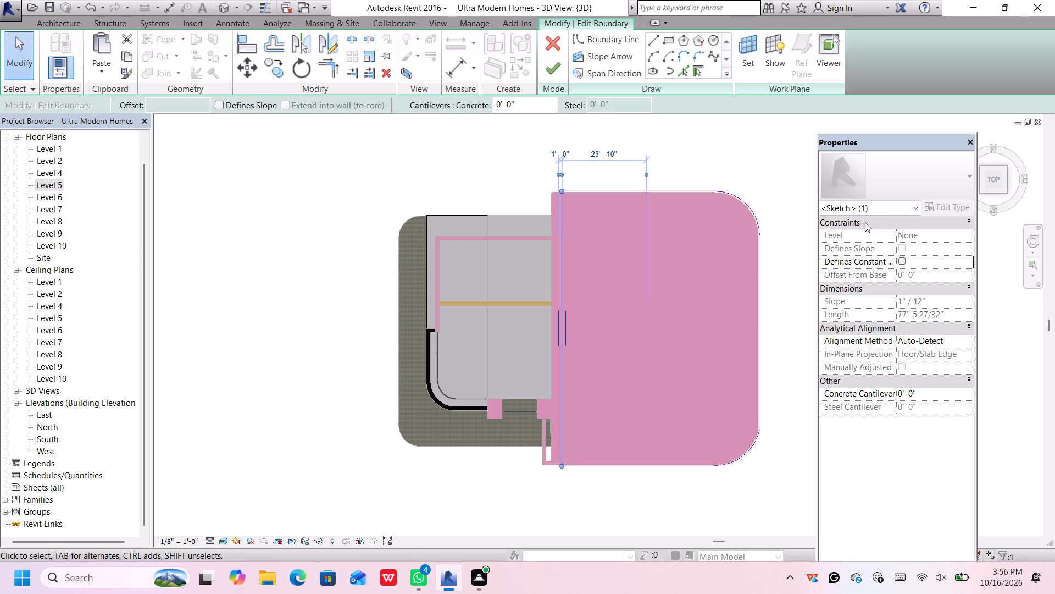
click(557, 65)
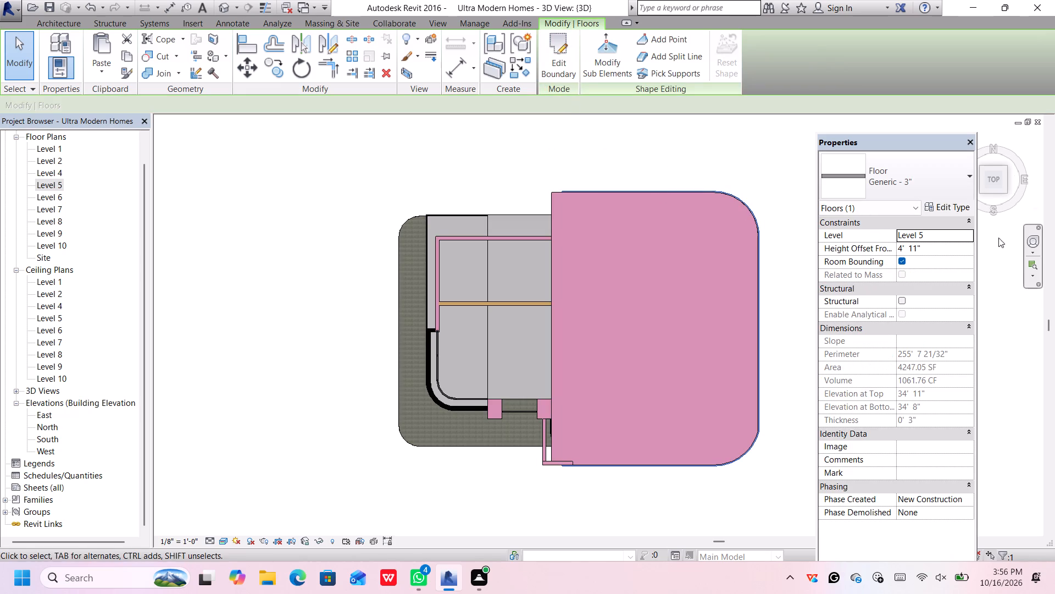
Examine the thin floor's pulled-back edge where it meets the raised wall corner and the thick roof slabs.
click(981, 190)
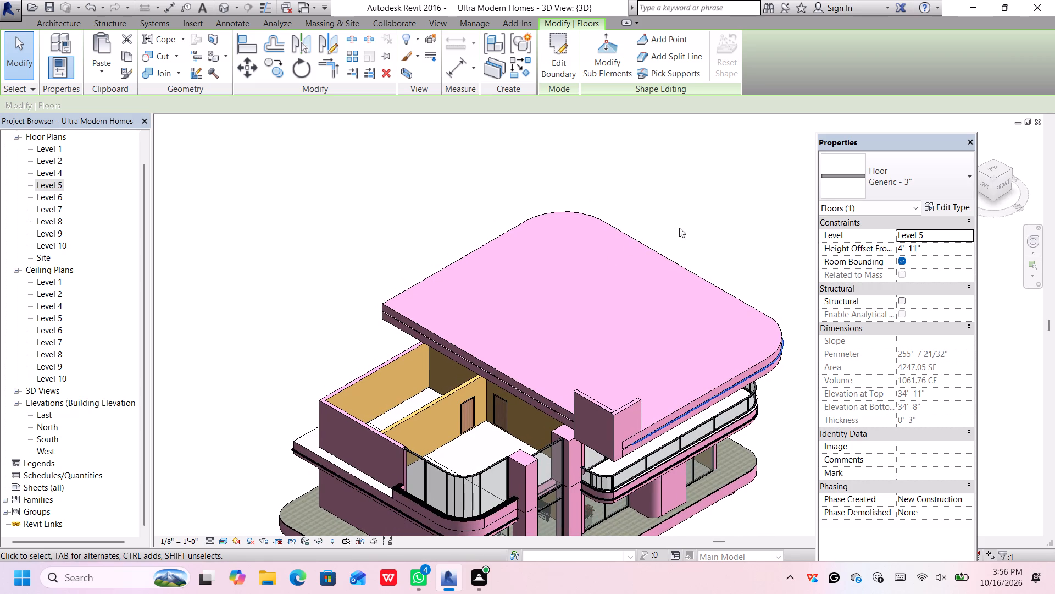
click(690, 224)
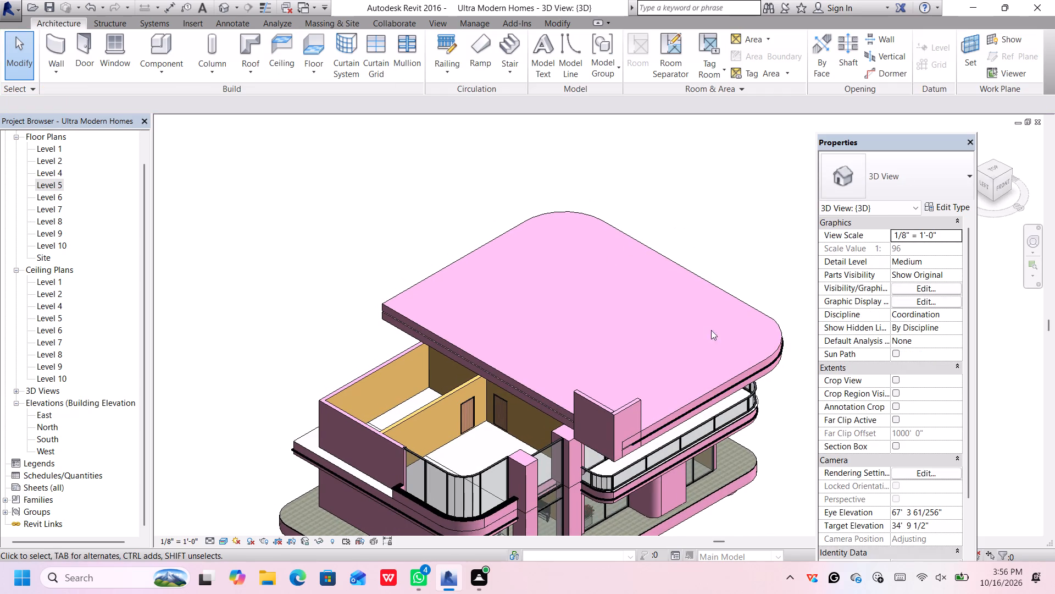
middle_drag(781, 421, 726, 313)
shift+middle_click(725, 313)
shift+middle_drag(725, 312, 724, 307)
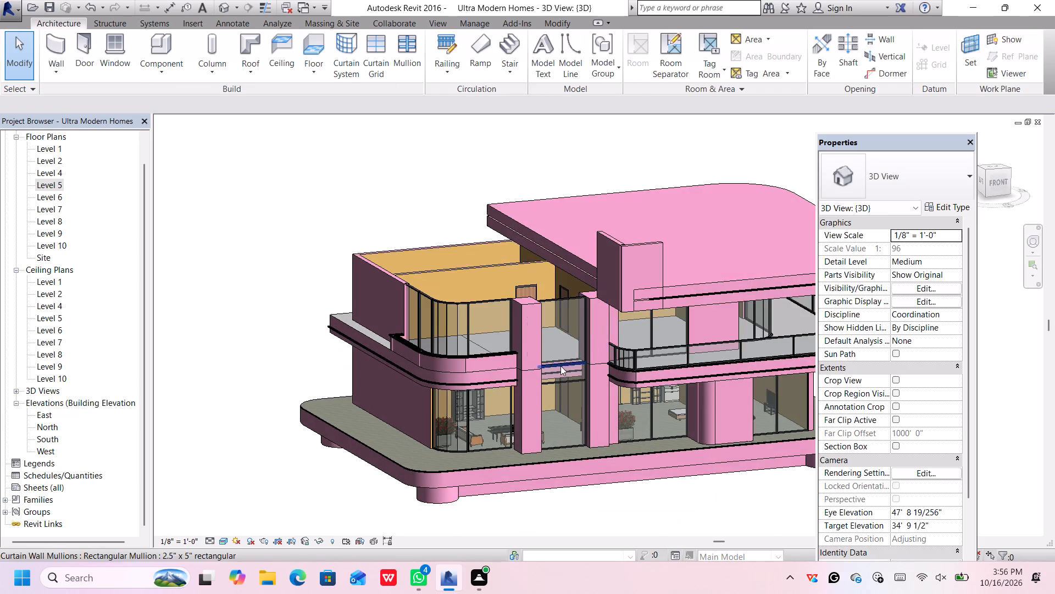
scroll(560, 365, up, 1)
scroll(673, 279, up, 5)
middle_drag(674, 301, 637, 290)
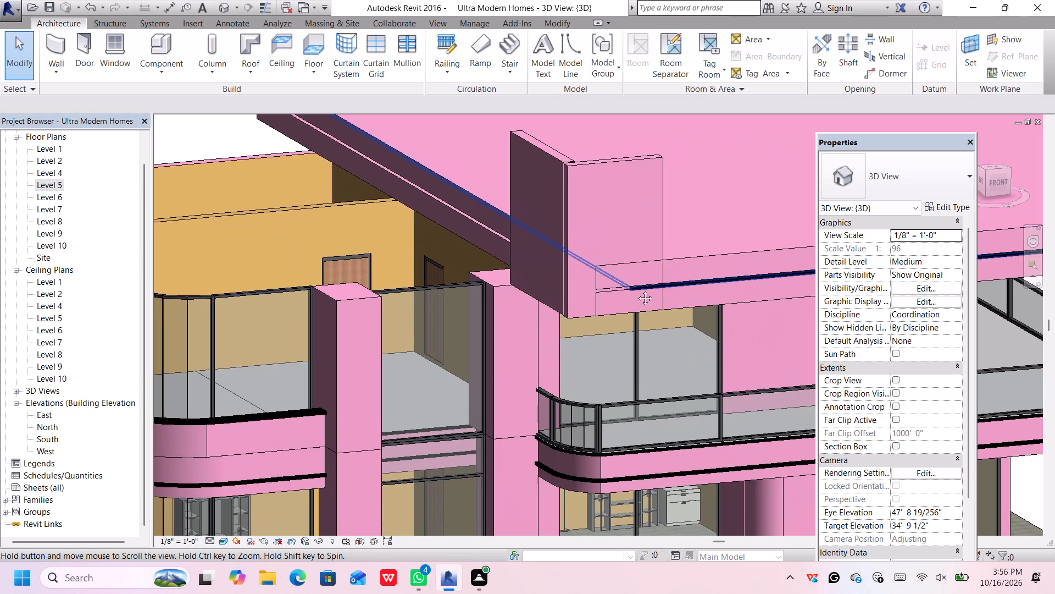
middle_drag(637, 290, 624, 287)
middle_drag(624, 287, 617, 287)
middle_click(616, 287)
middle_click(616, 287)
middle_click(614, 286)
middle_click(614, 286)
scroll(635, 288, up, 15)
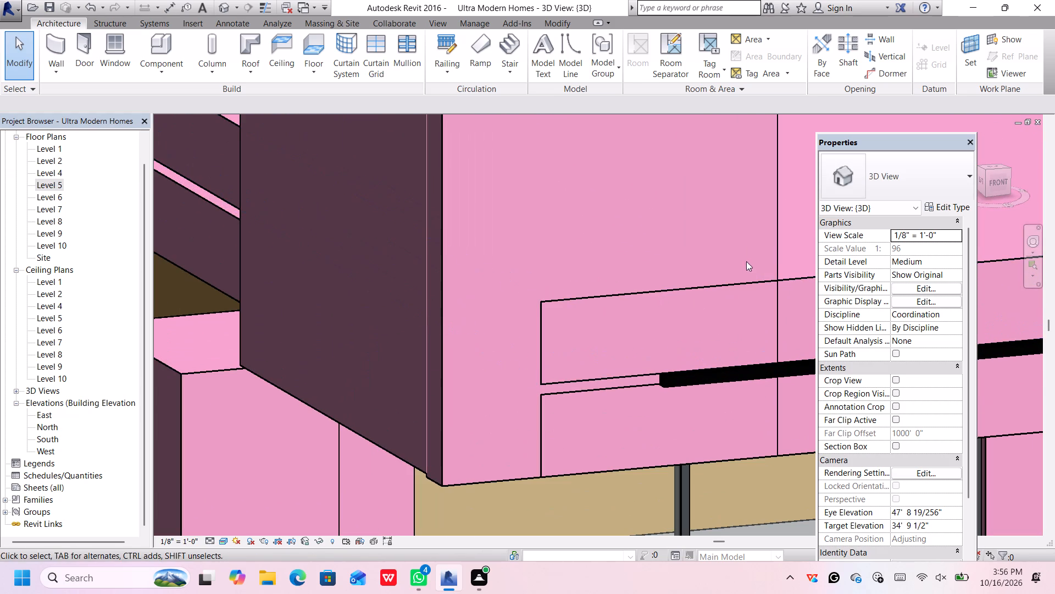
scroll(553, 413, up, 5)
scroll(582, 387, down, 4)
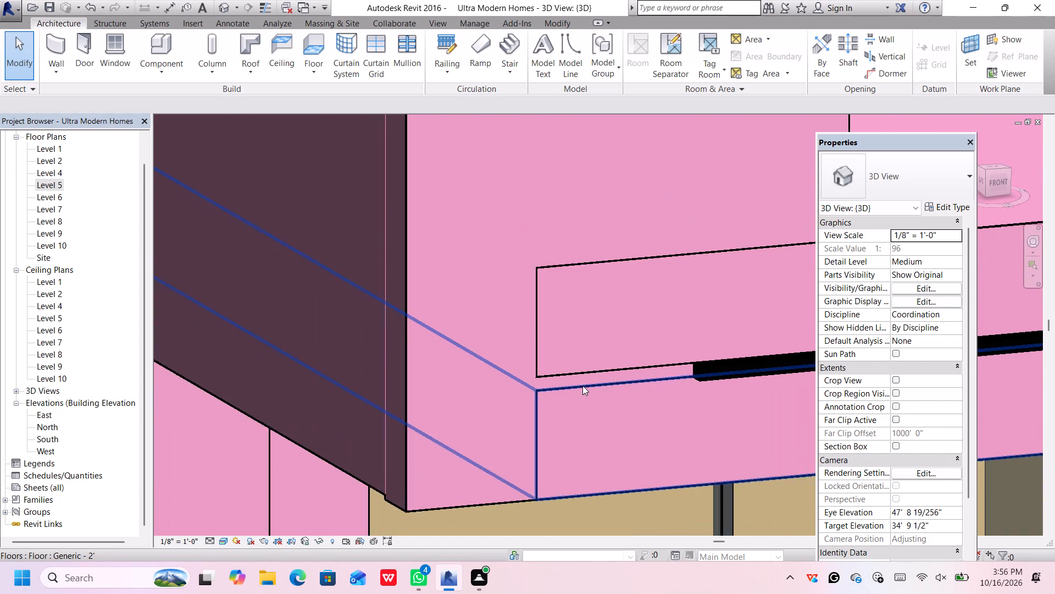
Edit the boundary of the upper Generic - 2' roof slab (offset 6' 11"), moving both straight west edge segments 3' inward.
click(585, 372)
scroll(585, 373, down, 8)
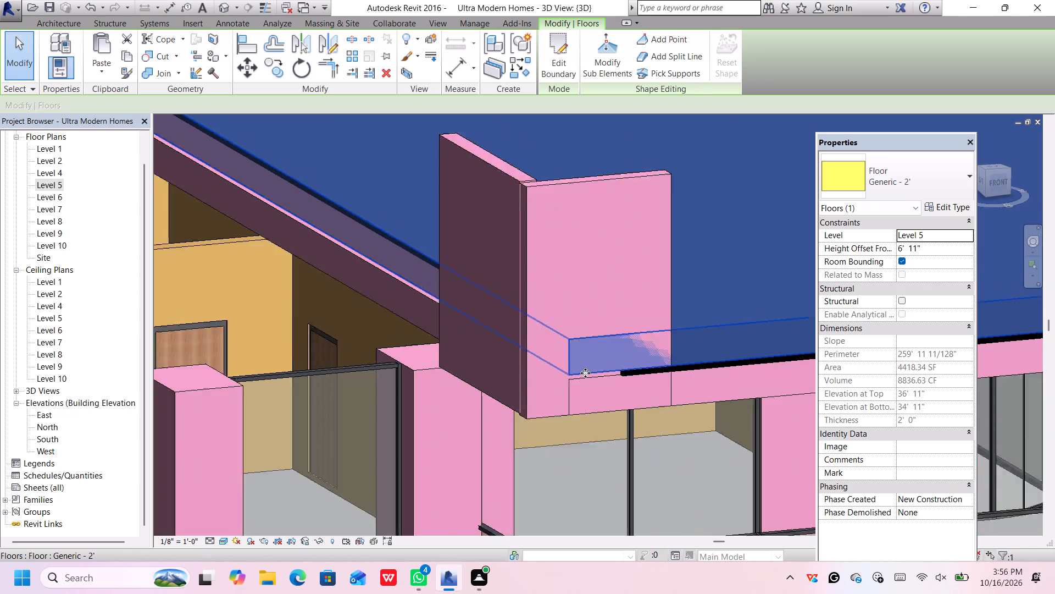
scroll(585, 373, down, 2)
middle_drag(675, 366, 614, 356)
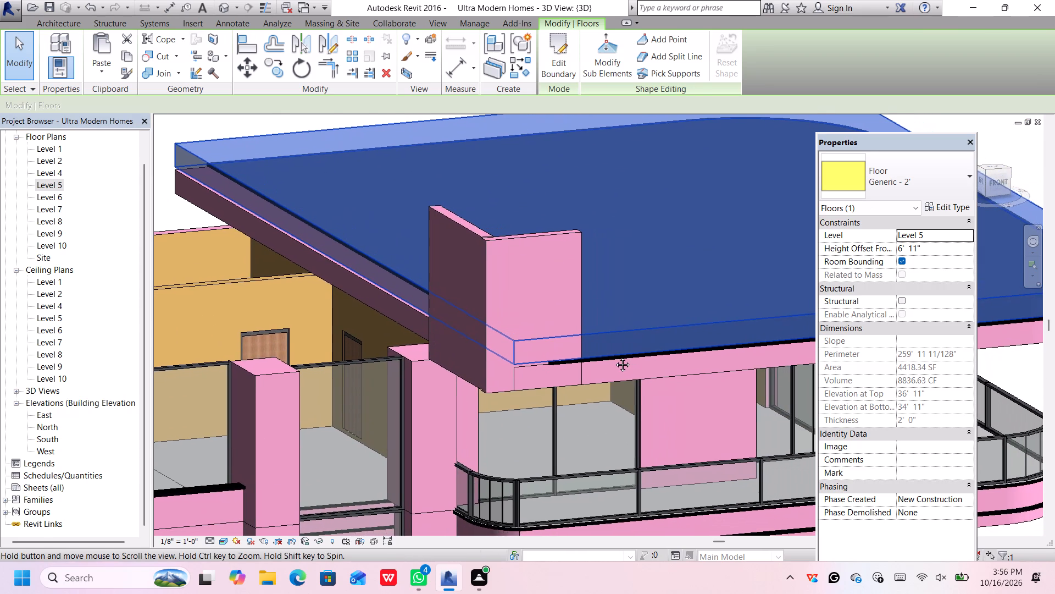
middle_drag(614, 356, 603, 362)
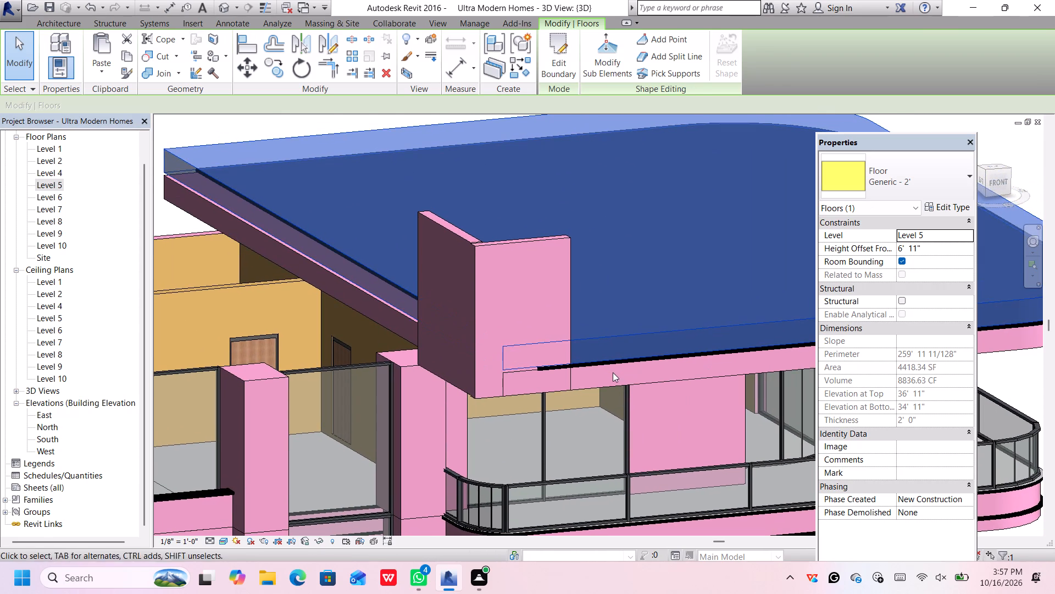
scroll(480, 316, down, 3)
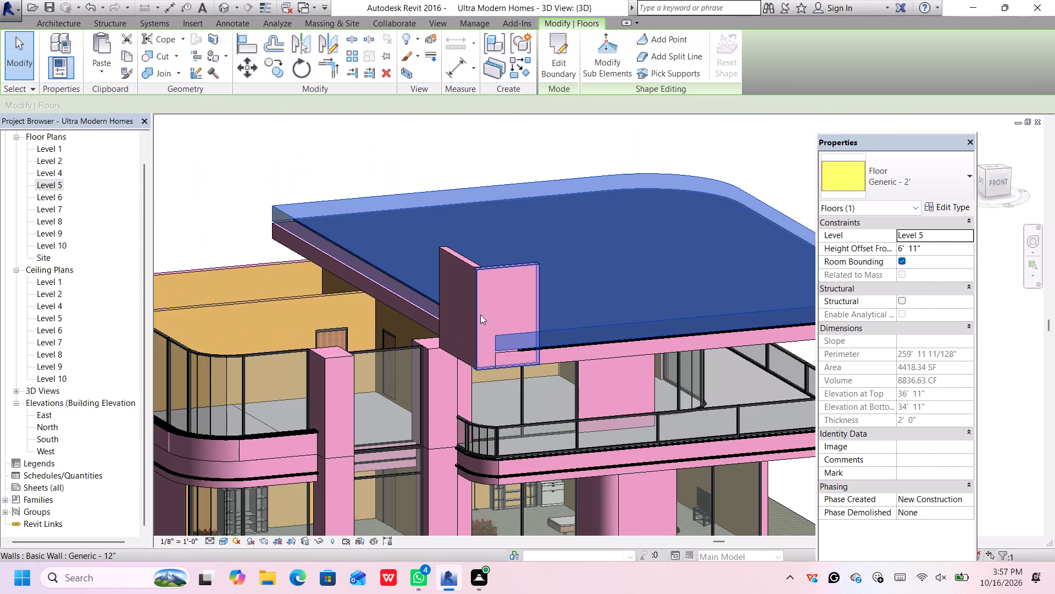
middle_drag(574, 307, 535, 295)
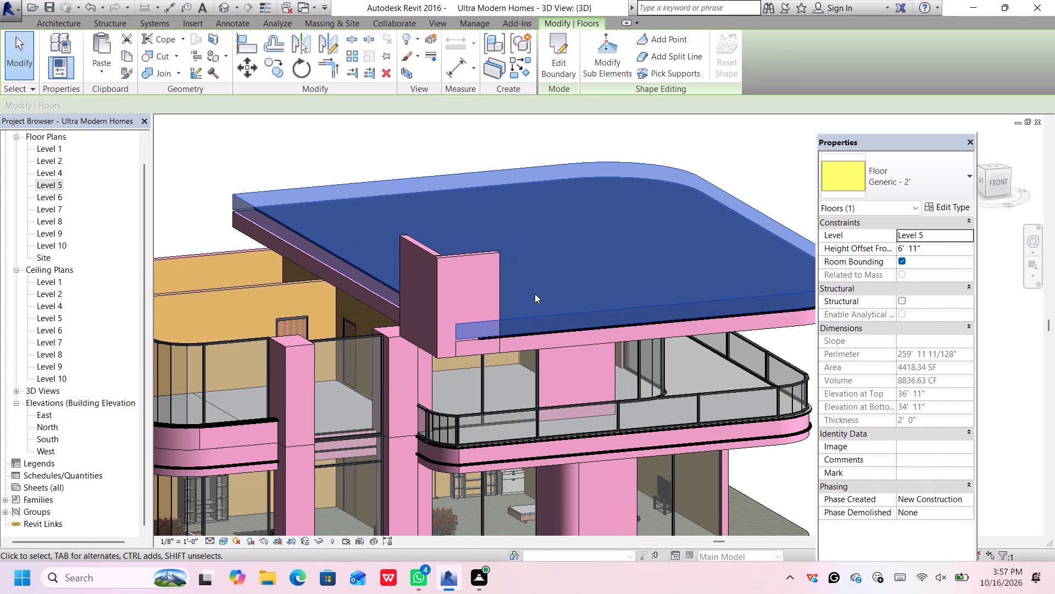
click(993, 165)
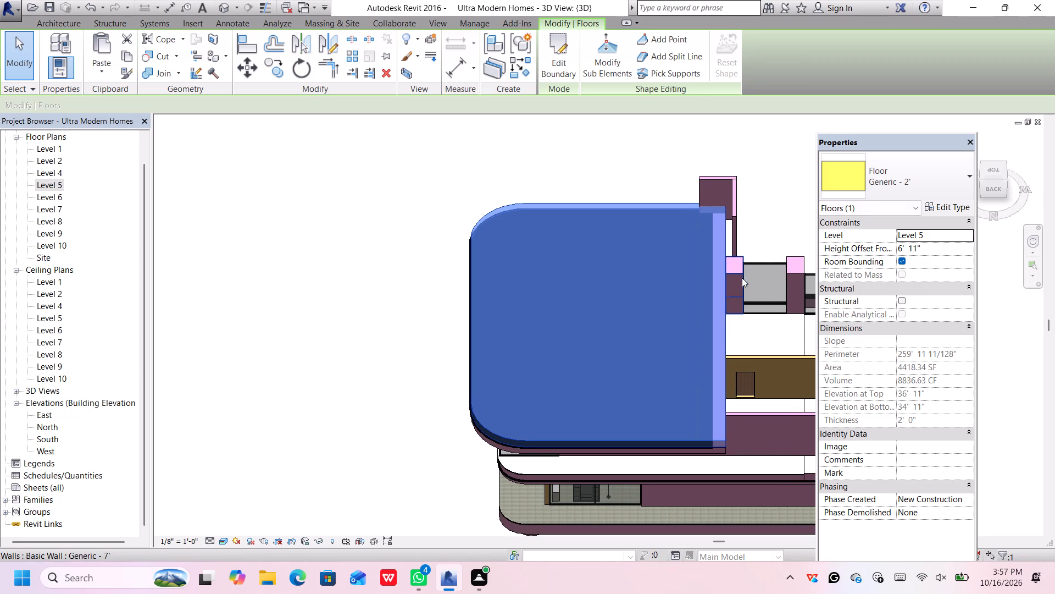
double_click(727, 281)
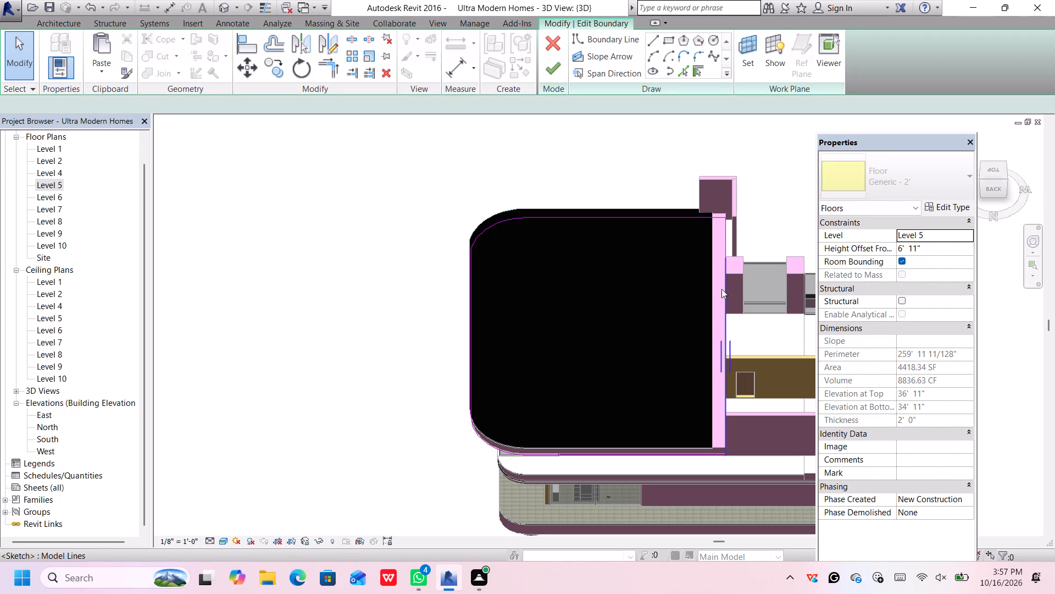
key(Left)
key(Left)
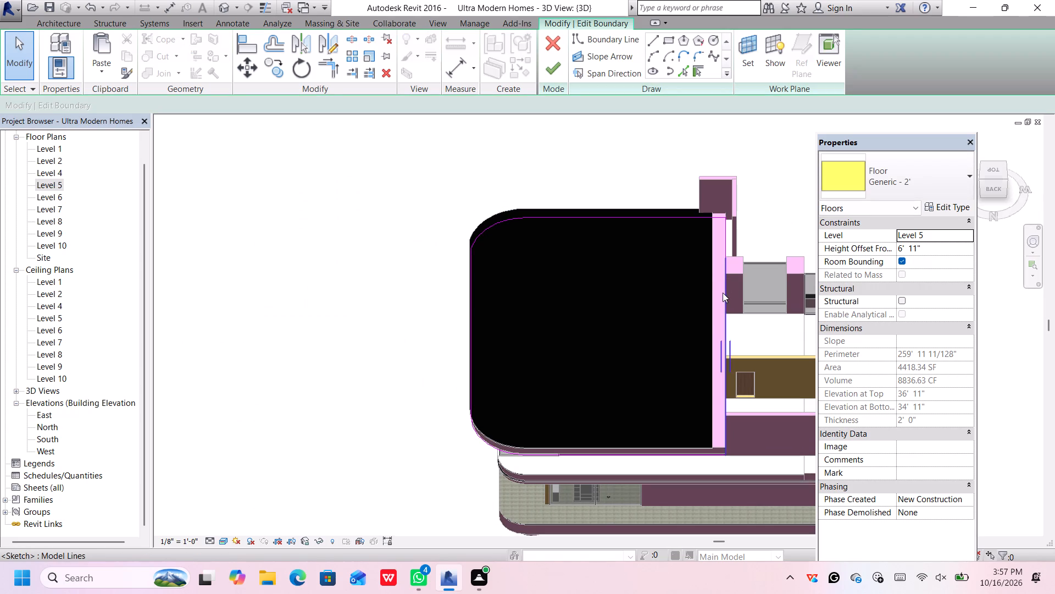
scroll(724, 329, up, 5)
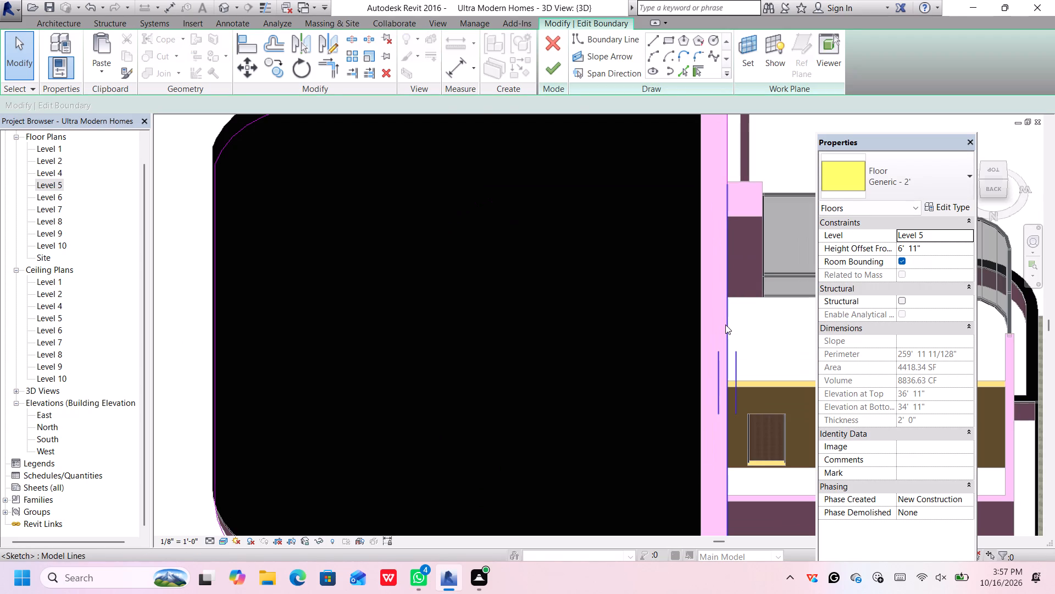
click(725, 326)
scroll(726, 328, down, 7)
scroll(745, 208, up, 2)
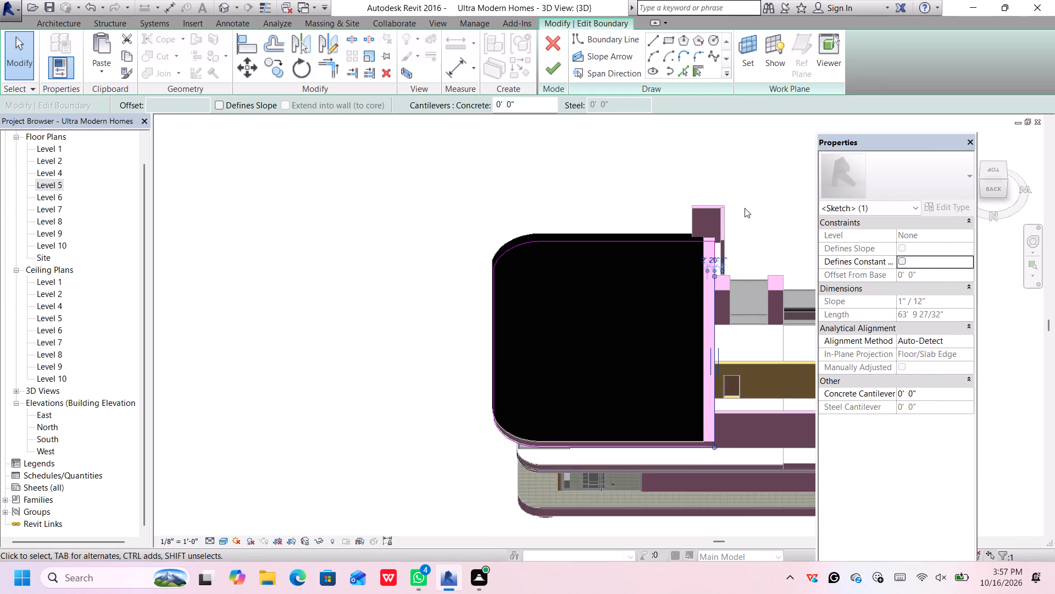
middle_drag(744, 208, 700, 191)
scroll(678, 224, up, 5)
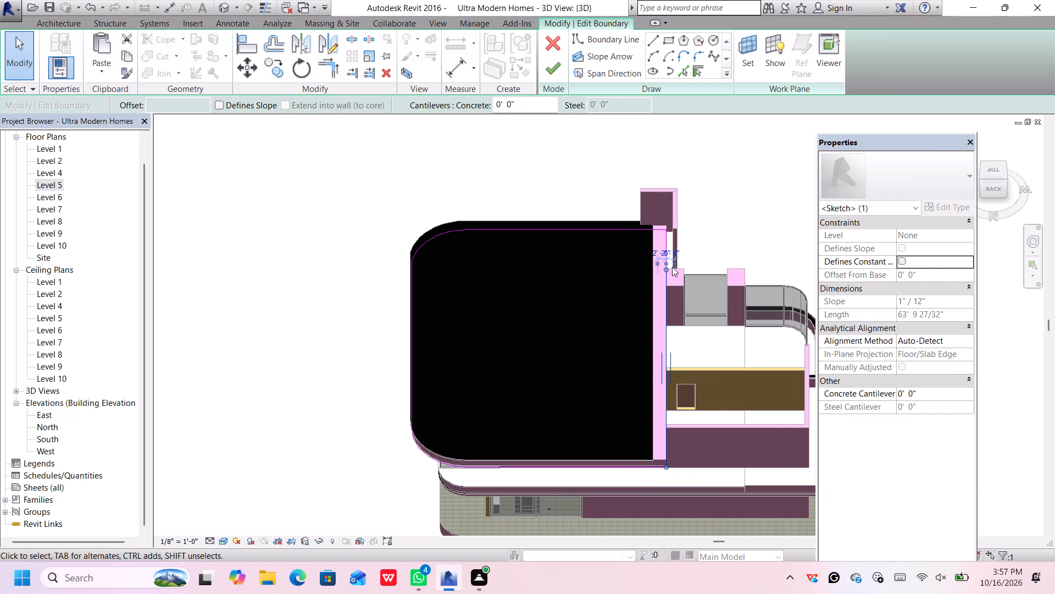
scroll(672, 267, up, 2)
ctrl+click(647, 243)
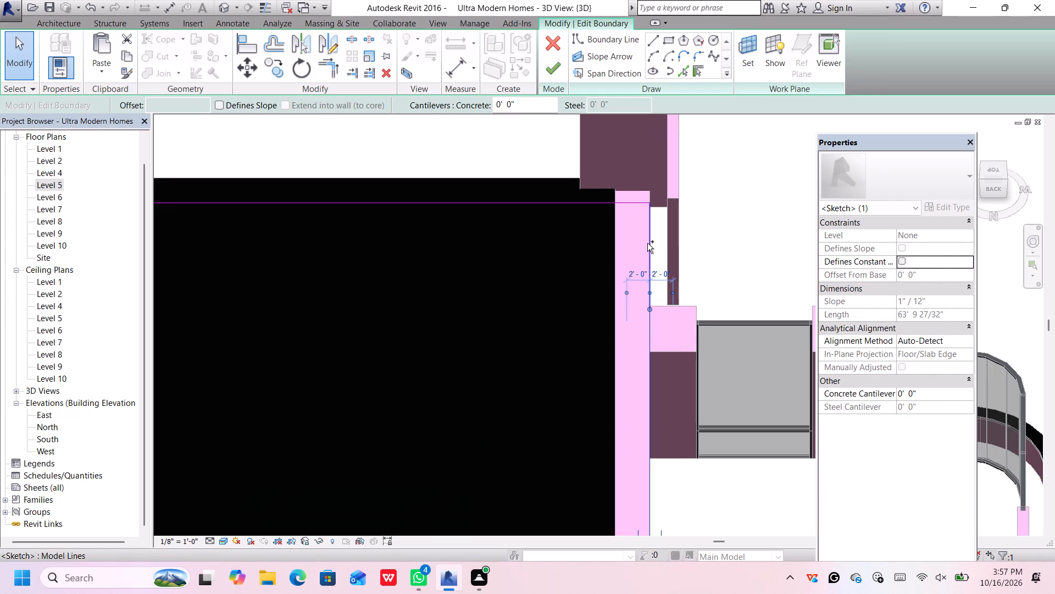
scroll(648, 243, down, 7)
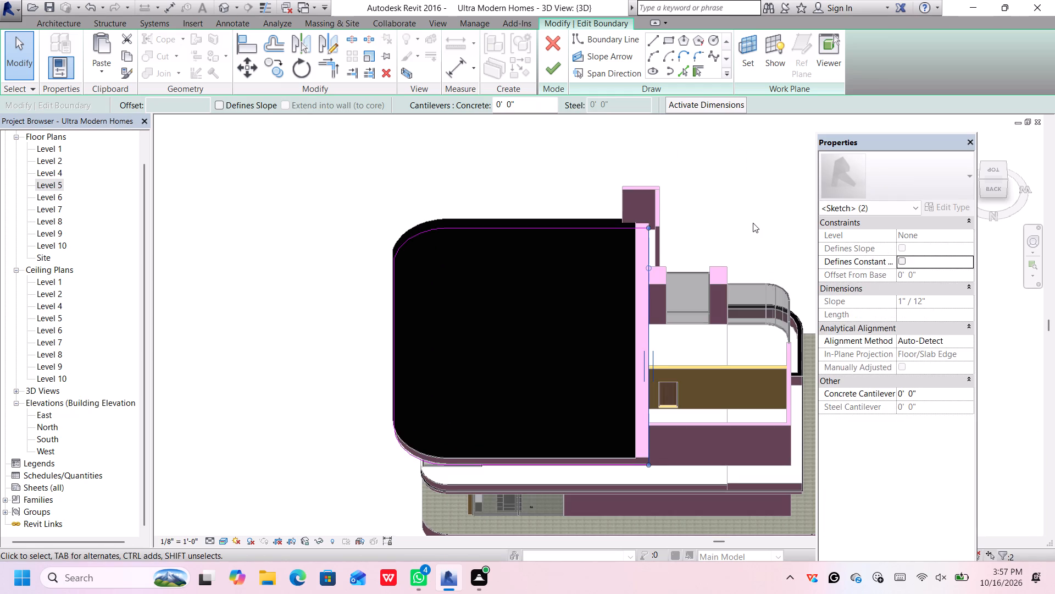
key(Left)
key(Left)
key(Left)
key(Left)
key(Left)
key(Left)
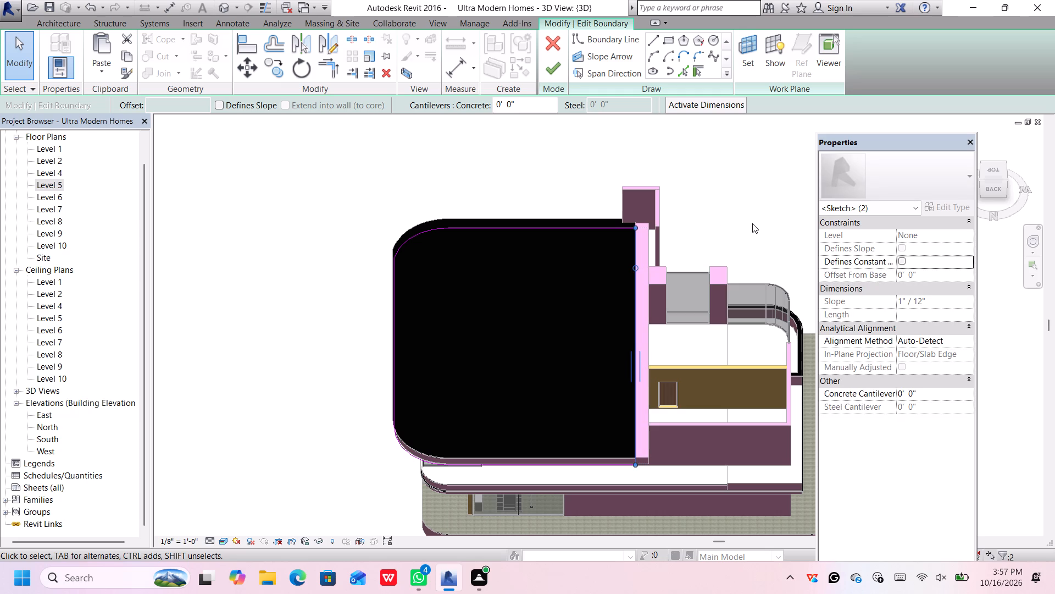
click(695, 229)
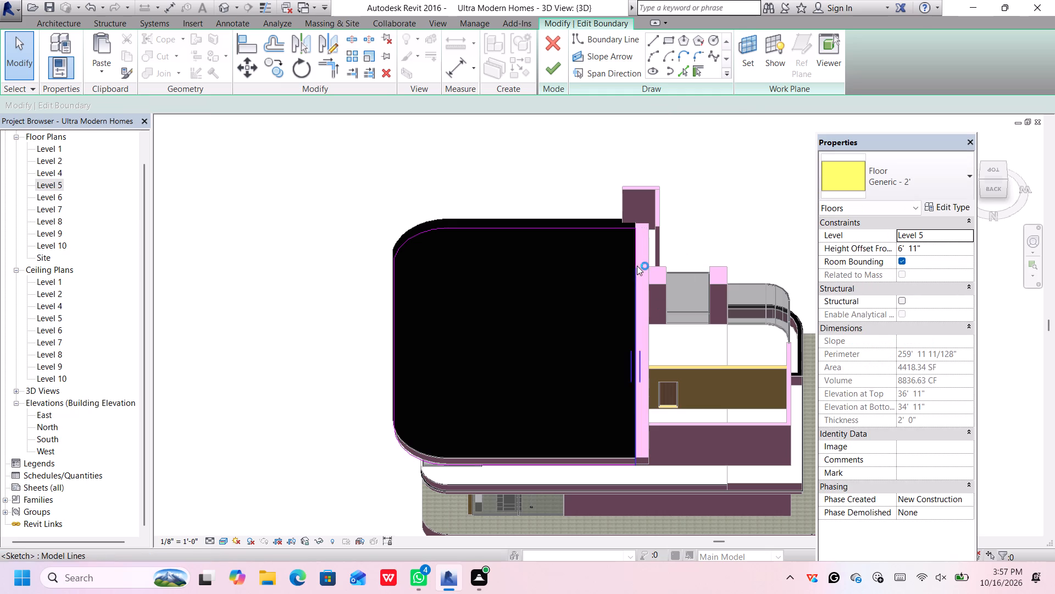
Dismiss the Autodesk Genuine notification card covering the model.
click(647, 256)
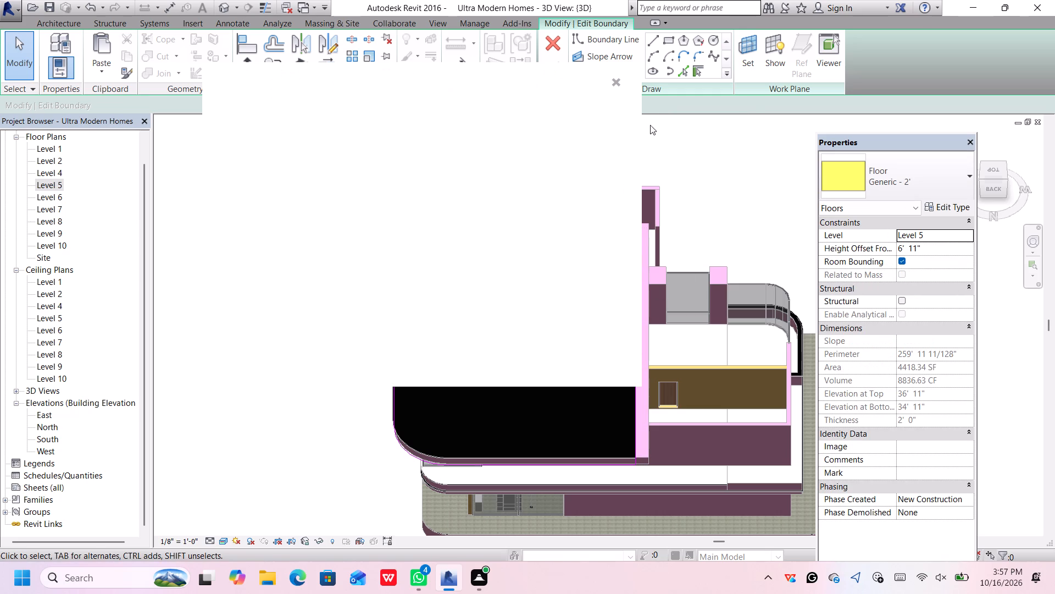
click(615, 81)
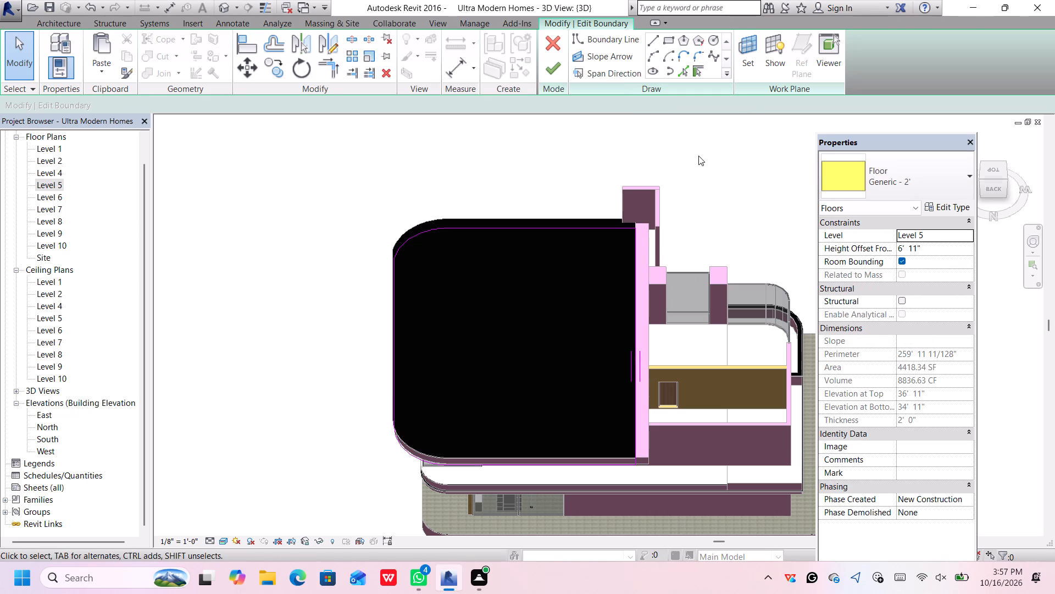
Finish the upper roof slab's boundary sketch.
click(700, 157)
click(557, 70)
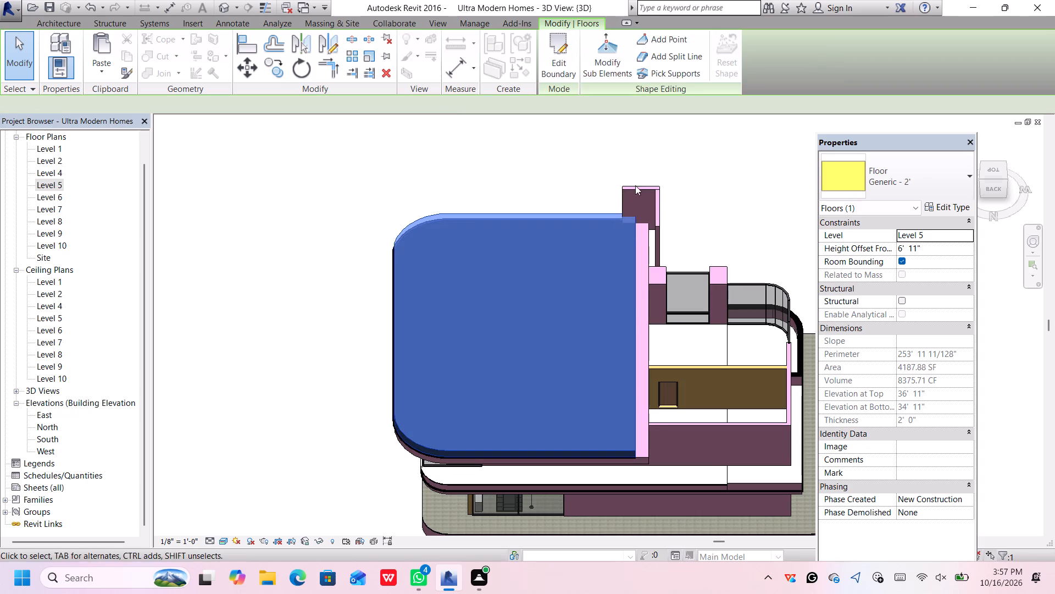
Edit the boundary of the lower Generic - 2' slab (offset 4' 8"), moving both straight west edge segments 3' inward, and finish the sketch.
click(649, 252)
double_click(648, 251)
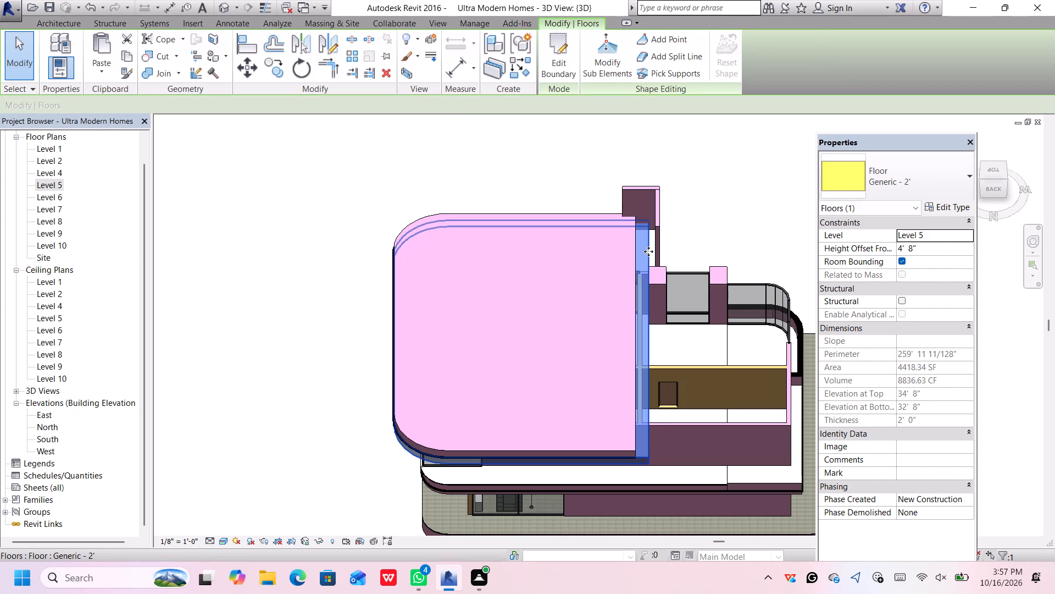
scroll(655, 246, up, 4)
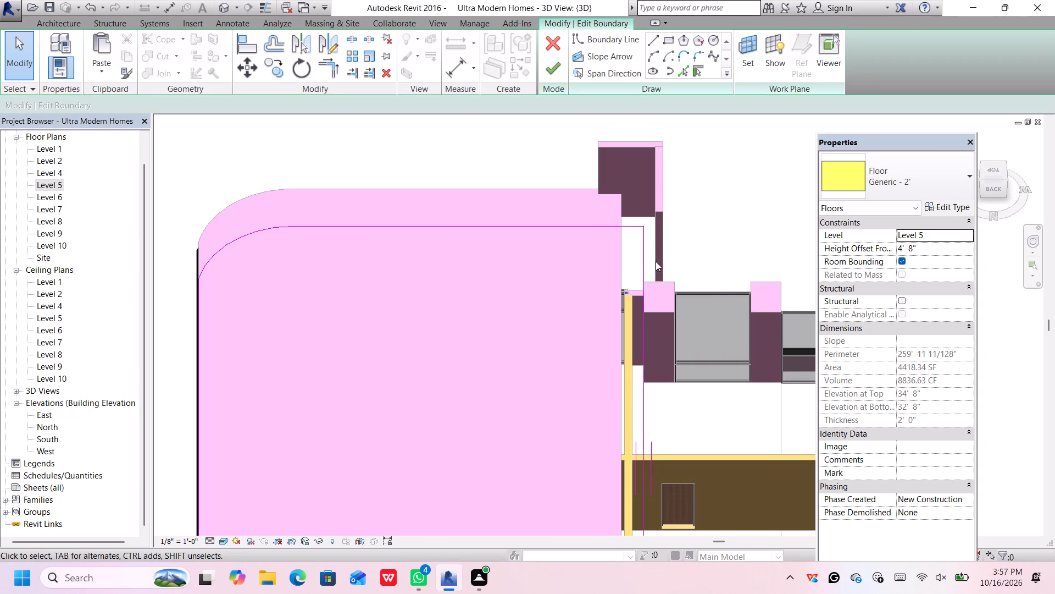
middle_drag(649, 356, 620, 241)
middle_click(620, 241)
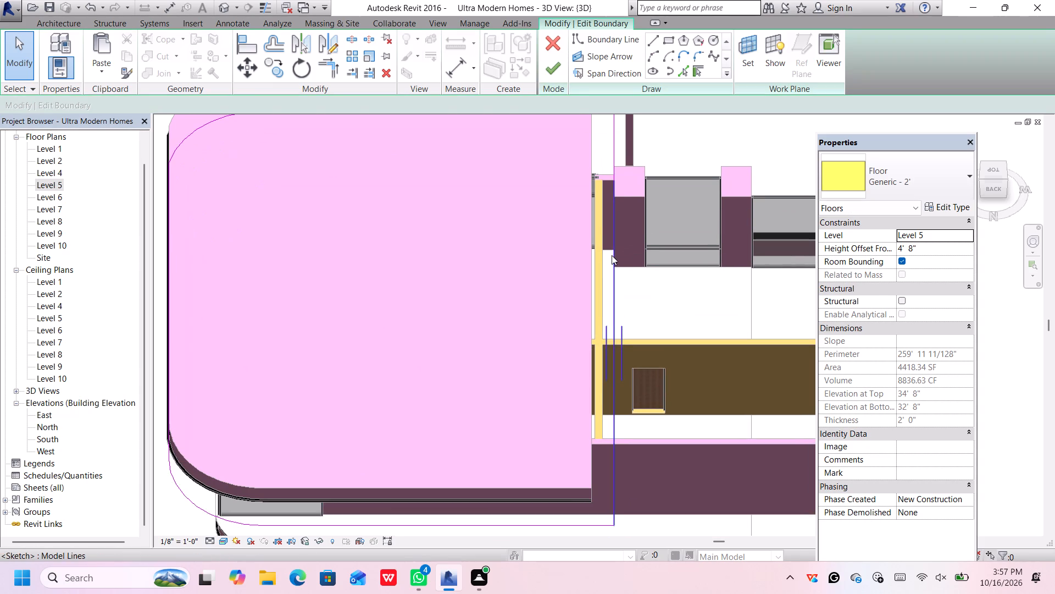
click(612, 255)
scroll(624, 243, down, 5)
scroll(613, 165, up, 4)
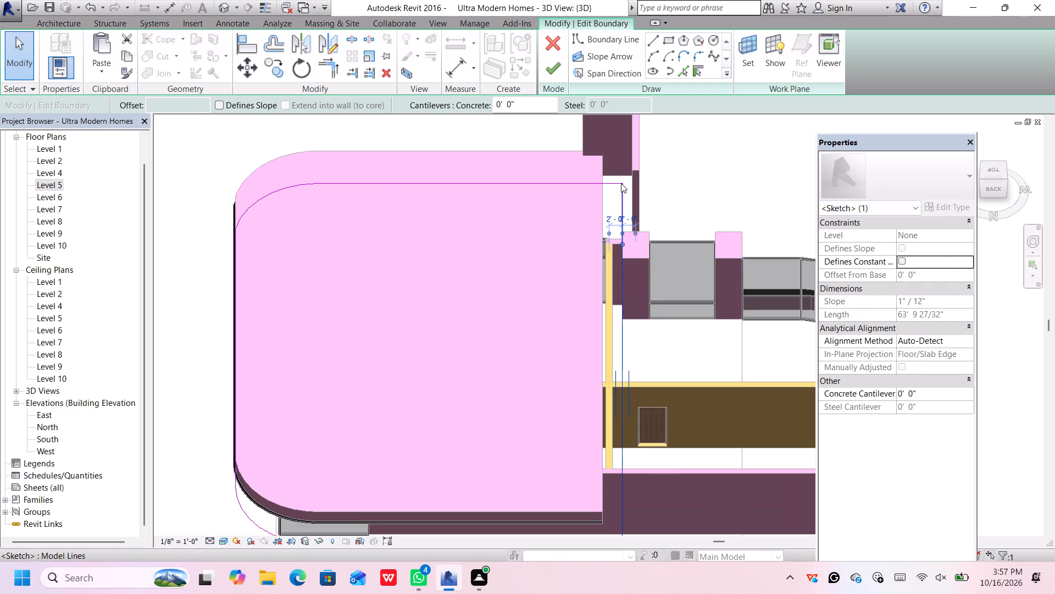
ctrl+click(623, 194)
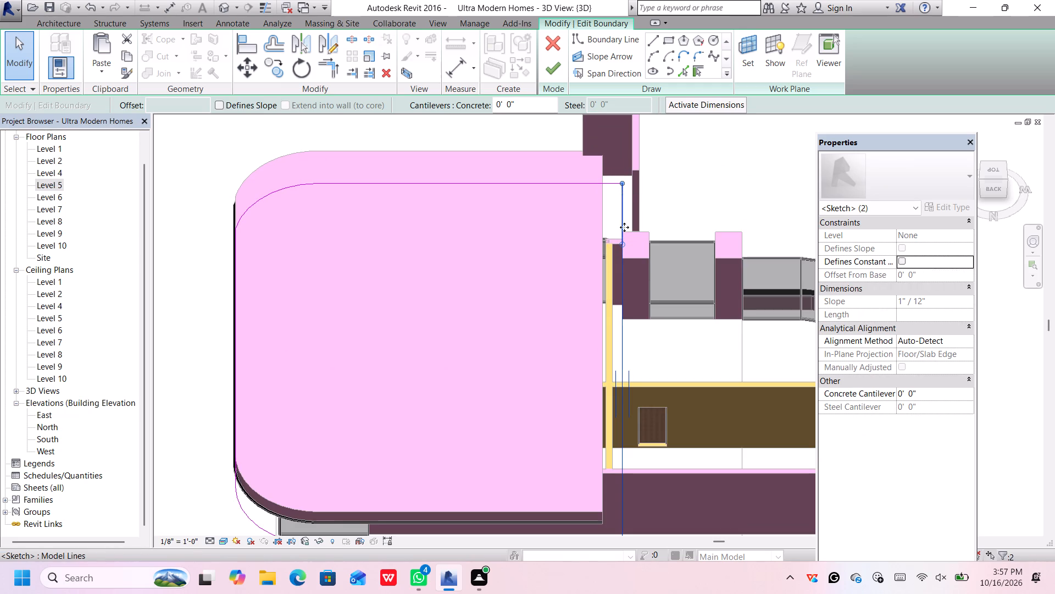
scroll(629, 309, up, 2)
scroll(629, 310, down, 4)
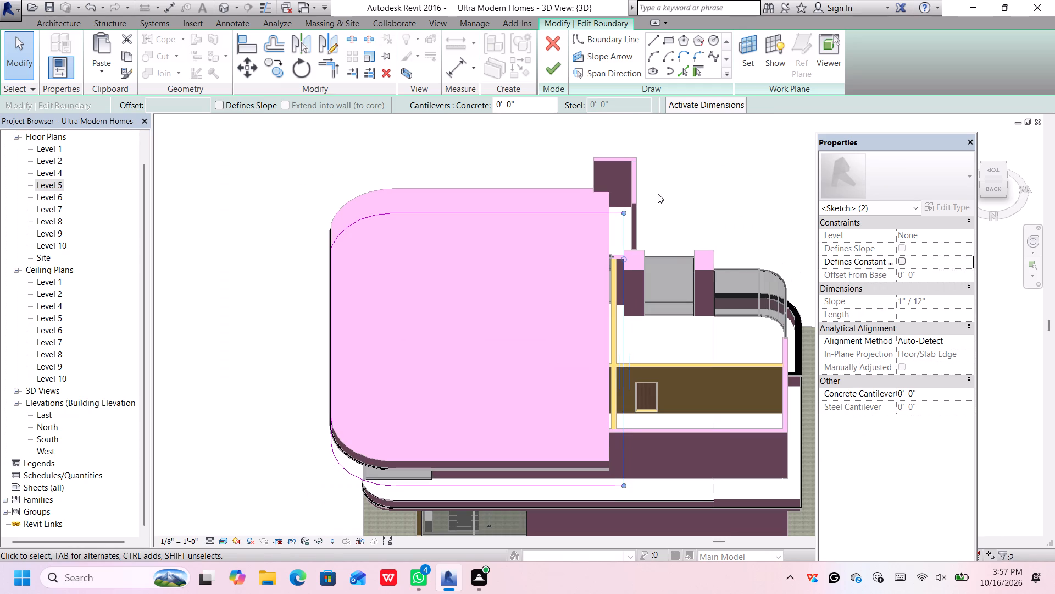
key(Left)
key(Left)
key(Left)
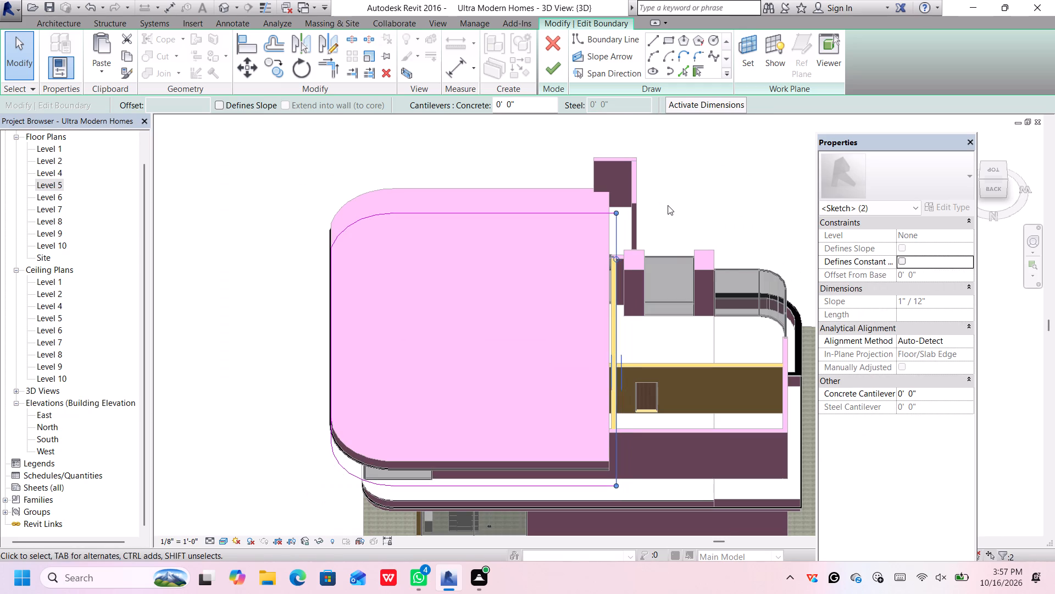
key(Left)
key(Left)
key(Left)
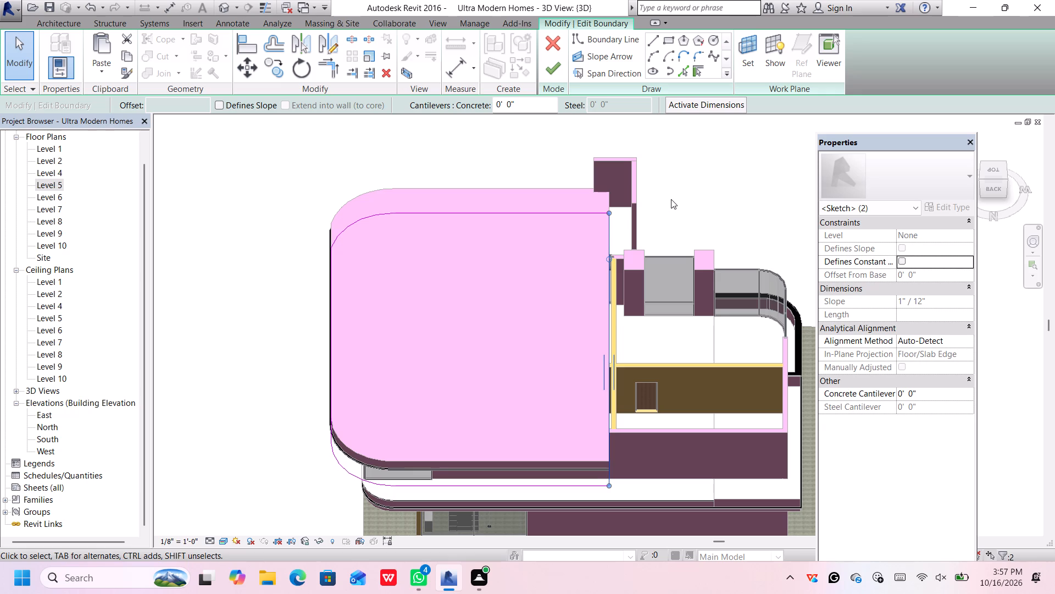
click(675, 197)
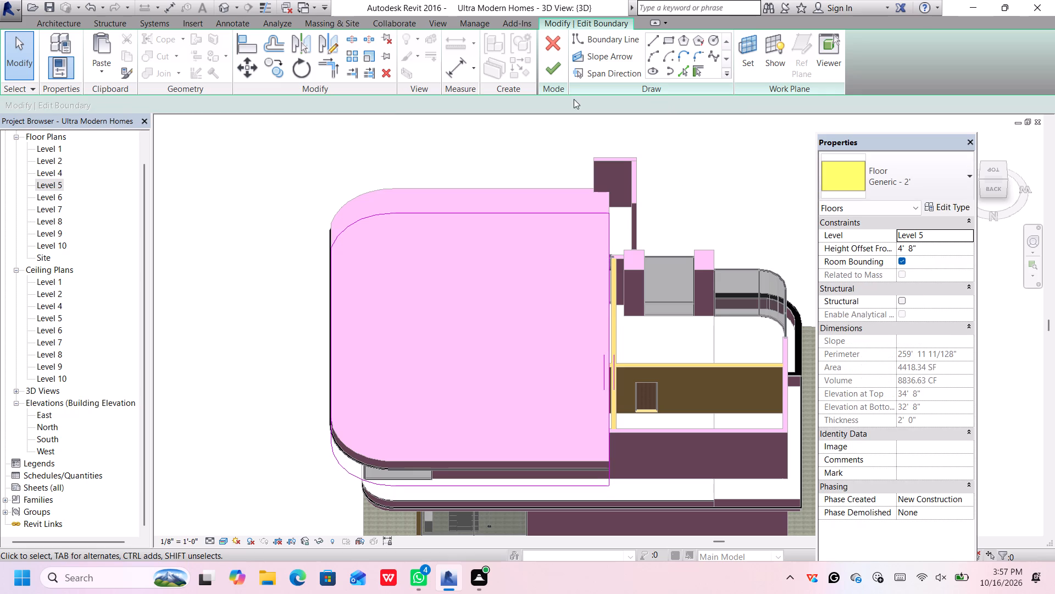
click(550, 66)
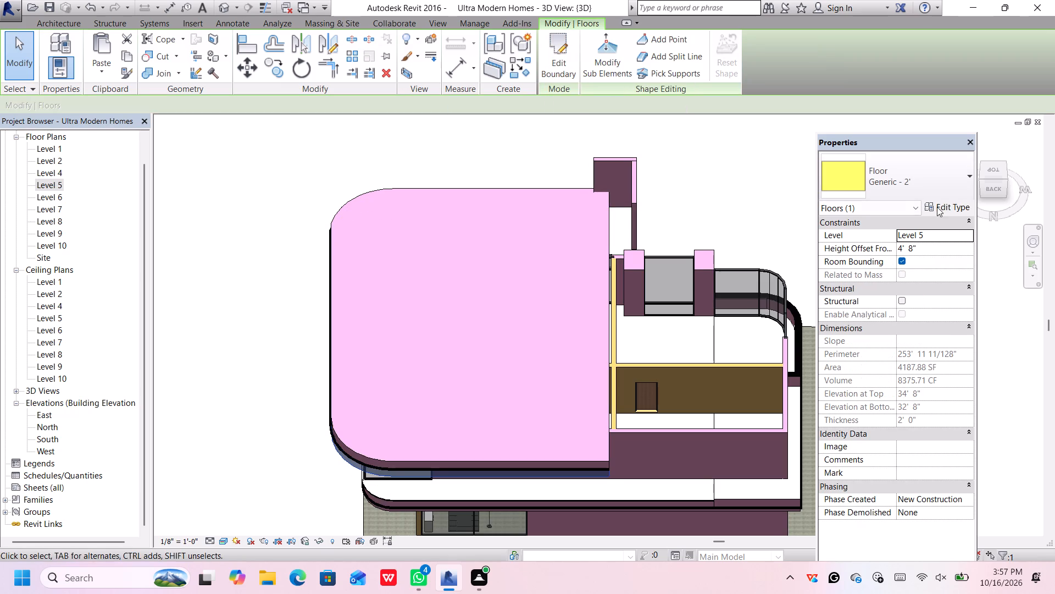
Examine the stacked roof slabs' west edges and the raised wall corner from several sides of the house.
click(981, 179)
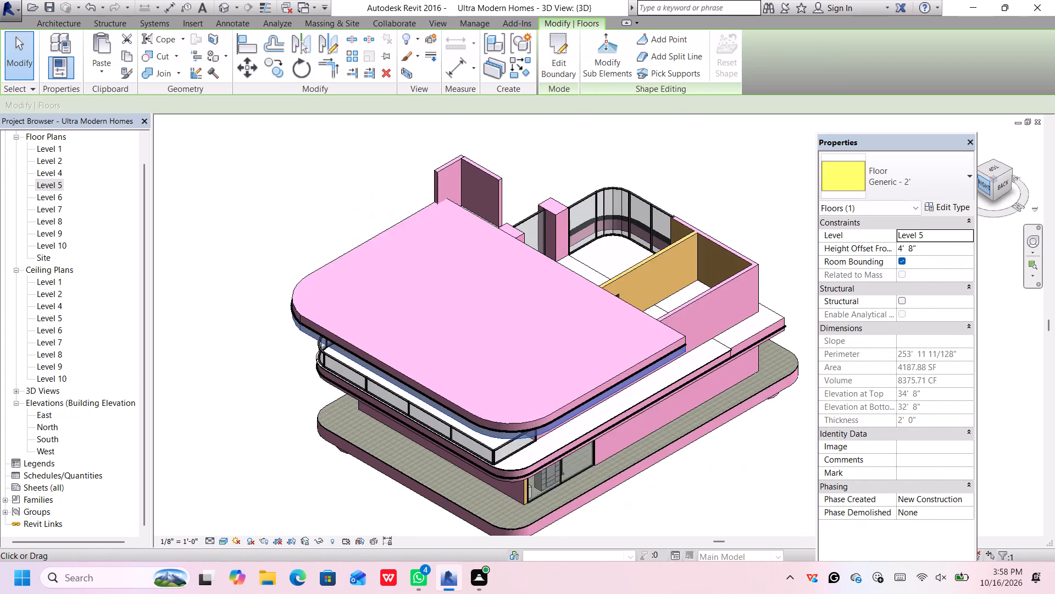
click(409, 217)
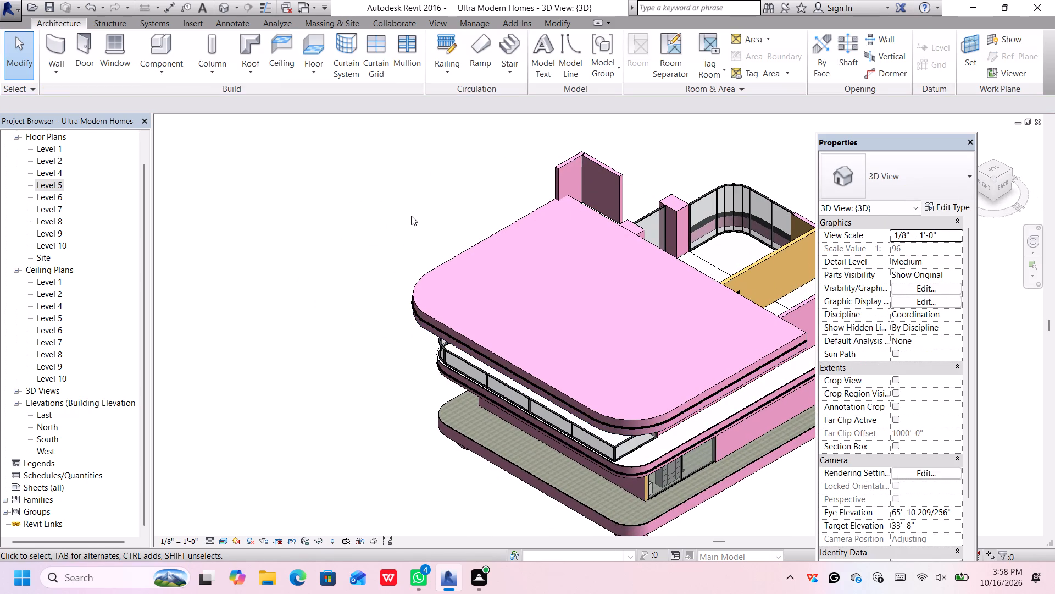
click(982, 173)
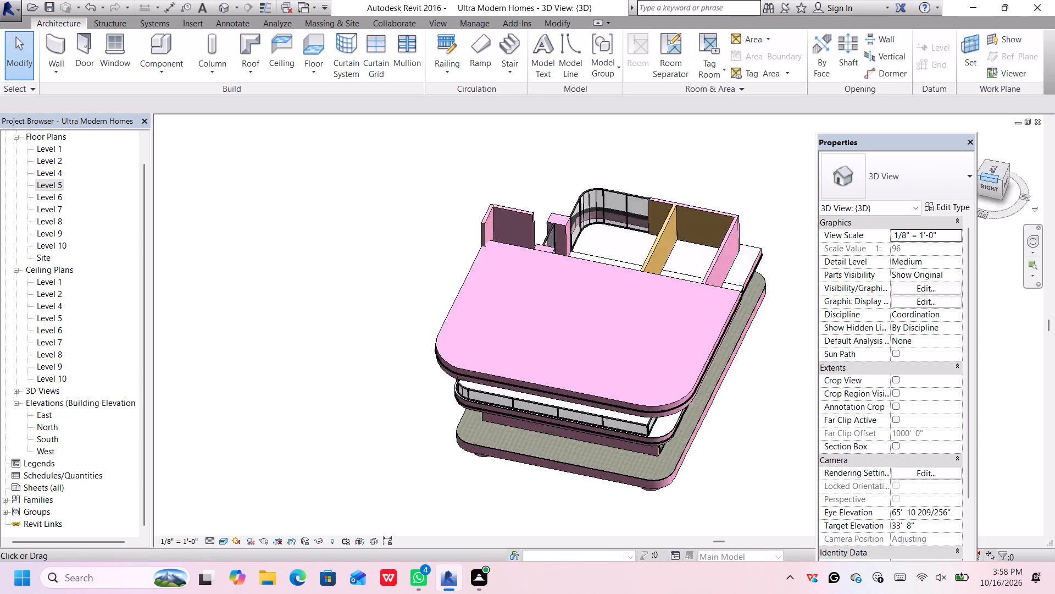
click(983, 179)
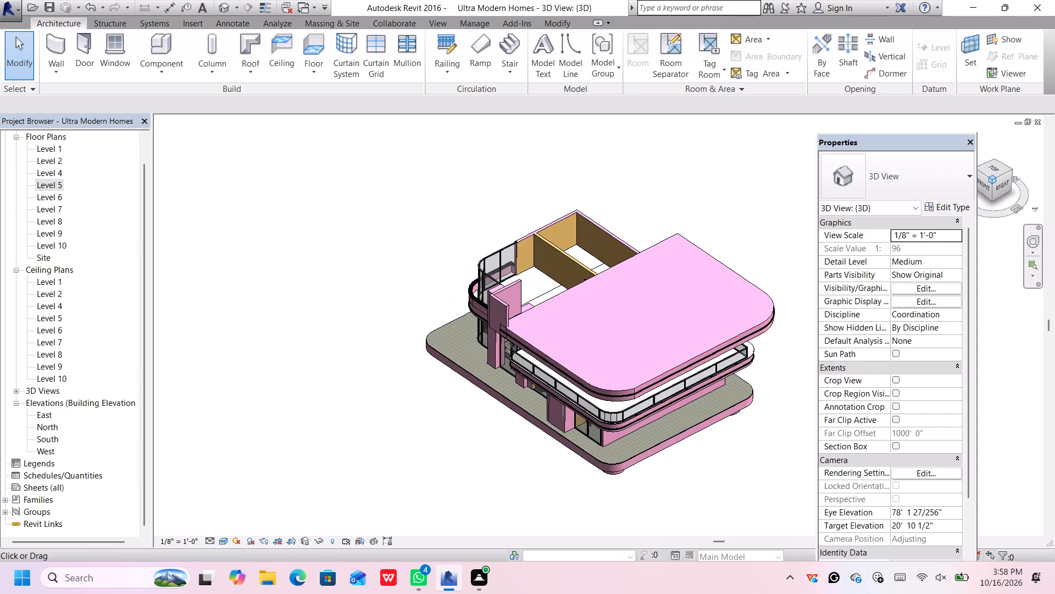
click(983, 175)
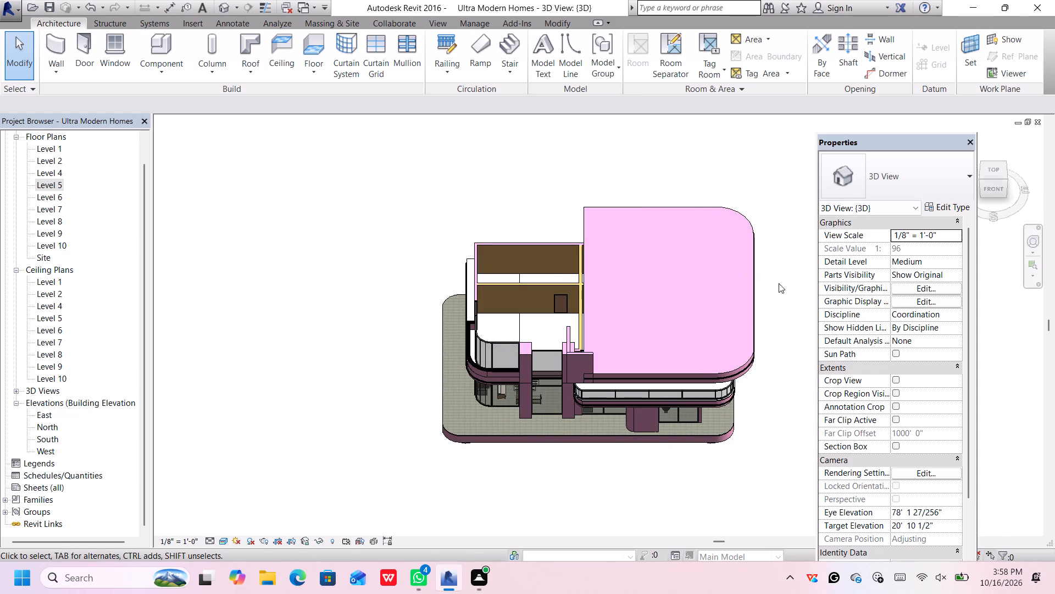
click(983, 181)
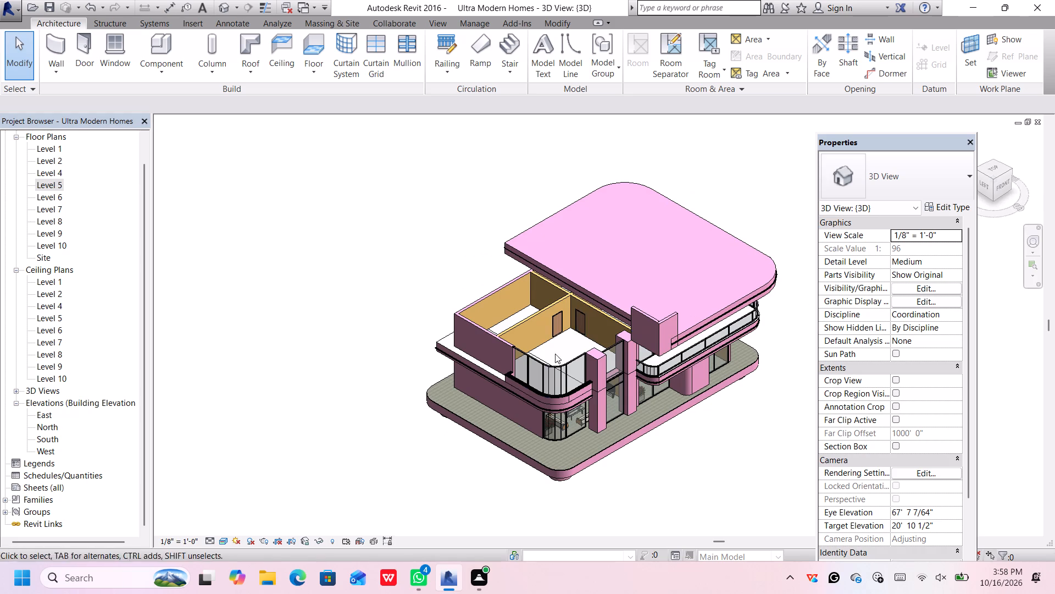
scroll(529, 417, up, 3)
scroll(674, 374, down, 1)
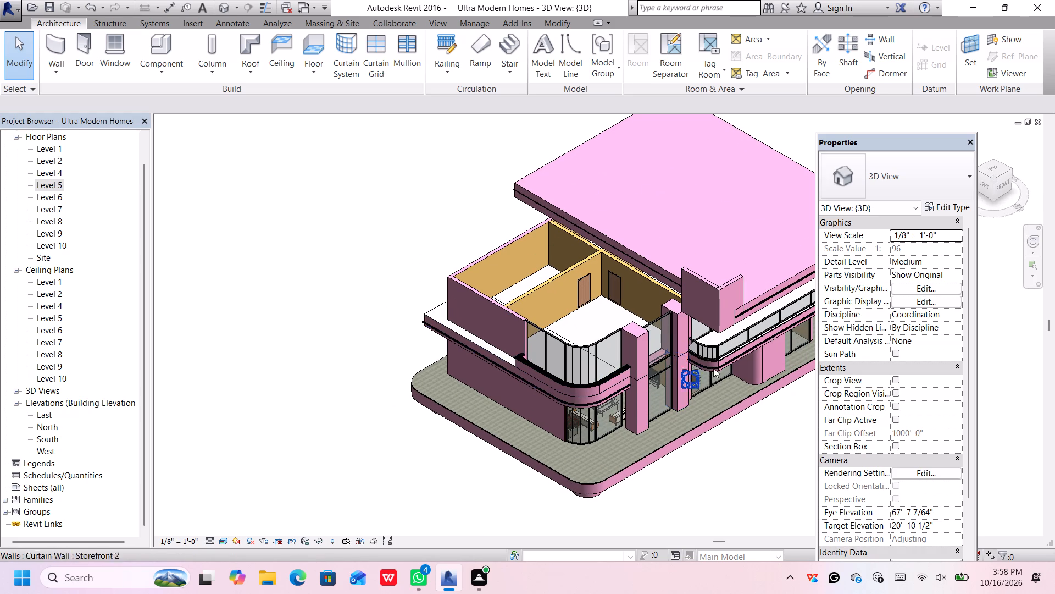
Examine the west slab edges and second-storey walls in the 3D view from the corner and straight from the front.
middle_drag(725, 370, 663, 370)
middle_click(663, 370)
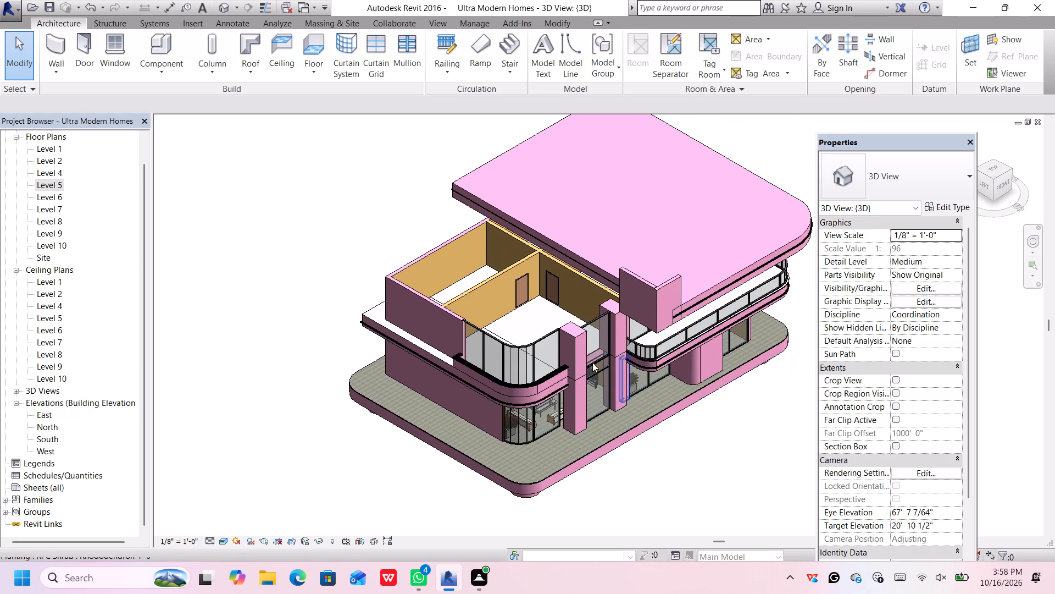
scroll(514, 392, up, 2)
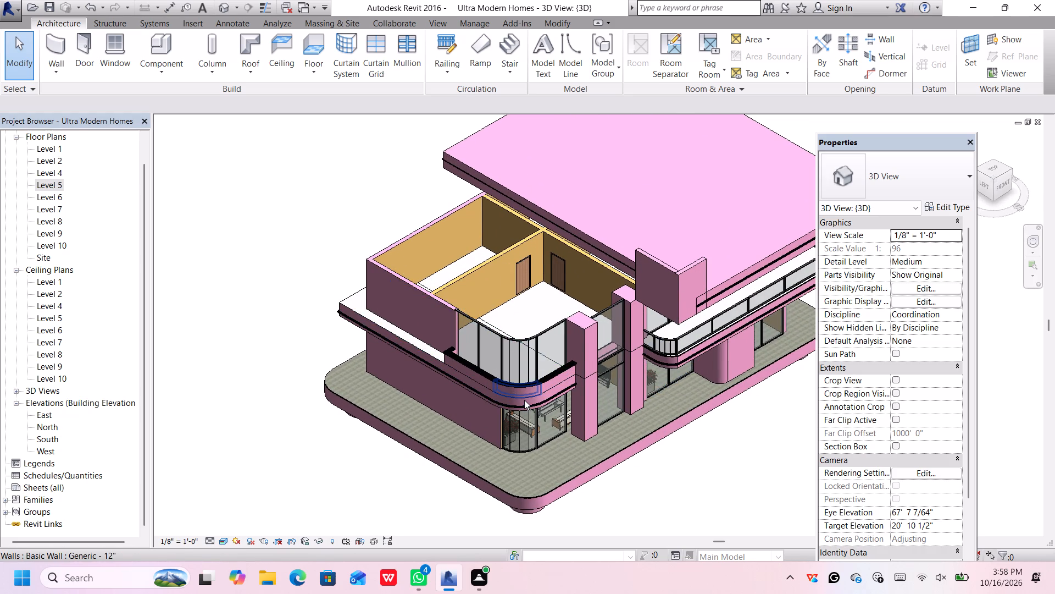
scroll(524, 400, up, 1)
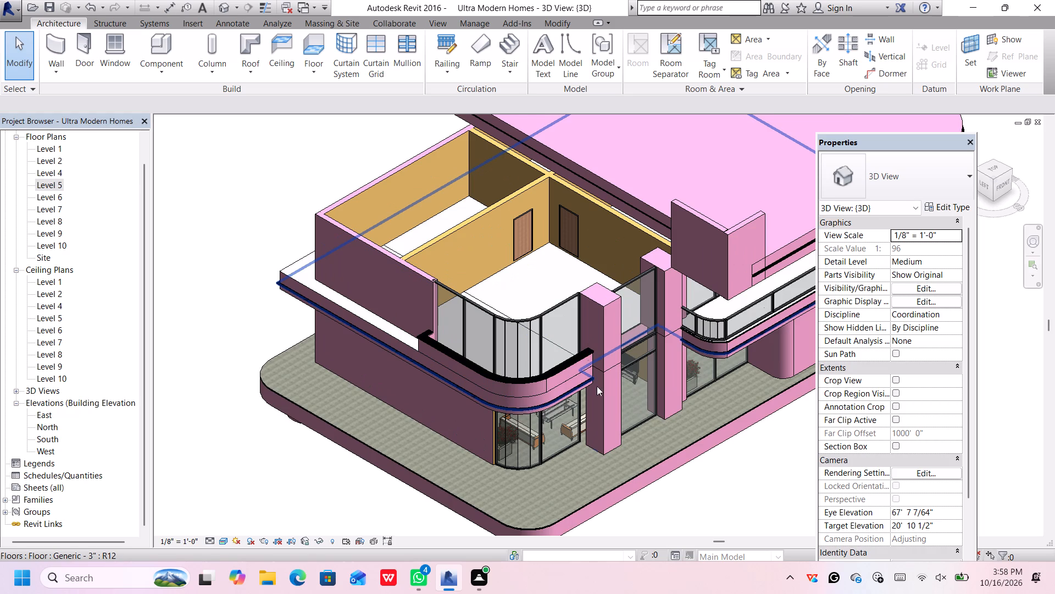
click(1003, 183)
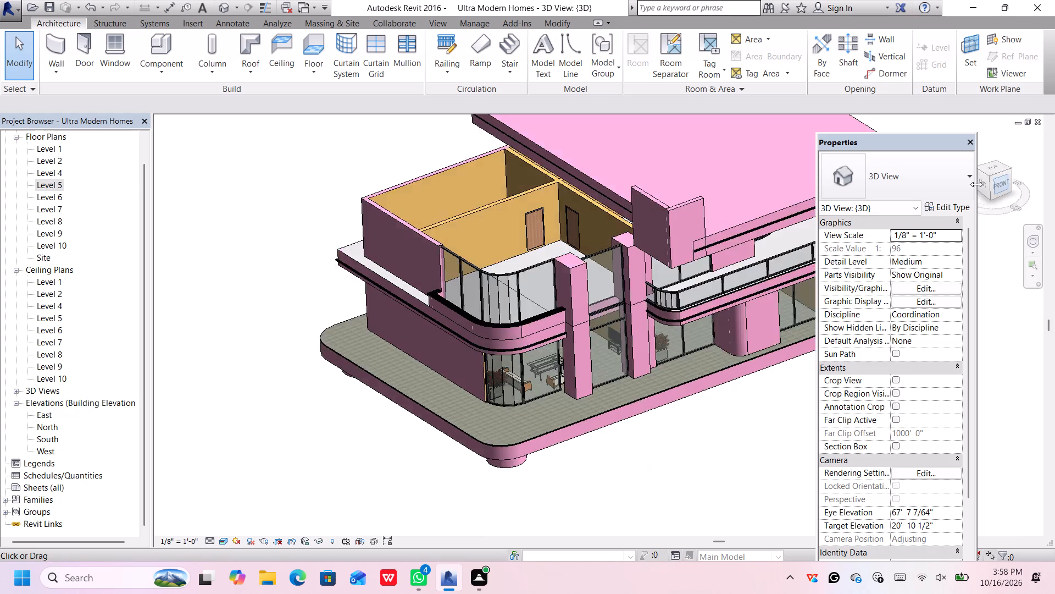
scroll(481, 269, up, 2)
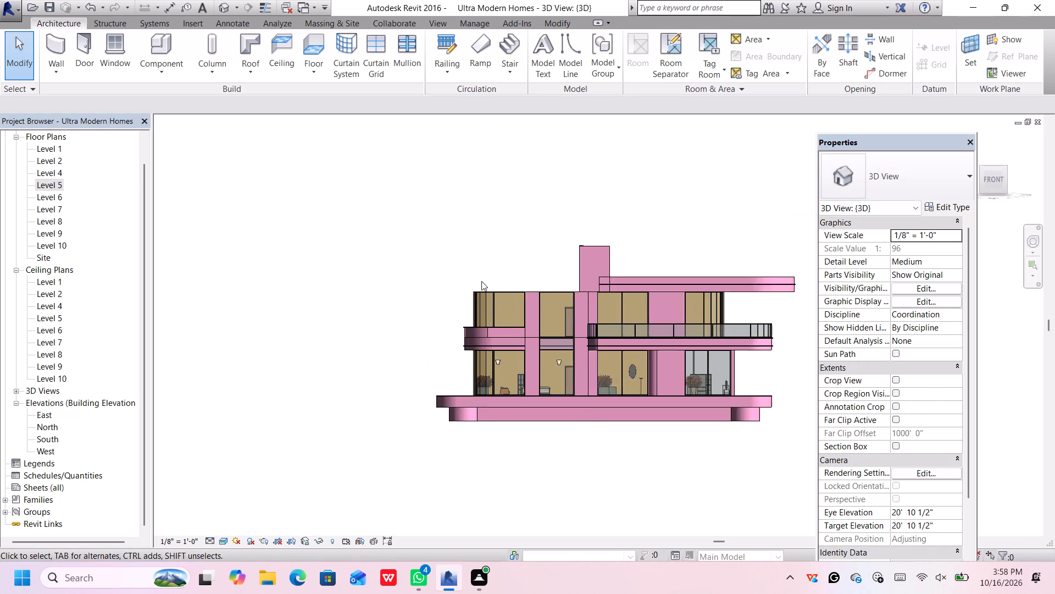
scroll(481, 281, up, 2)
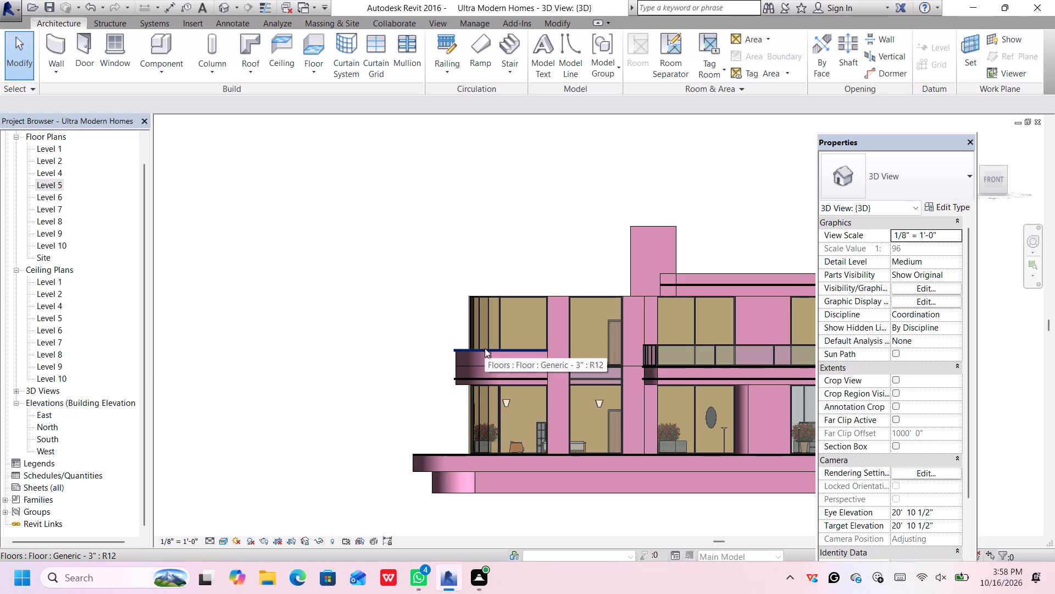
scroll(485, 348, down, 2)
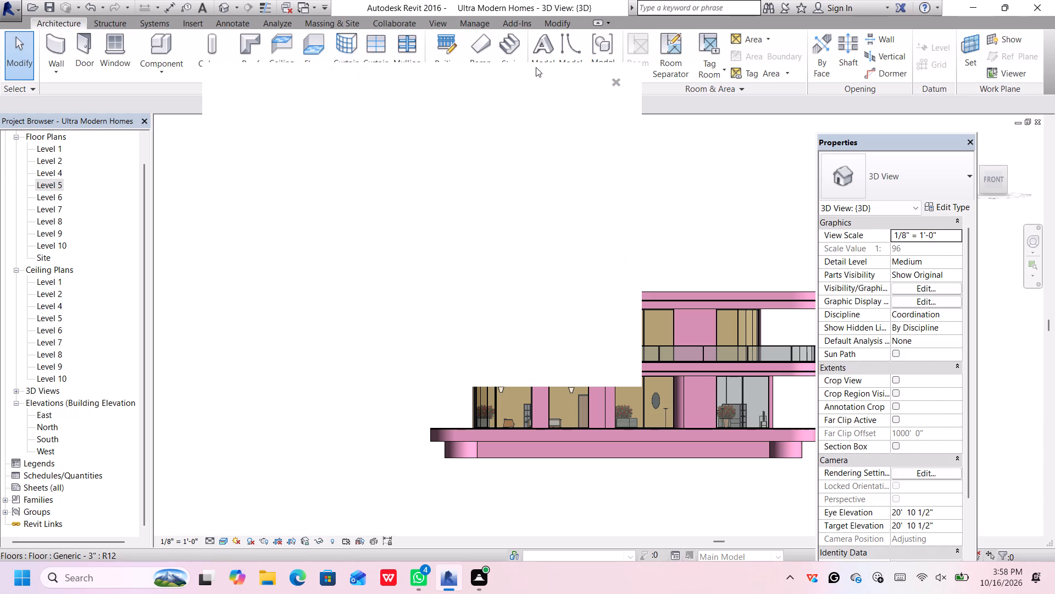
Dismiss the Autodesk Genuine notification card covering the model.
click(618, 80)
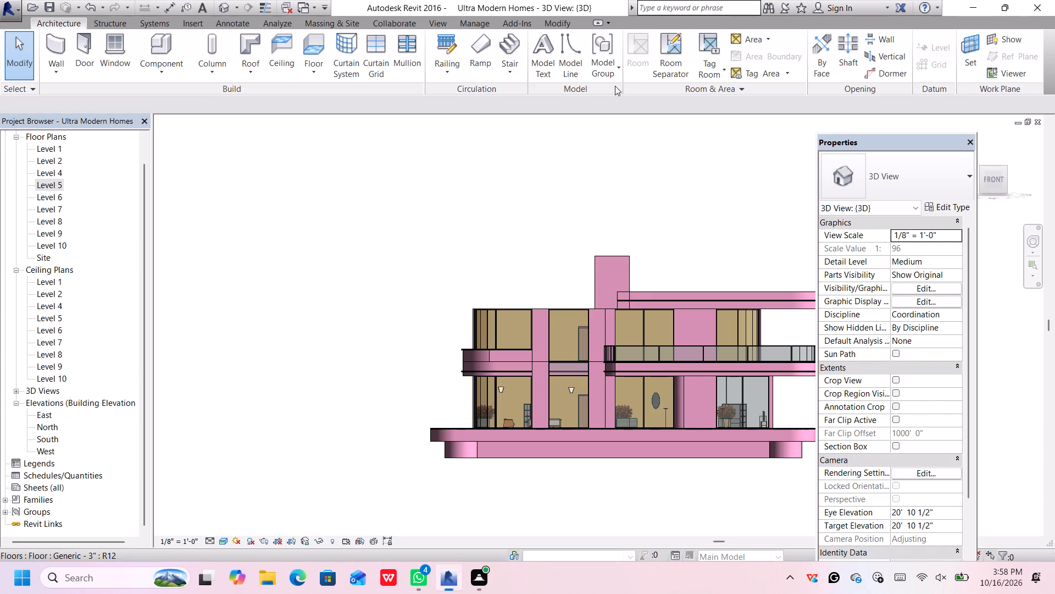
Inspect the properties of the two thin Generic - 3" floors at the west end of the front facade.
scroll(468, 380, up, 5)
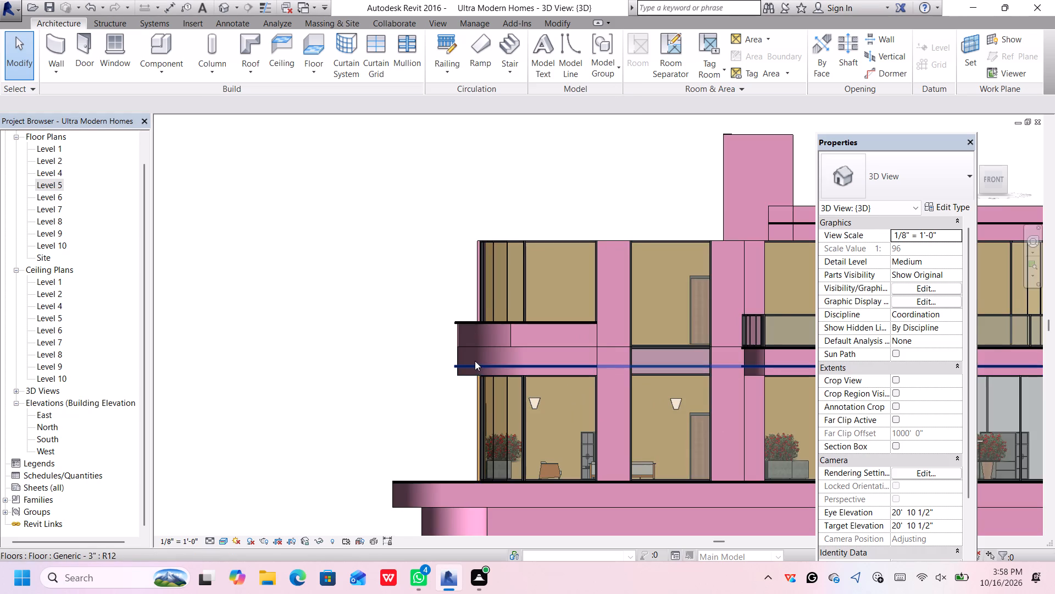
scroll(477, 364, up, 1)
click(476, 367)
scroll(492, 355, down, 2)
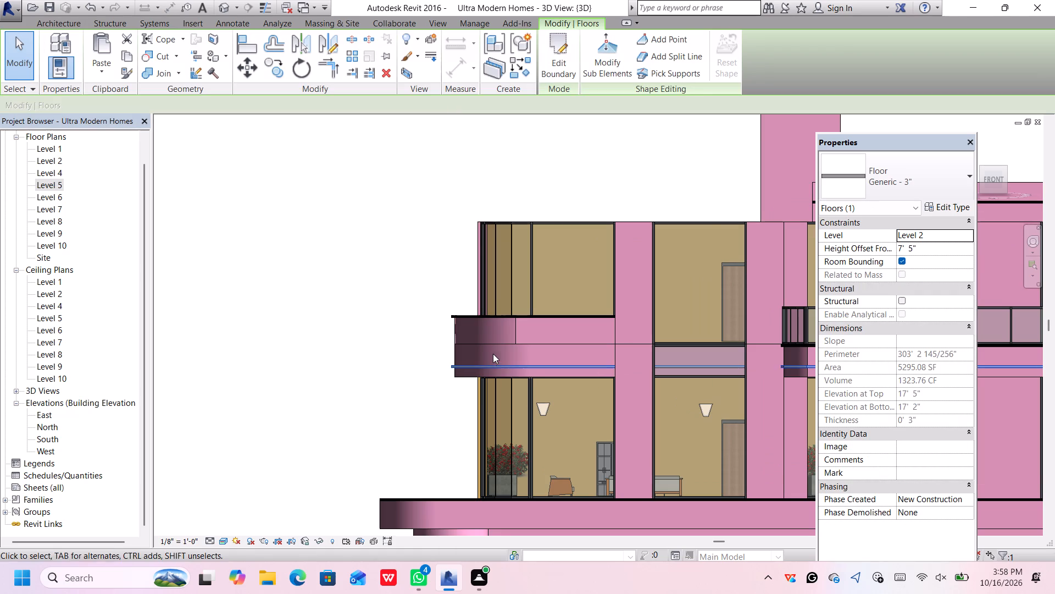
scroll(493, 354, down, 2)
middle_drag(582, 327, 541, 311)
scroll(445, 306, up, 2)
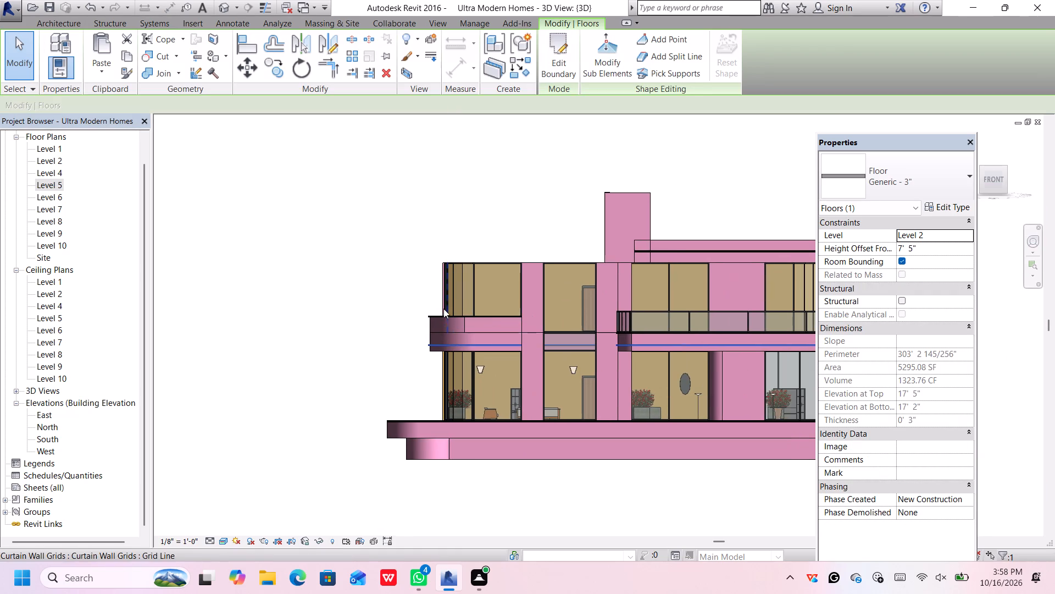
scroll(443, 309, up, 4)
click(432, 320)
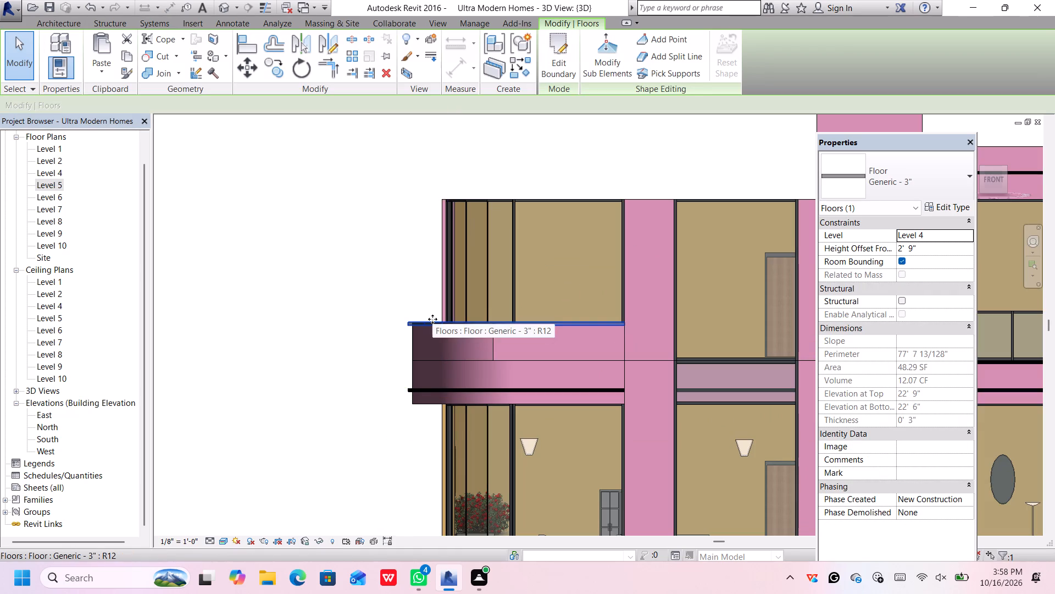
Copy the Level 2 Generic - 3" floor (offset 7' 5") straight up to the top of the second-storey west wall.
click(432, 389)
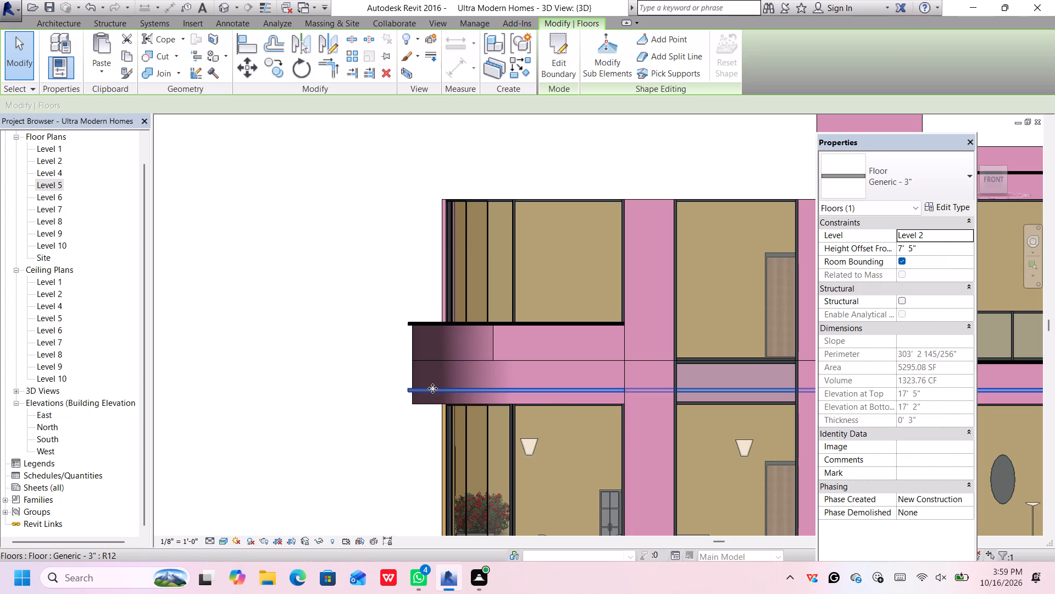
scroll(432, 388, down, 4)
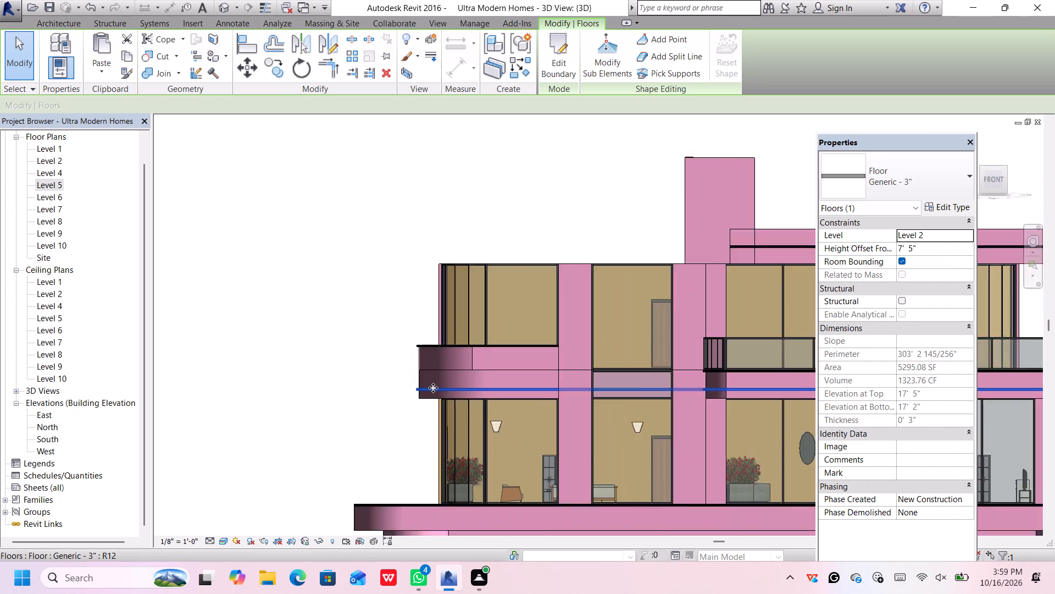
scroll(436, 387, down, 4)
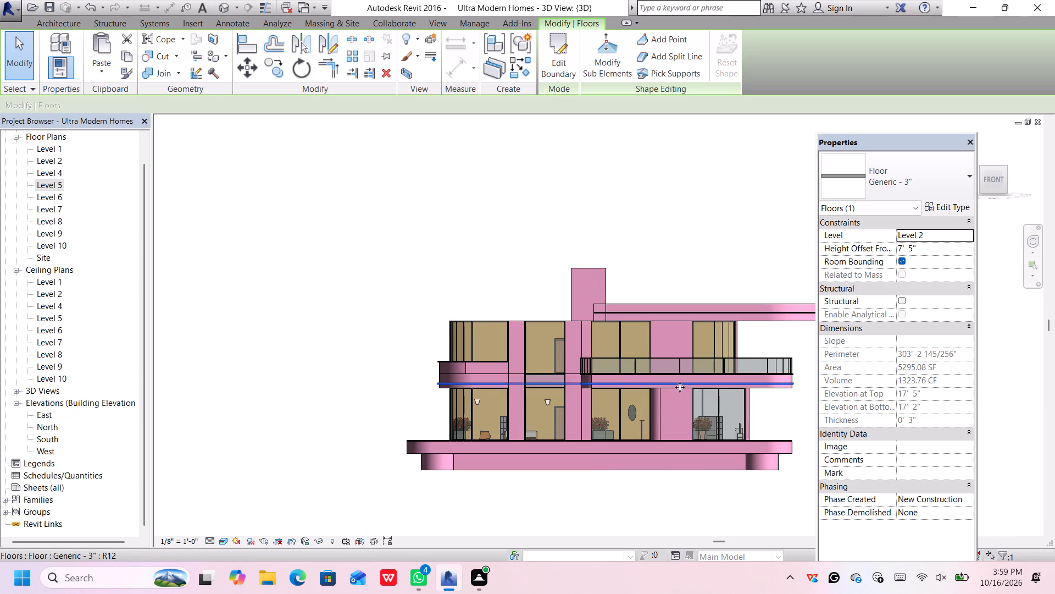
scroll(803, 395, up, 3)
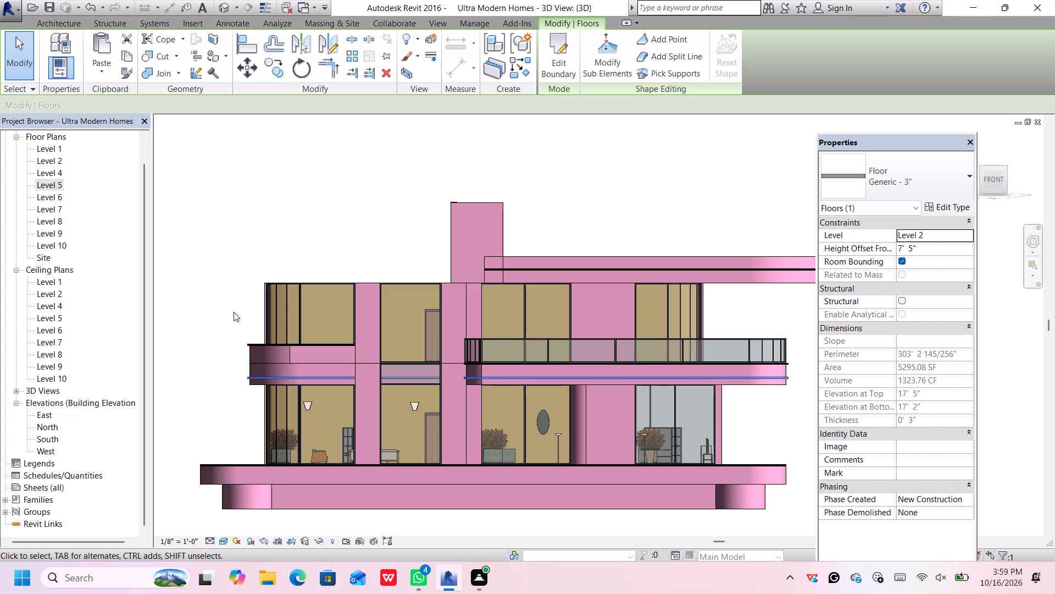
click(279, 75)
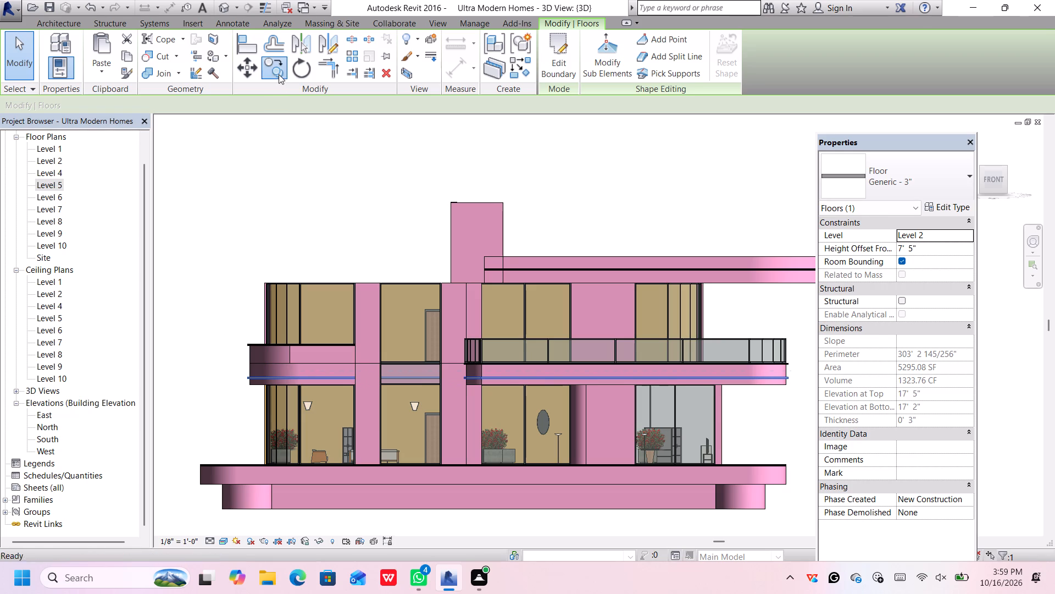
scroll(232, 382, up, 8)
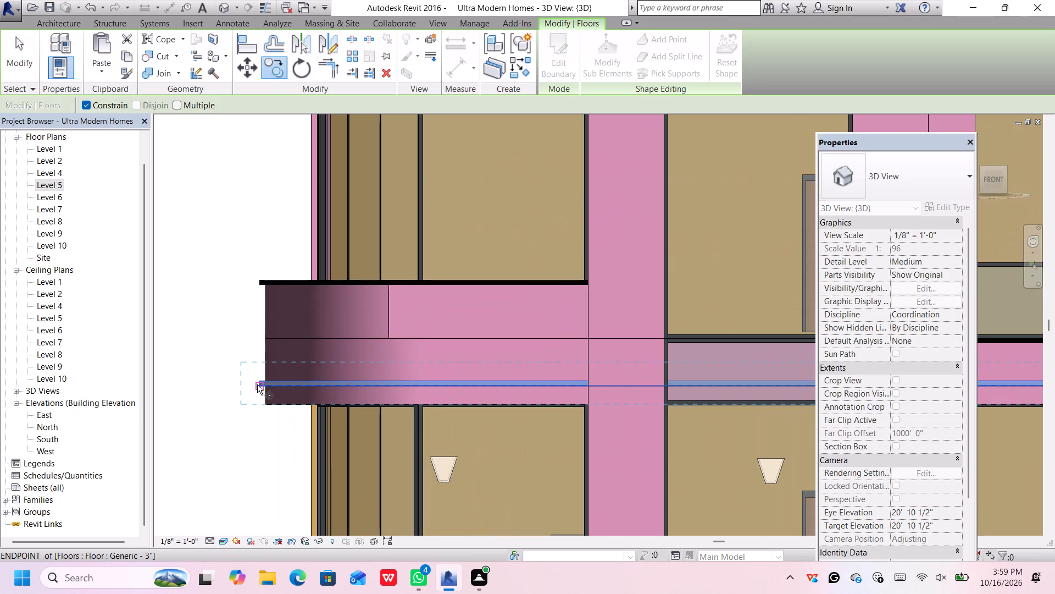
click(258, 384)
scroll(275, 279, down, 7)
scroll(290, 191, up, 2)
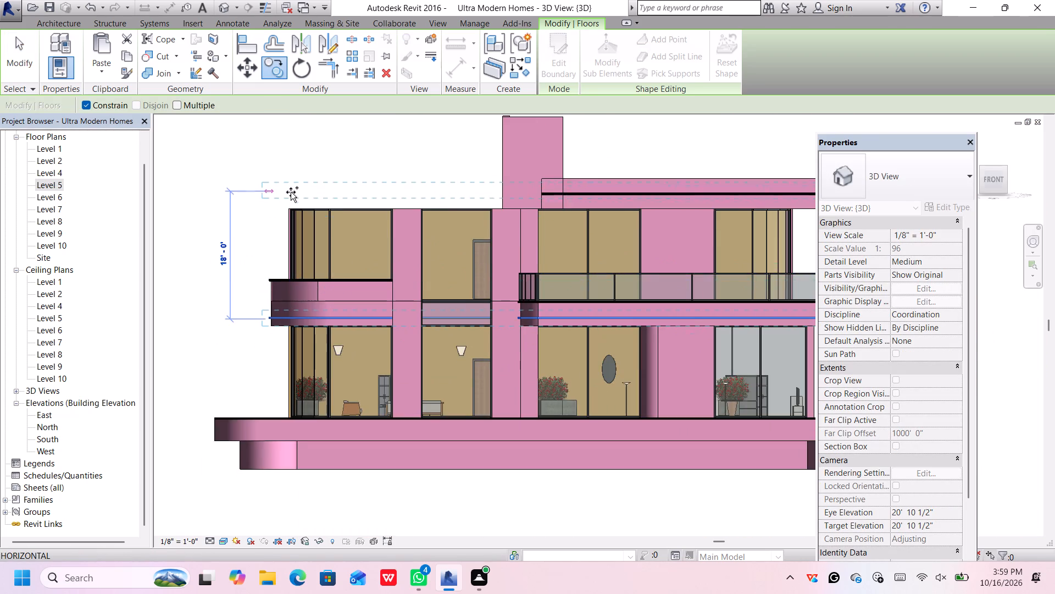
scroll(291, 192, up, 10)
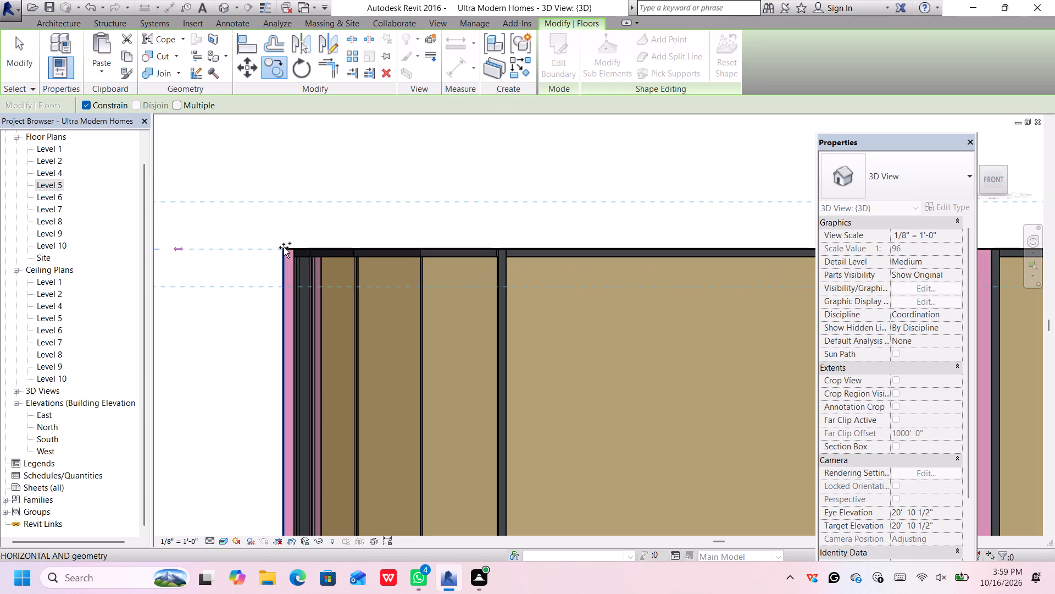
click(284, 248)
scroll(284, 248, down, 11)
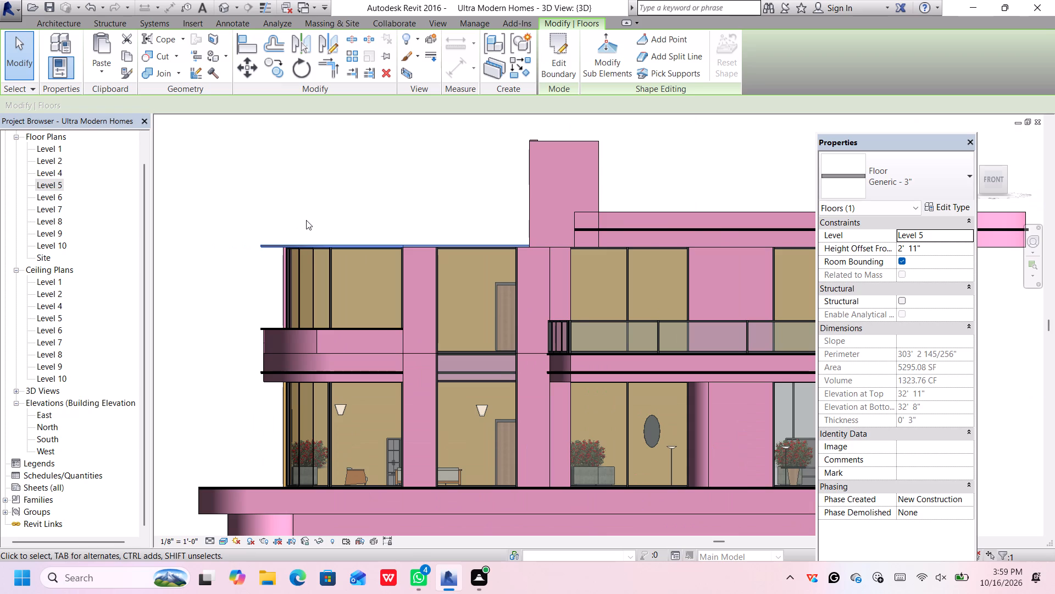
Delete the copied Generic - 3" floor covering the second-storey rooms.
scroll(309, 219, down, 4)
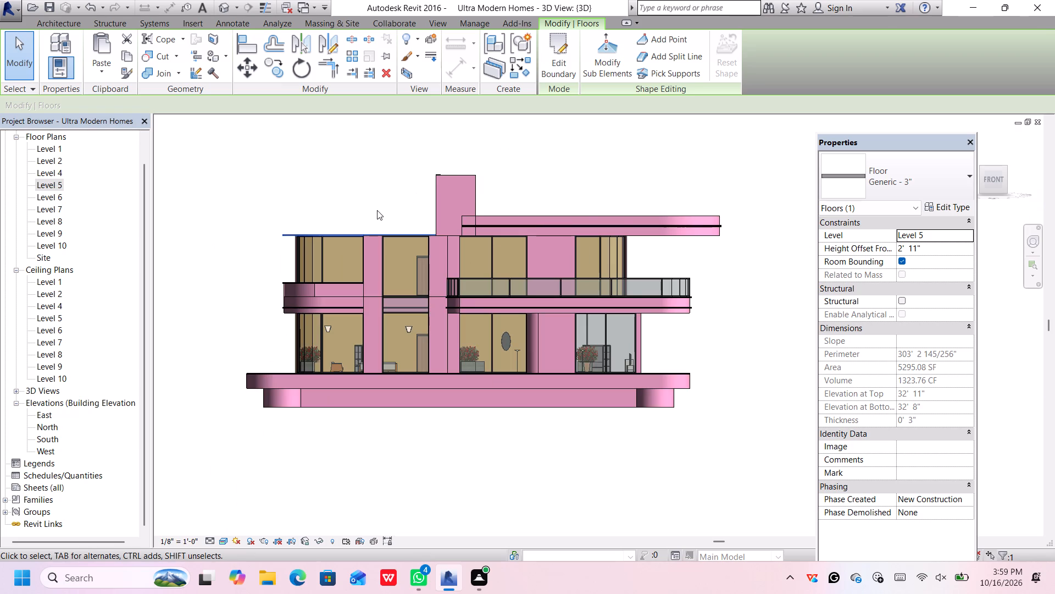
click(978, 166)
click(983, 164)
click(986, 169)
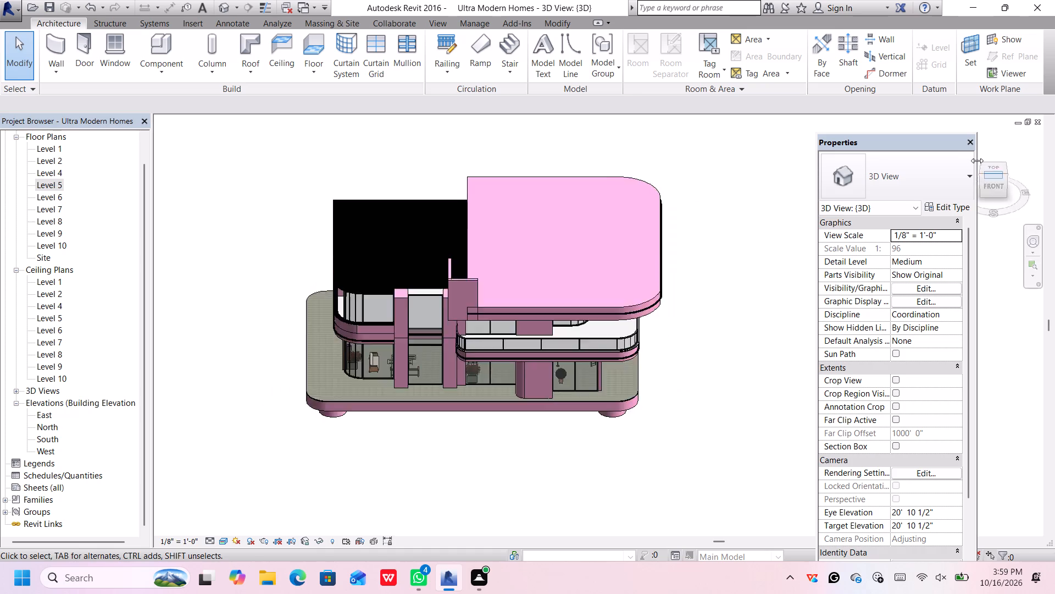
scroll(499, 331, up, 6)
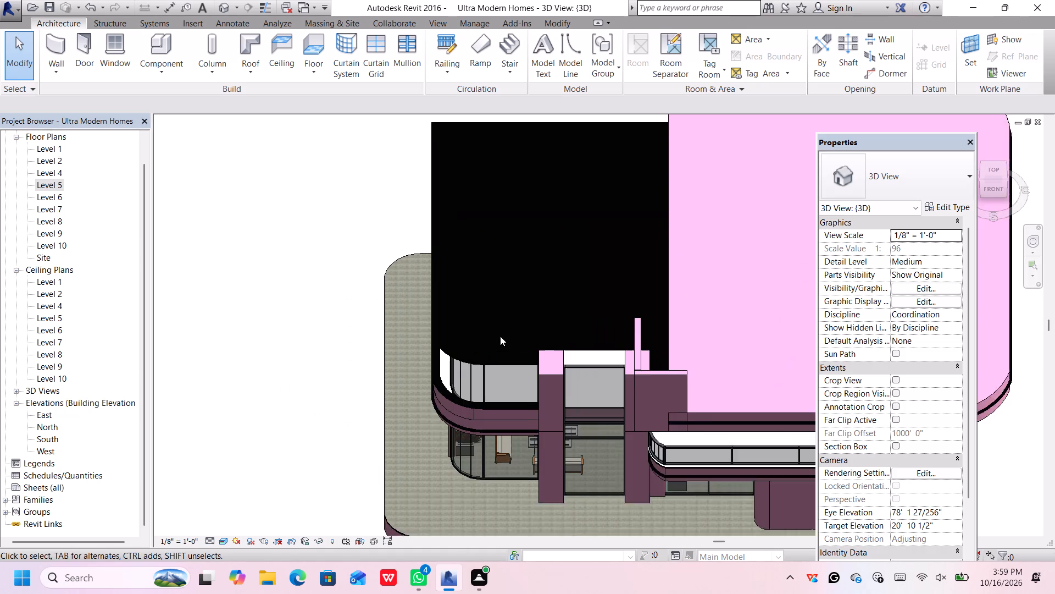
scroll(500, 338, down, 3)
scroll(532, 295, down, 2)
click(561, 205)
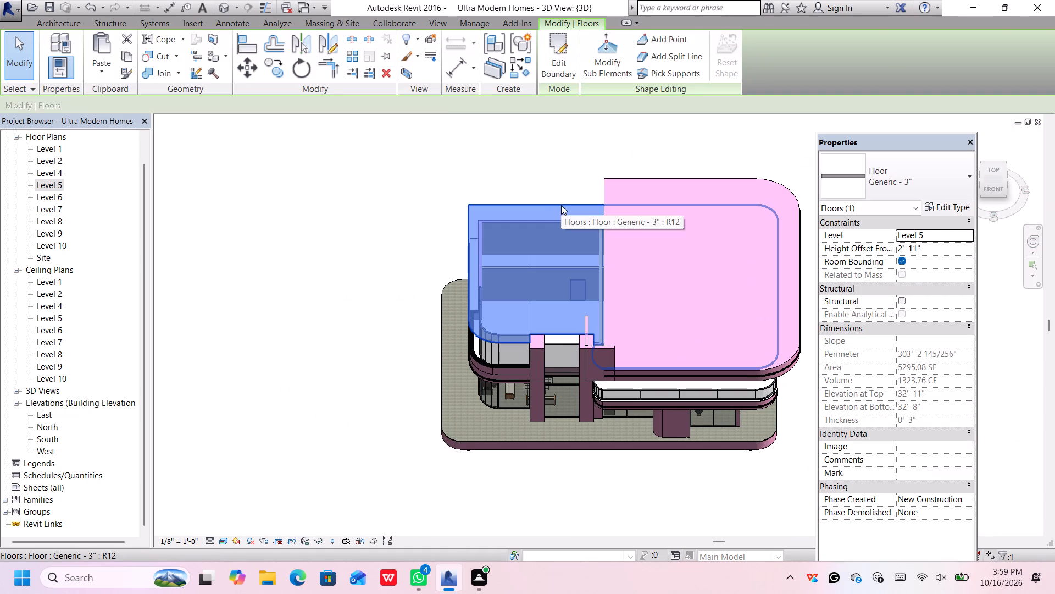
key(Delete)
Review the uncovered west part of the house from directly above and in the Level 5 floor plan.
scroll(558, 211, down, 1)
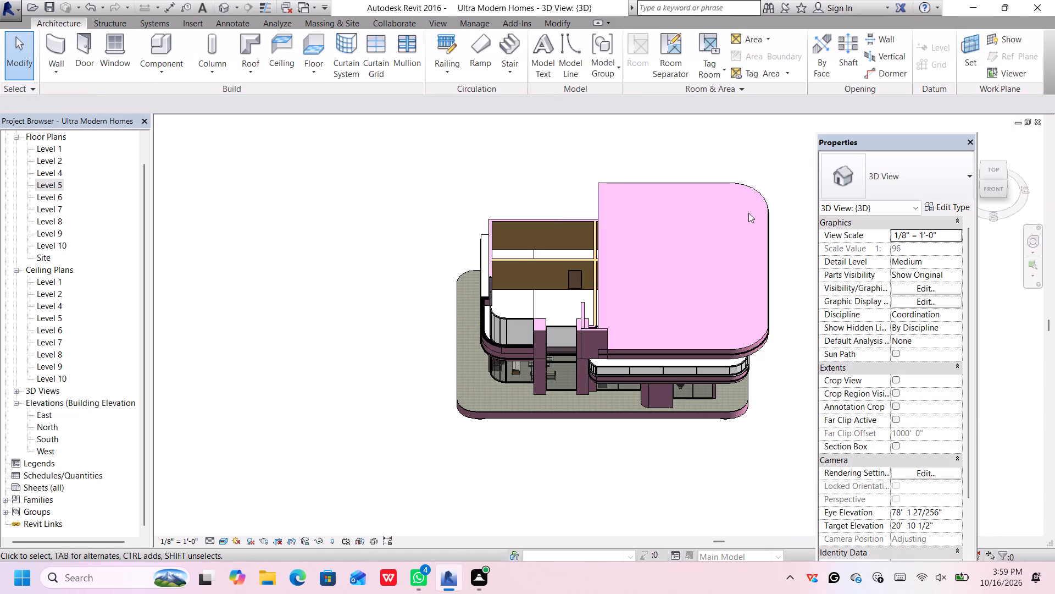
click(992, 169)
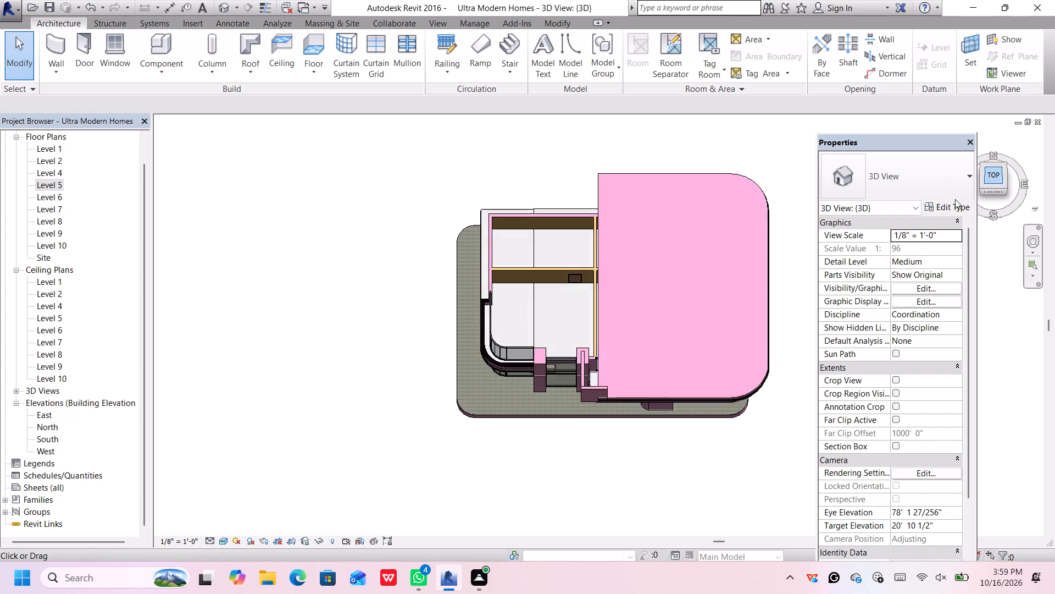
scroll(674, 165, up, 1)
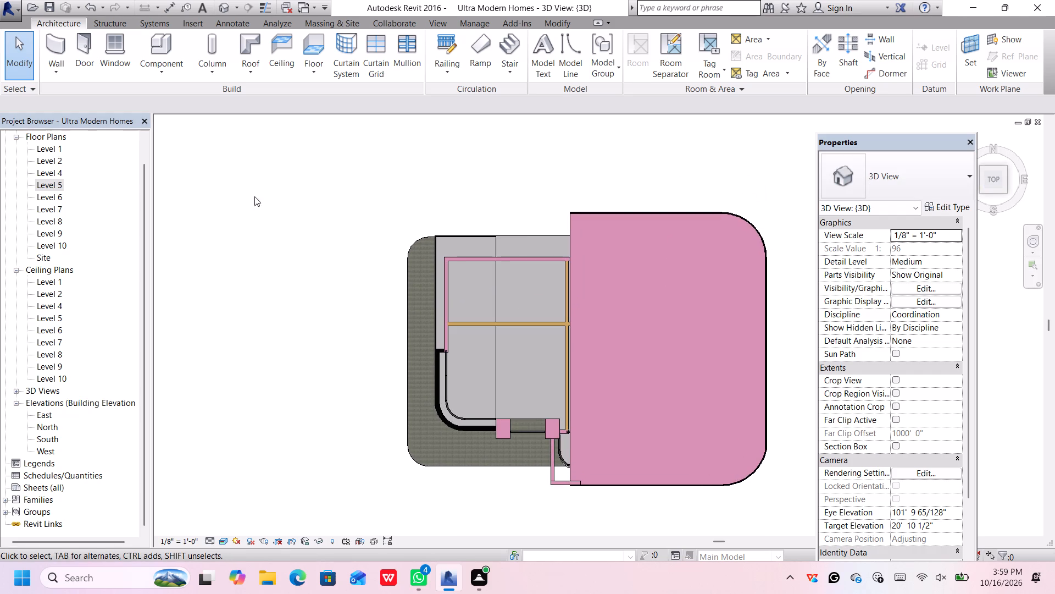
double_click(57, 181)
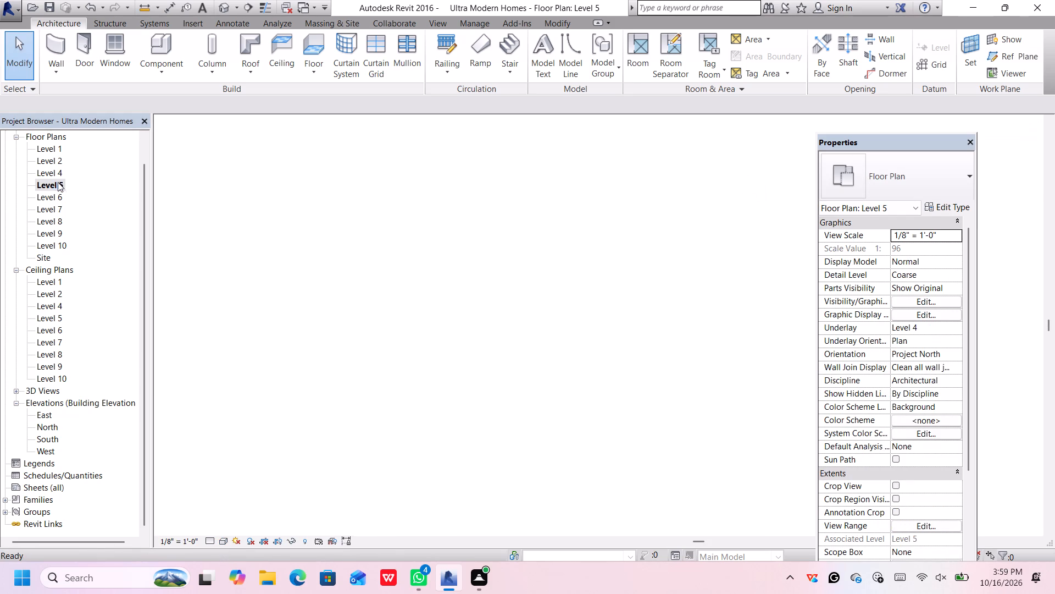
scroll(490, 232, down, 3)
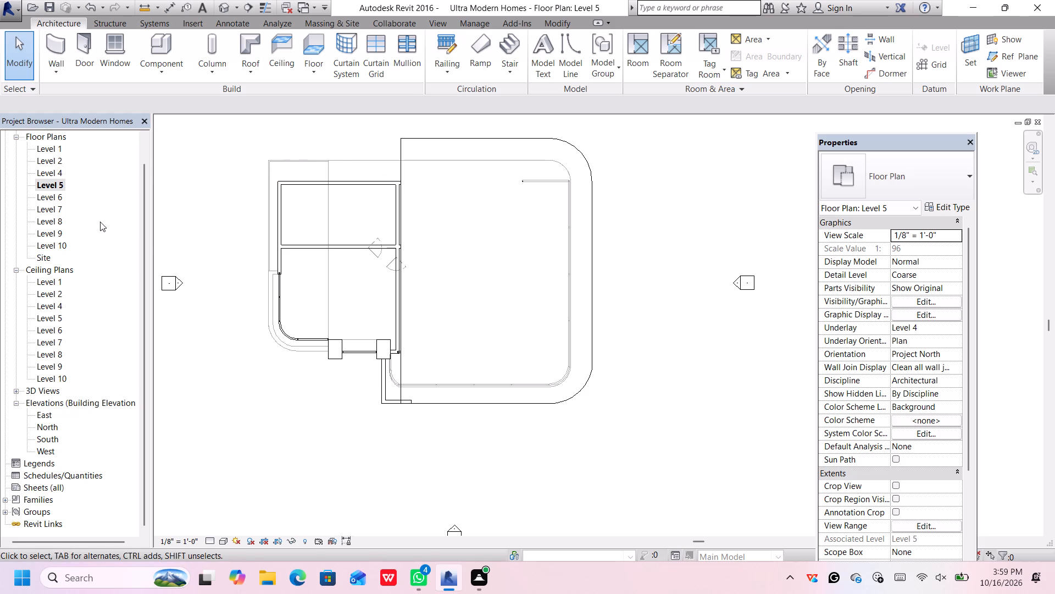
Open the South building elevation.
double_click(45, 438)
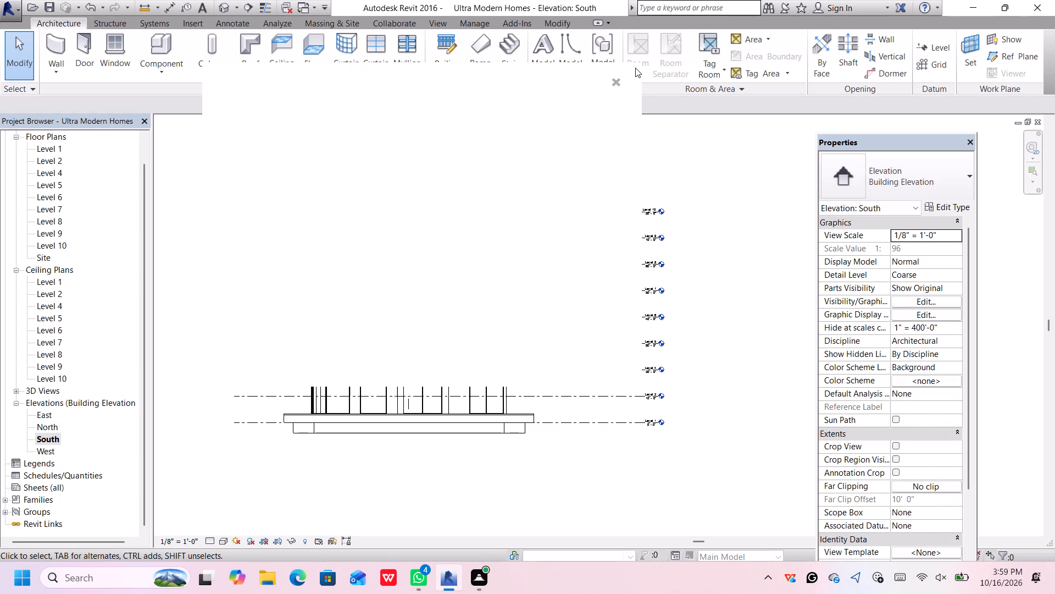
Dismiss the Autodesk Genuine notification card covering the elevation.
click(616, 80)
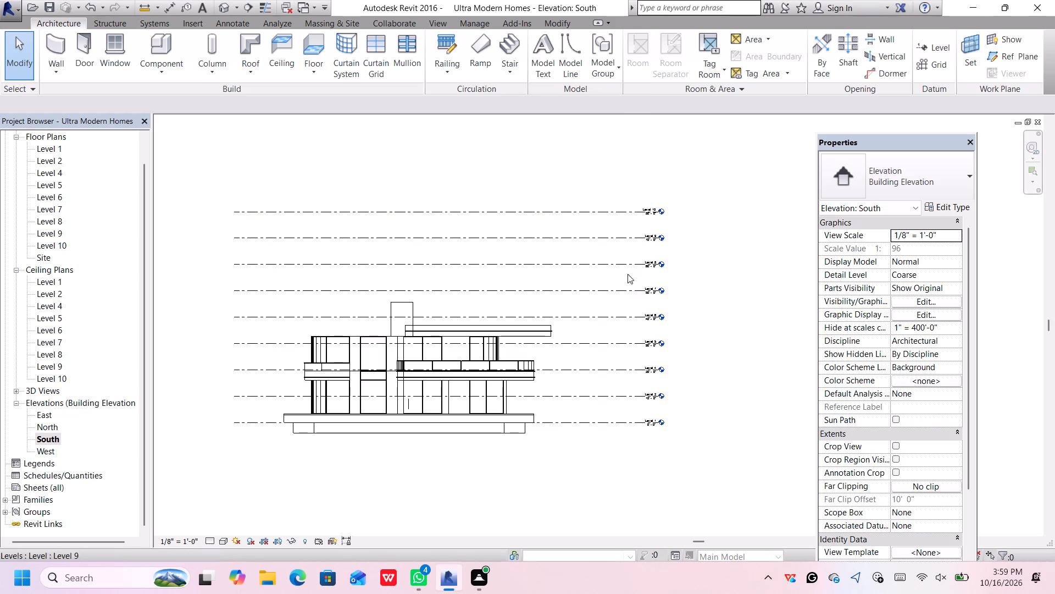
Examine the level lines in the South elevation against the tops of the upper-storey walls and the roof slab.
scroll(631, 328, up, 7)
scroll(638, 348, down, 2)
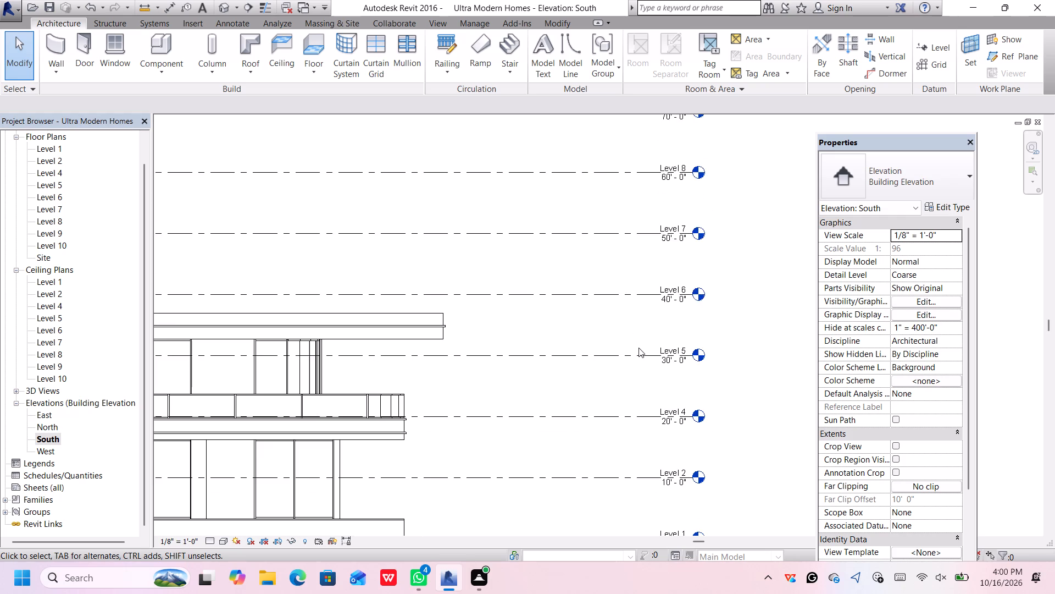
scroll(638, 348, down, 3)
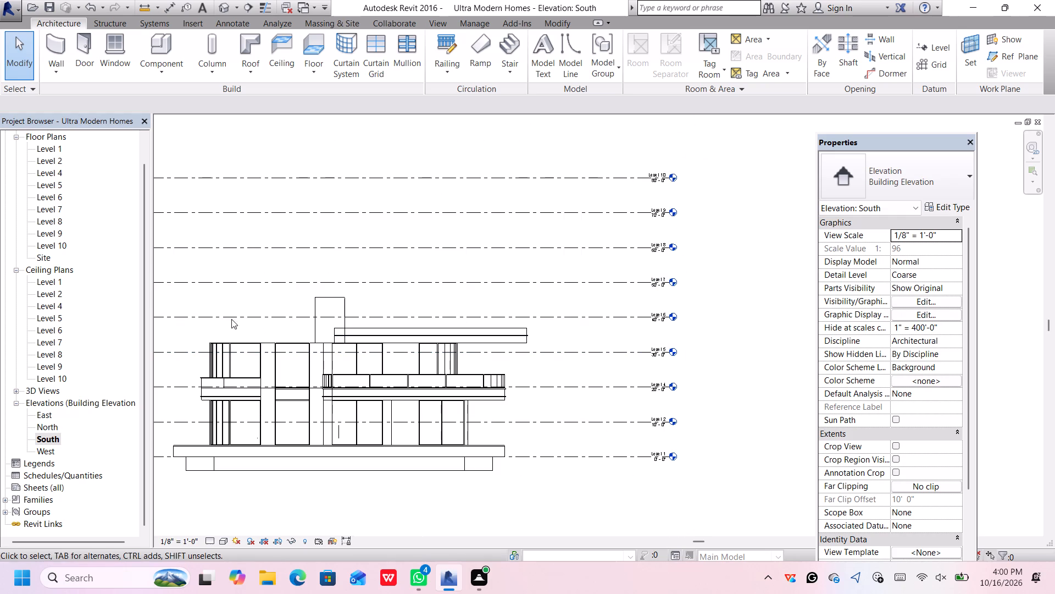
scroll(61, 227, up, 7)
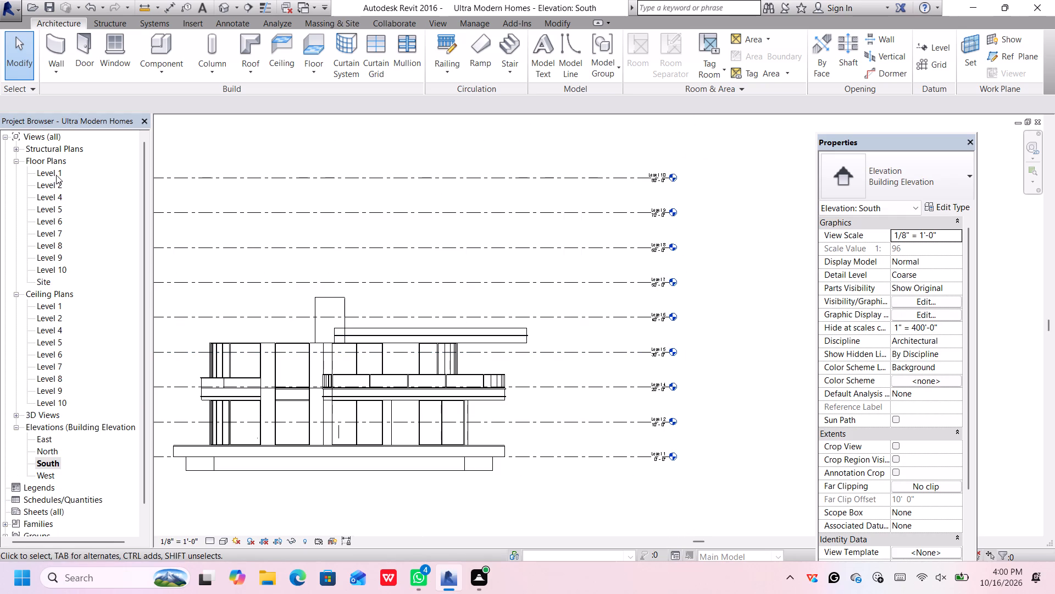
Open the Level 5 floor plan.
click(49, 213)
click(46, 215)
scroll(338, 147, up, 1)
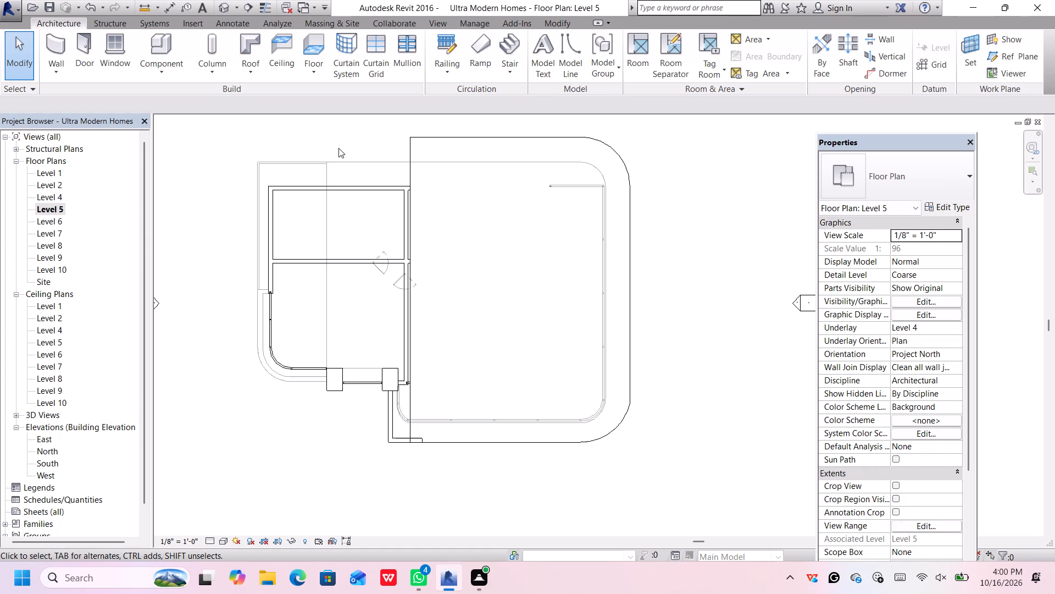
middle_drag(351, 154, 356, 157)
middle_click(358, 158)
middle_click(360, 159)
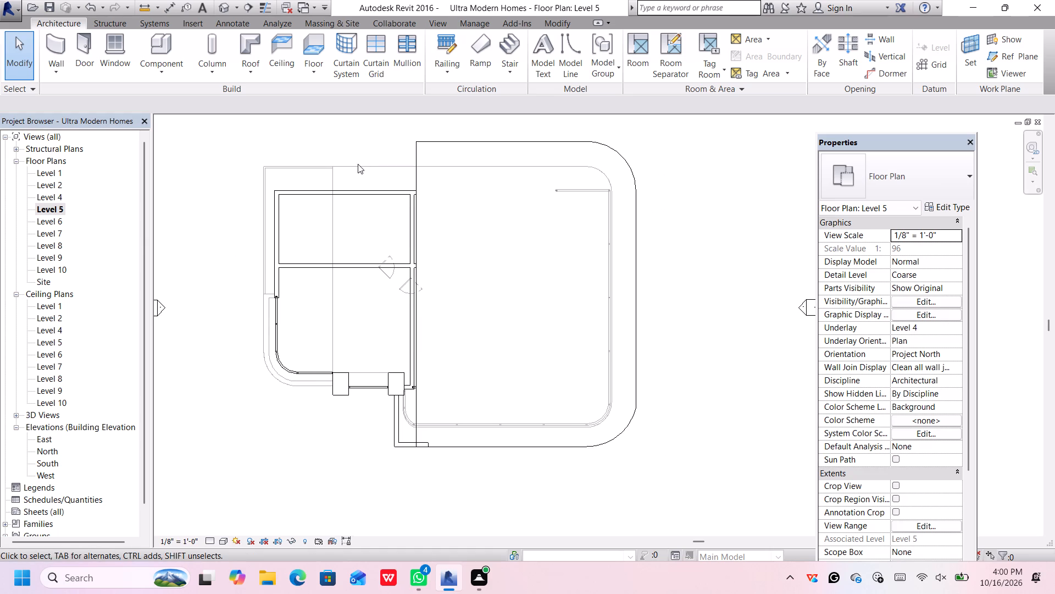
scroll(349, 171, up, 1)
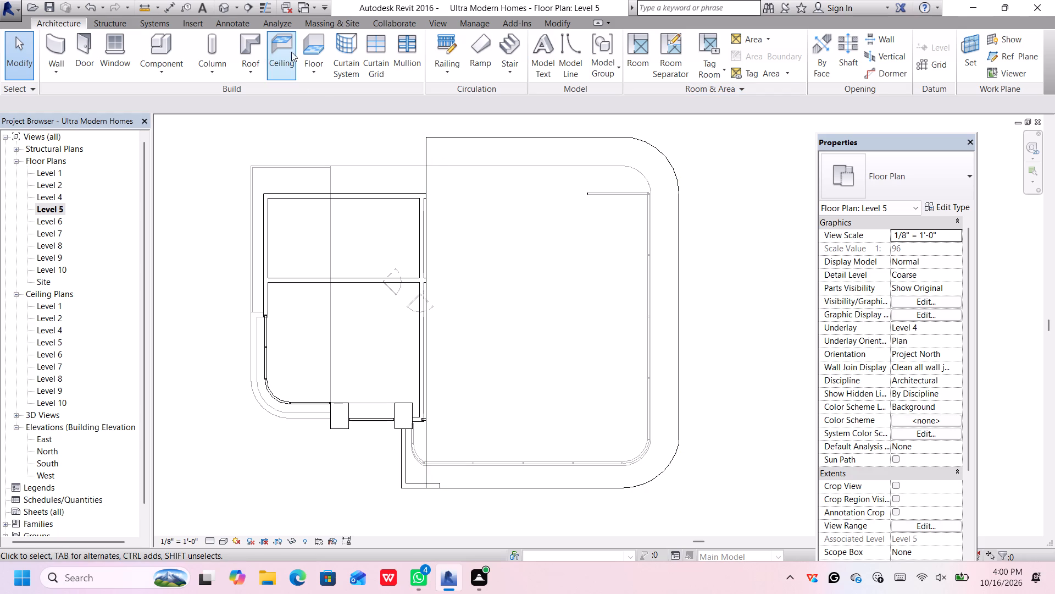
Begin a floor boundary sketch on Level 5 and save the project.
click(308, 47)
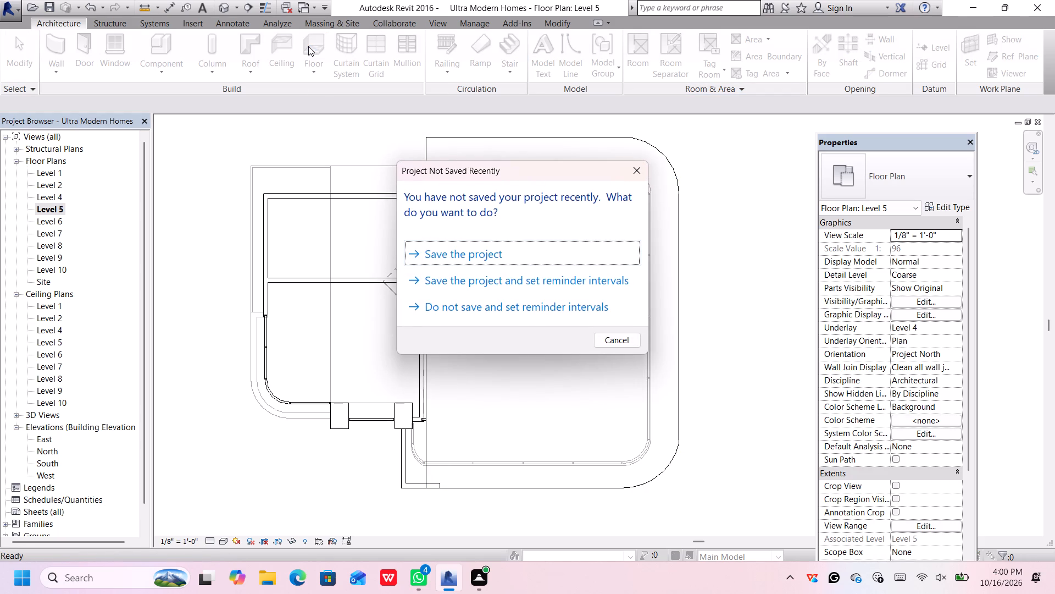
click(555, 250)
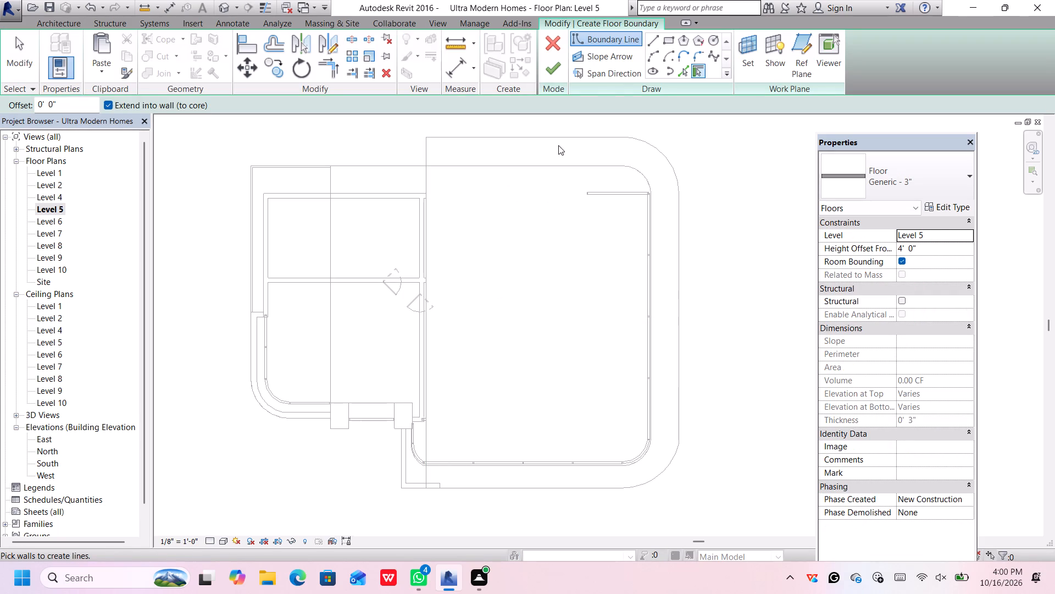
Draw the north boundary line about 35'-6" long, from the existing roof slab's west edge to the outer northwest wall corner.
click(656, 38)
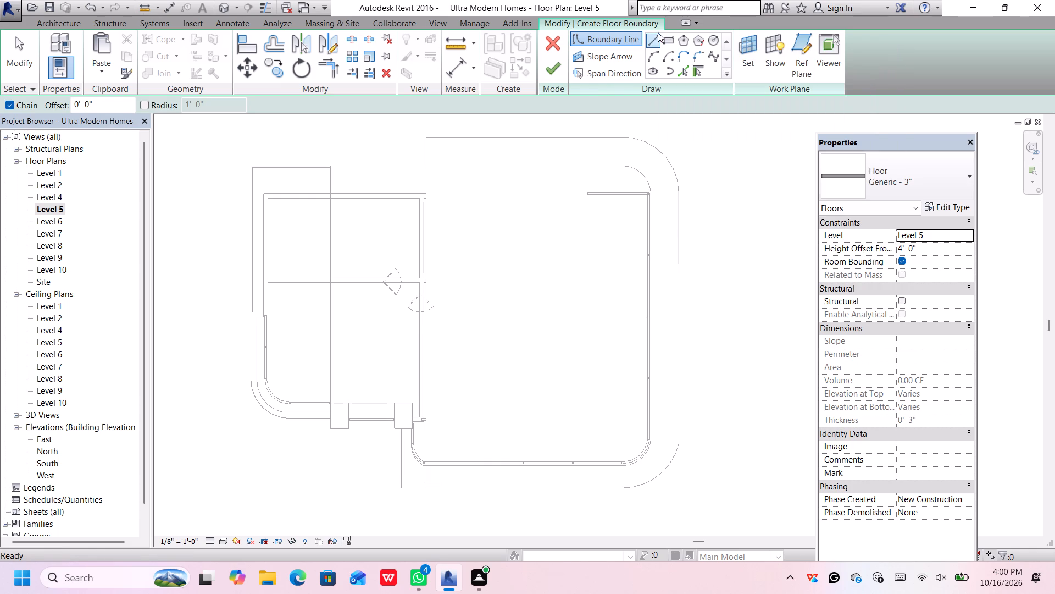
scroll(408, 186, up, 10)
scroll(438, 181, down, 3)
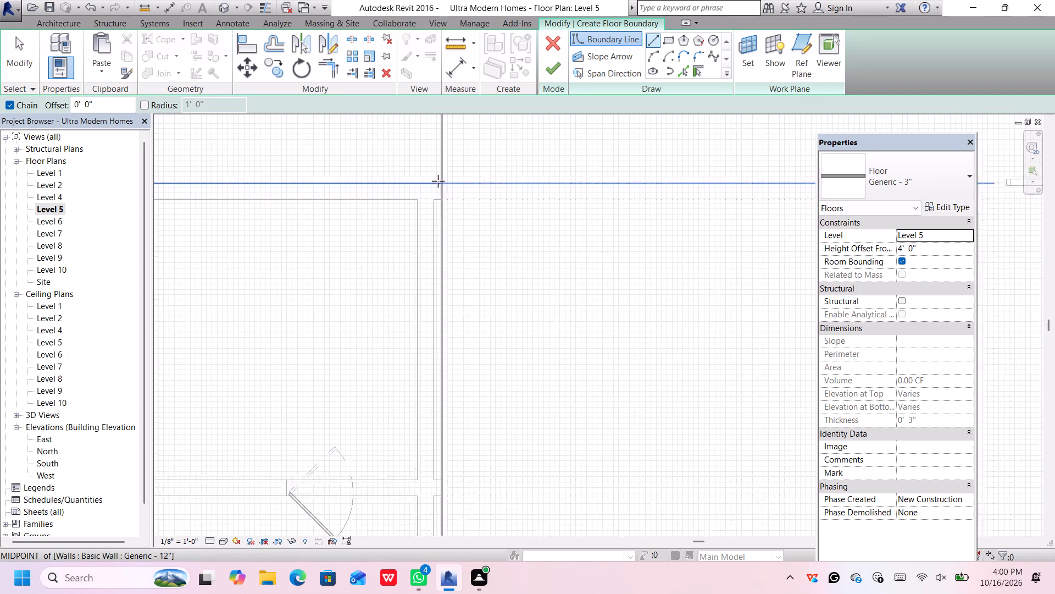
scroll(438, 181, down, 6)
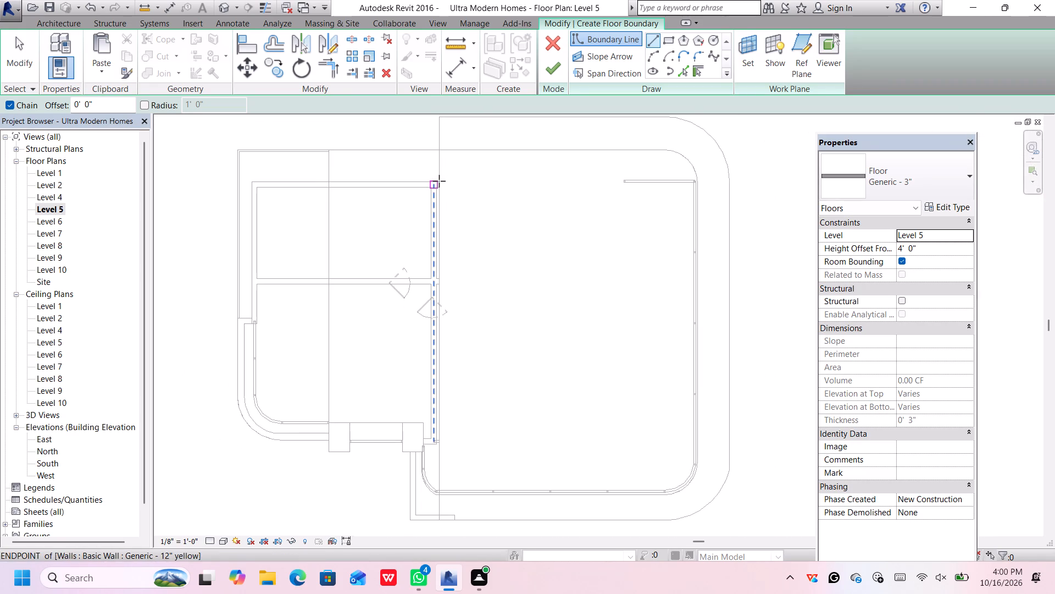
scroll(439, 181, up, 1)
scroll(438, 181, down, 1)
scroll(439, 181, up, 1)
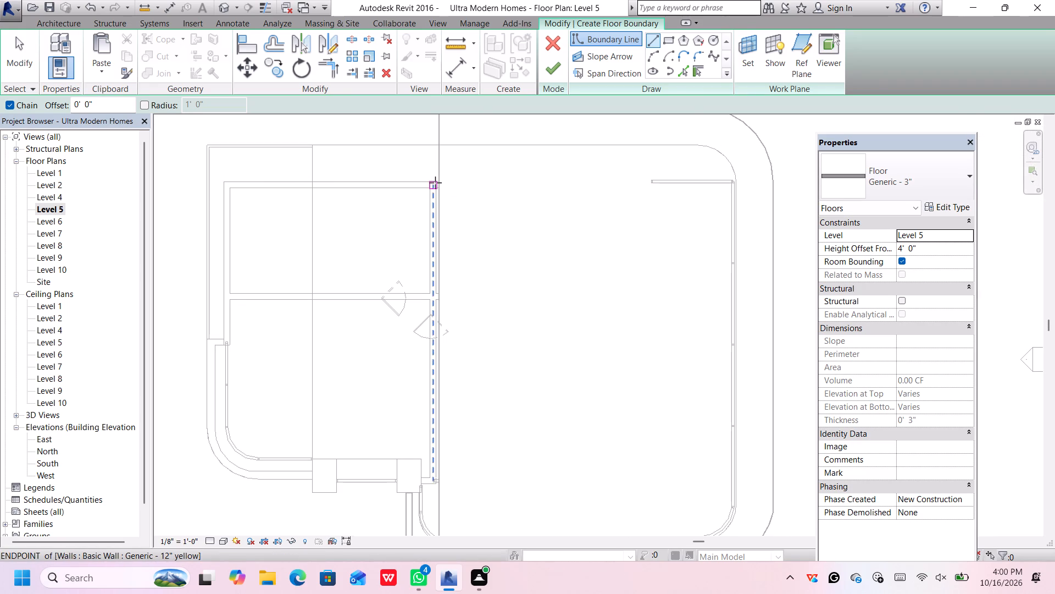
scroll(438, 180, up, 4)
click(438, 183)
scroll(438, 183, down, 8)
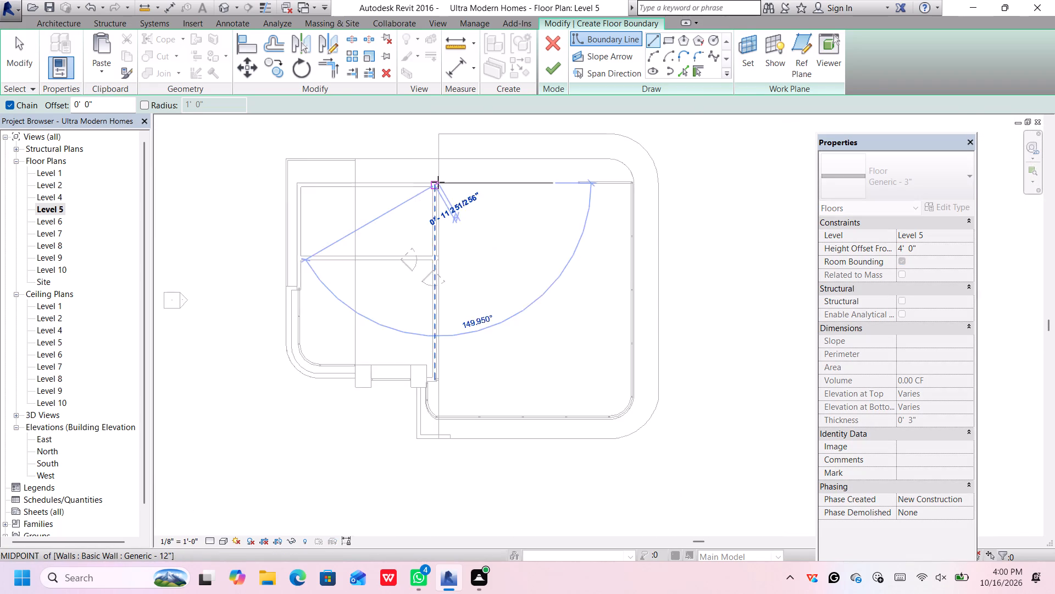
scroll(311, 186, up, 7)
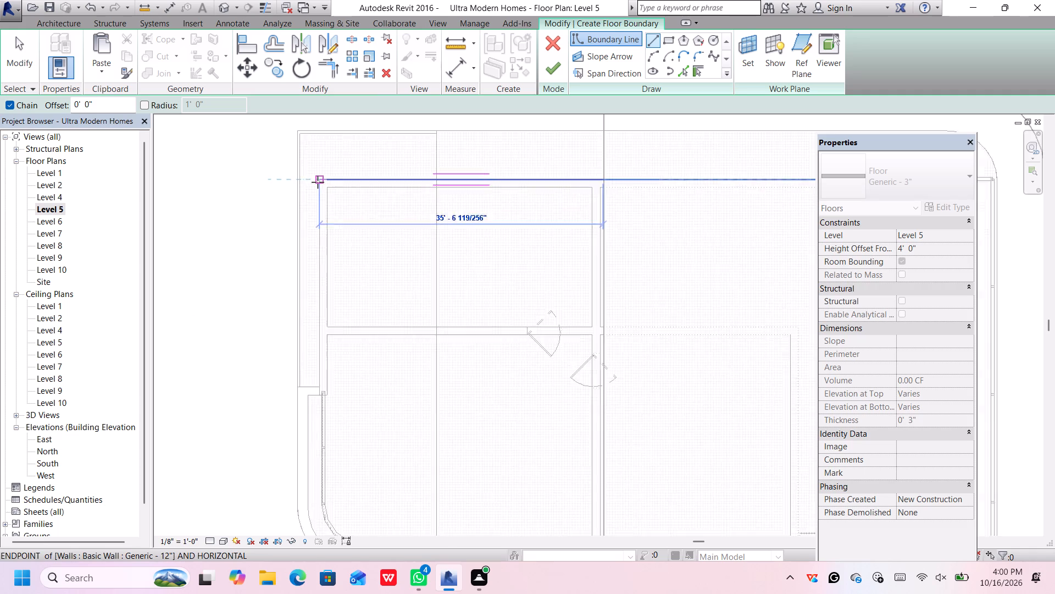
scroll(318, 182, up, 5)
click(319, 179)
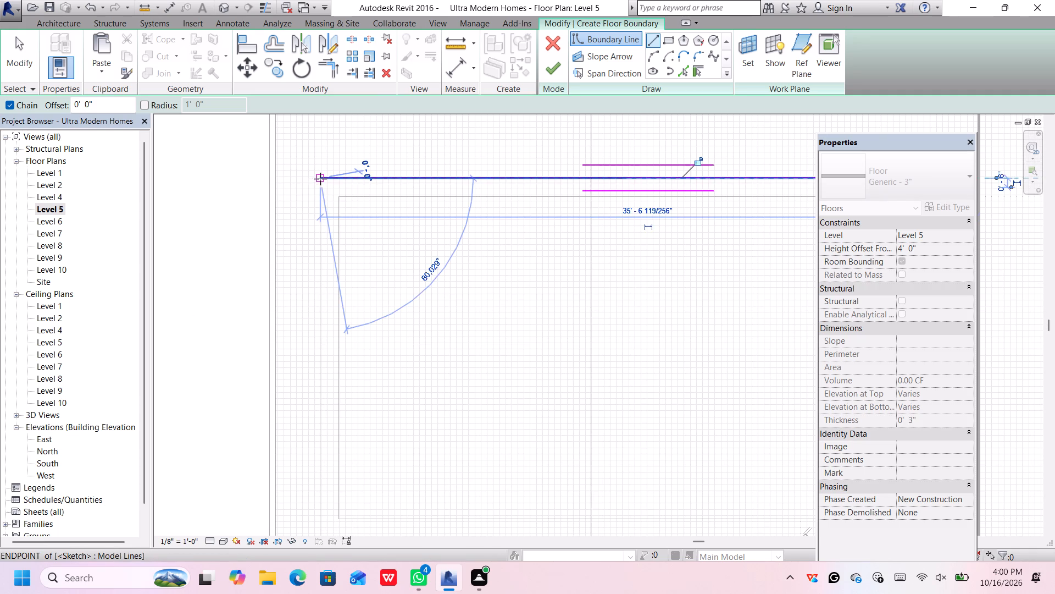
Draw the west boundary line about 40'-8" south along the outer wall face to the start of the curved curtain wall.
scroll(320, 179, down, 7)
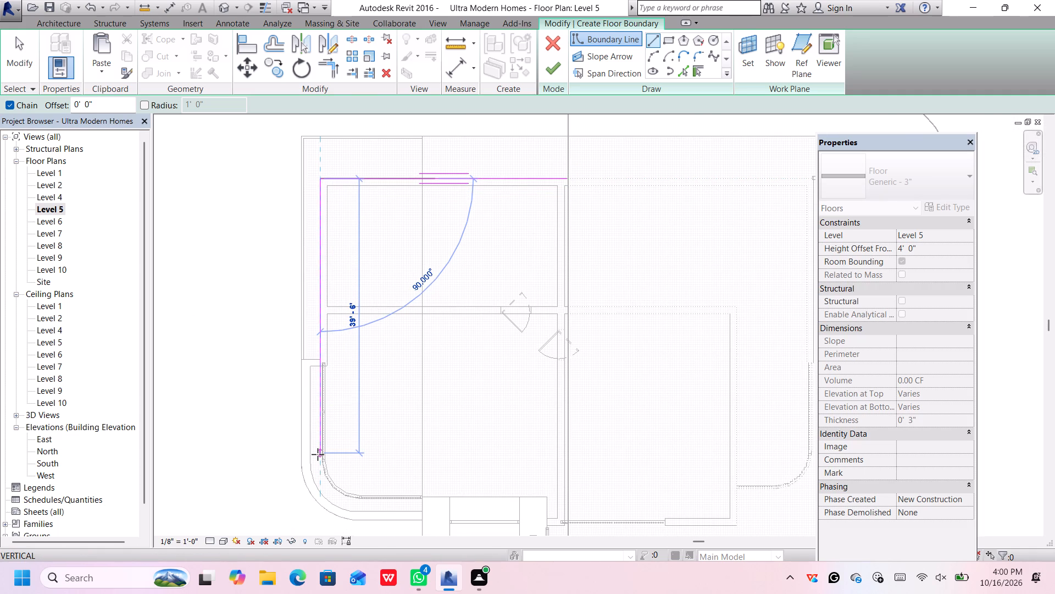
scroll(317, 458, up, 8)
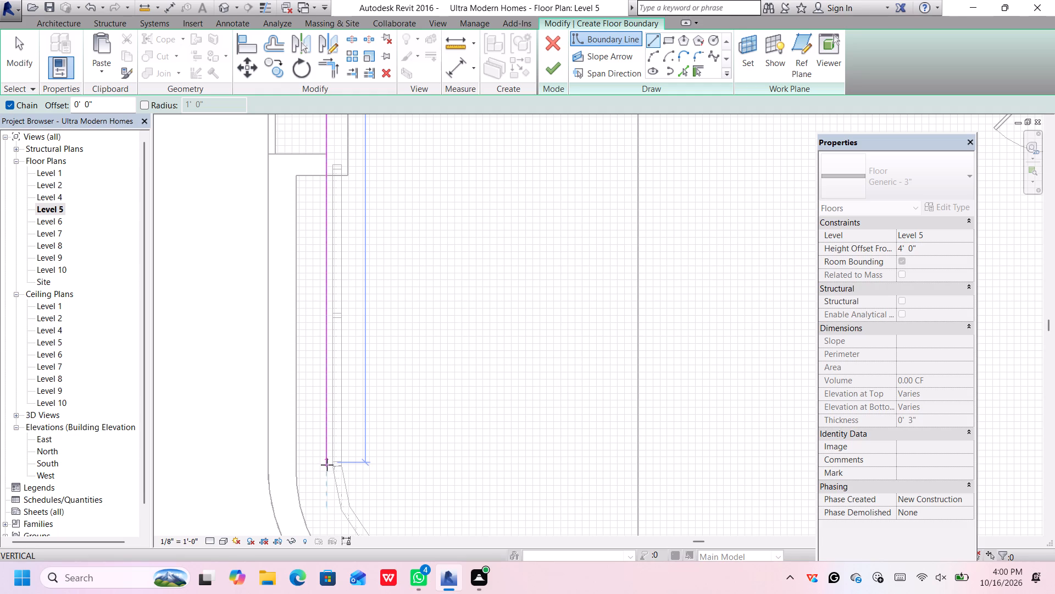
scroll(327, 471, up, 6)
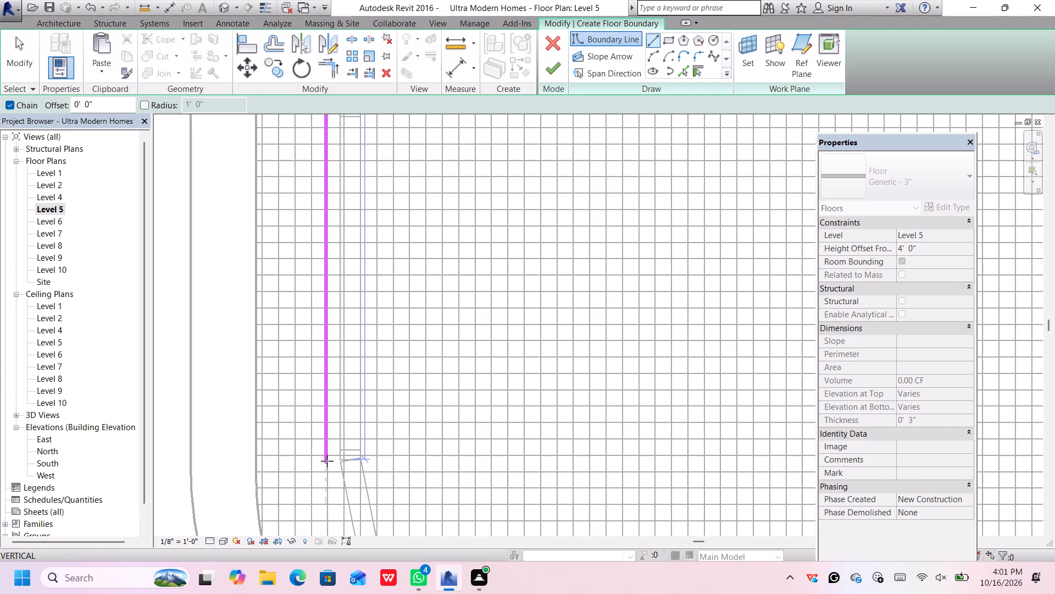
click(327, 460)
Dismiss the notification card and round the boundary's southwest corner with a 90° arc of about 5'-8" radius outside the curved curtain wall.
scroll(327, 460, down, 11)
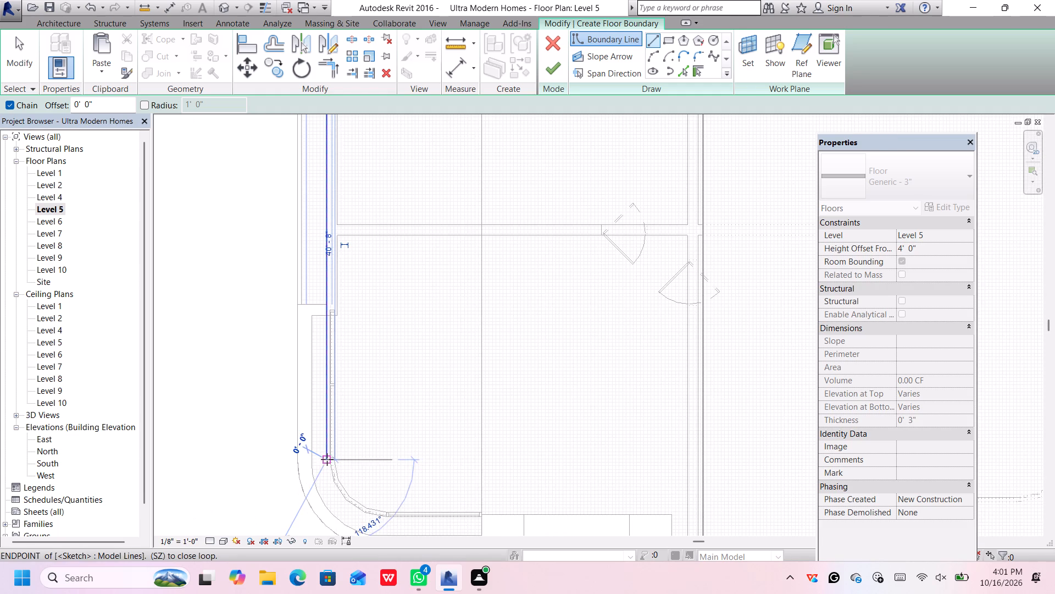
click(652, 53)
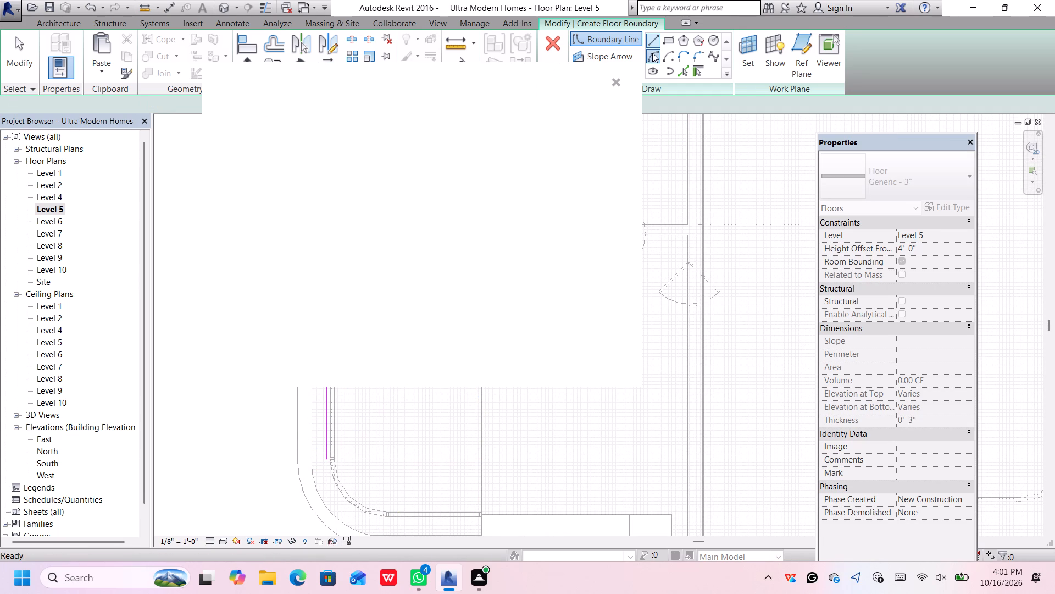
click(621, 89)
scroll(552, 293, down, 2)
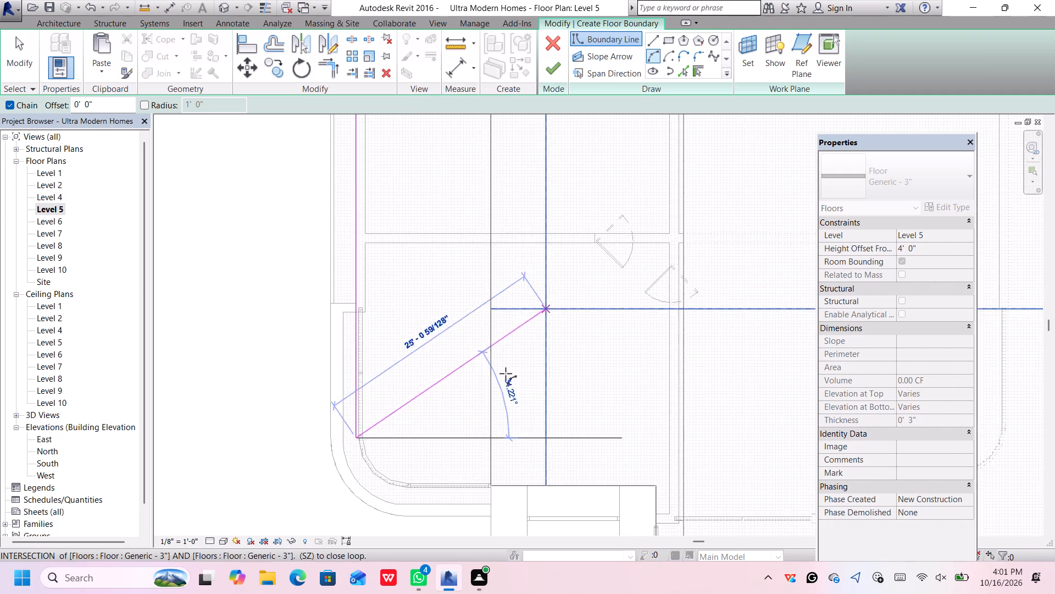
scroll(506, 373, down, 3)
middle_drag(478, 430, 379, 344)
scroll(326, 360, up, 2)
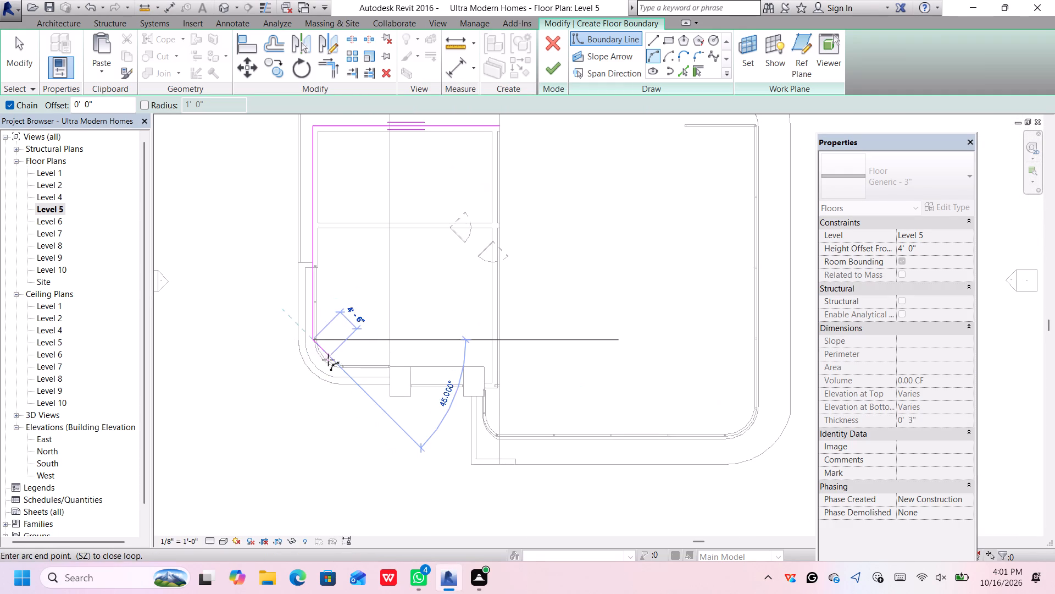
scroll(328, 360, up, 10)
scroll(384, 372, up, 1)
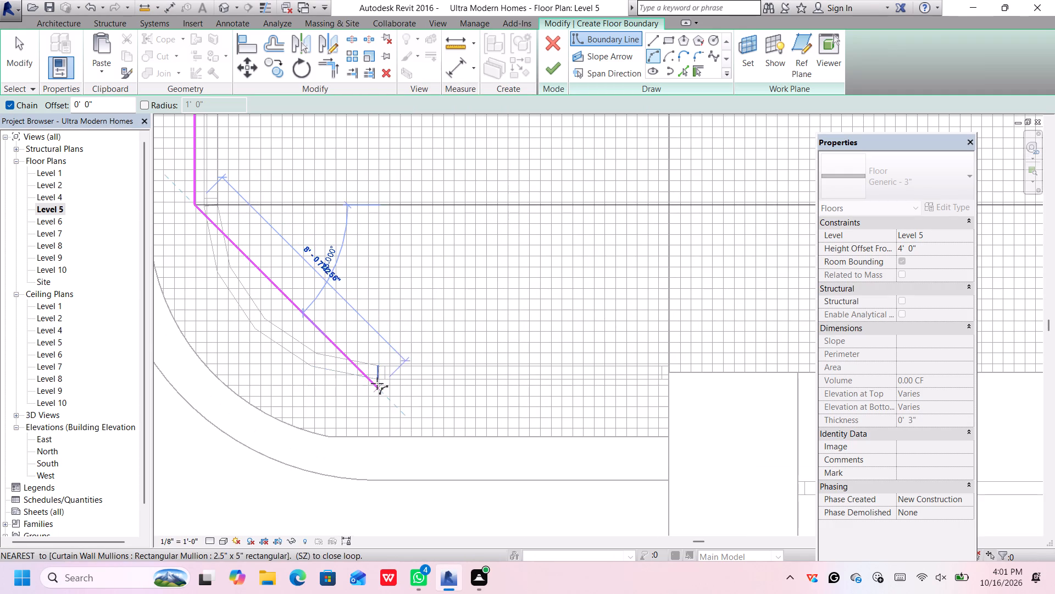
scroll(380, 395, up, 1)
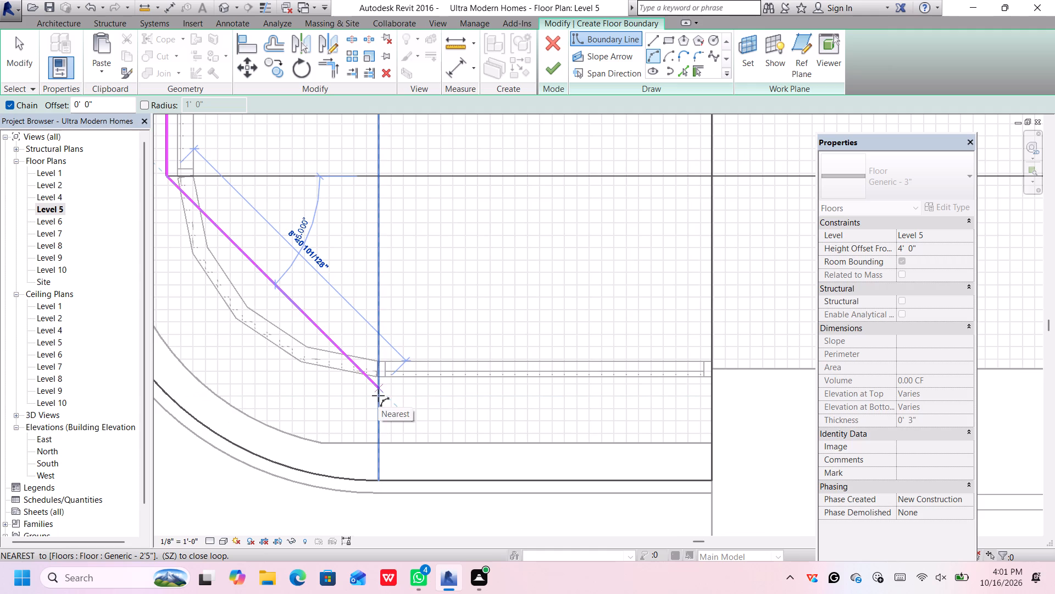
scroll(378, 395, up, 3)
click(376, 386)
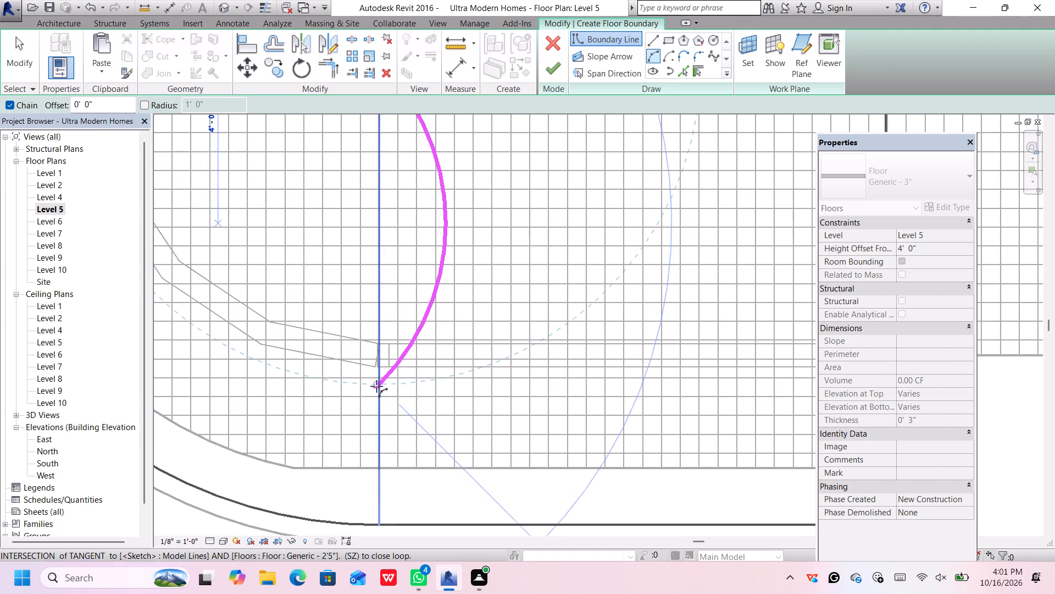
scroll(368, 387, down, 6)
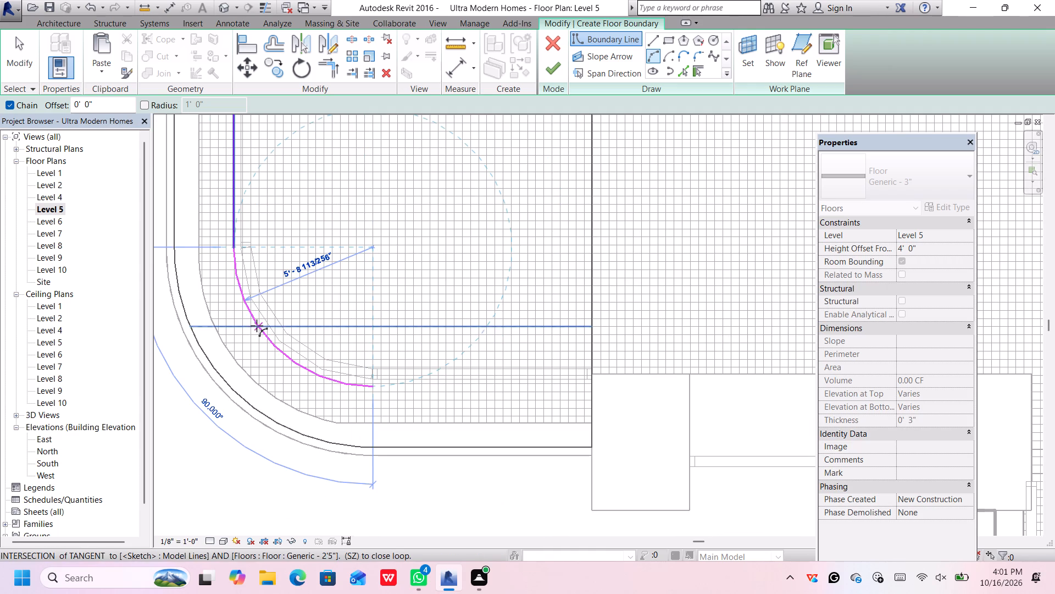
click(266, 332)
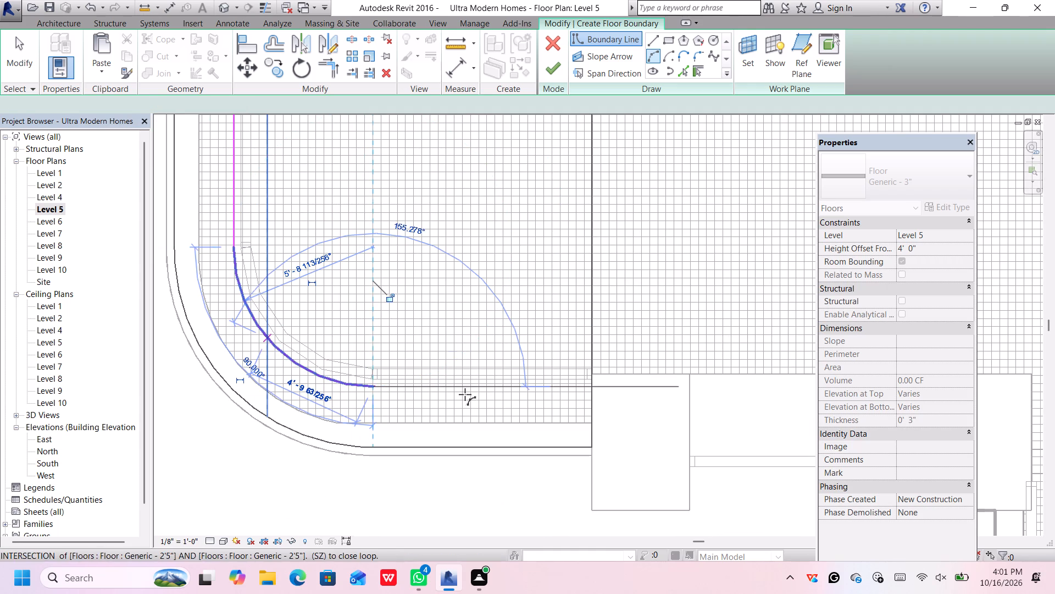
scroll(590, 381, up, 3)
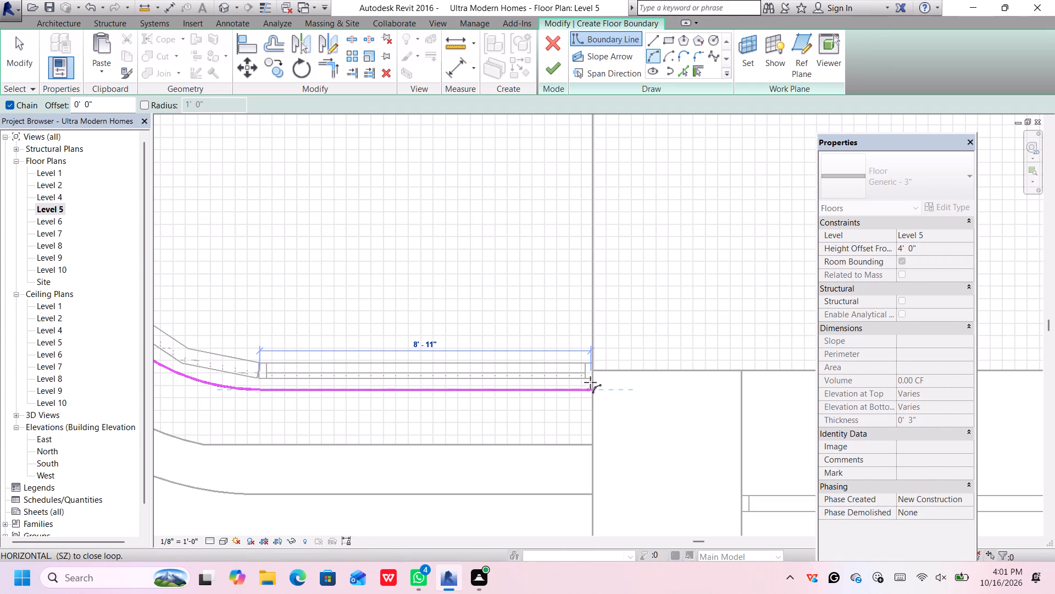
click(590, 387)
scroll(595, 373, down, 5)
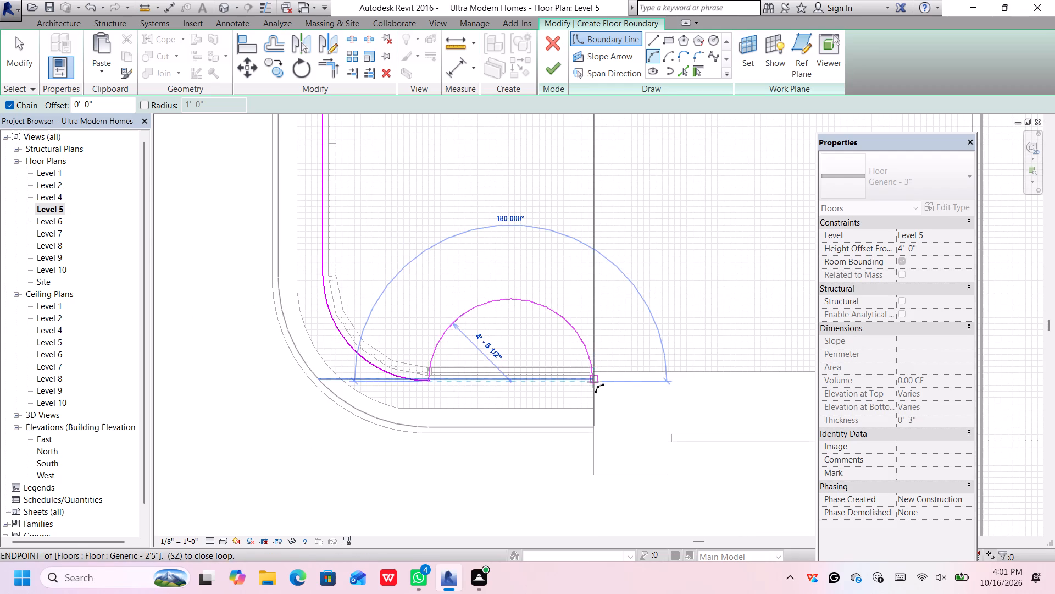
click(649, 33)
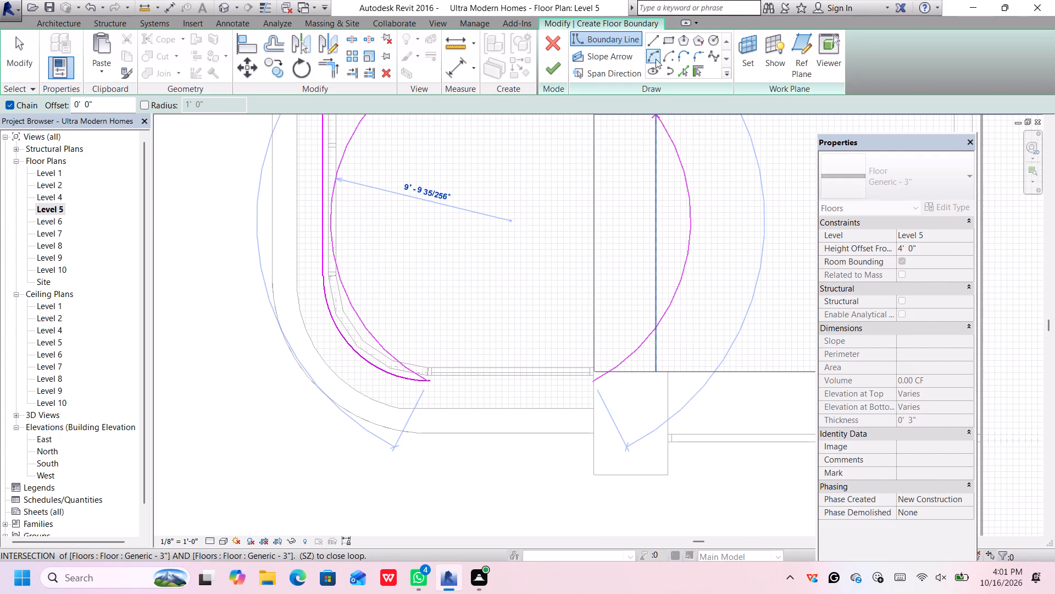
Draw a straight boundary line about 8'-11" east from the arc's end to the west face of the nearer south column.
click(658, 43)
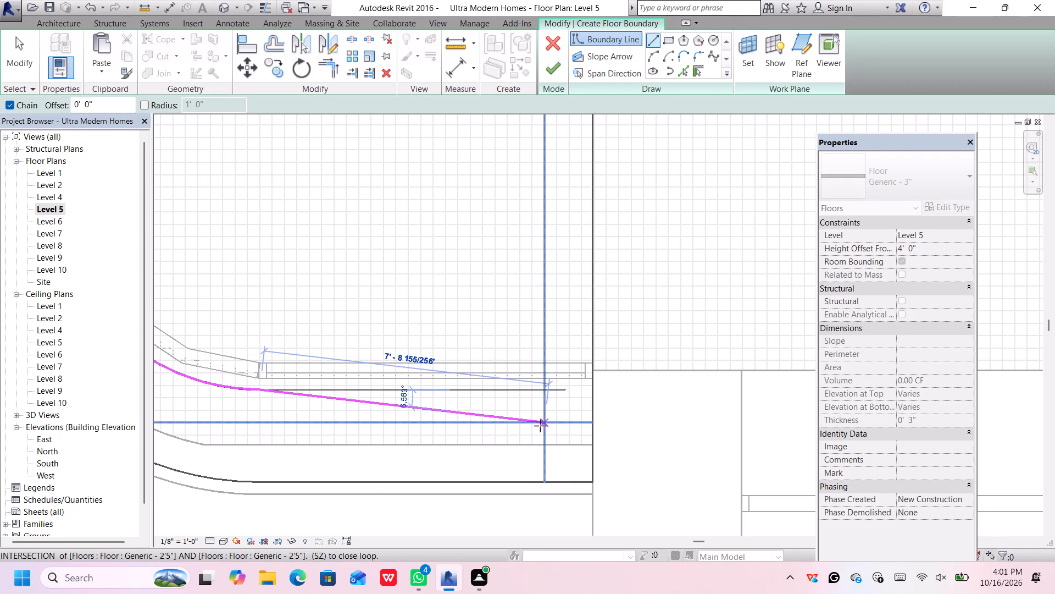
scroll(547, 399, up, 1)
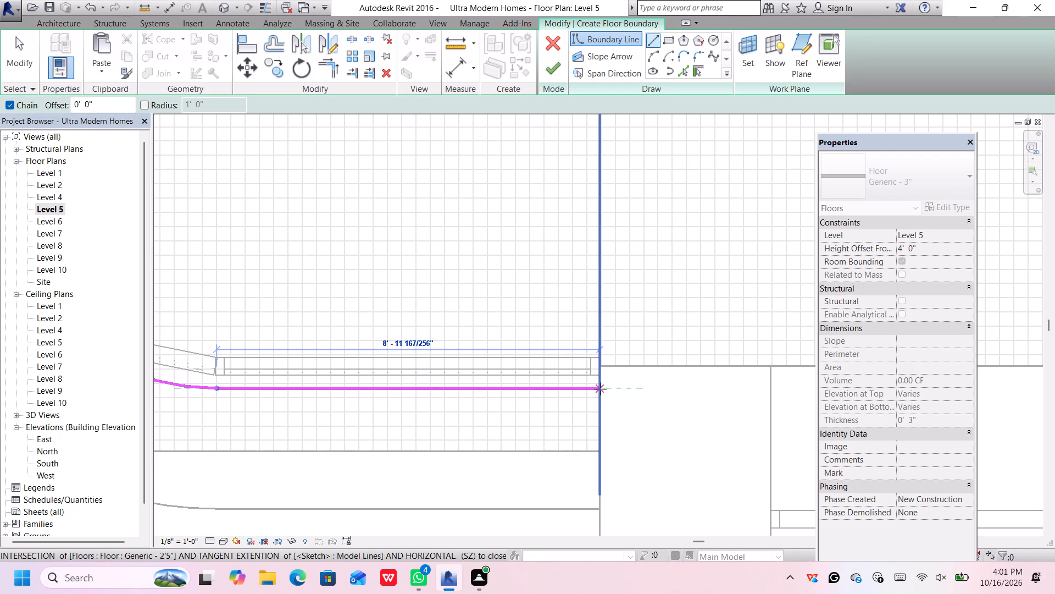
click(600, 388)
Draw a short boundary line about 6" north along the column's west face to its northwest corner.
scroll(600, 387, down, 11)
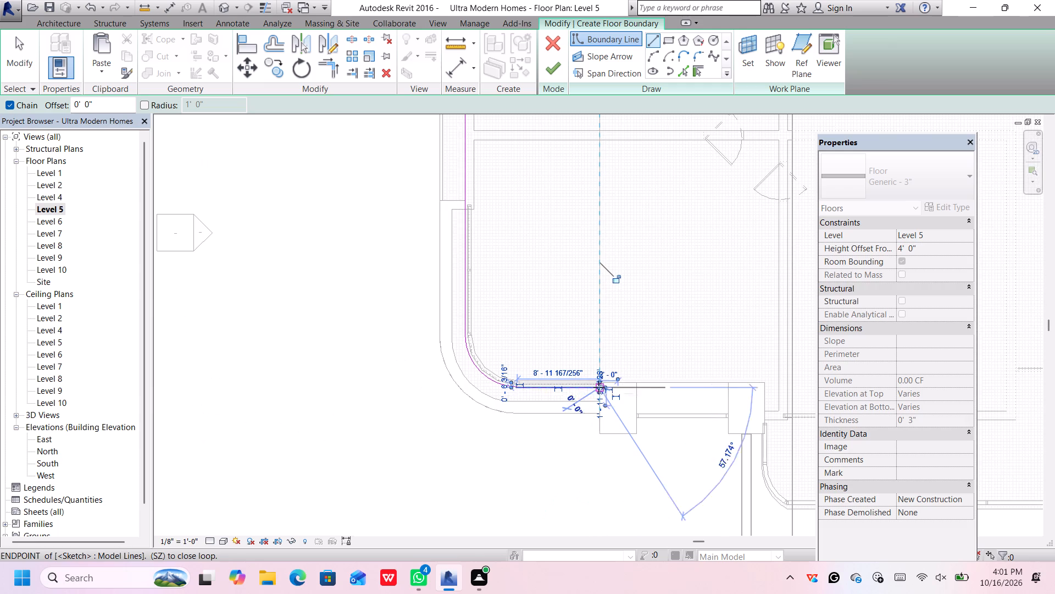
scroll(636, 360, up, 1)
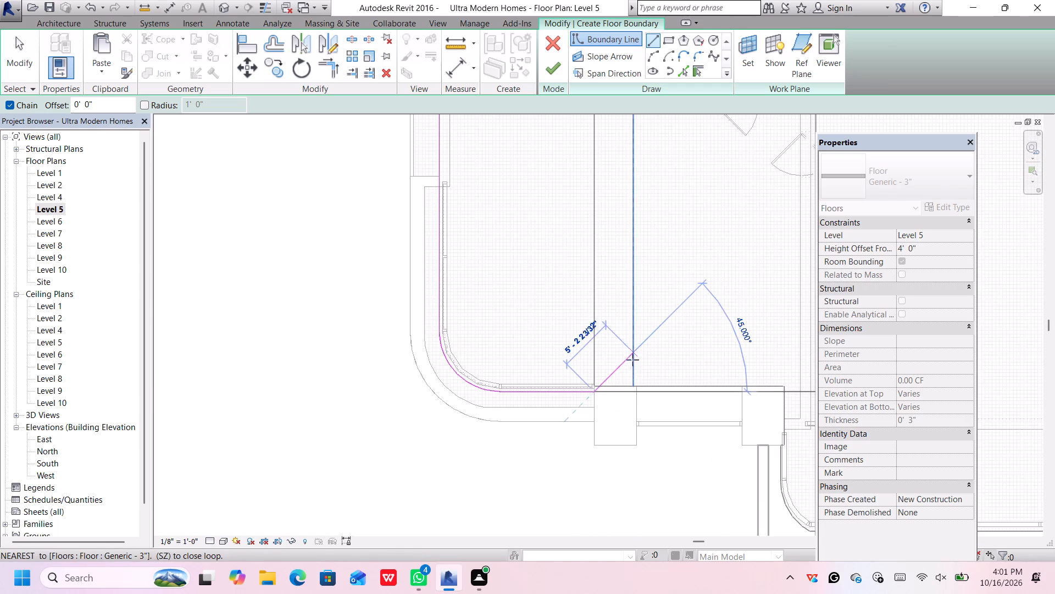
middle_drag(632, 360, 503, 419)
middle_drag(499, 421, 490, 427)
middle_click(488, 428)
middle_click(482, 429)
middle_drag(478, 431, 450, 453)
scroll(463, 445, down, 5)
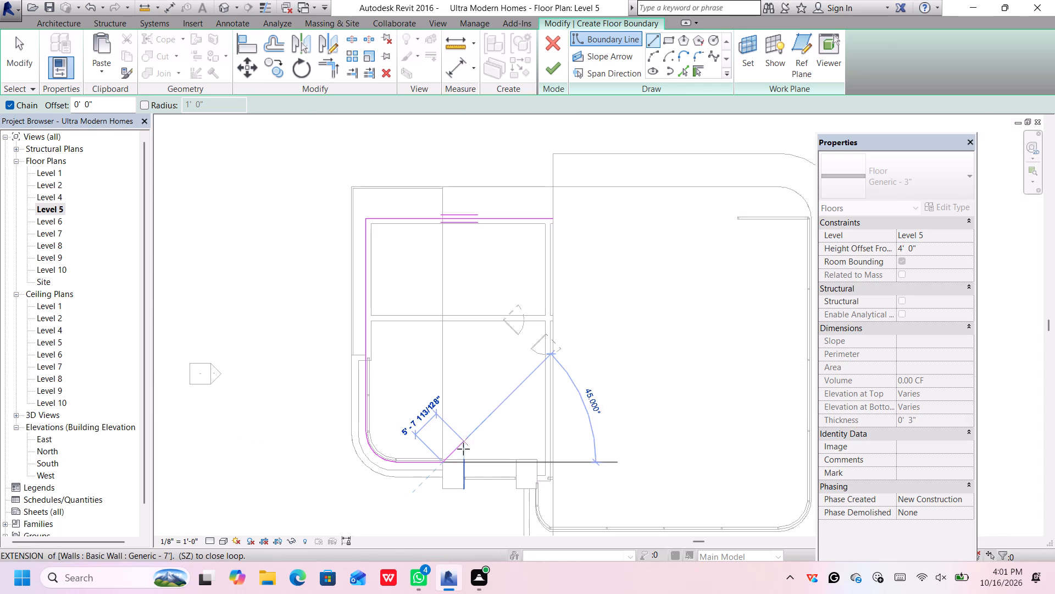
scroll(463, 449, up, 6)
scroll(422, 472, up, 1)
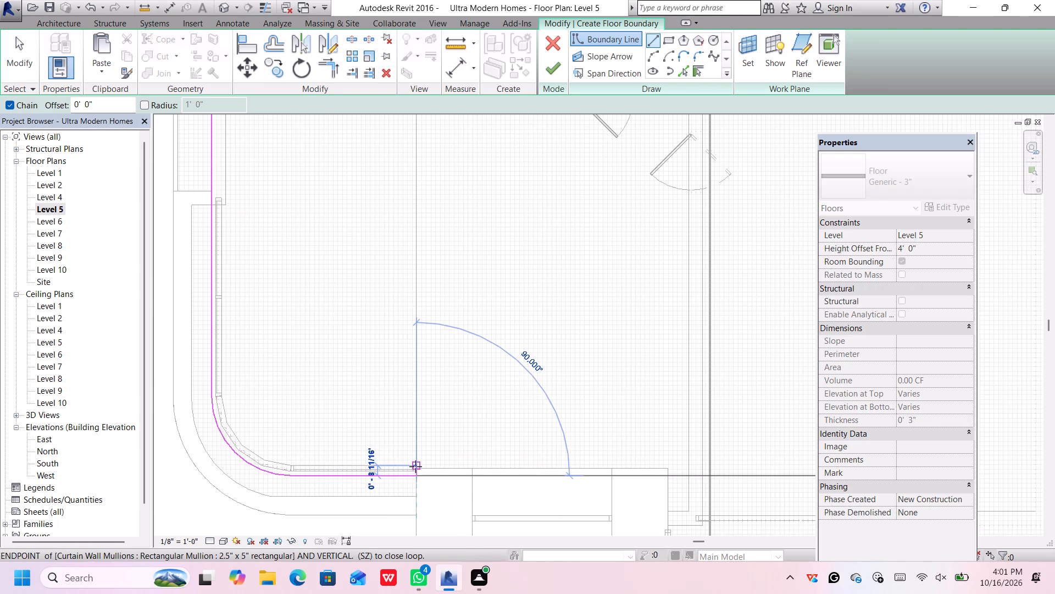
scroll(415, 466, up, 8)
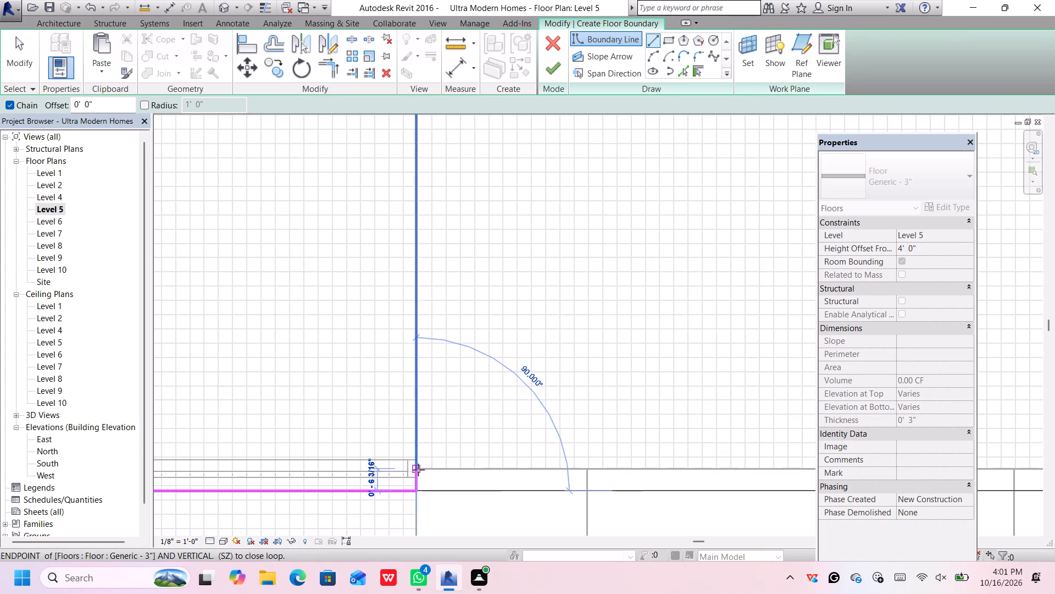
click(415, 467)
Draw an 18'-0" boundary line east along the north faces of both south columns to the farther column's northeast corner.
scroll(454, 465, down, 8)
scroll(632, 464, down, 2)
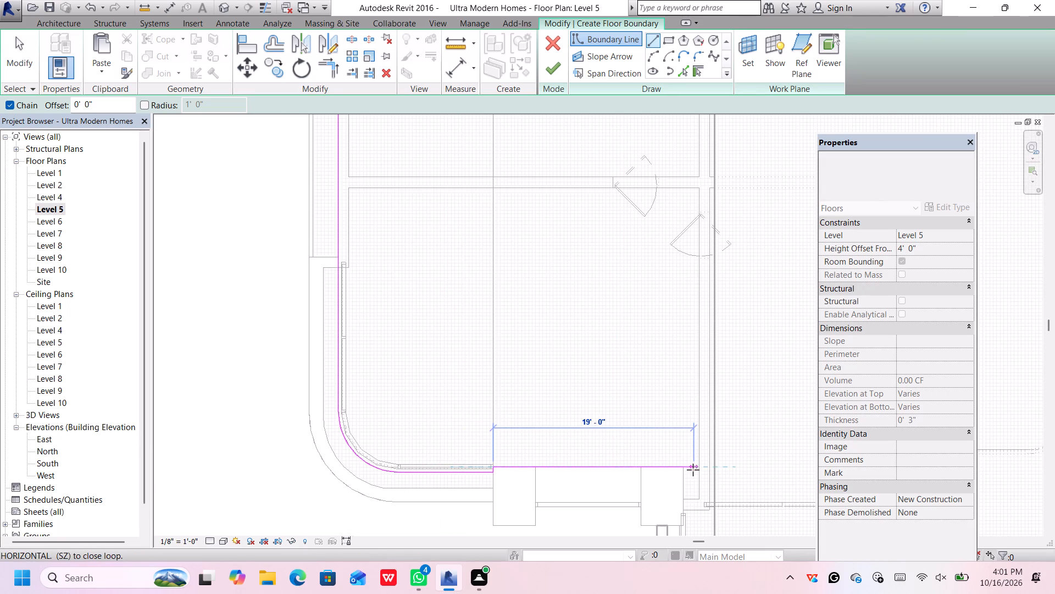
scroll(693, 470, up, 4)
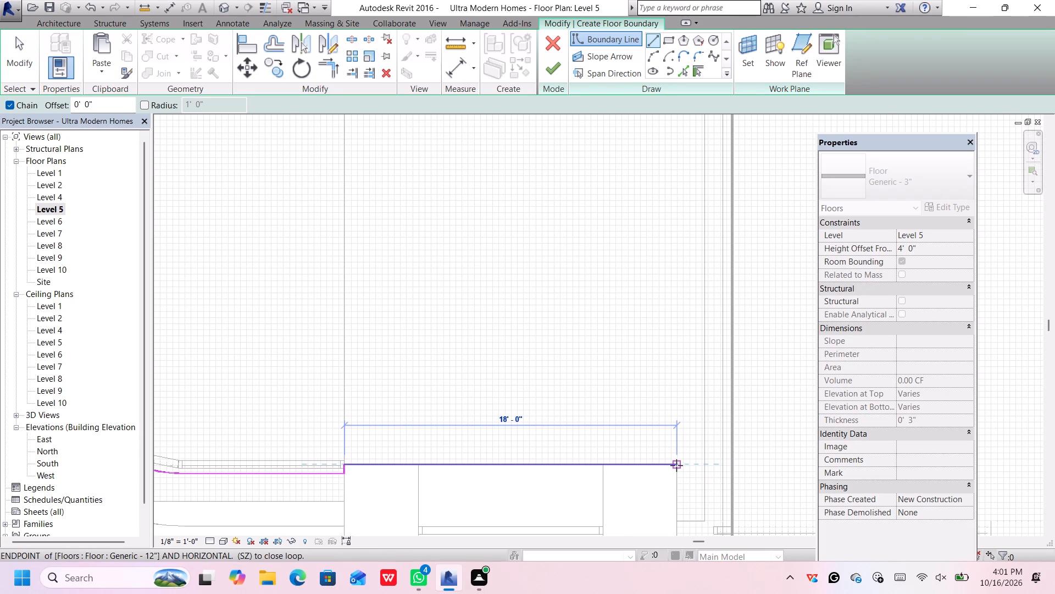
click(676, 464)
Draw a boundary line about 5'-7" south along the farther column's east face to its southeast corner.
scroll(678, 466, down, 5)
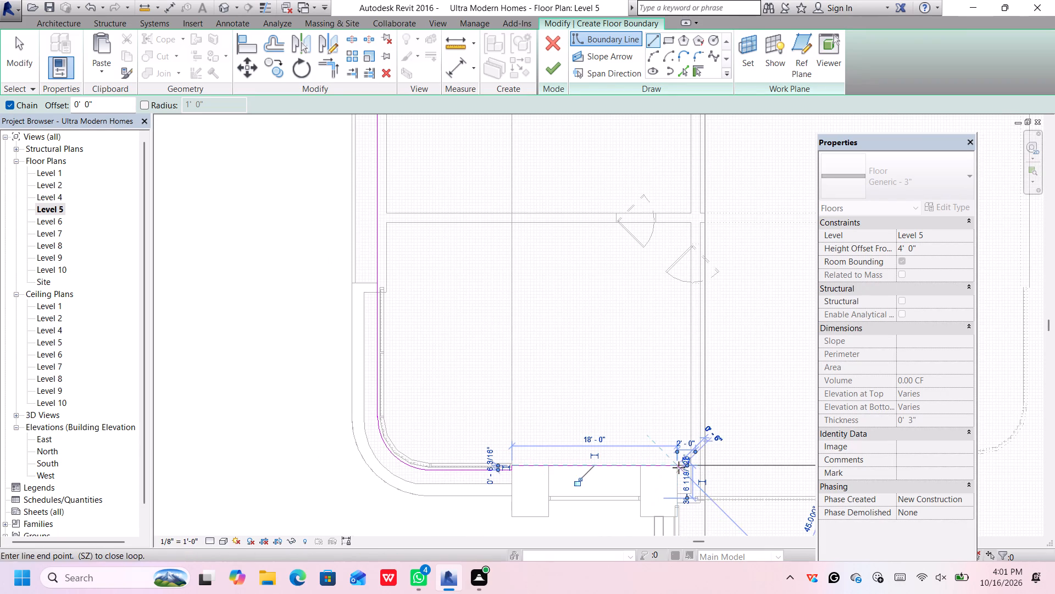
scroll(682, 503, up, 5)
scroll(682, 501, down, 7)
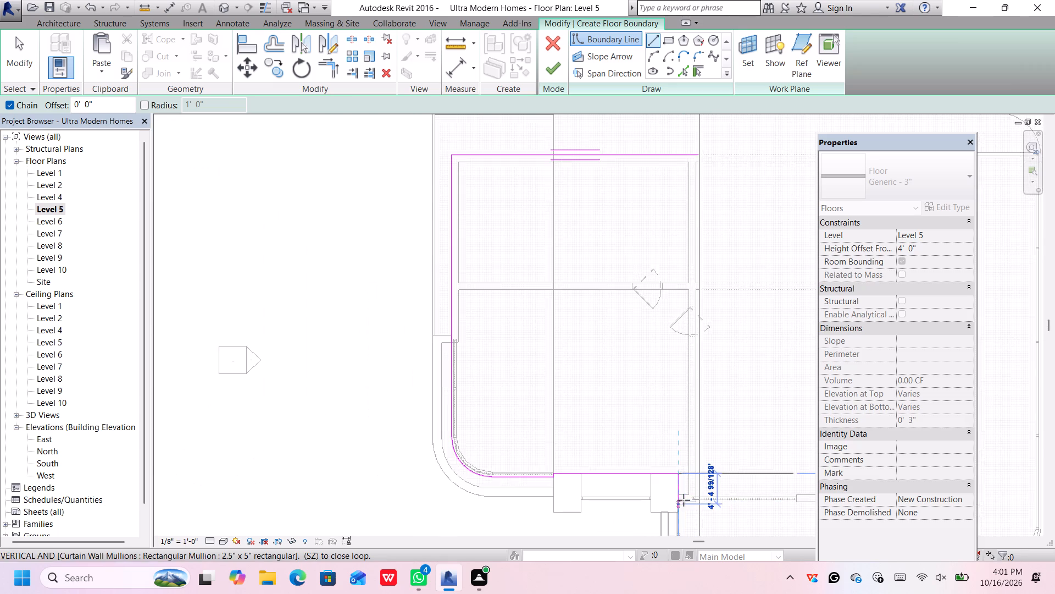
scroll(684, 500, down, 2)
middle_drag(684, 498, 538, 426)
middle_click(538, 426)
middle_click(538, 426)
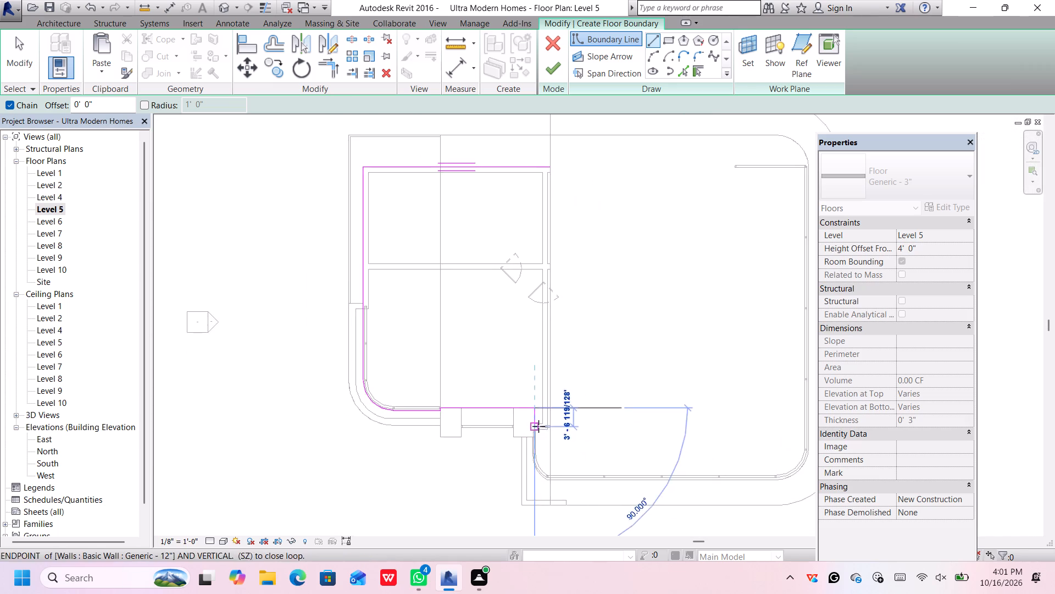
scroll(561, 369, up, 11)
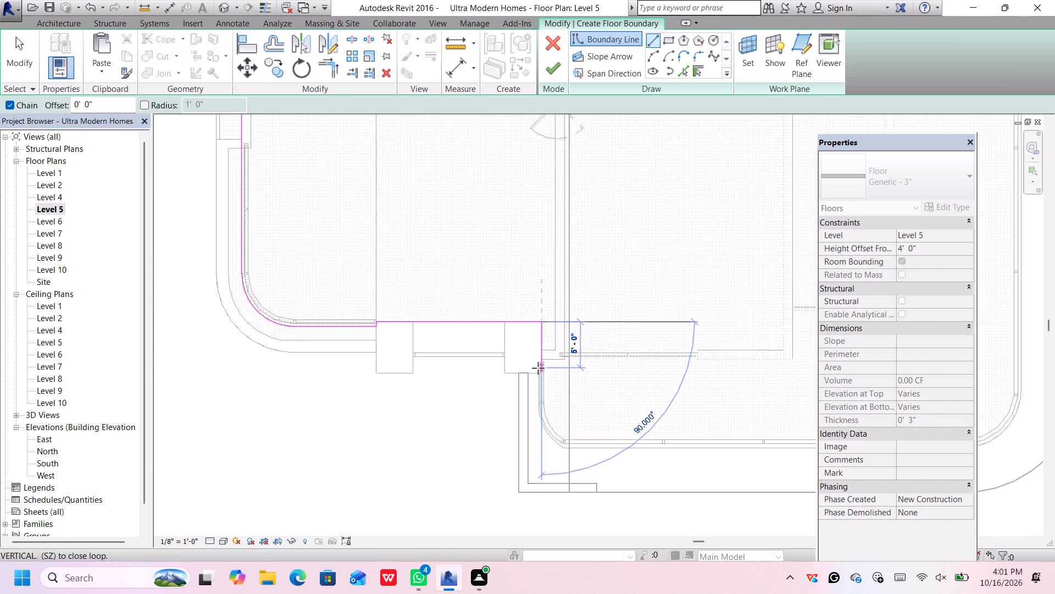
scroll(542, 364, up, 1)
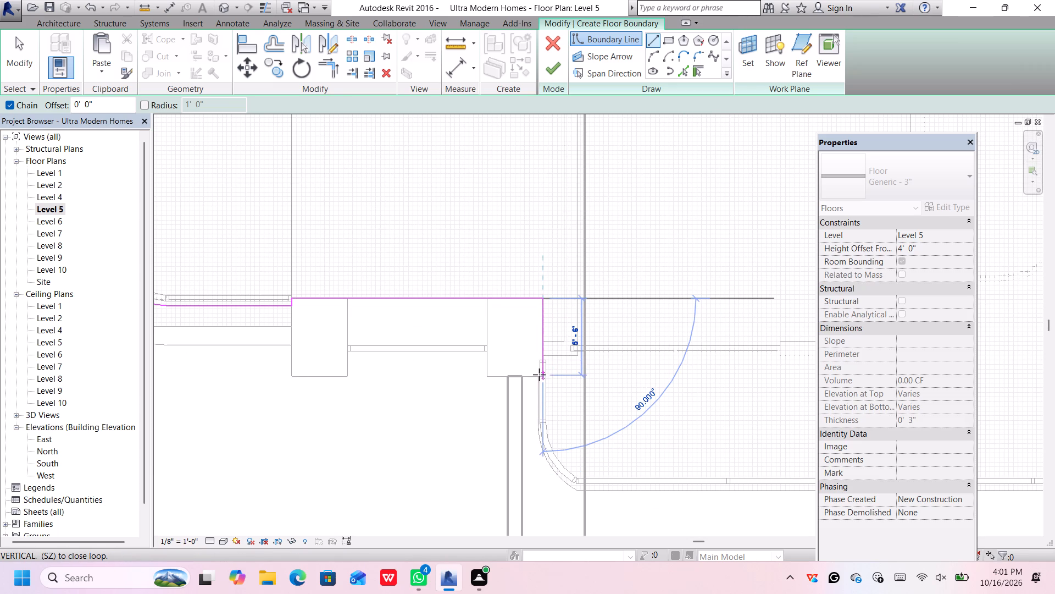
scroll(539, 374, up, 3)
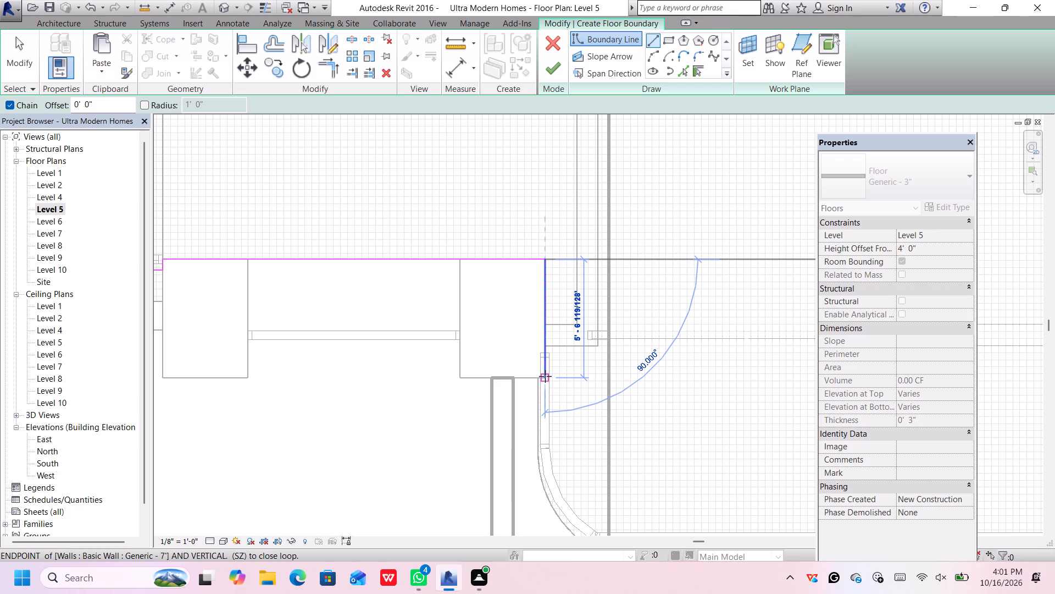
scroll(546, 381, up, 1)
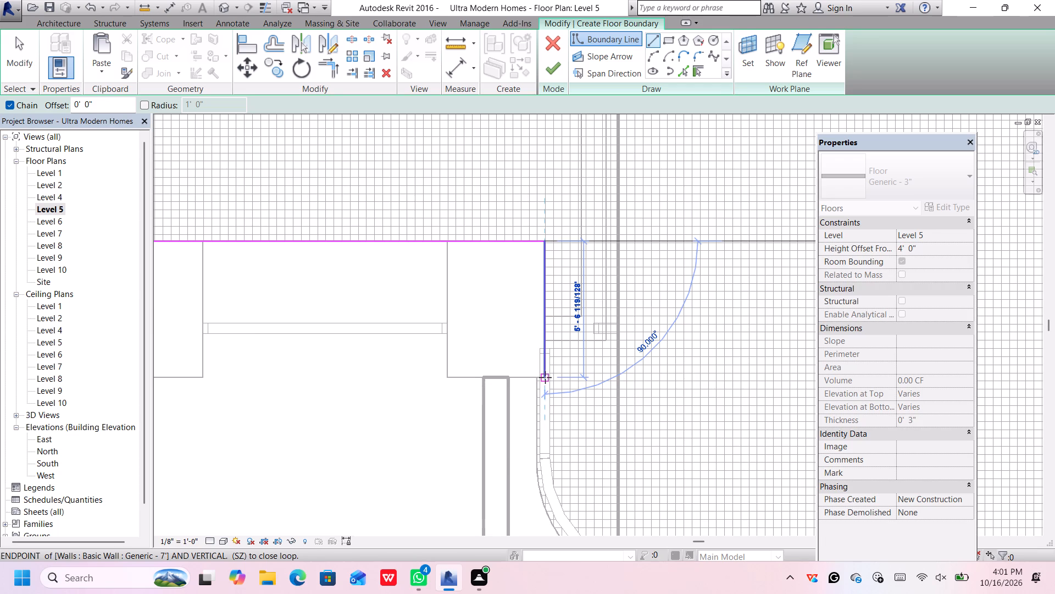
click(545, 377)
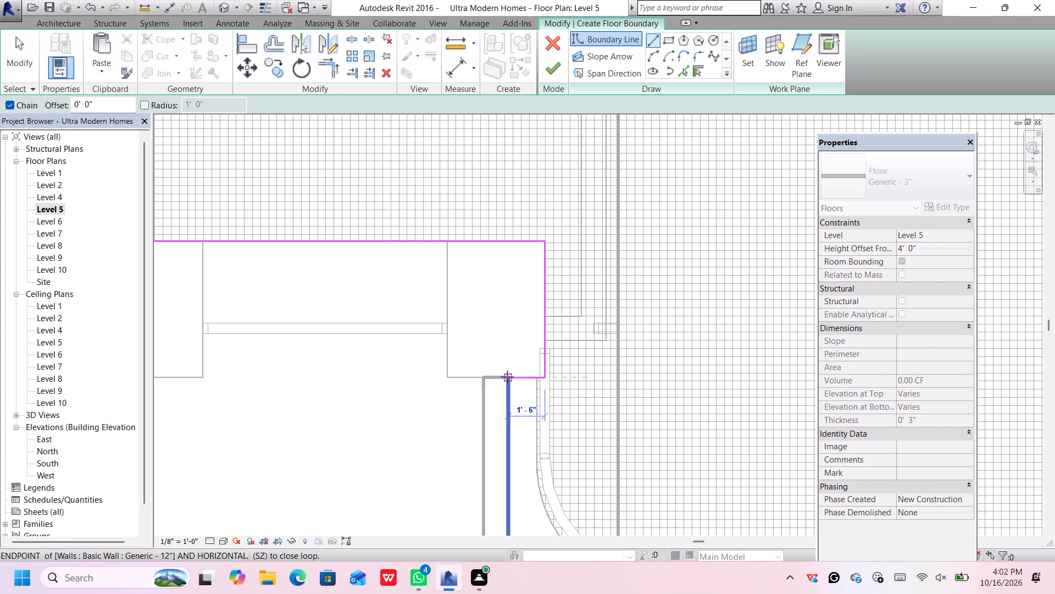
Draw boundary lines 1'-6" west to the Generic - 12" wall's east face and south along that face to its inner corner.
click(510, 378)
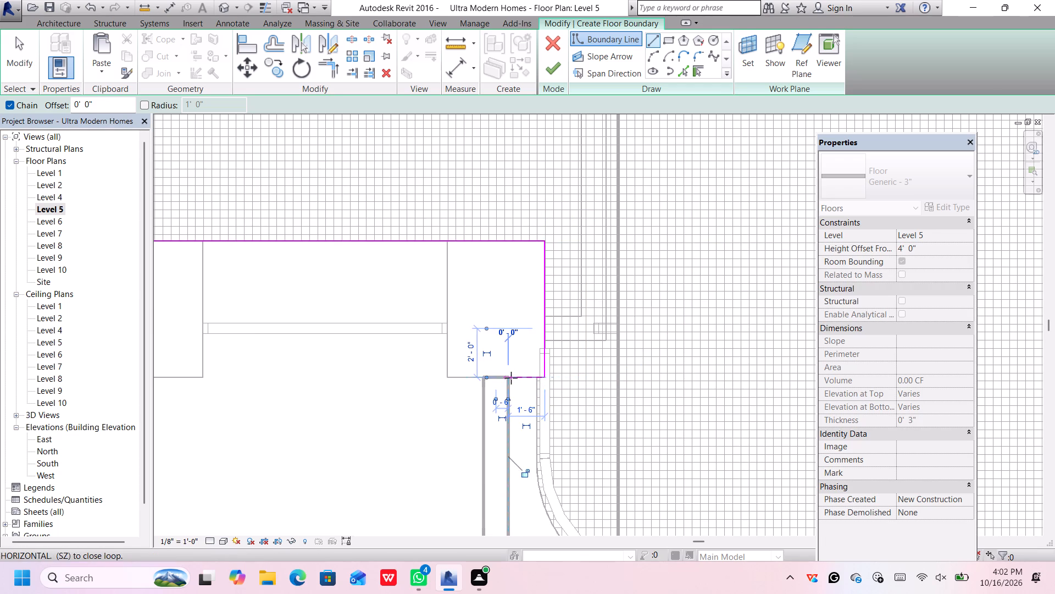
scroll(511, 378, down, 7)
scroll(515, 461, up, 4)
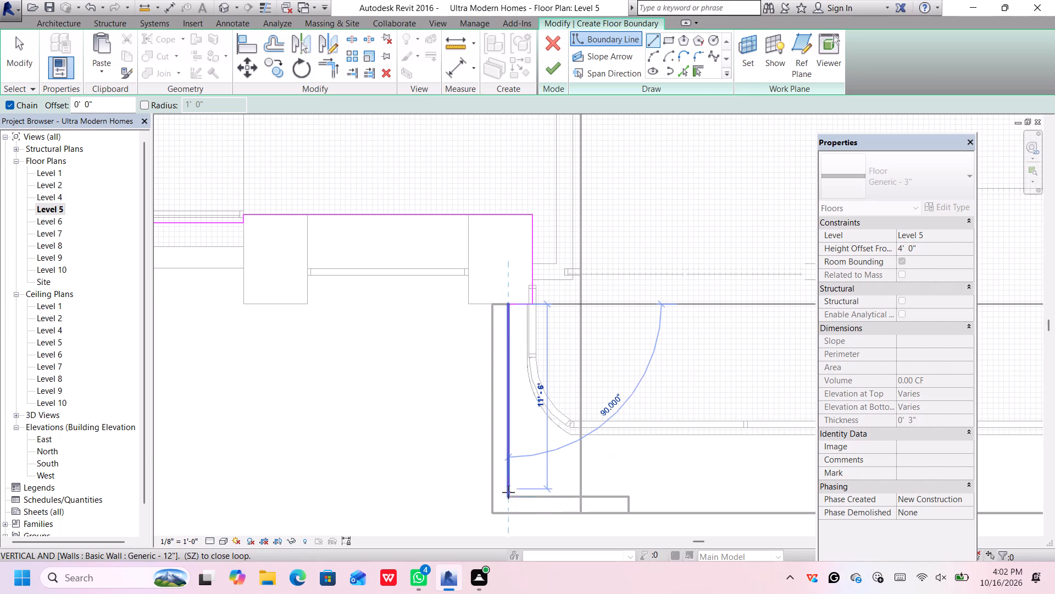
click(508, 493)
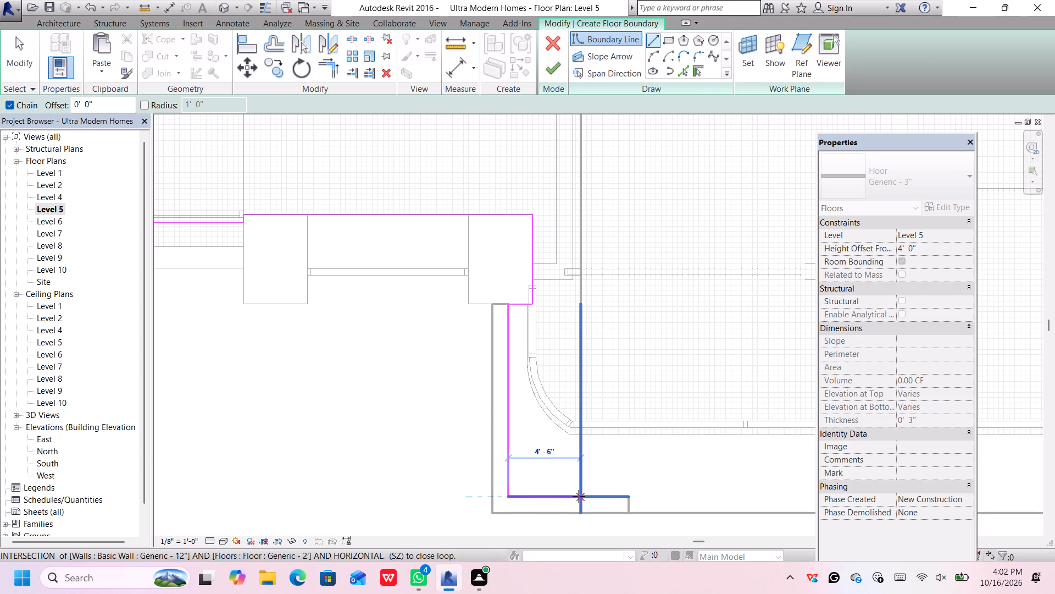
Draw a 4'-6" boundary line east along the short wall's inner face to the west edge of the Generic - 2' floor.
click(579, 496)
Dismiss the notification card and close the boundary with a line north along the floor edge to the north boundary line's east end.
scroll(583, 428, down, 7)
scroll(580, 273, down, 1)
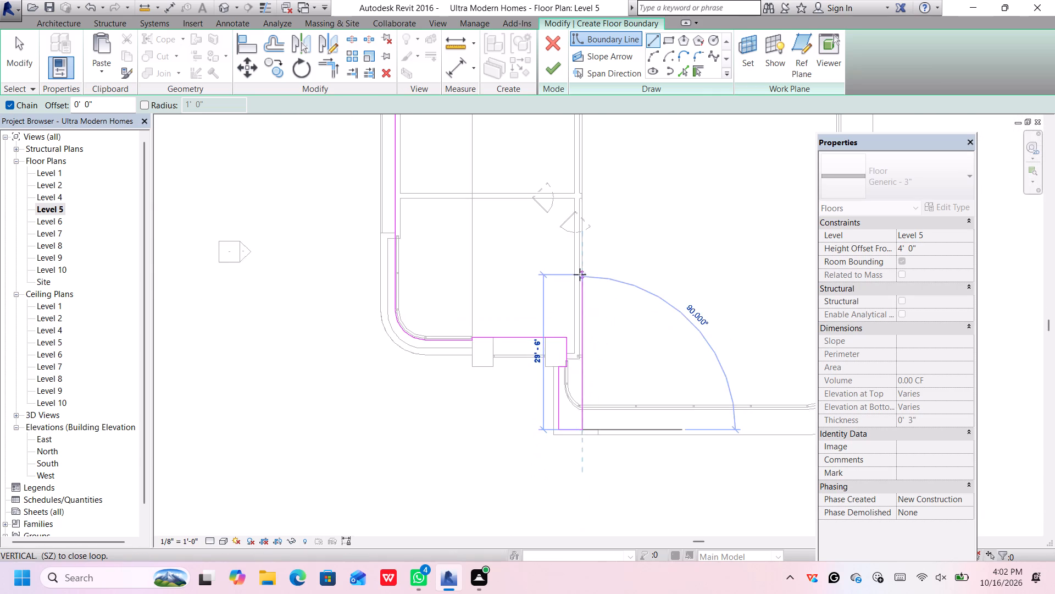
middle_drag(580, 276, 550, 506)
scroll(559, 314, up, 3)
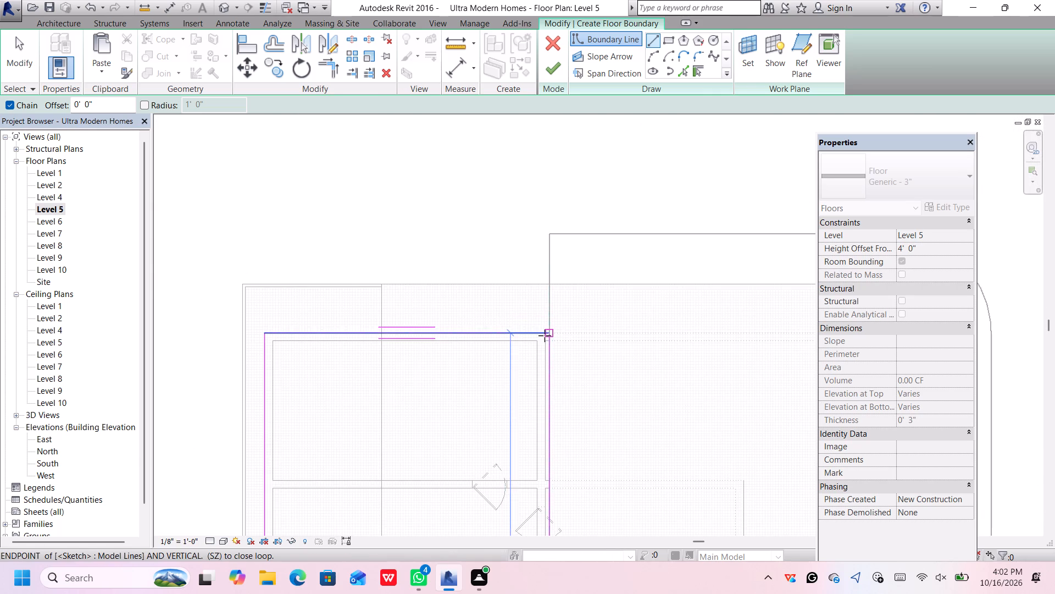
scroll(546, 335, up, 5)
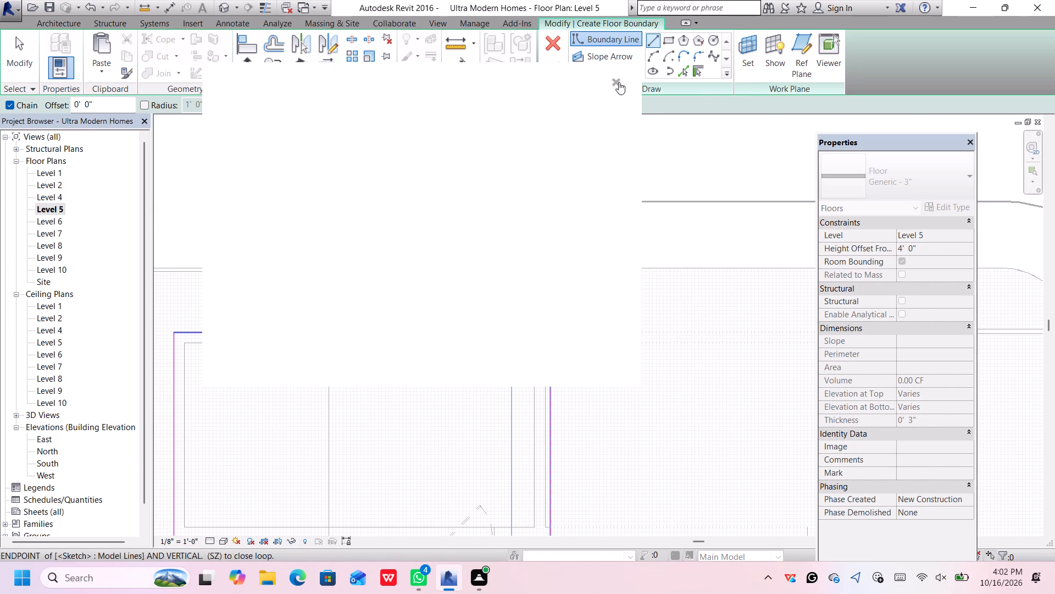
click(619, 82)
scroll(556, 317, up, 4)
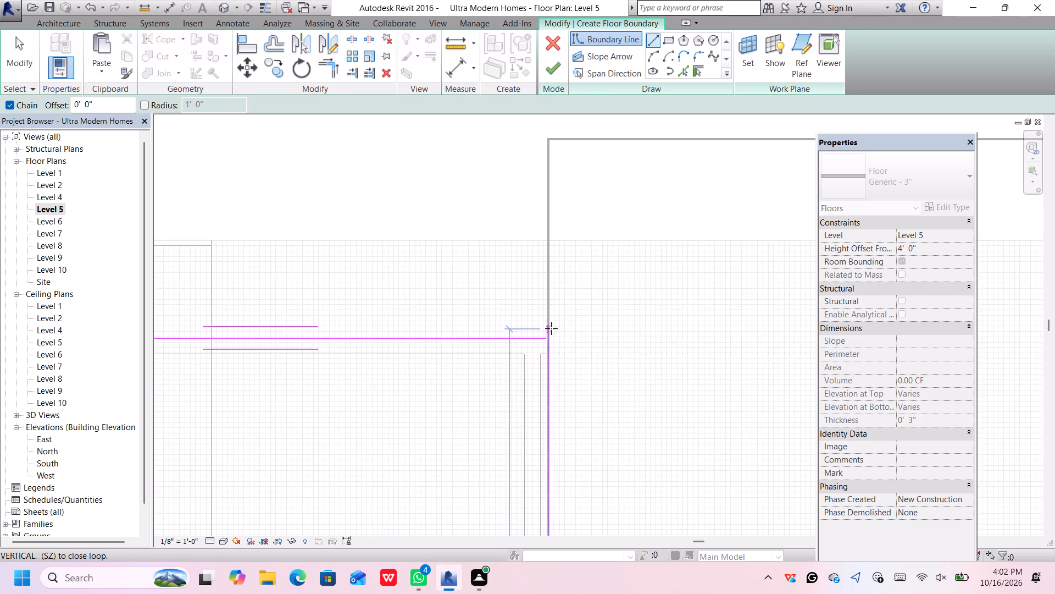
click(547, 338)
Finish the boundary sketch to create the Generic - 3" floor slab on Level 5.
scroll(547, 338, down, 8)
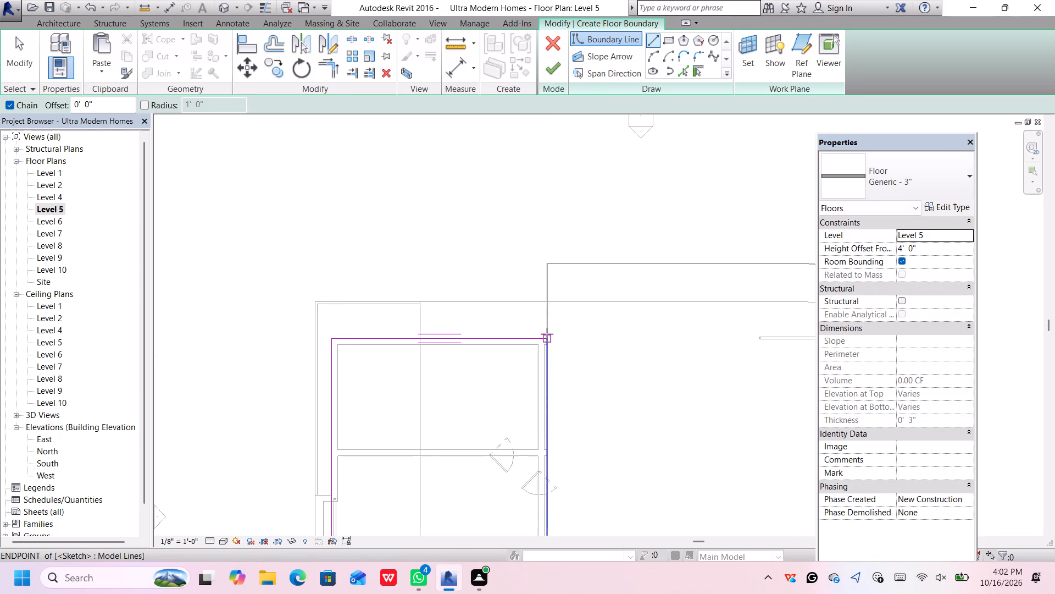
scroll(547, 334, down, 4)
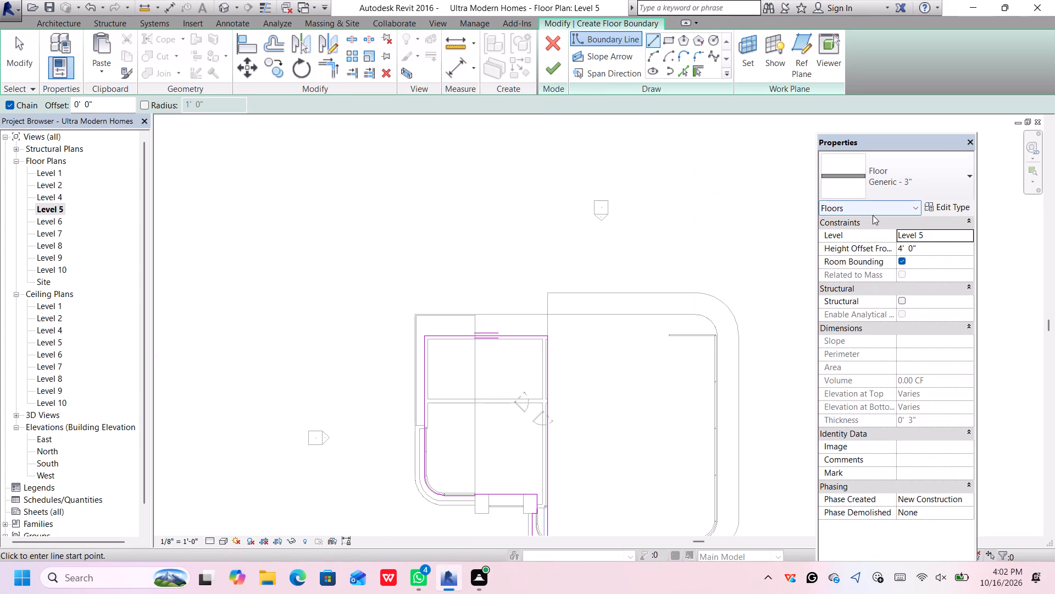
click(559, 67)
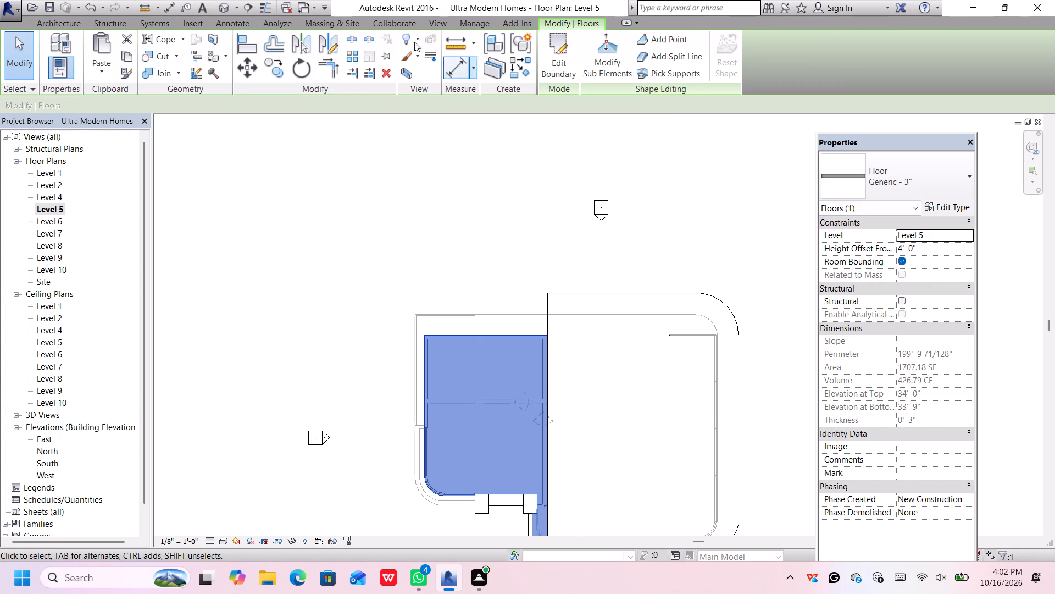
Select the new slab in the 3D view and examine from the southwest how it sits above the curved curtain wall.
click(227, 5)
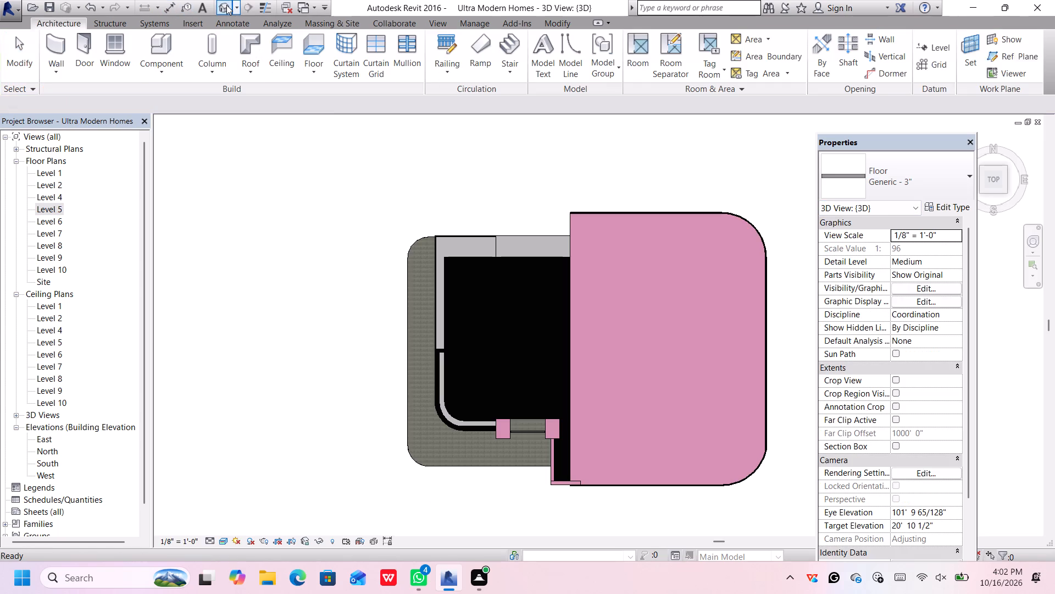
click(983, 191)
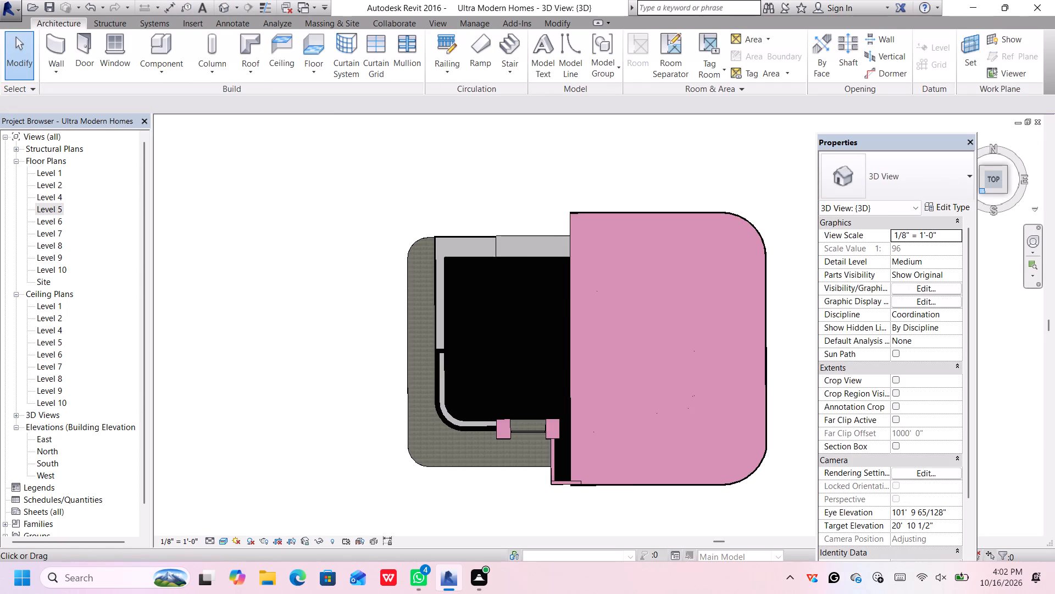
scroll(573, 362, up, 5)
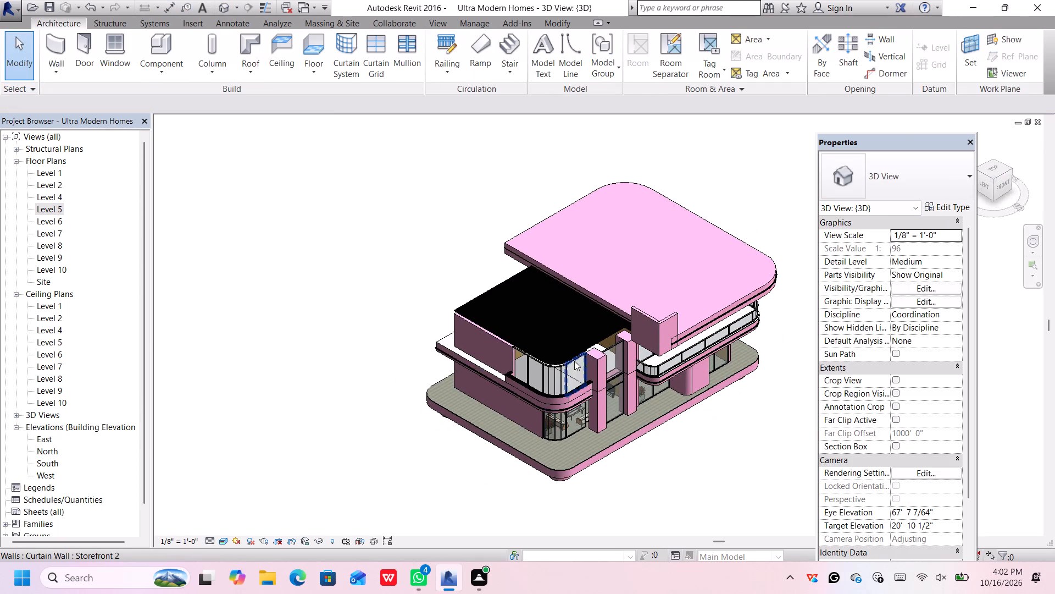
scroll(574, 361, up, 3)
click(551, 365)
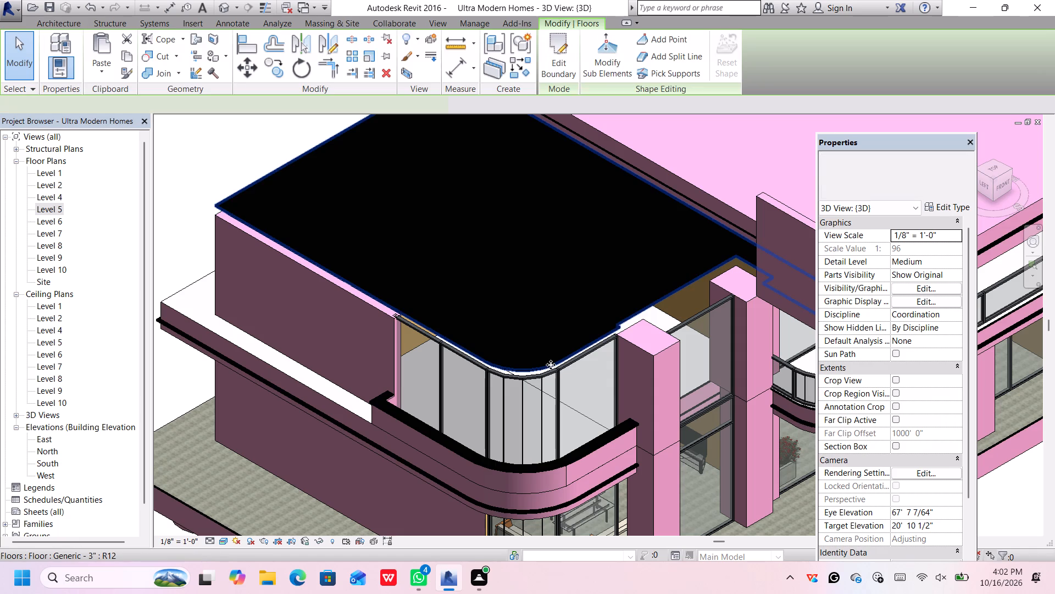
scroll(551, 365, down, 5)
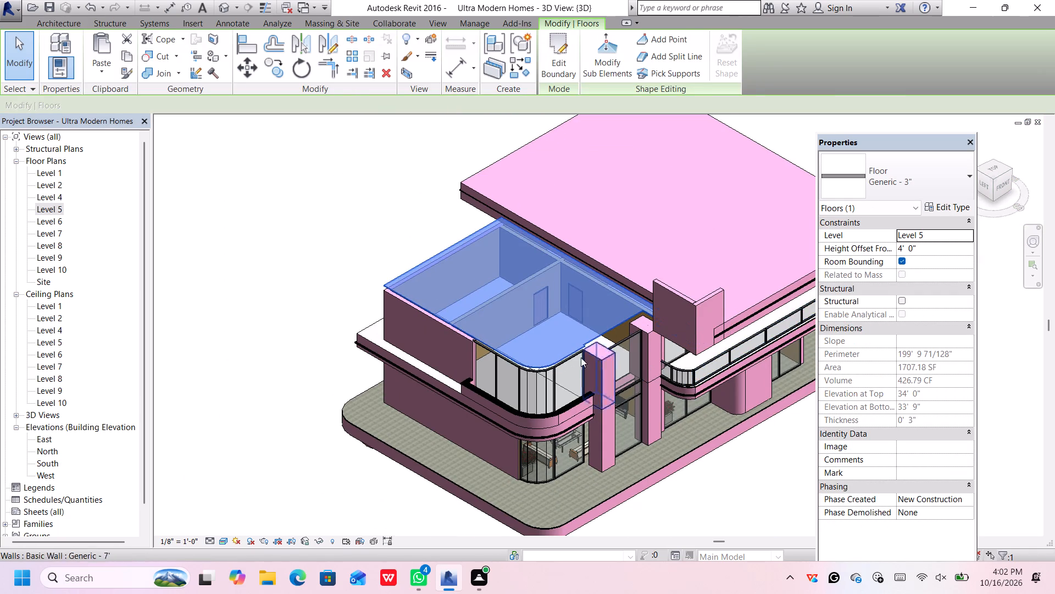
scroll(549, 368, up, 6)
middle_drag(623, 425, 613, 406)
middle_drag(606, 395, 597, 373)
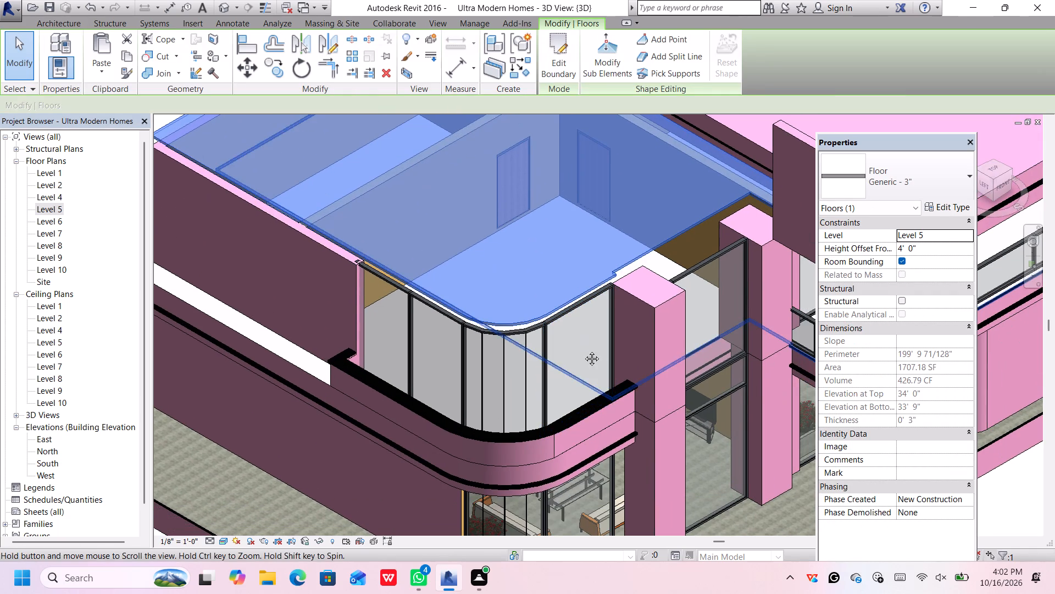
scroll(515, 318, up, 2)
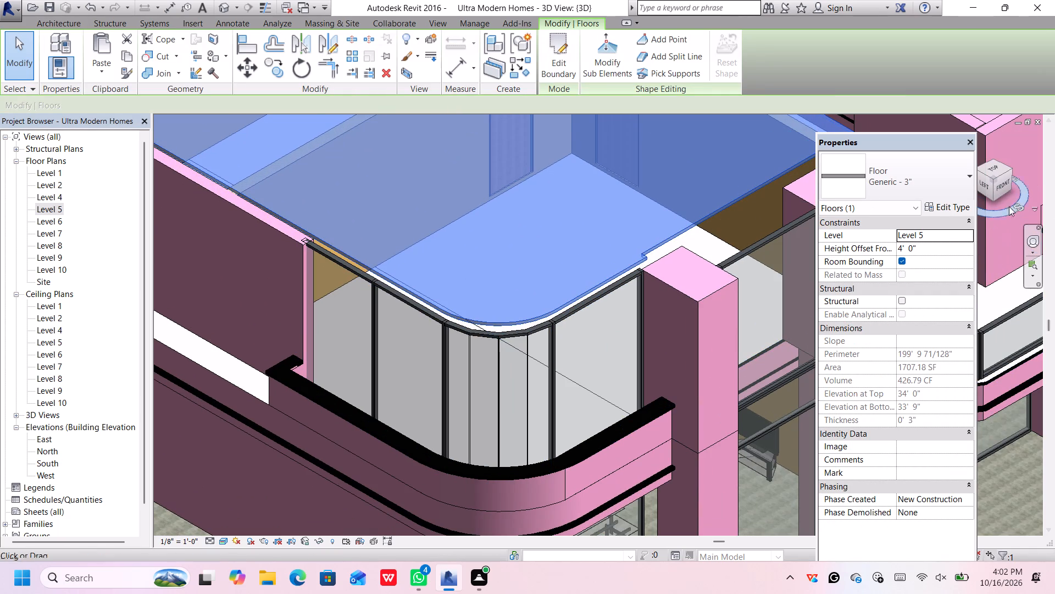
View the model from the front and set the slab's height offset from Level 5 to 3'-0".
click(1006, 179)
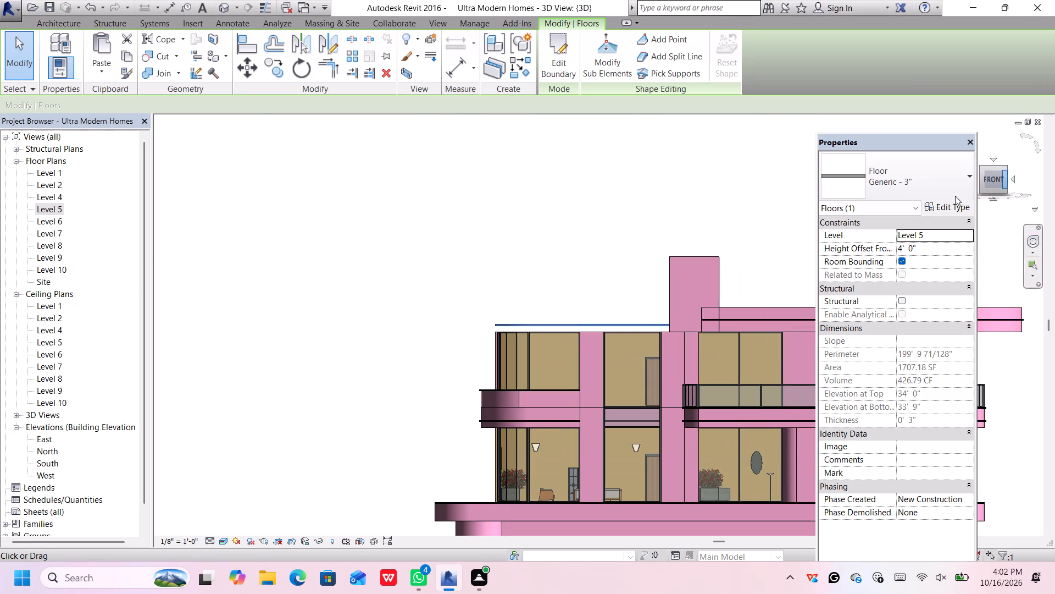
click(903, 248)
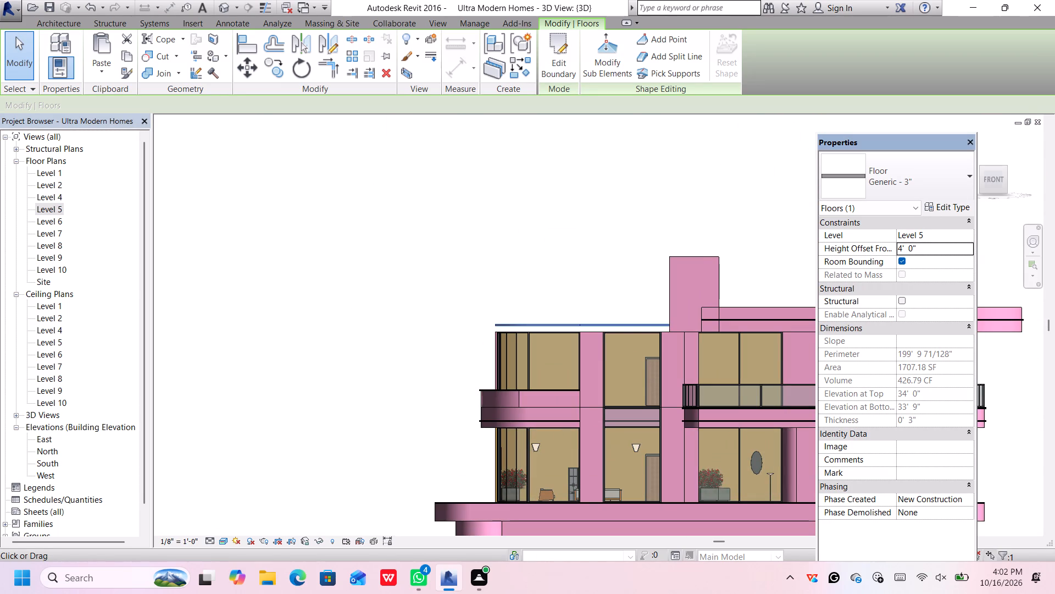
click(902, 248)
key(BackSpace)
key(3)
key(Return)
key(Return)
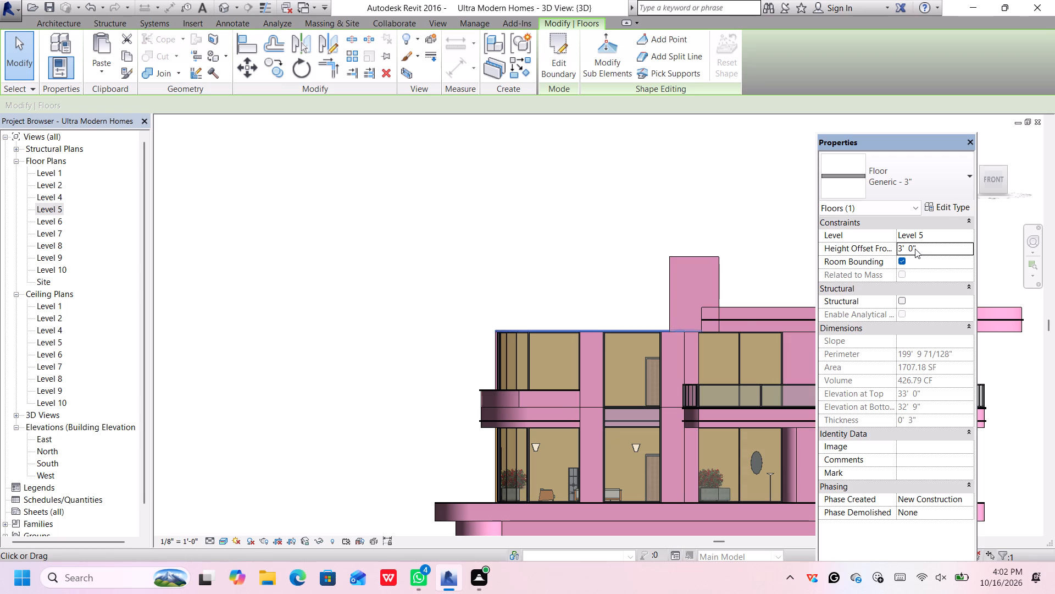
Examine from the front how the slab meets the tops of the curtain wall and columns.
scroll(554, 335, up, 9)
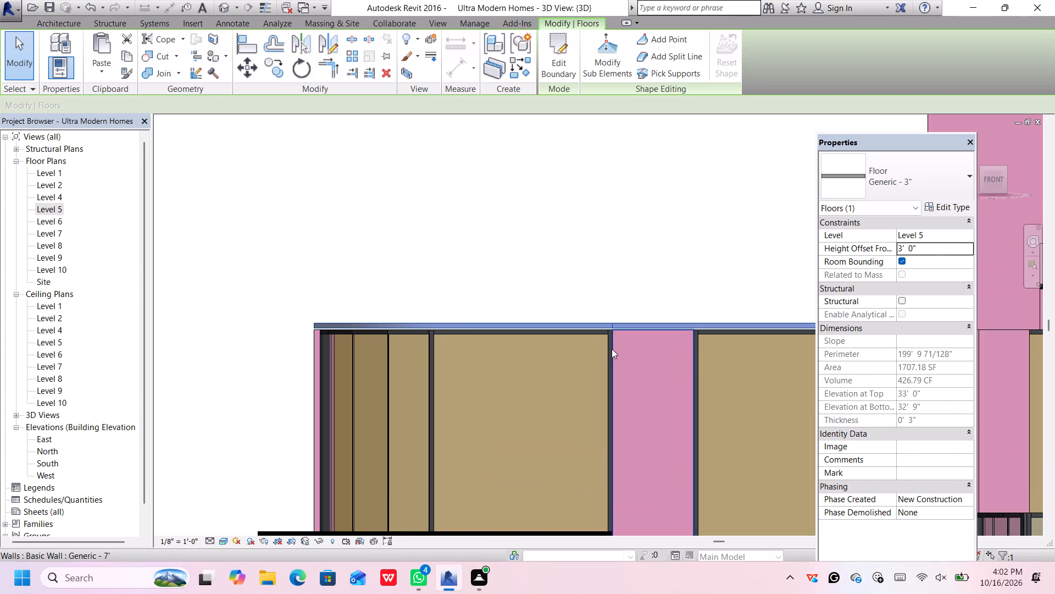
middle_drag(583, 345, 532, 318)
scroll(612, 303, down, 2)
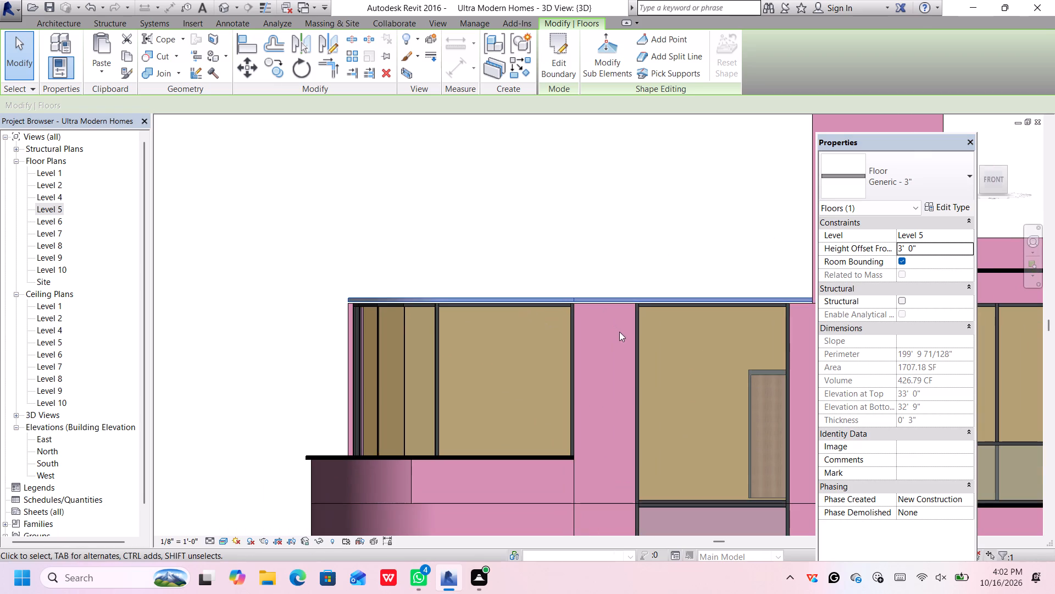
scroll(625, 340, down, 1)
scroll(911, 207, up, 1)
scroll(914, 271, up, 3)
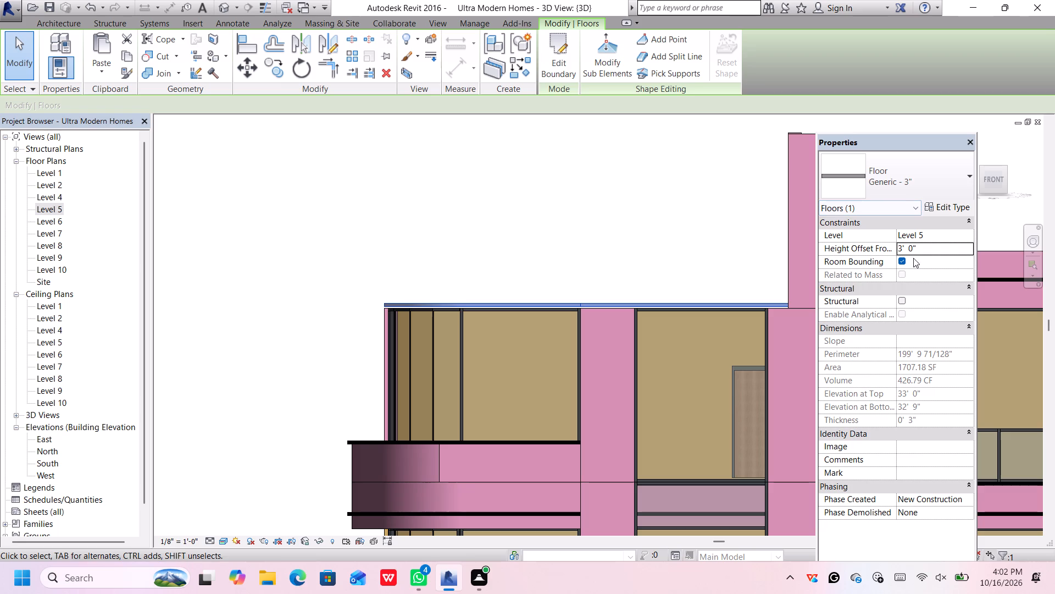
Set the Generic - 3" slab's height offset from Level 5 to 2'-11" and deselect it.
click(913, 249)
key(BackSpace)
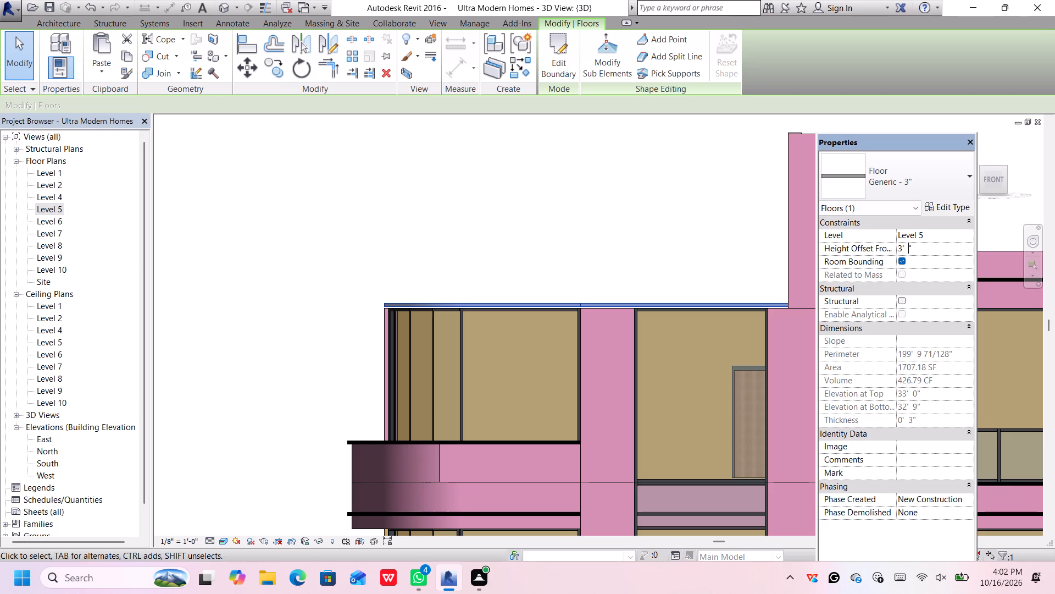
key(9)
key(BackSpace)
scroll(915, 254, up, 2)
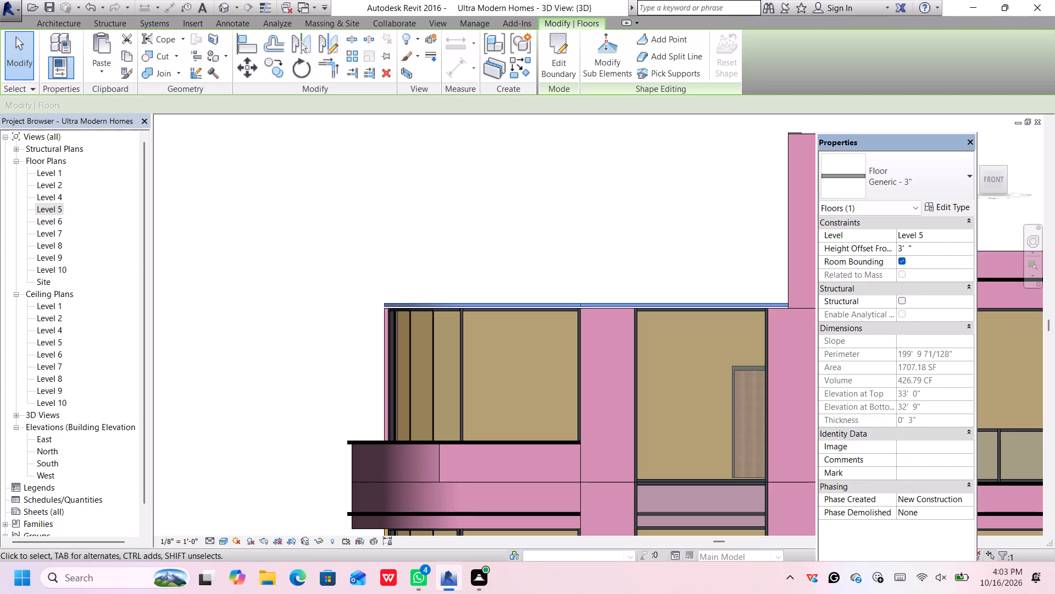
key(1)
key(1)
click(903, 249)
key(BackSpace)
key(2)
key(Return)
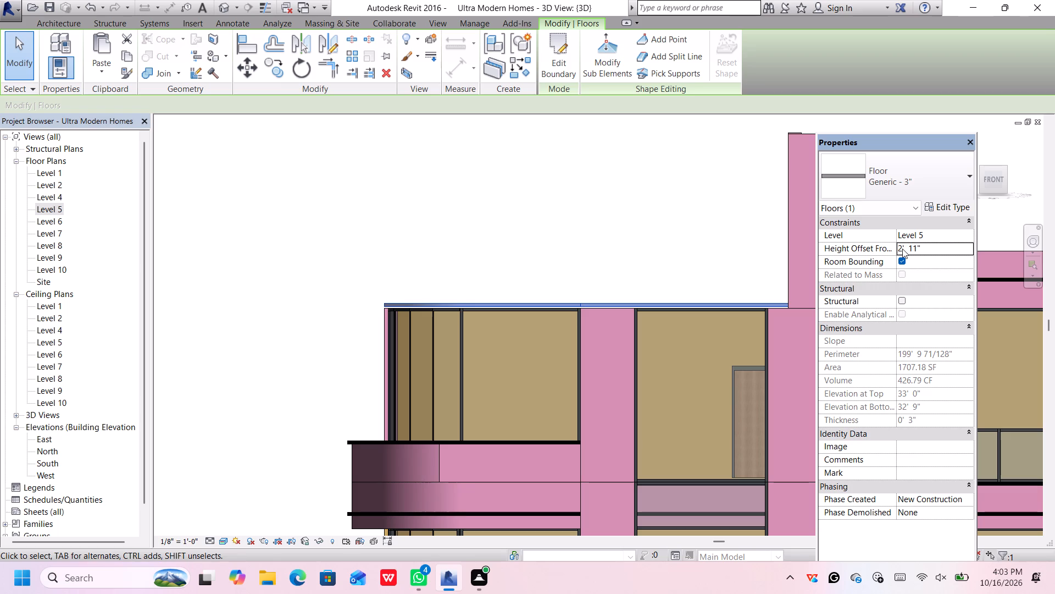
click(671, 252)
Examine from the front and the southwest how the slab meets the columns, curtain walls and projecting L-shaped corner wall.
scroll(676, 249, down, 7)
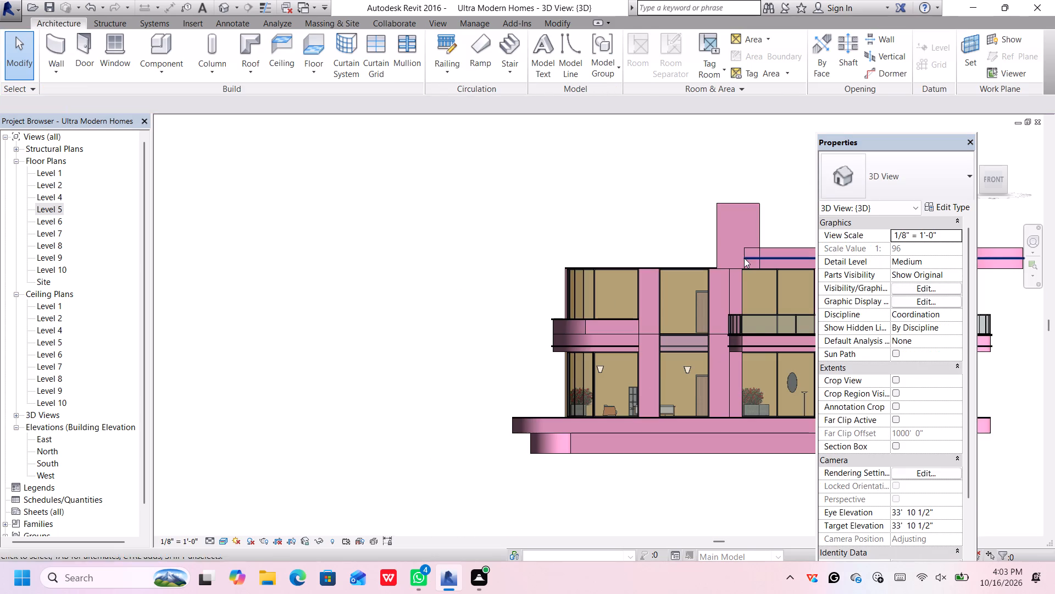
scroll(752, 256, up, 1)
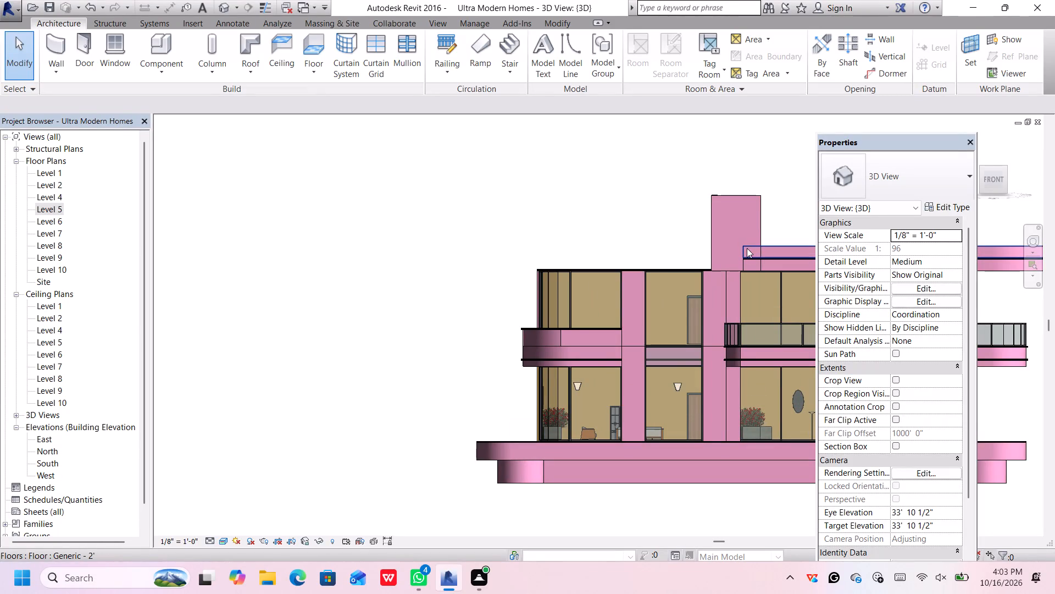
scroll(754, 246, up, 2)
middle_drag(778, 228, 760, 227)
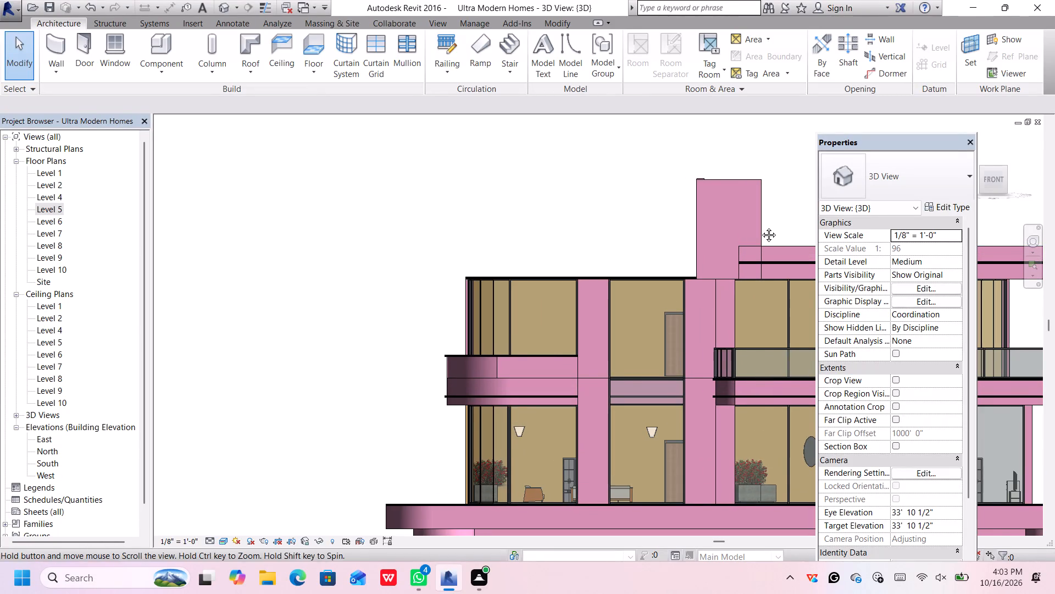
middle_drag(760, 227, 739, 223)
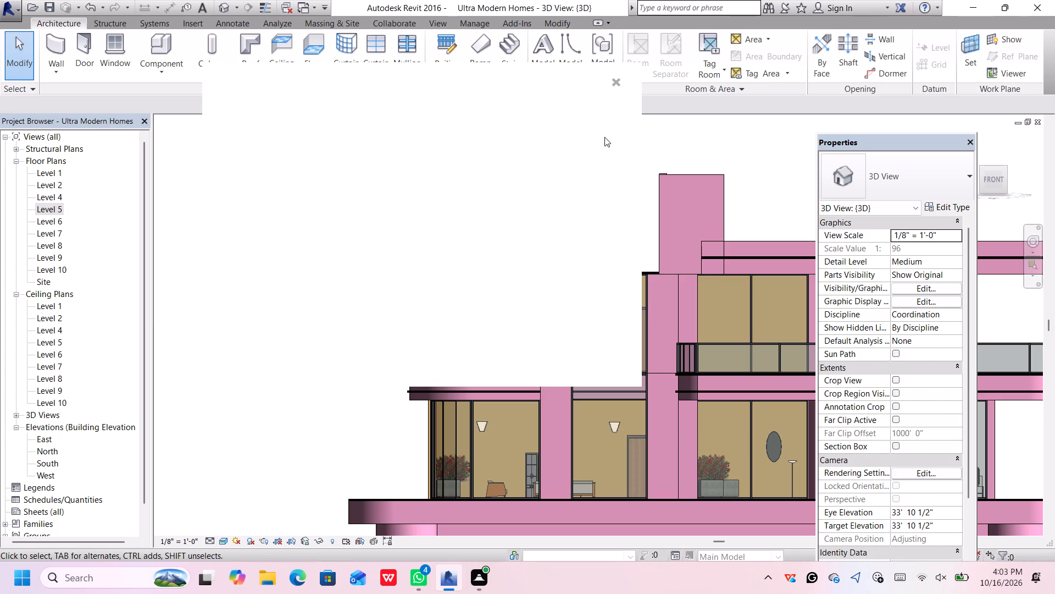
click(620, 79)
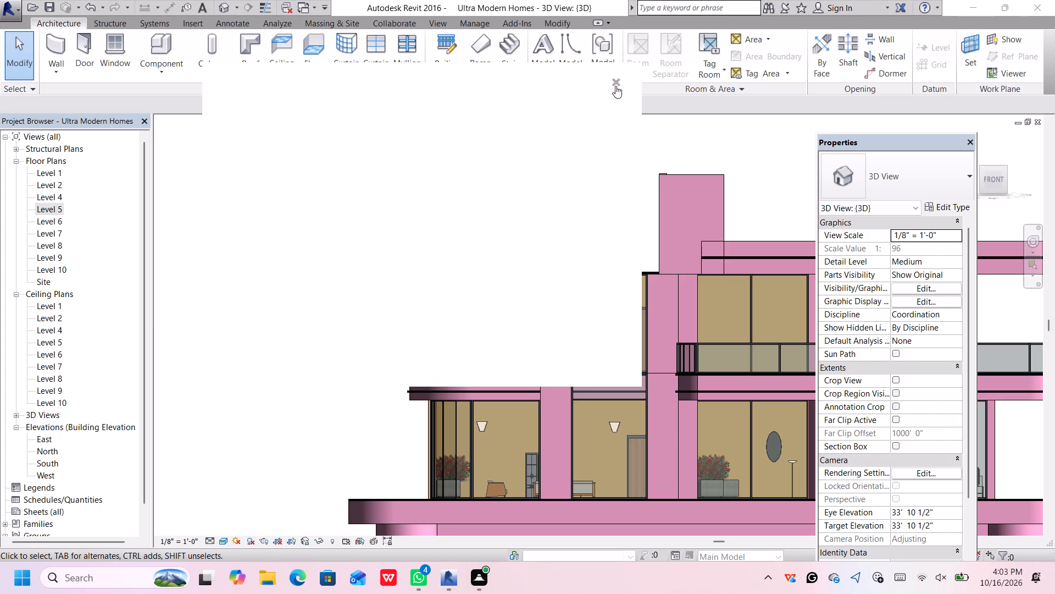
click(982, 167)
scroll(672, 315, up, 2)
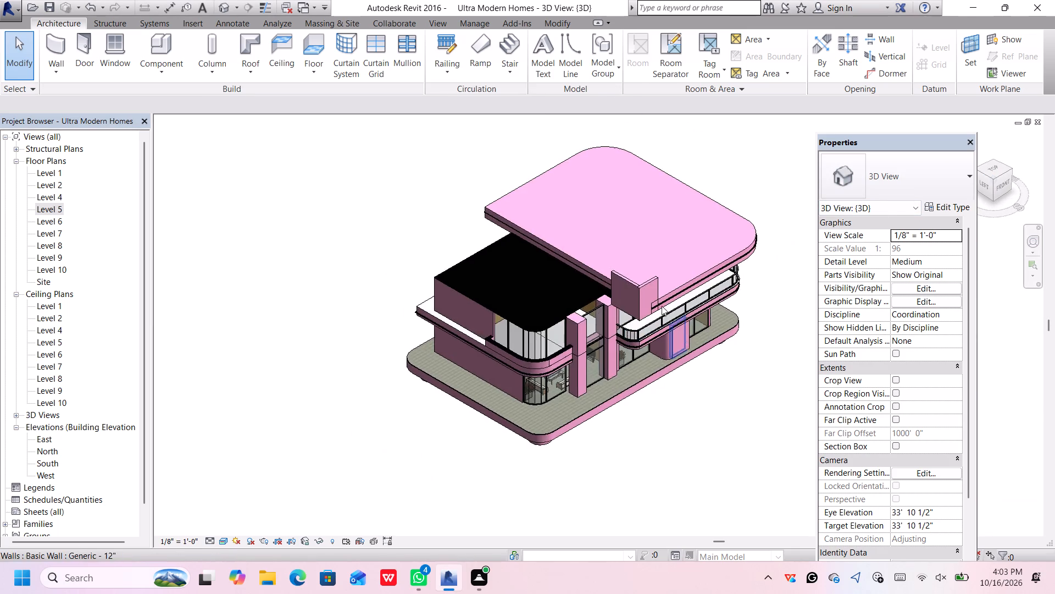
scroll(662, 306, up, 2)
middle_drag(738, 378, 693, 331)
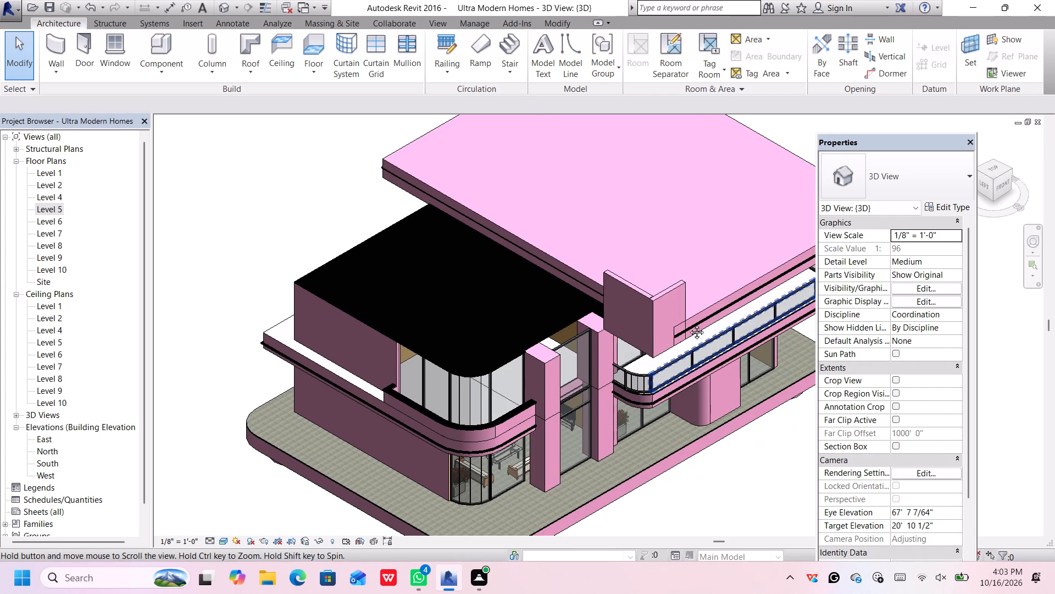
scroll(666, 323, up, 12)
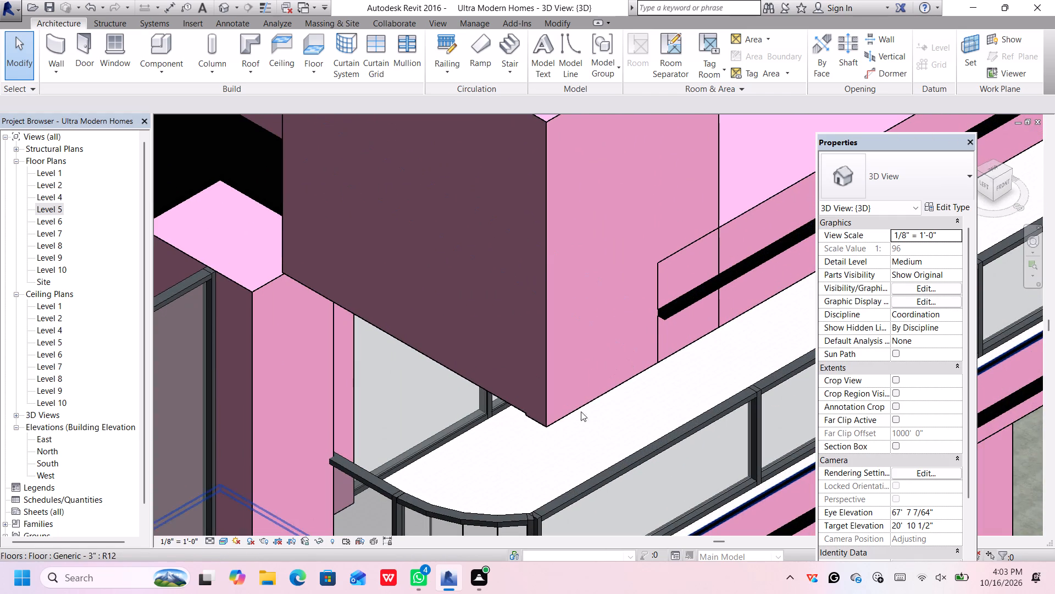
Set the base offset of the 12'-6" Generic - 12" wall at the projecting corner to 2'-8", matching the adjoining wall.
click(553, 420)
scroll(553, 420, up, 6)
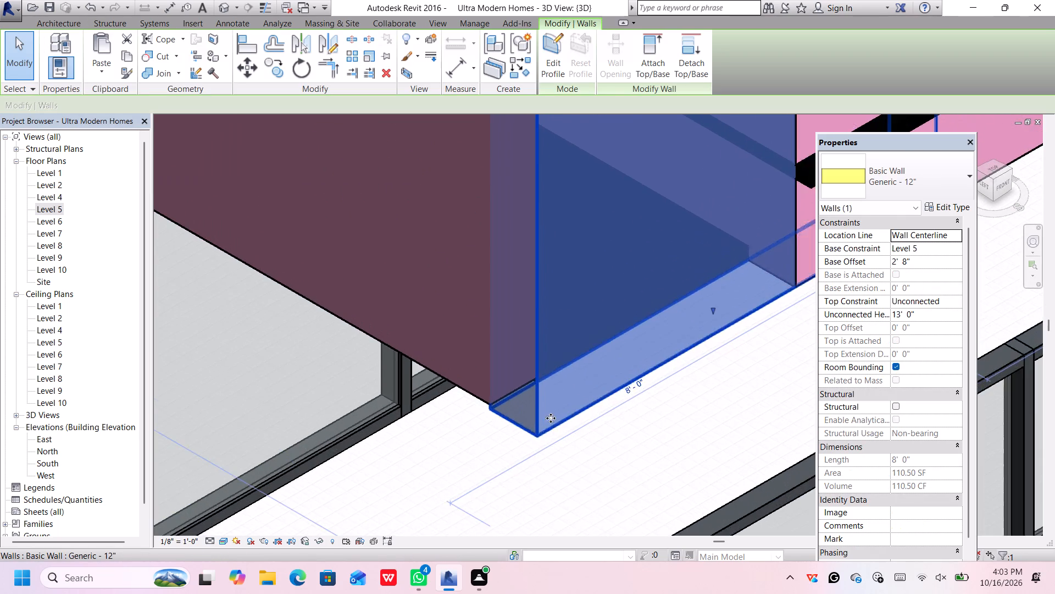
scroll(545, 415, up, 5)
scroll(541, 413, down, 6)
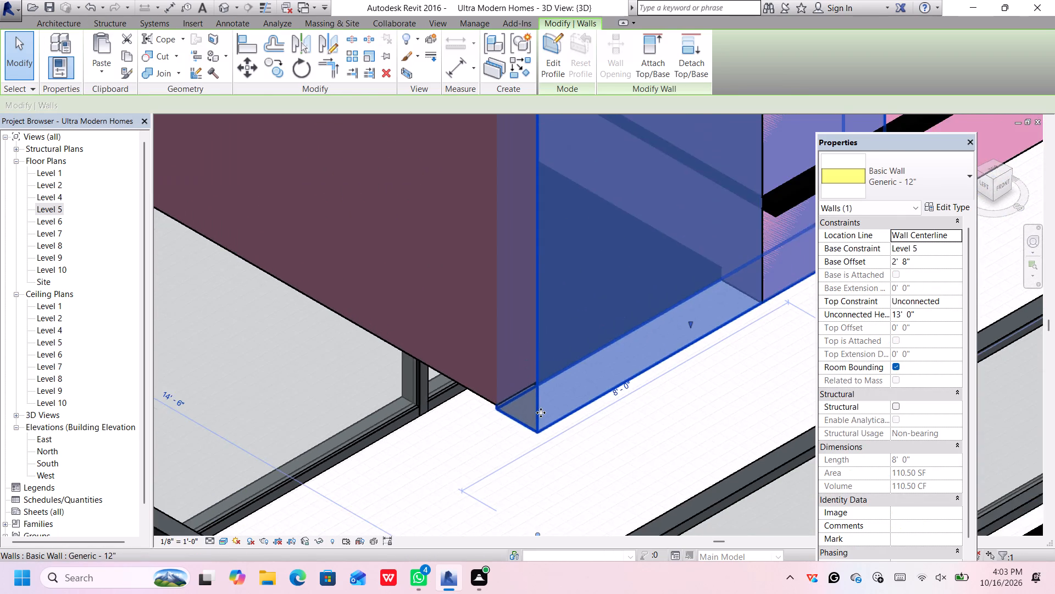
scroll(541, 410, down, 7)
scroll(545, 236, up, 1)
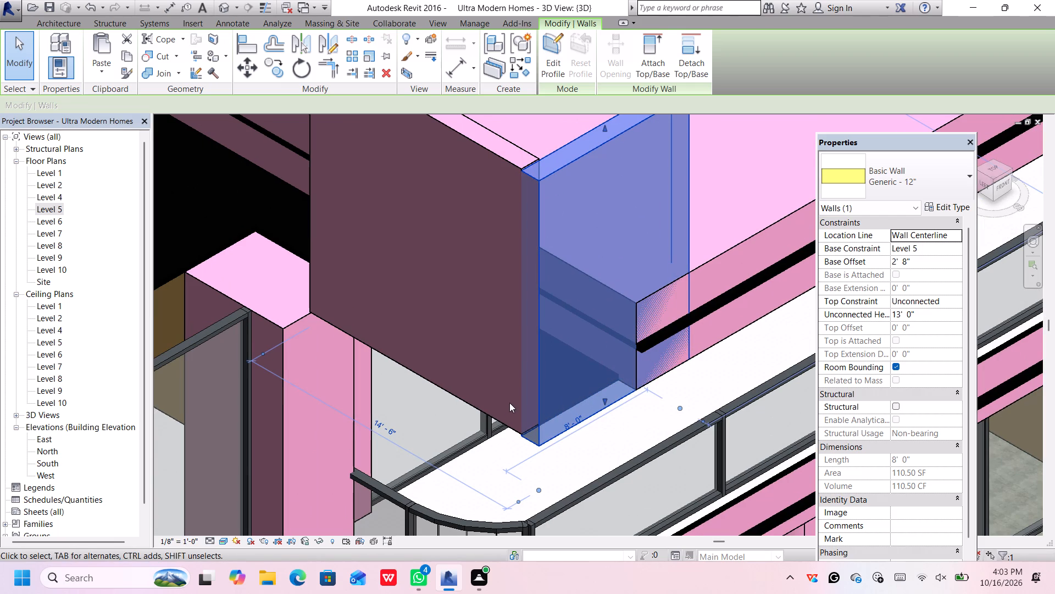
click(497, 156)
click(906, 260)
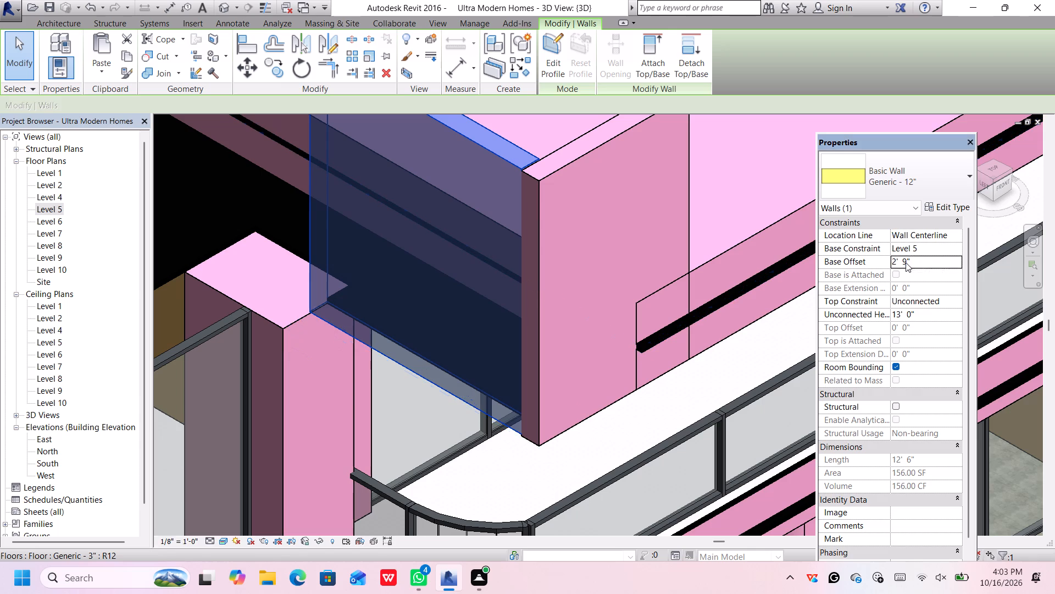
click(909, 268)
click(908, 258)
key(BackSpace)
key(8)
key(Return)
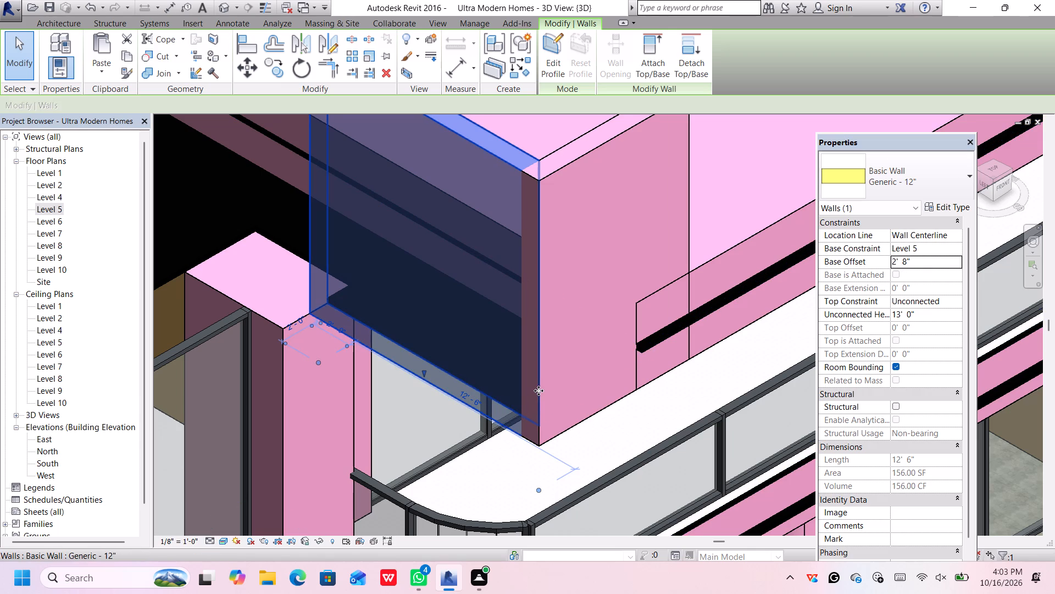
Select the adjoining 8'-0" wall and examine how the two corner walls line up along their bottom edges and with the roof.
click(582, 155)
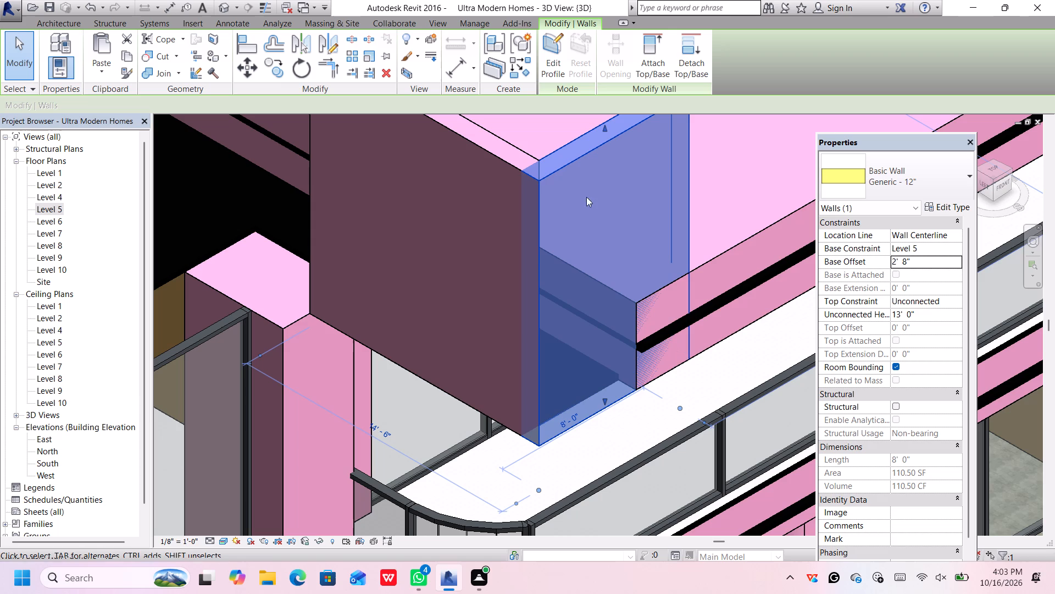
scroll(598, 344, up, 1)
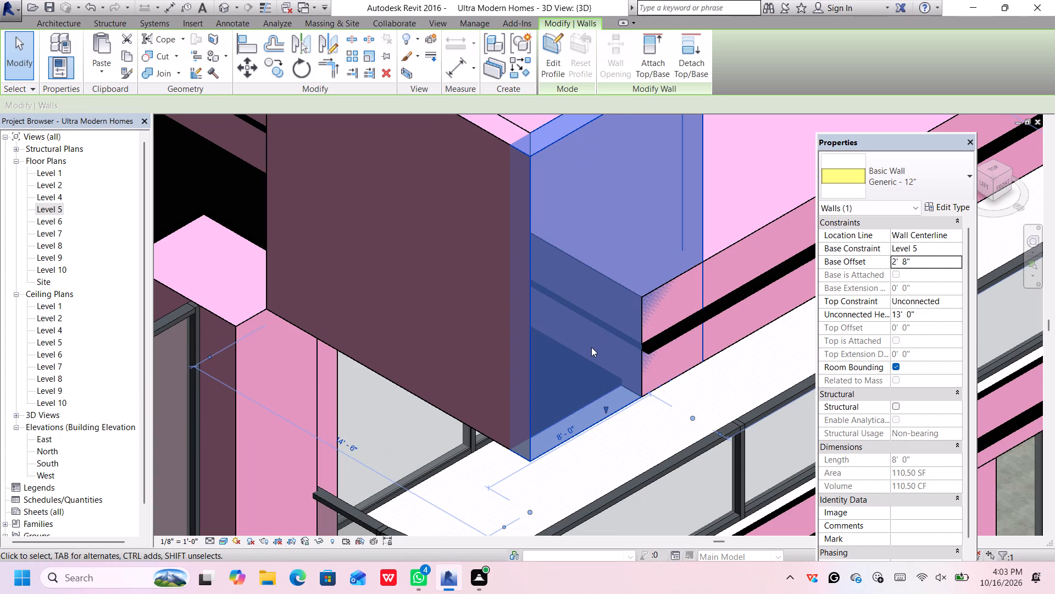
key(Down)
scroll(594, 342, down, 3)
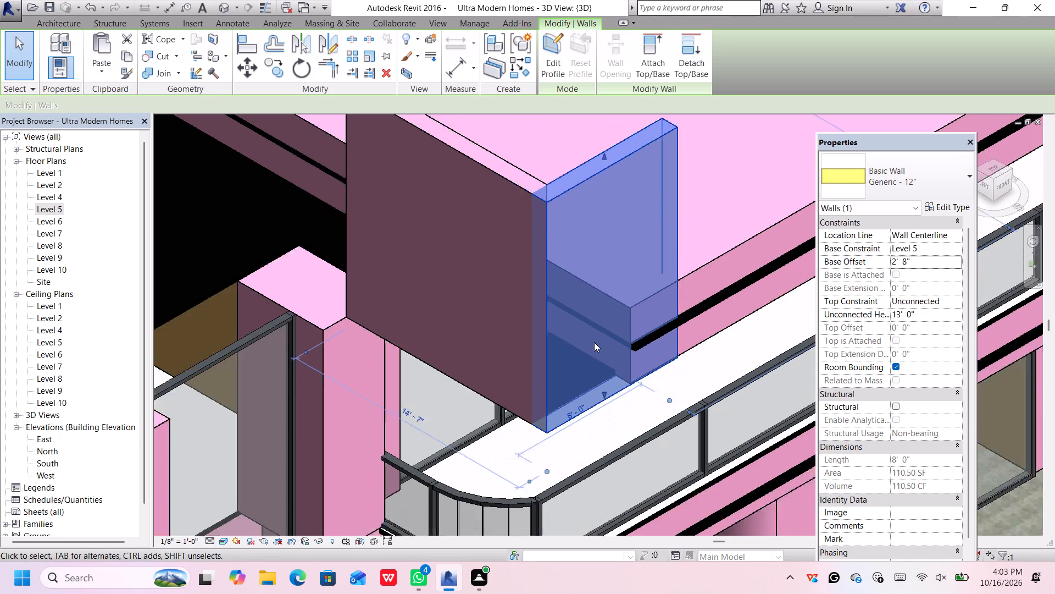
scroll(597, 338, down, 3)
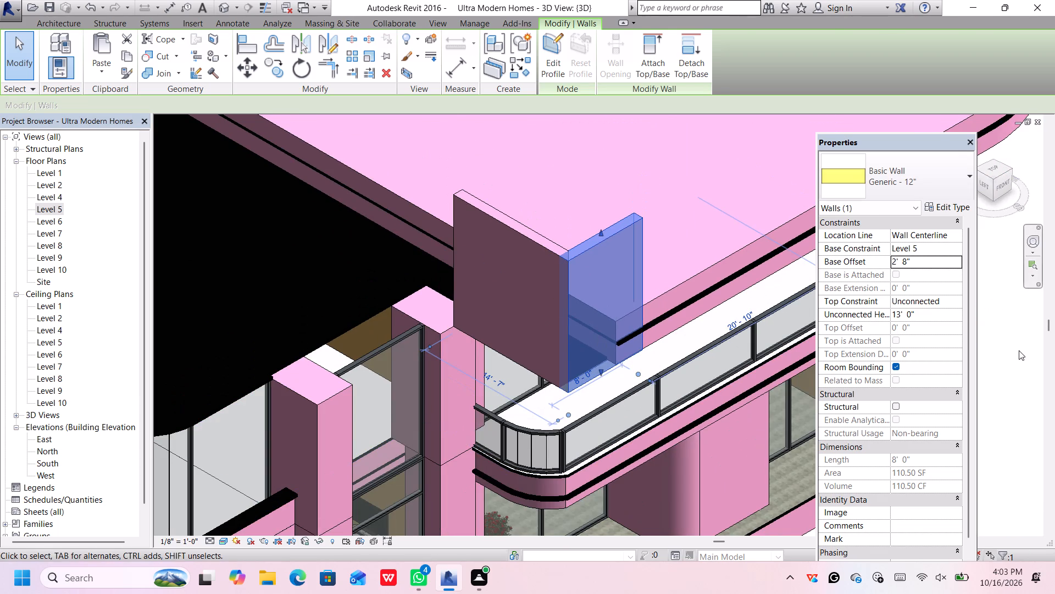
click(1019, 351)
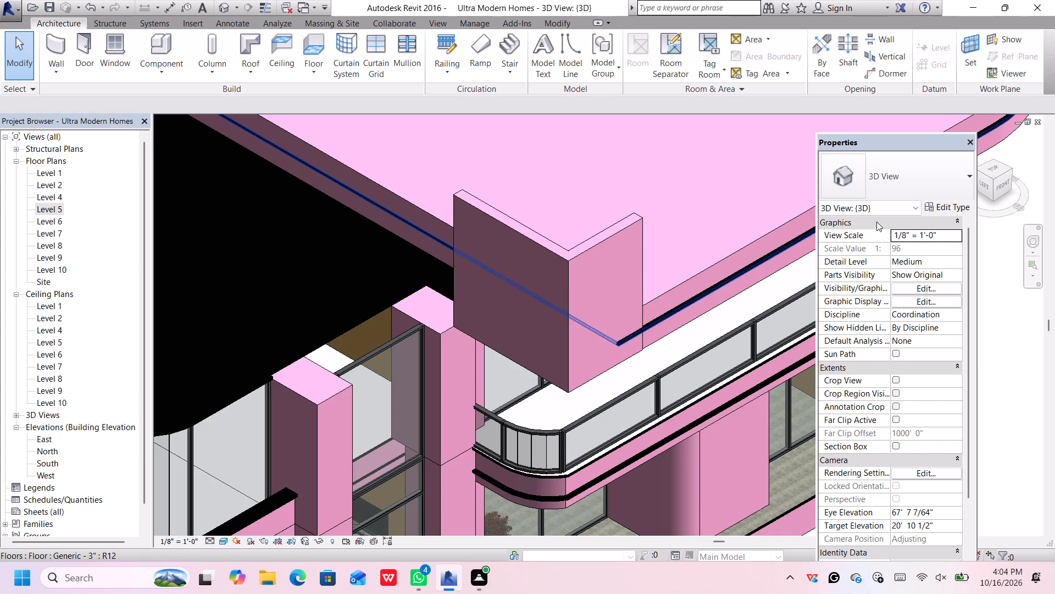
scroll(628, 337, up, 9)
scroll(618, 344, down, 7)
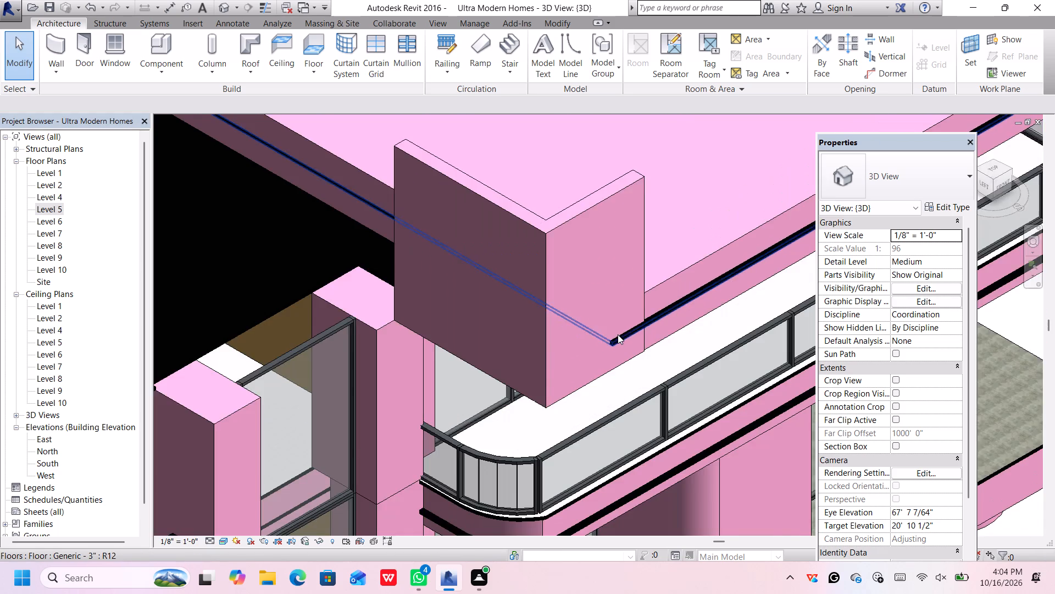
scroll(630, 312, down, 4)
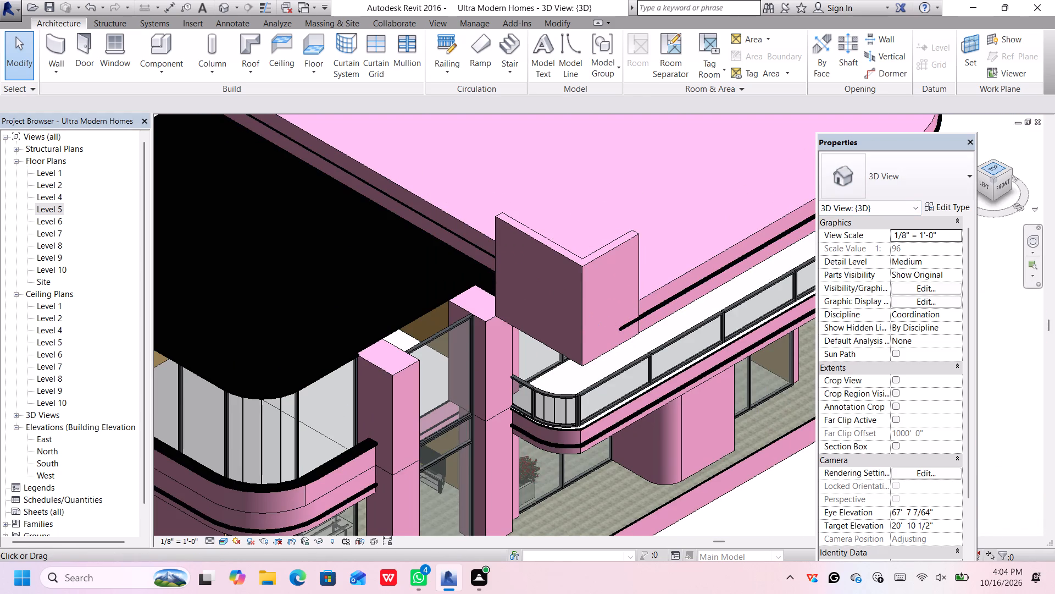
Open the Level 5 floor plan after viewing the model from the top.
click(992, 168)
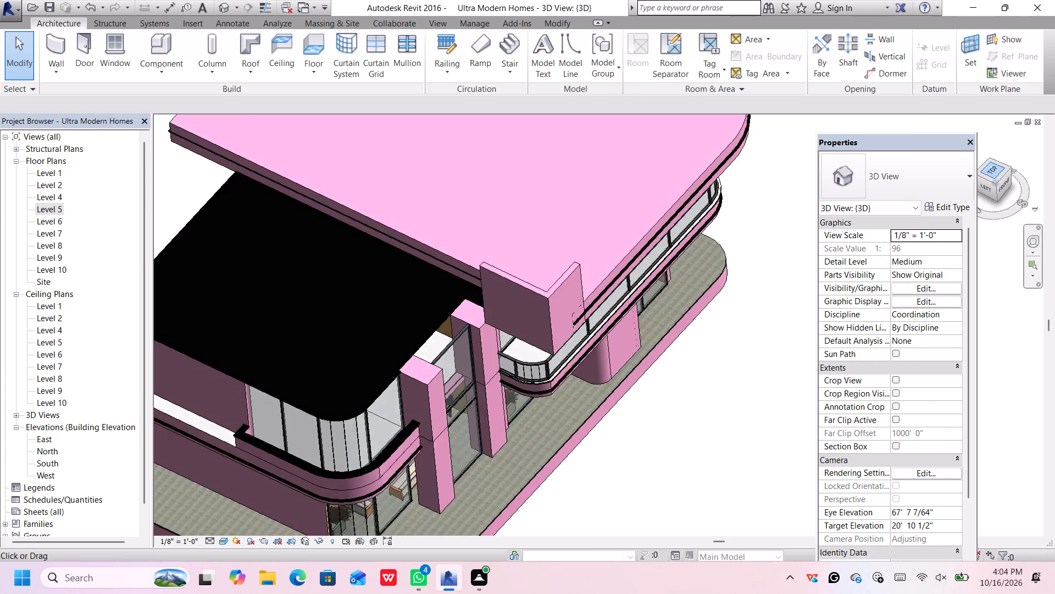
scroll(756, 368, up, 4)
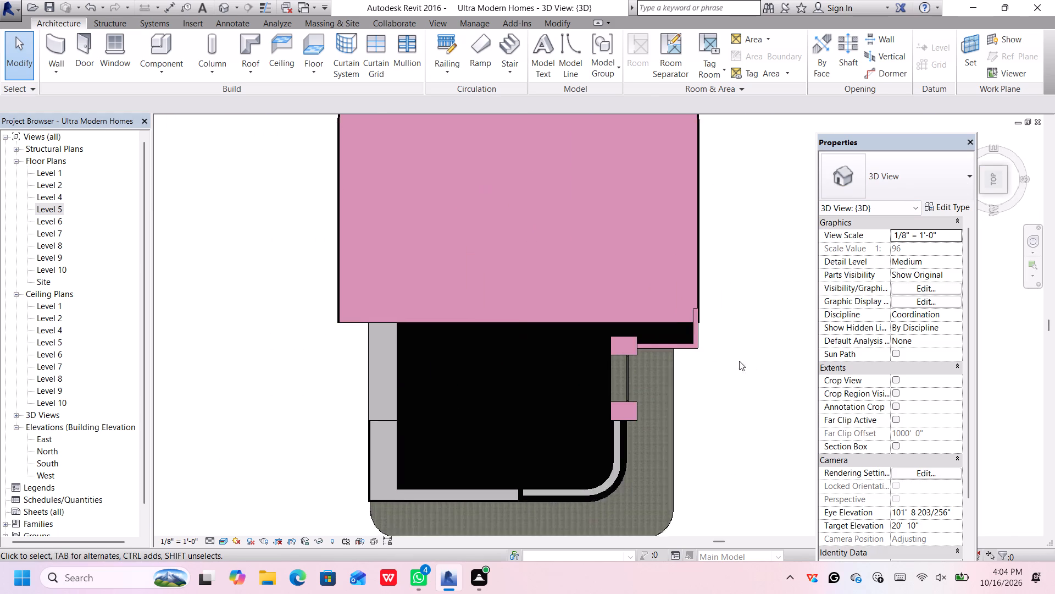
double_click(46, 207)
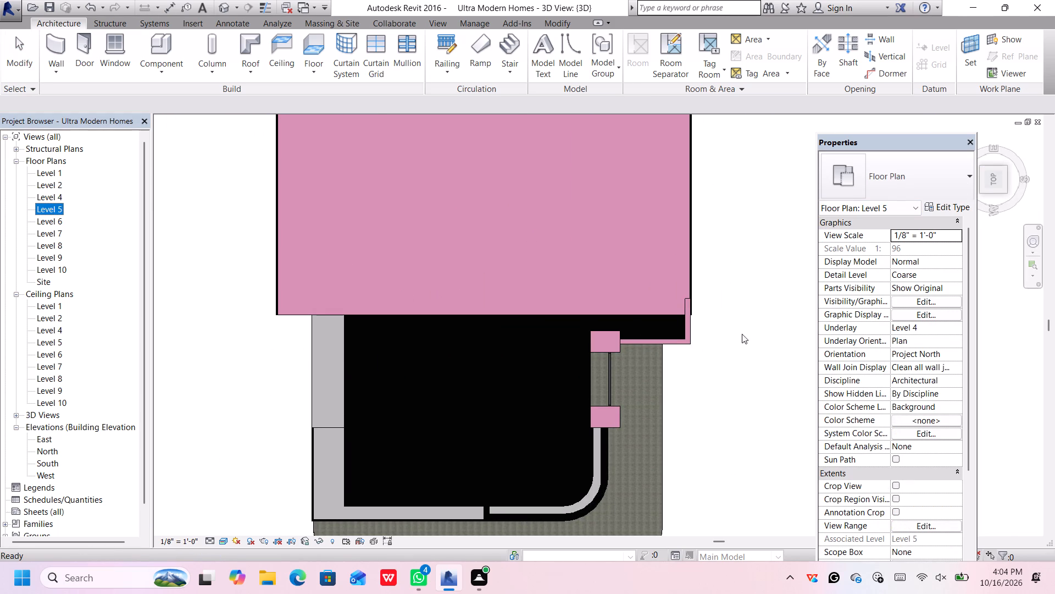
double_click(38, 206)
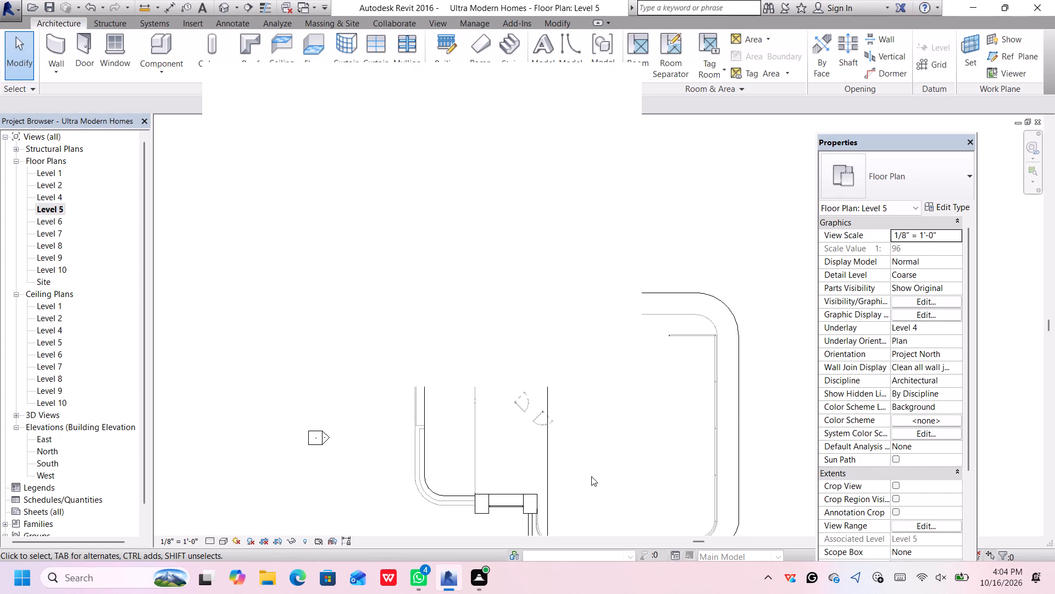
click(614, 83)
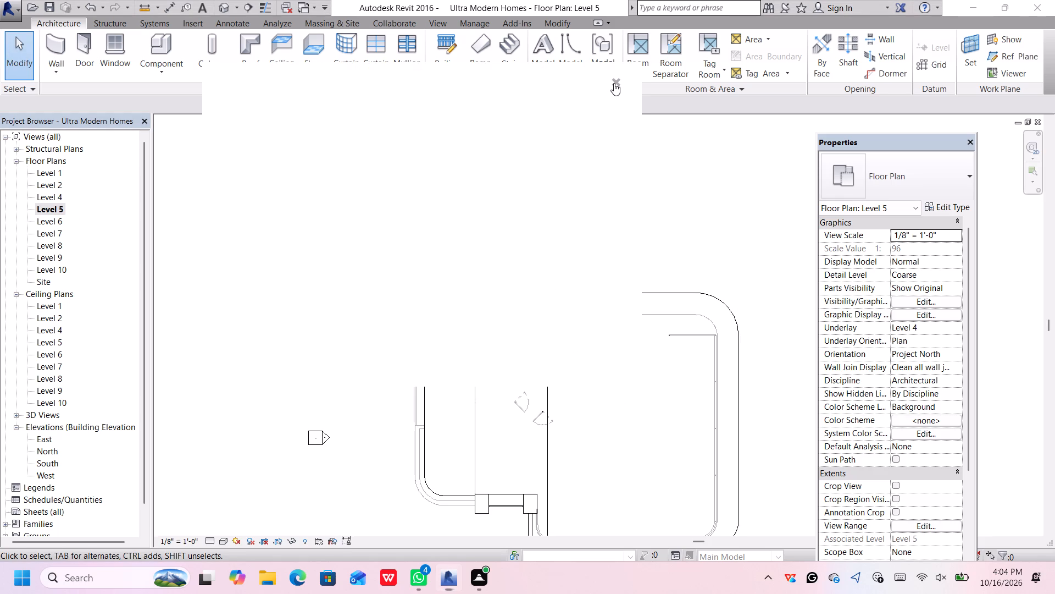
Draw a 0'-3" long Generic - 12" wall centred on the outer face of the projecting corner's south wall, 3'-0" high on Level 5.
scroll(624, 327, down, 5)
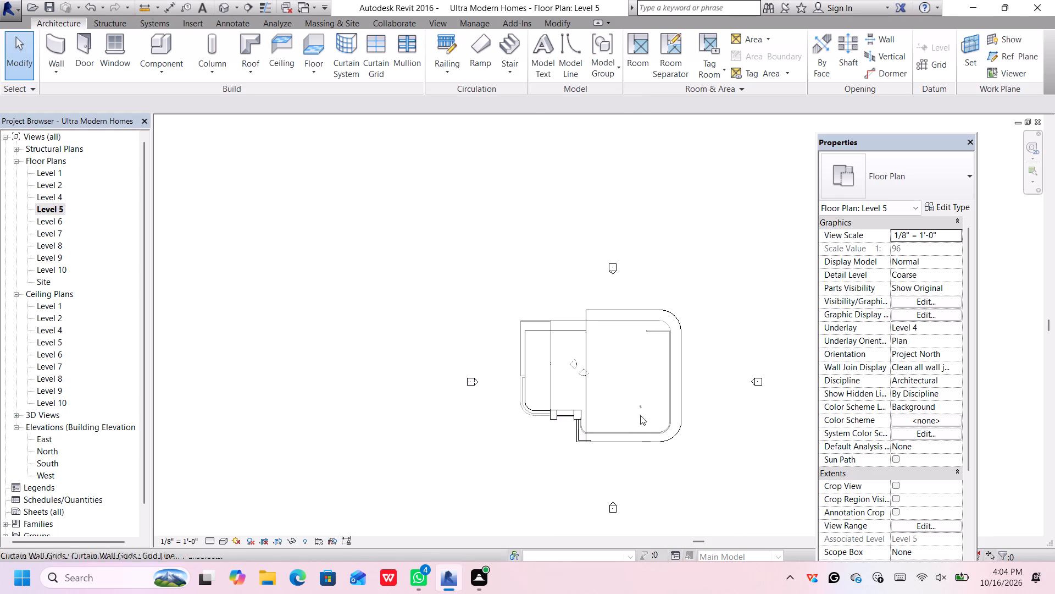
scroll(635, 435, up, 5)
scroll(676, 247, up, 1)
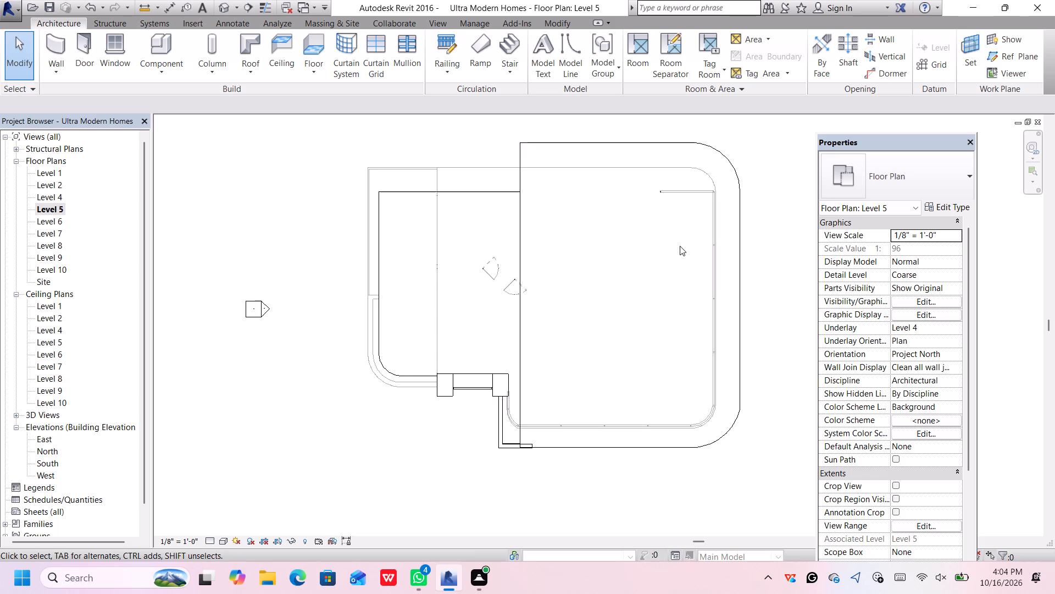
scroll(684, 242, down, 3)
scroll(583, 395, up, 6)
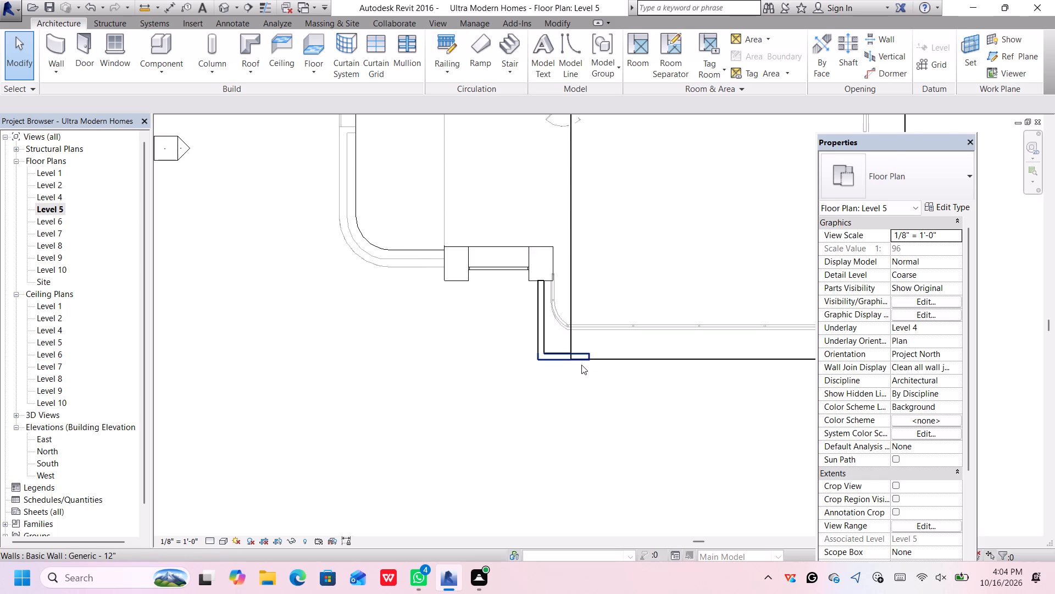
scroll(581, 365, up, 7)
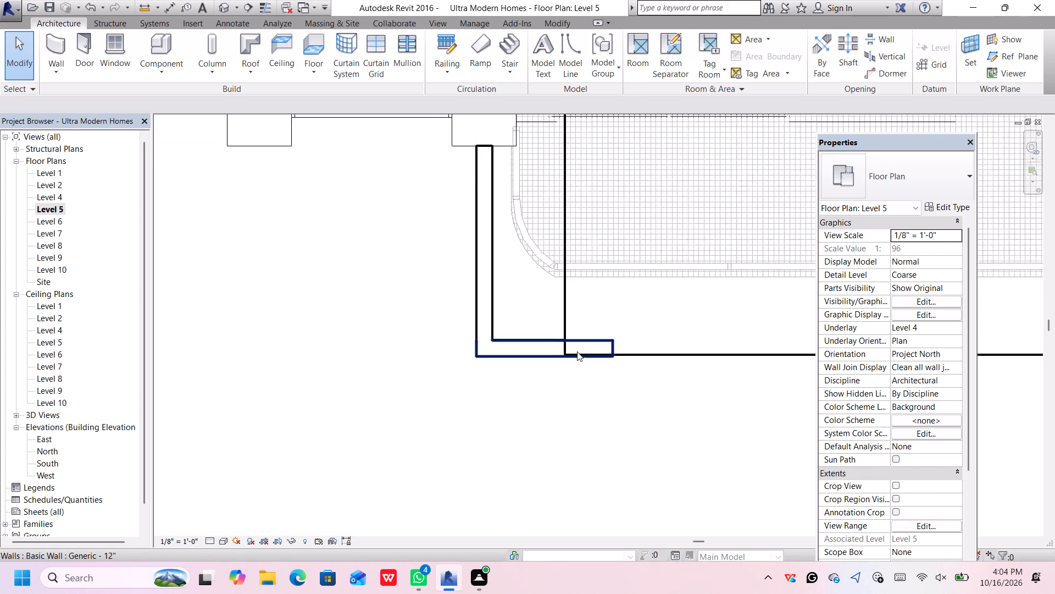
scroll(577, 351, up, 2)
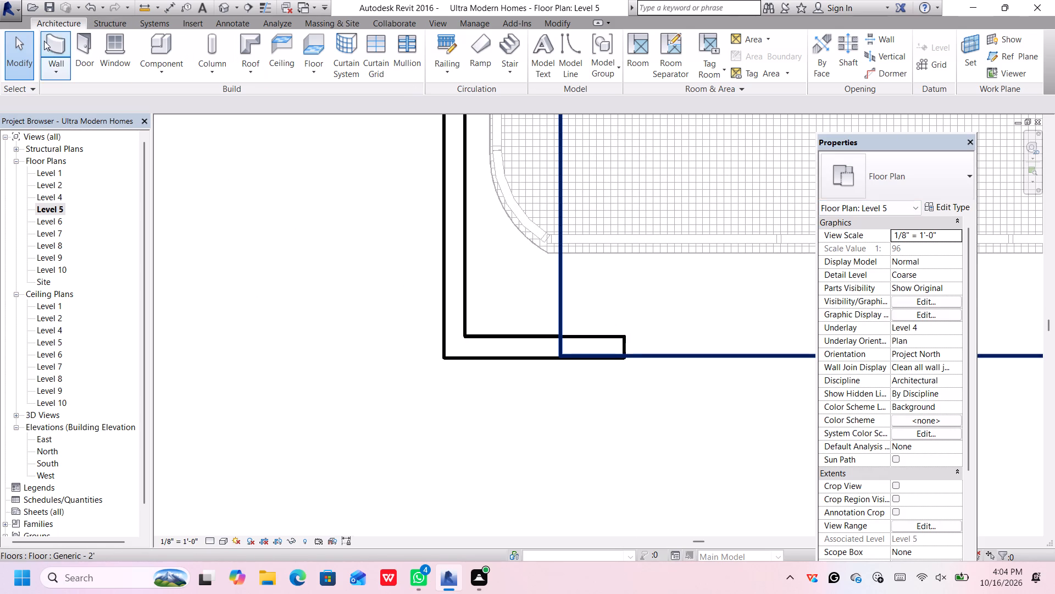
click(52, 41)
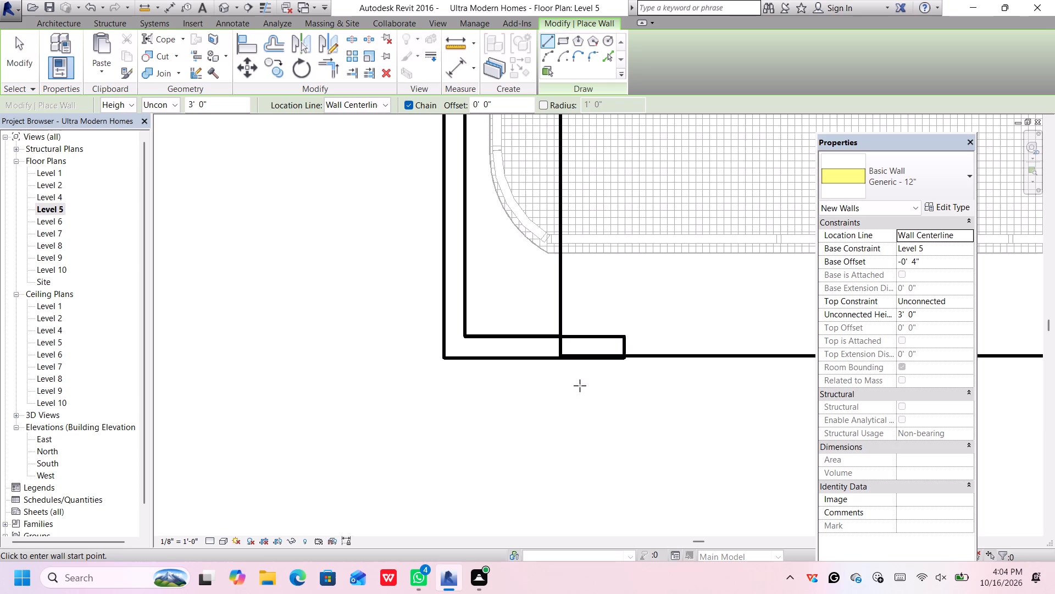
scroll(564, 366, up, 5)
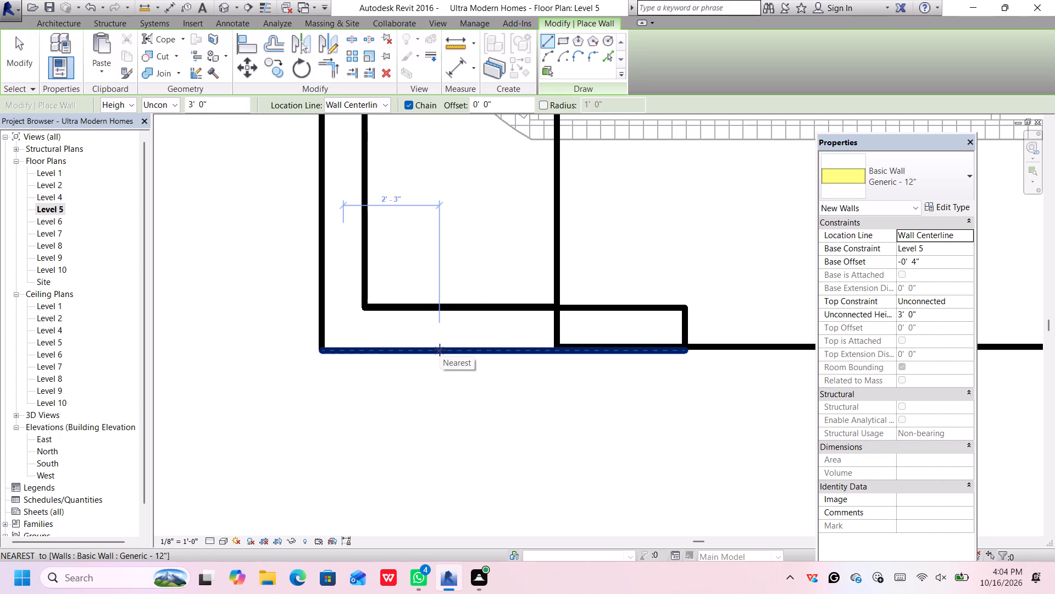
click(448, 350)
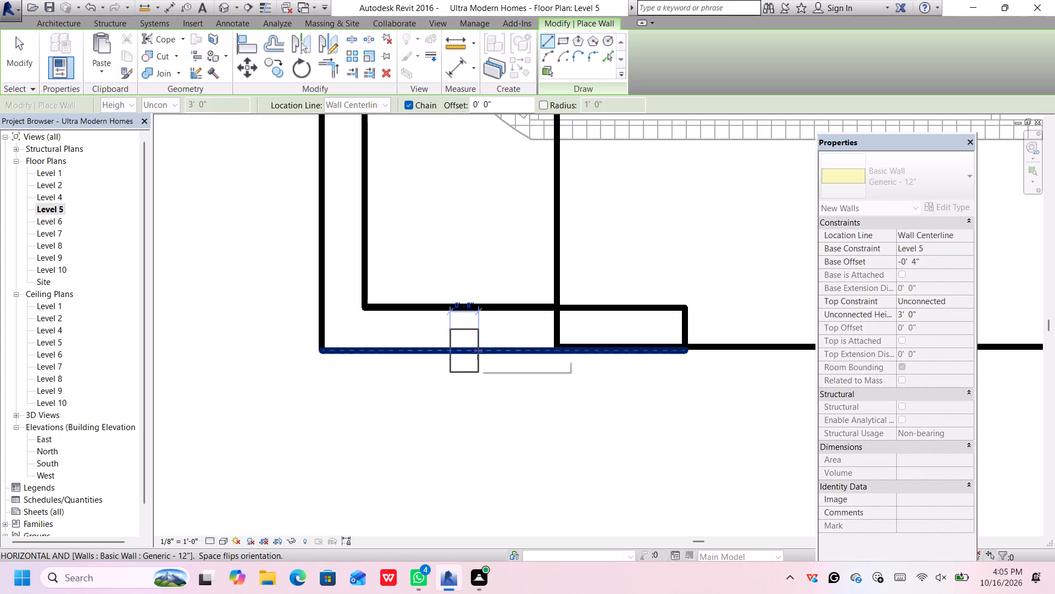
scroll(466, 354, up, 1)
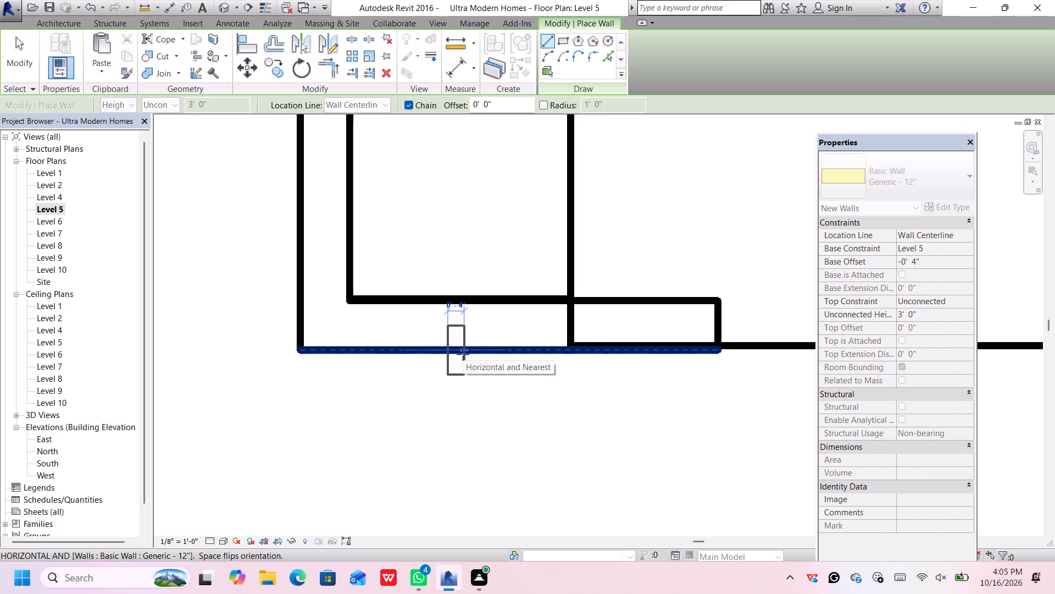
scroll(463, 354, up, 1)
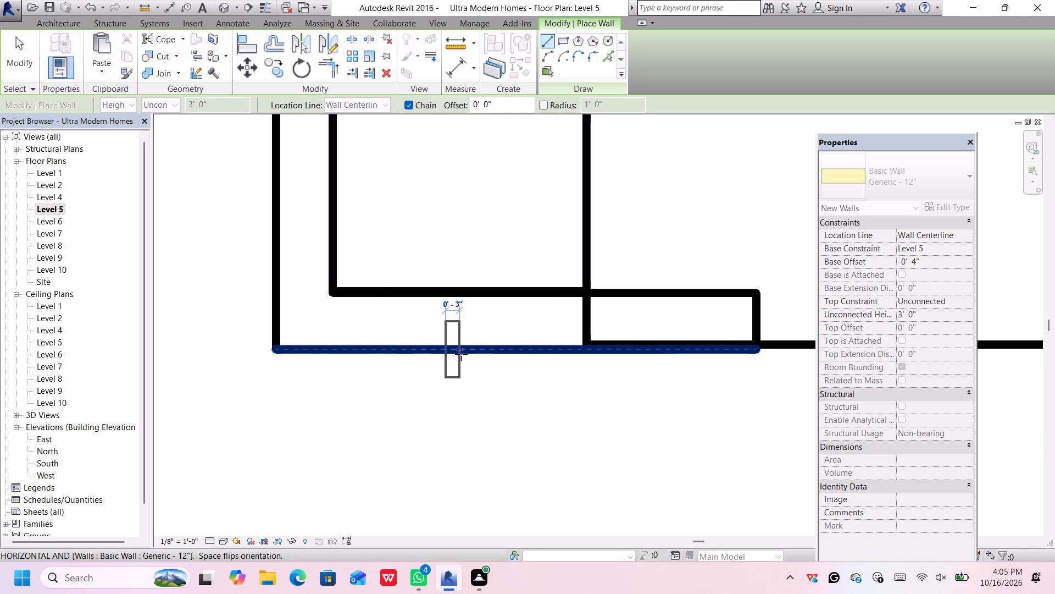
click(461, 354)
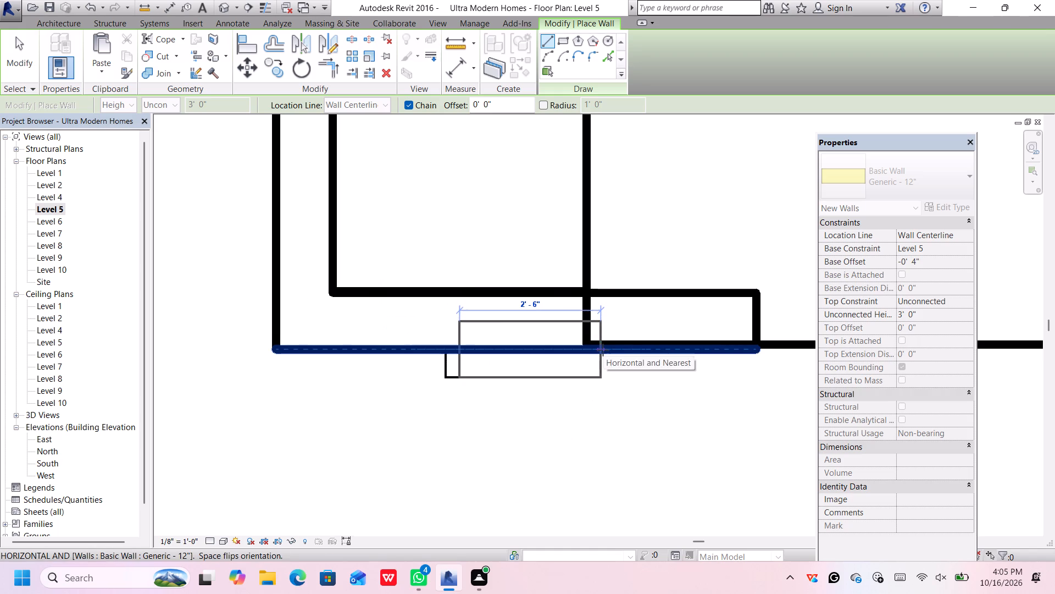
key(Escape)
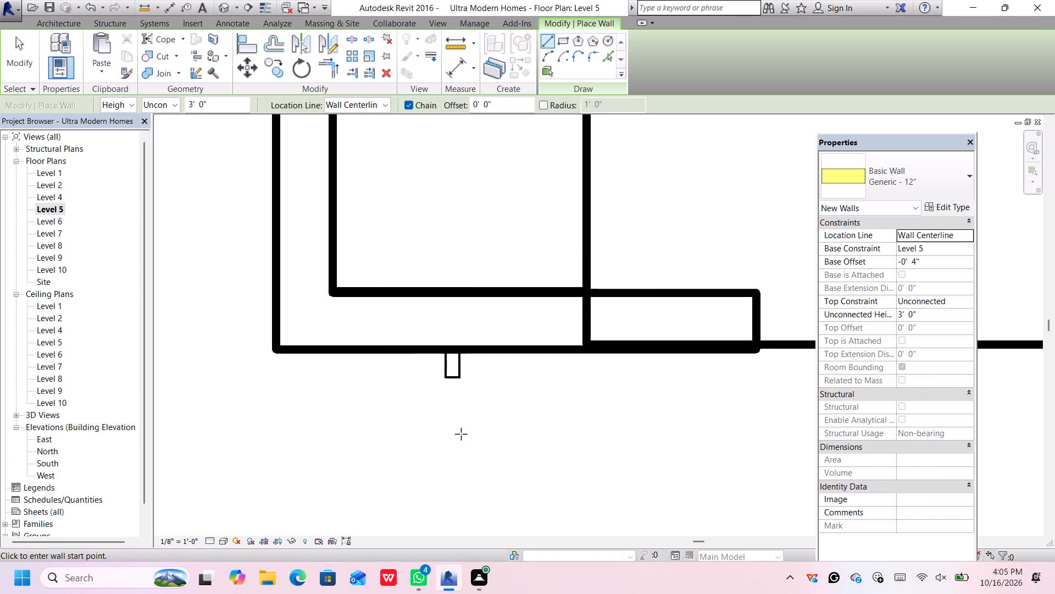
key(Escape)
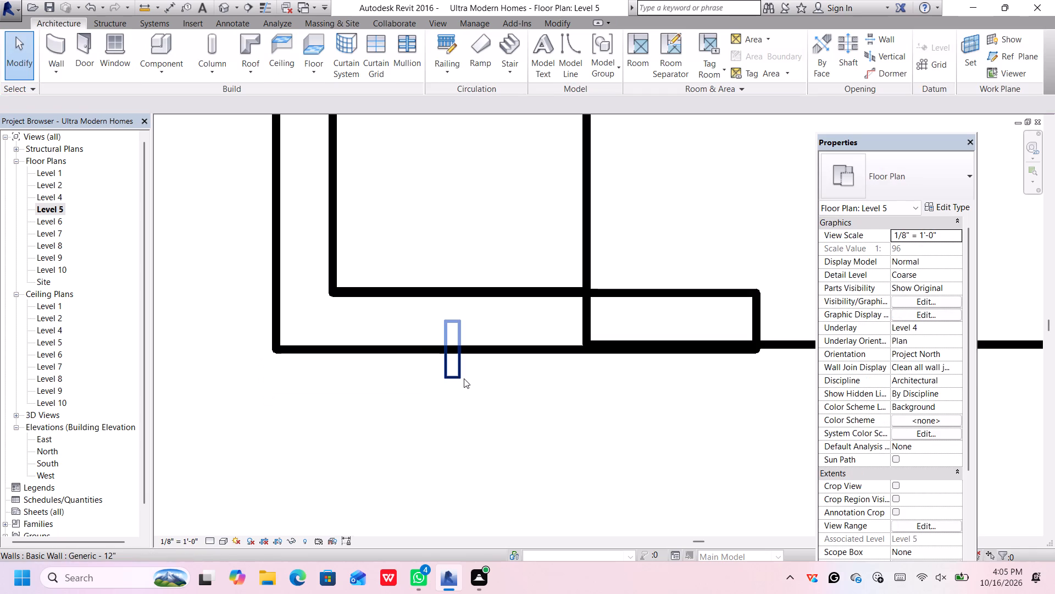
Duplicate the short new wall's type under the name Generic - 3".
click(458, 371)
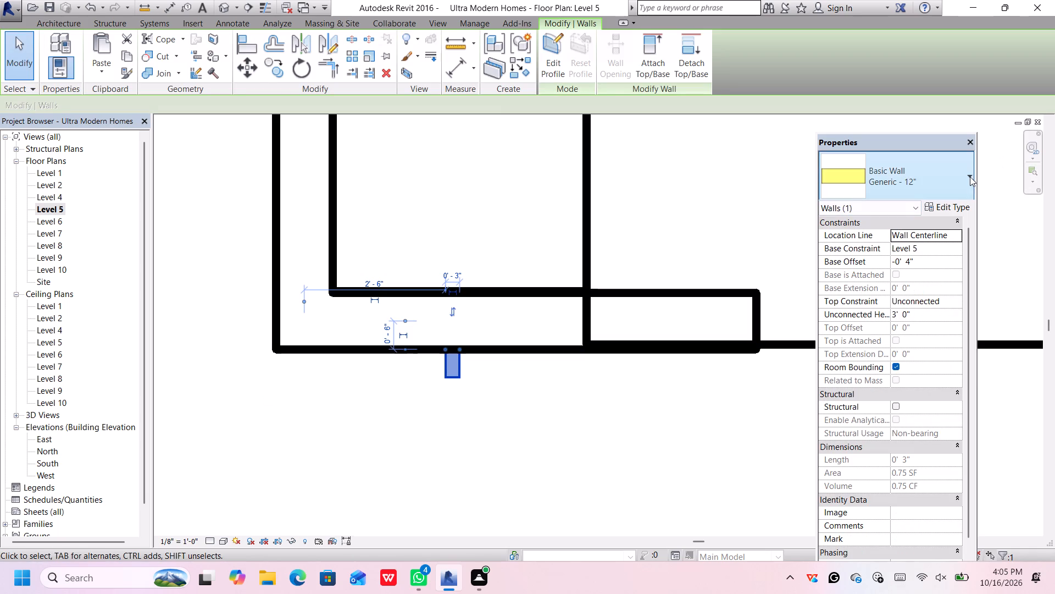
click(950, 208)
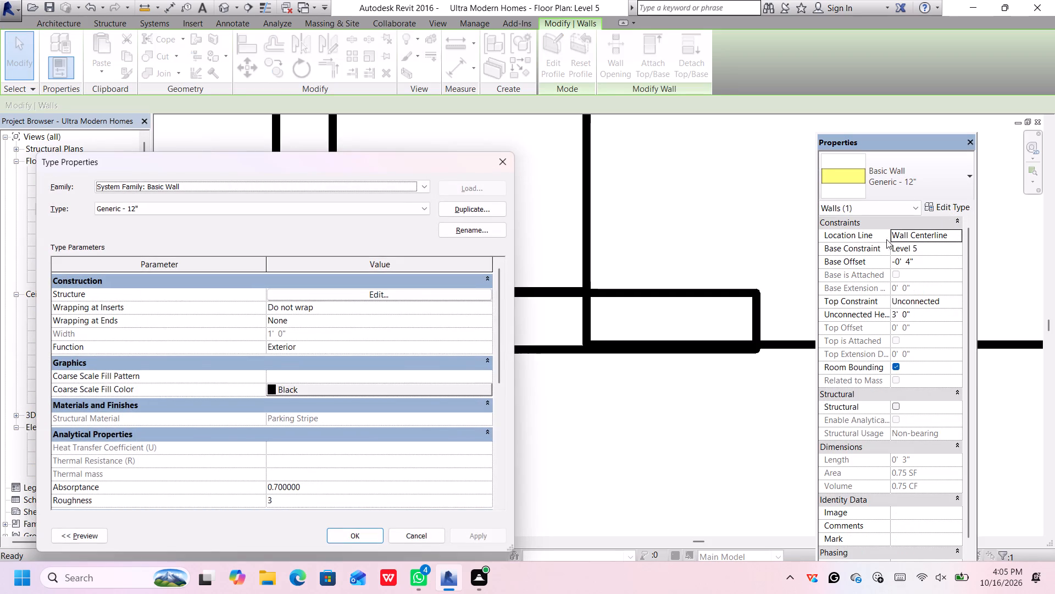
click(472, 211)
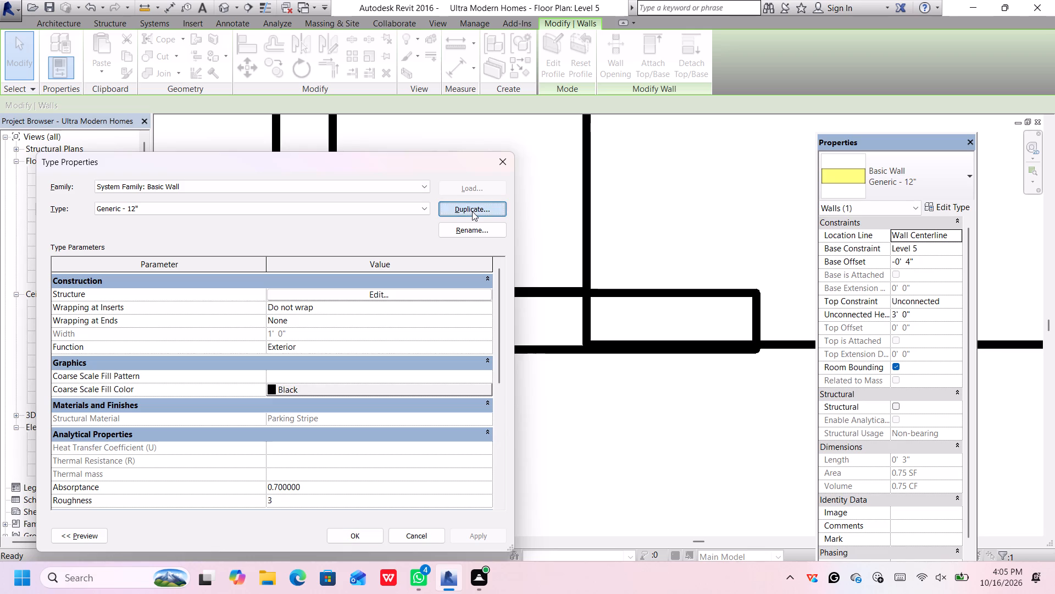
click(305, 353)
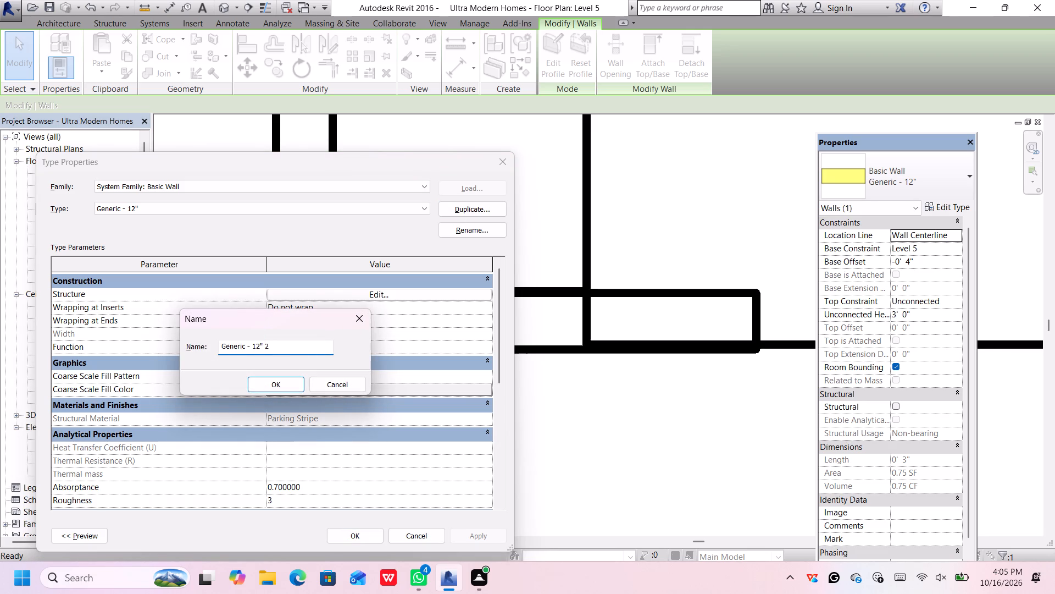
click(307, 346)
key(BackSpace)
key(BackSpace)
key(BackSpace)
key(BackSpace)
key(BackSpace)
key(3)
key(shift+quotedbl)
key(Return)
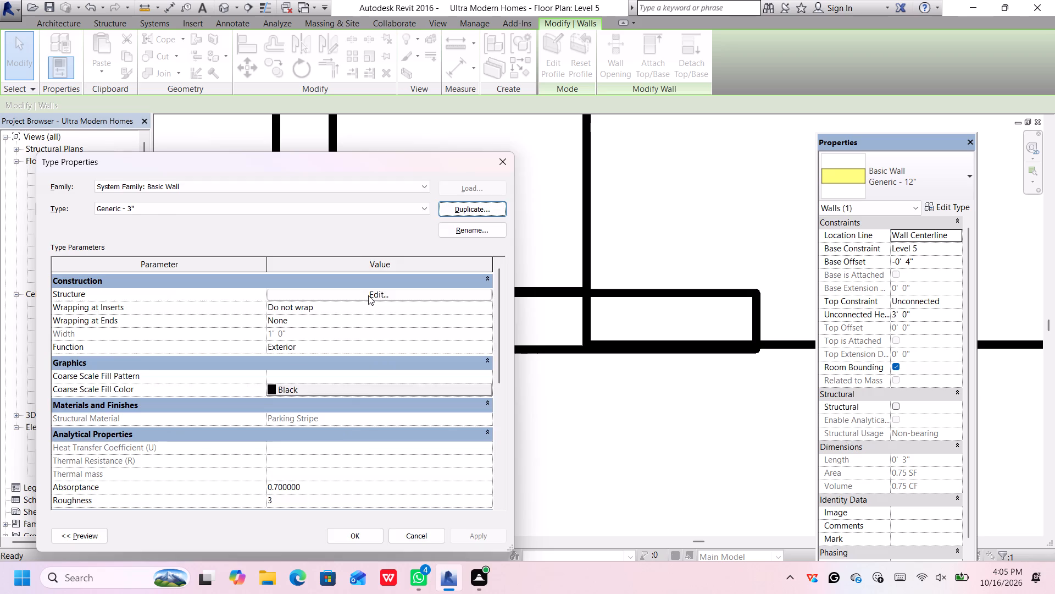
Set the structure layer thickness of the Generic - 3" wall type to 3".
click(369, 295)
drag(331, 298, 334, 304)
key(BackSpace)
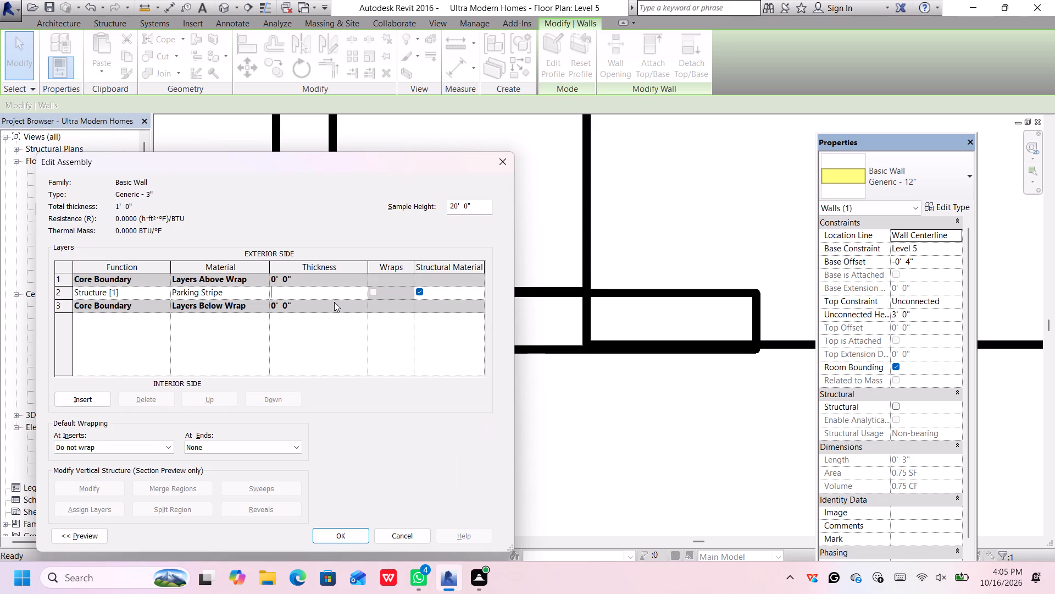
key(3)
key(shift+quotedbl)
key(Return)
Assign the TV - Black material to the Generic - 3" wall's structure layer and apply the type to the short wall.
click(268, 294)
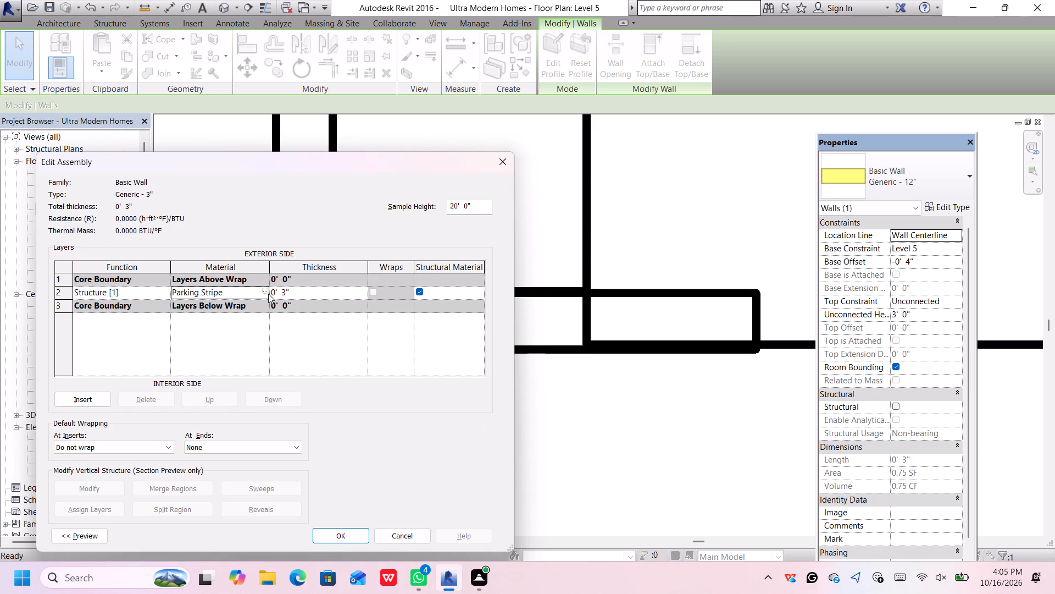
scroll(149, 400, down, 2)
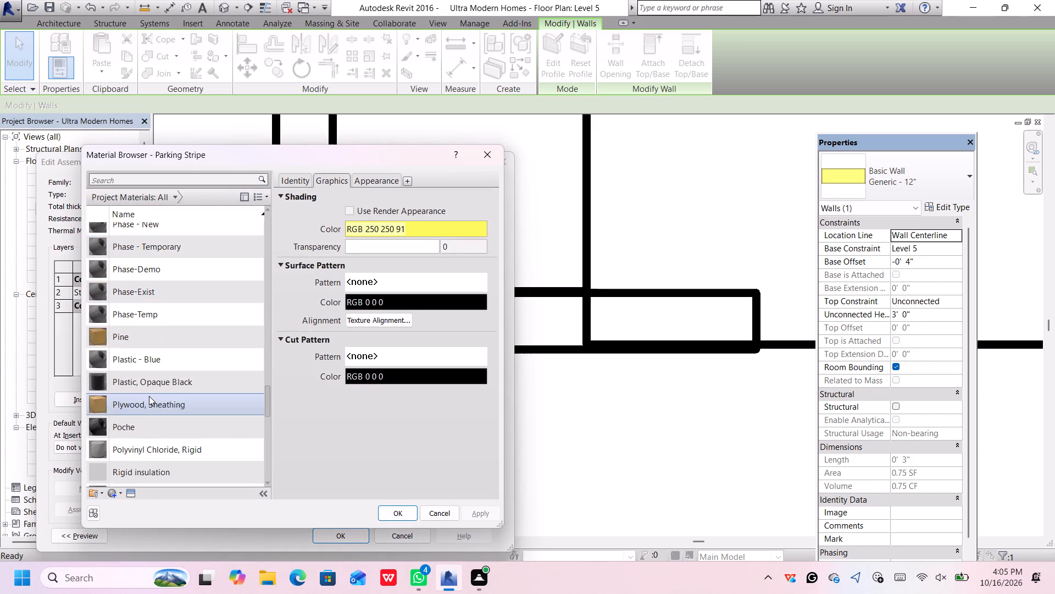
scroll(149, 396, down, 6)
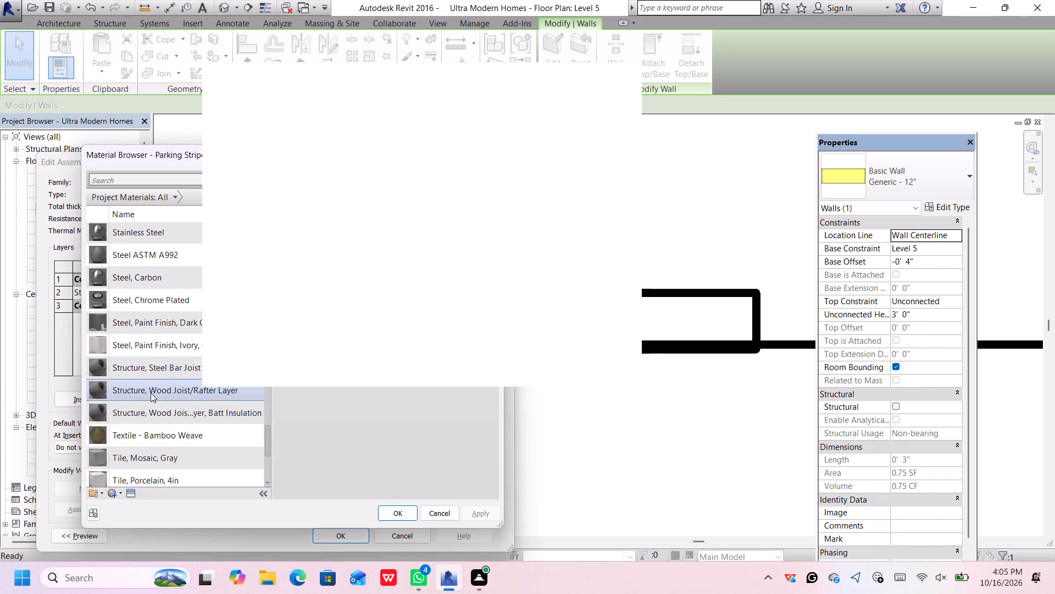
scroll(151, 393, down, 3)
click(163, 315)
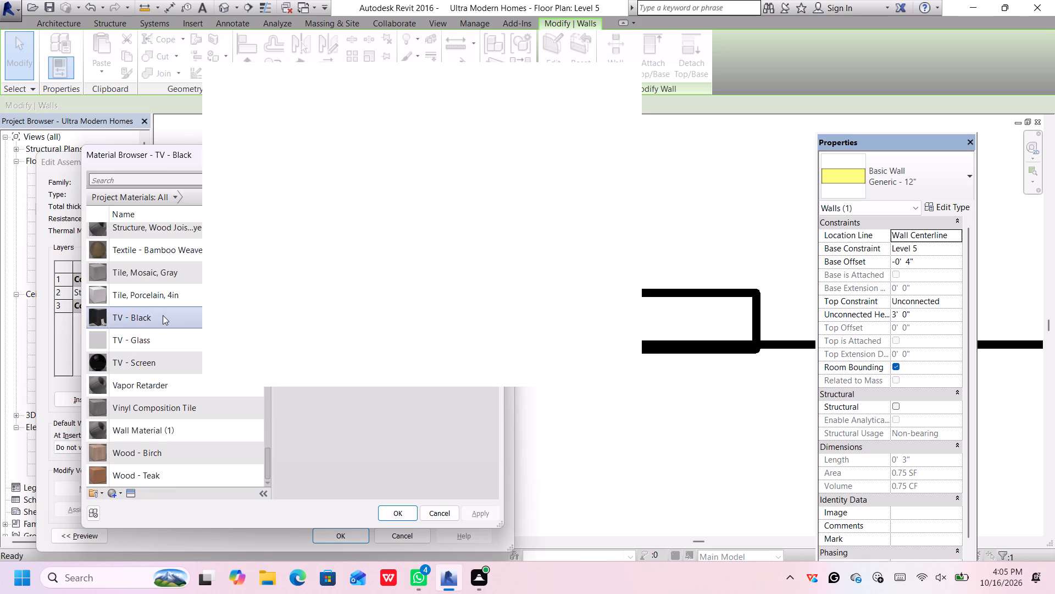
click(613, 74)
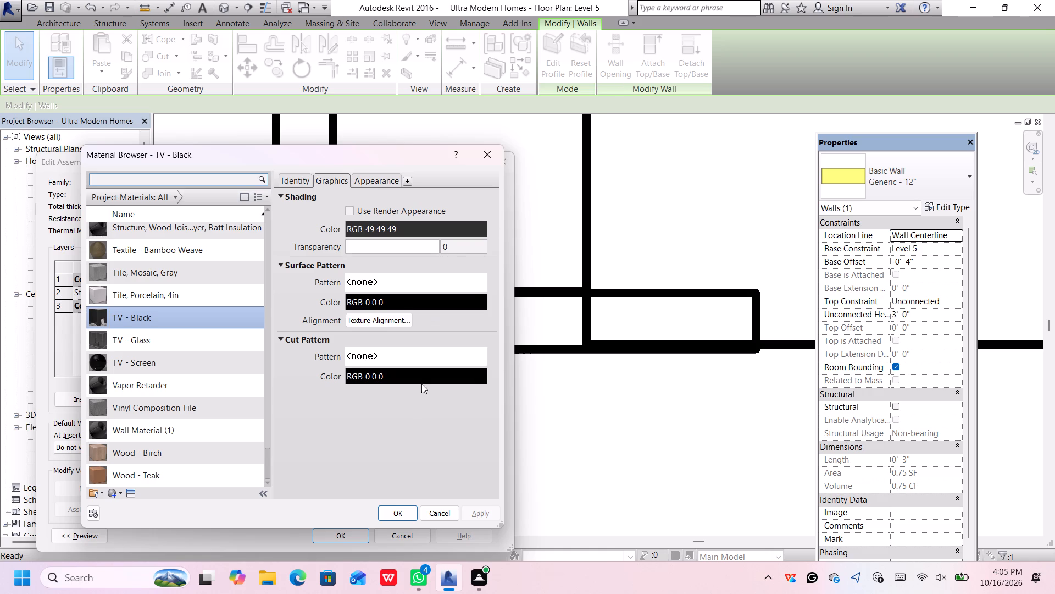
click(397, 510)
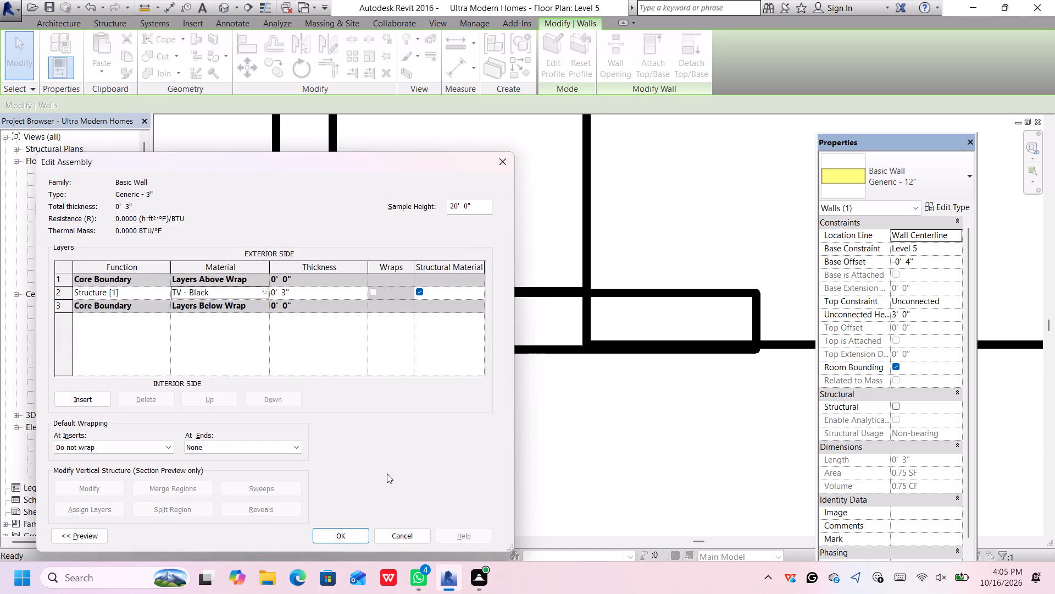
click(345, 535)
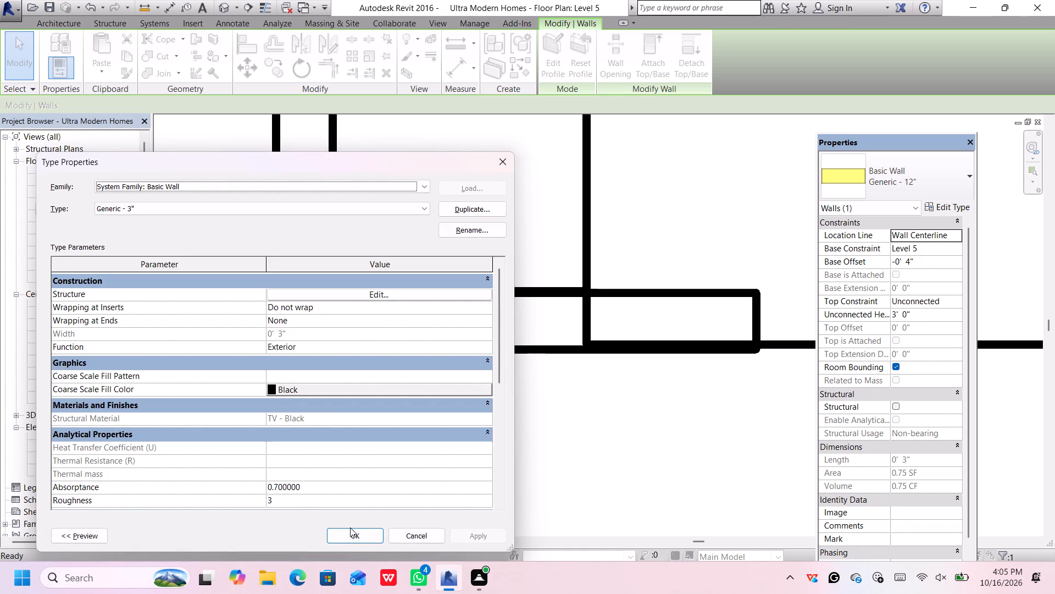
click(354, 533)
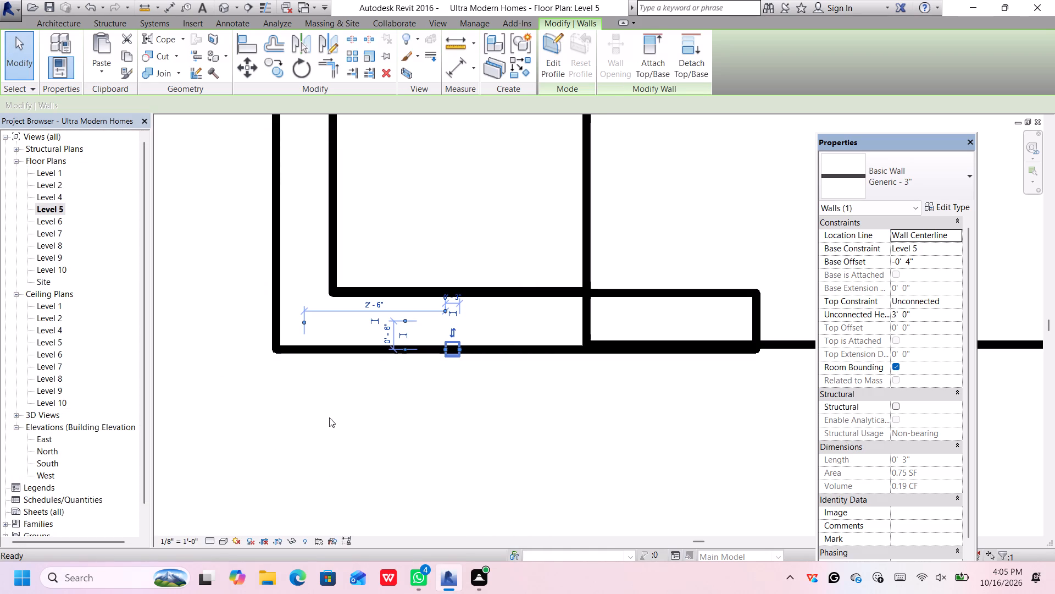
Nudge the short Generic - 3" wall south until it sits just outside the outer face of the projecting corner's south wall.
scroll(463, 350, up, 8)
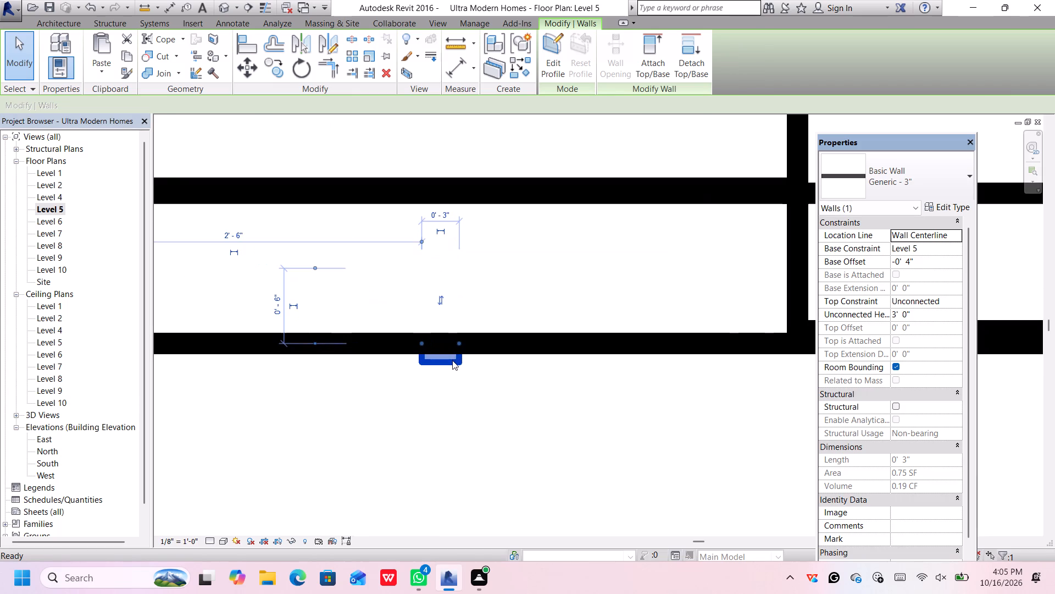
scroll(452, 360, down, 4)
scroll(435, 358, up, 4)
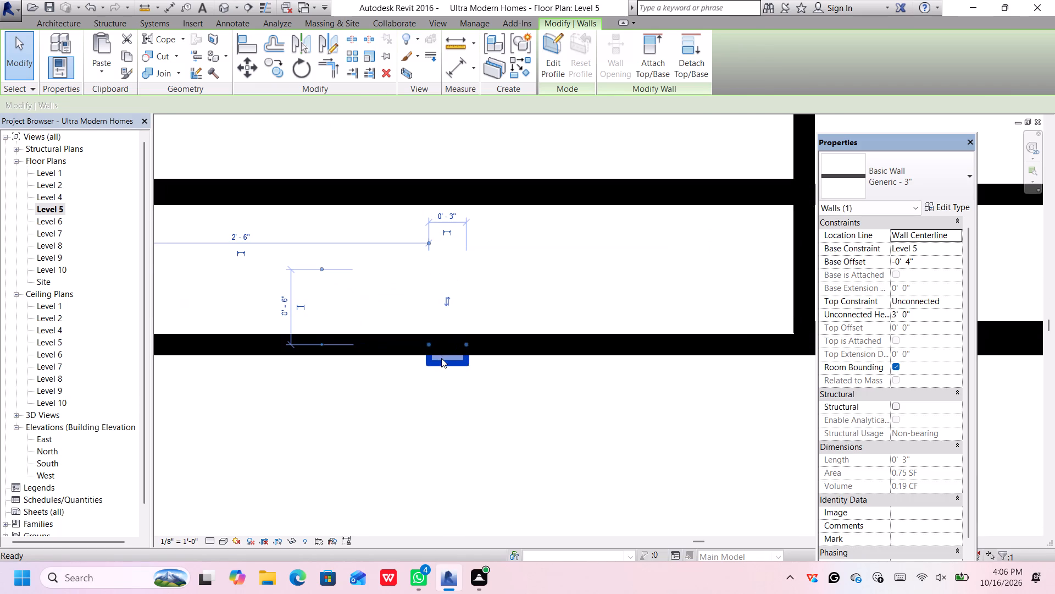
scroll(454, 361, down, 3)
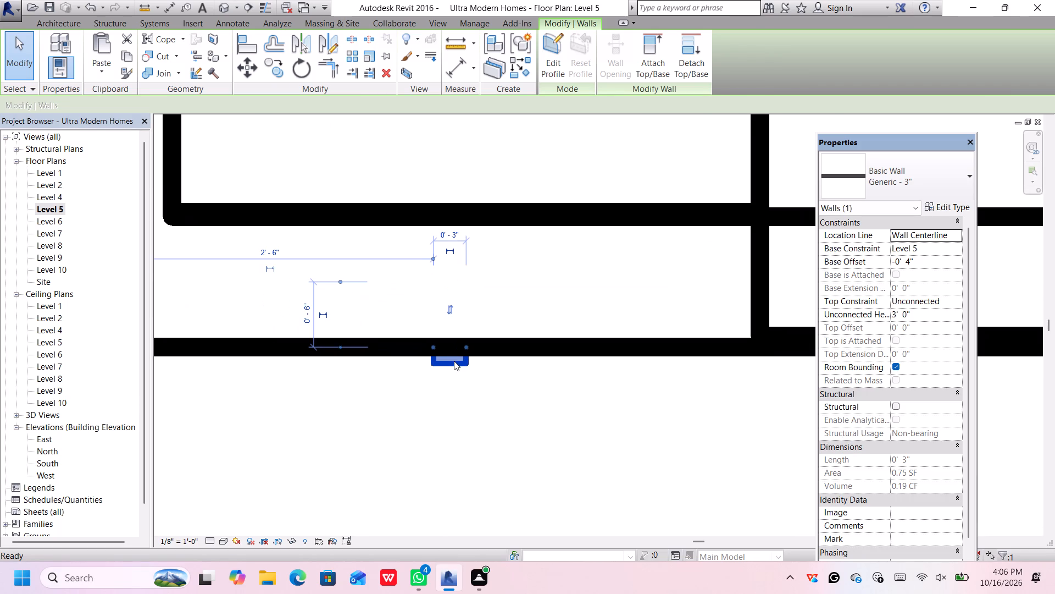
scroll(454, 361, down, 3)
click(454, 360)
scroll(454, 360, up, 5)
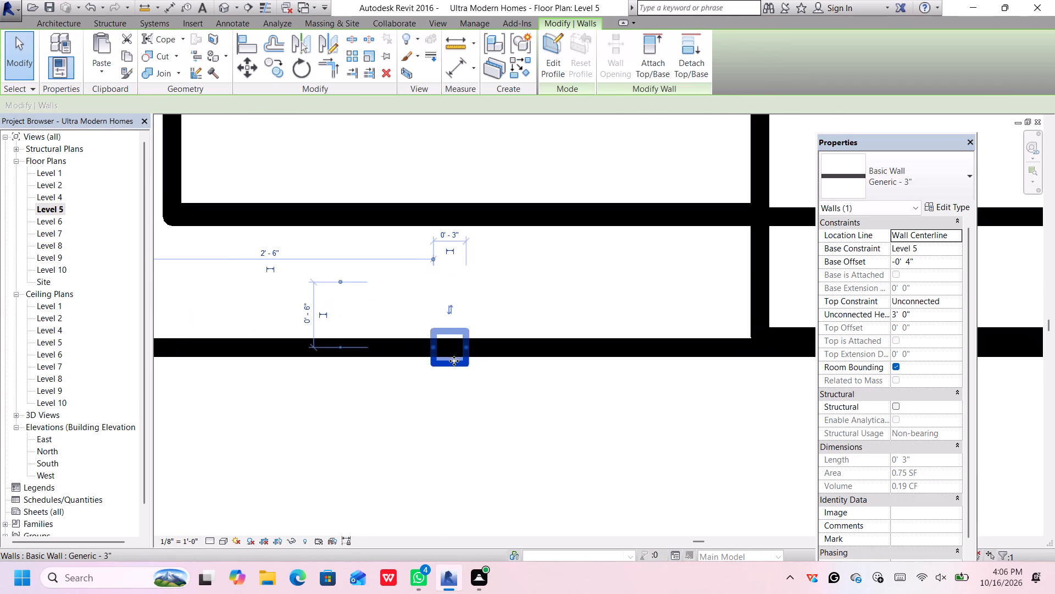
key(Down)
key(Down)
key(Down)
key(Down)
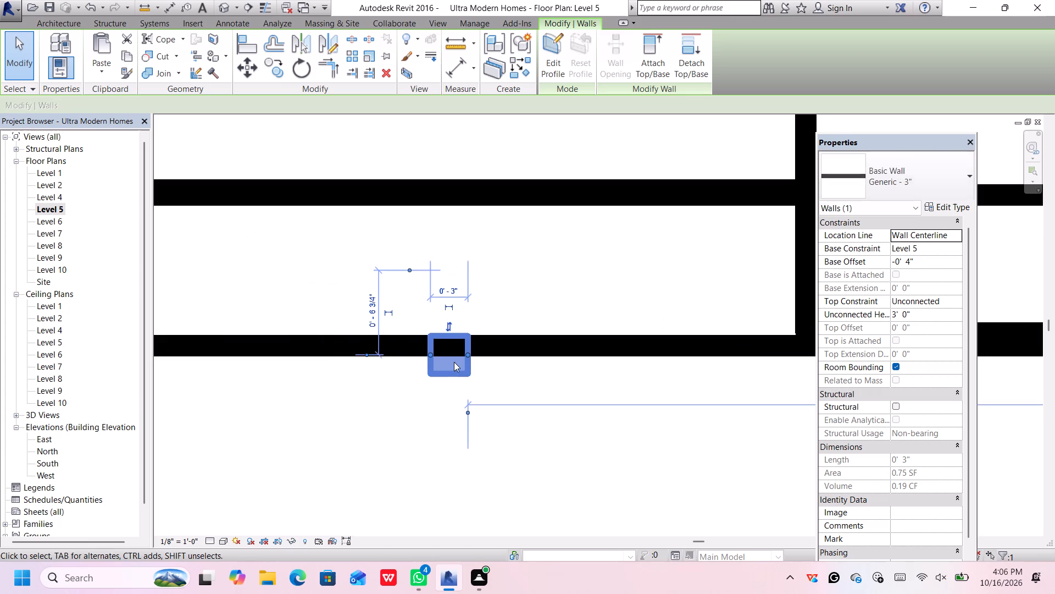
key(Down)
key(Down)
key(Down)
key(Down)
key(Down)
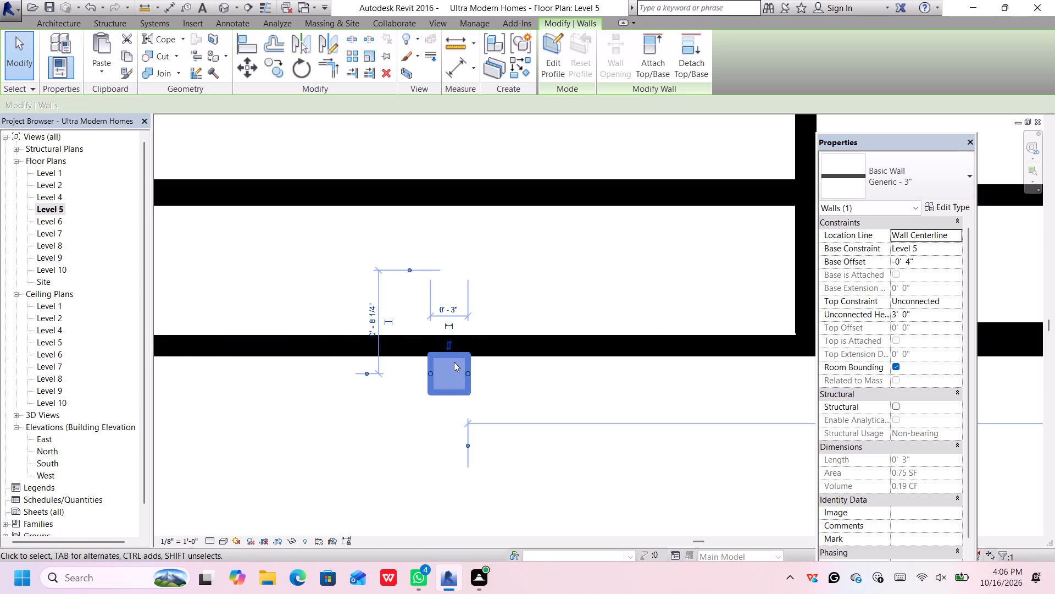
key(Down)
key(Up)
scroll(458, 362, down, 6)
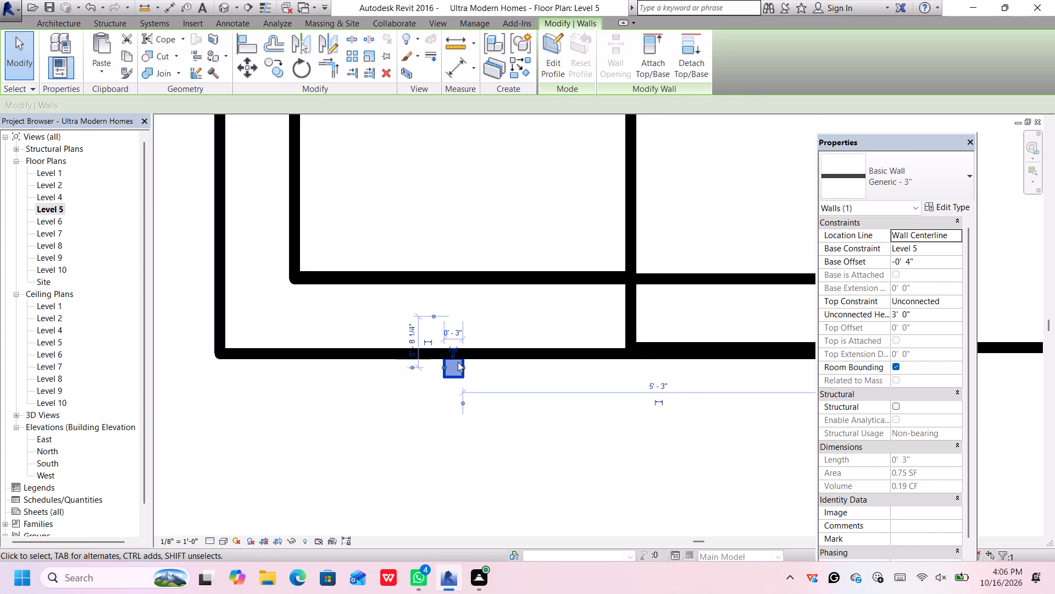
scroll(471, 362, down, 3)
click(481, 412)
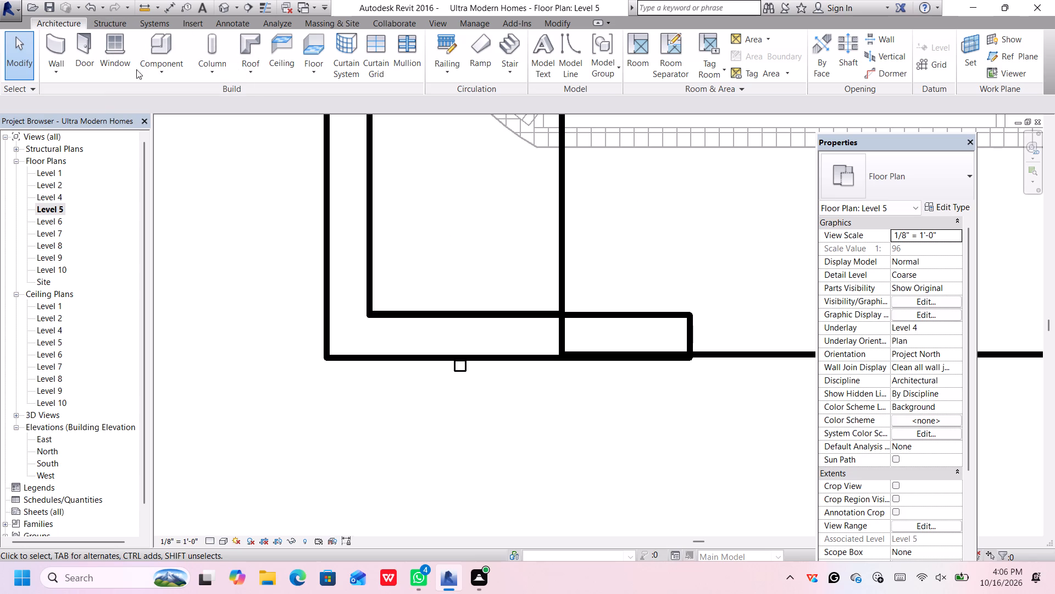
In the front-facing 3D view, set the Generic - 3" accent wall's base offset to 4'-0".
click(223, 6)
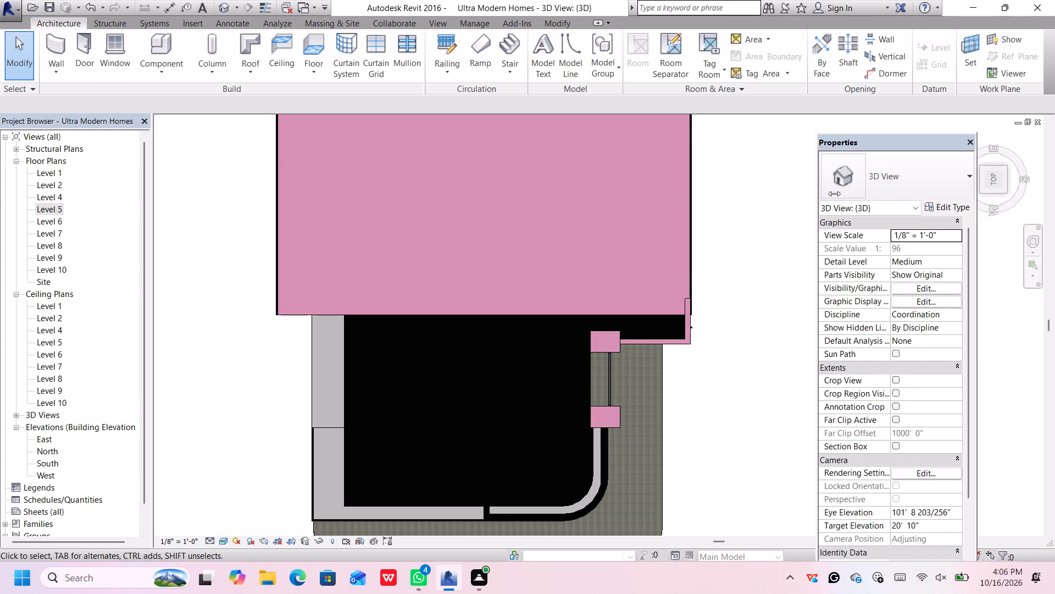
click(996, 191)
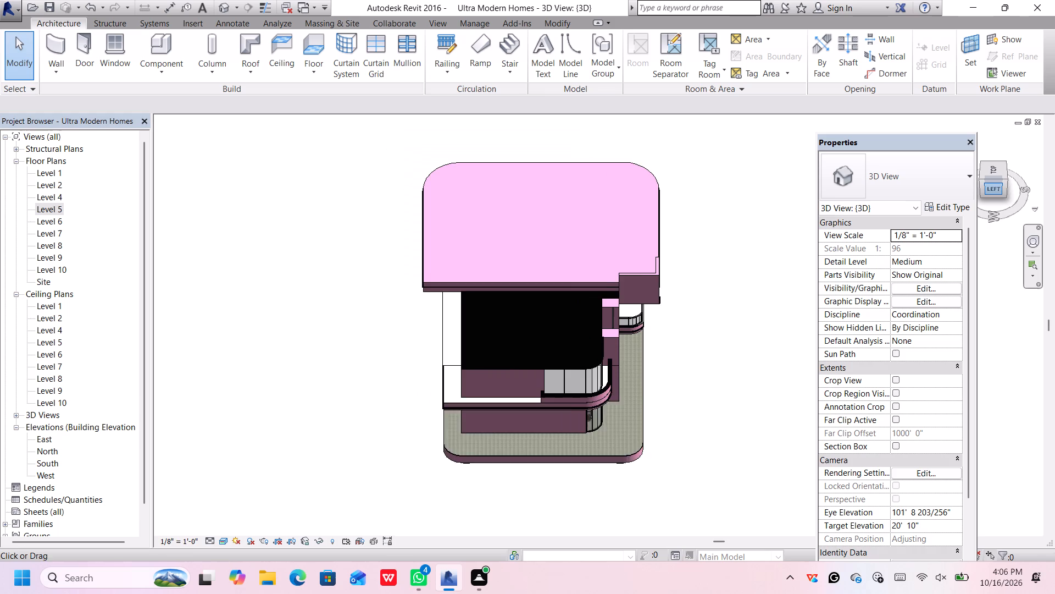
click(996, 187)
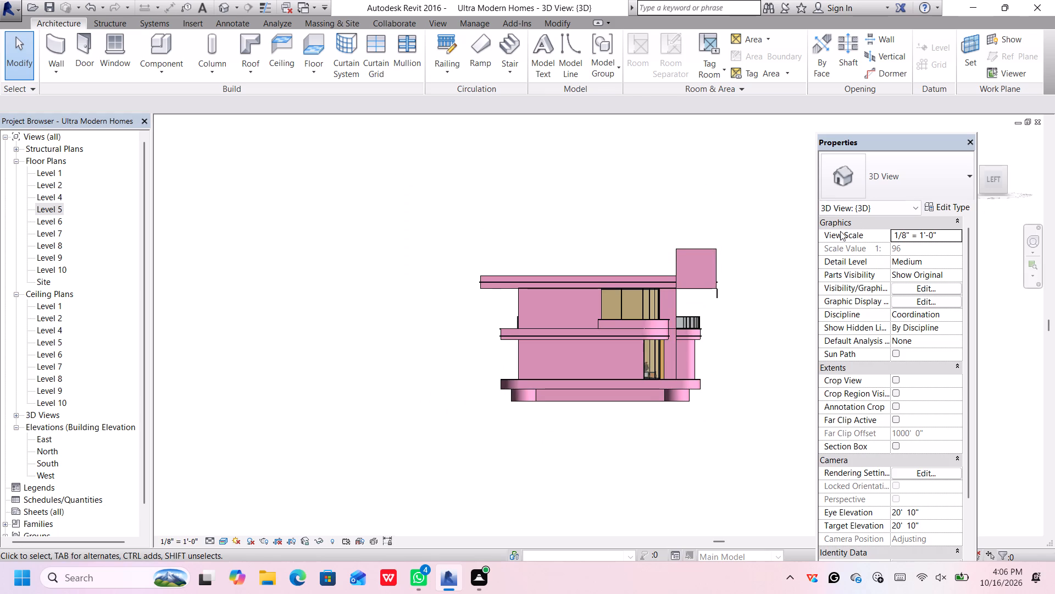
click(1003, 183)
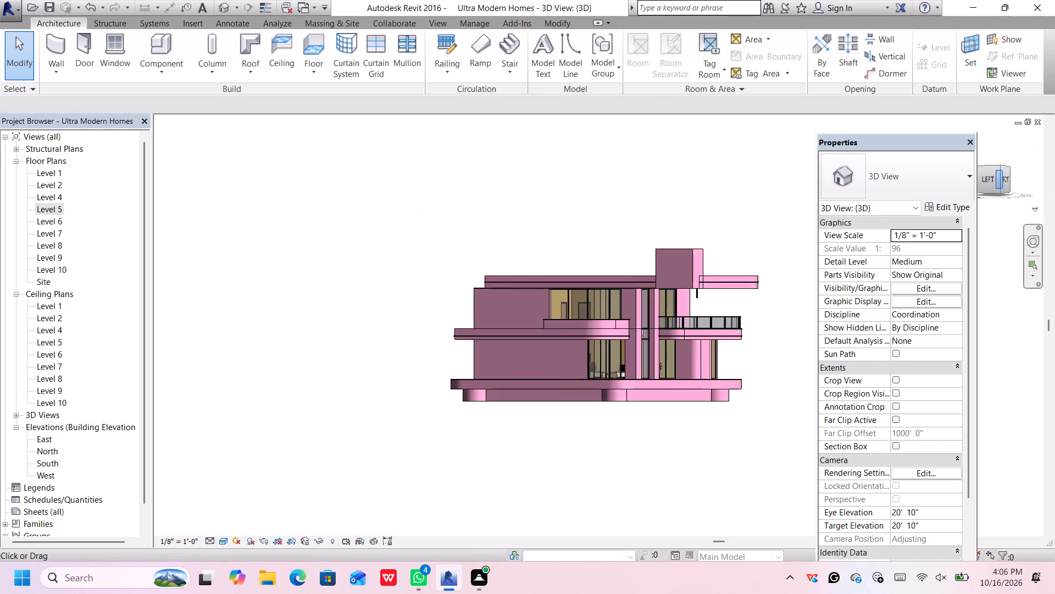
click(1006, 178)
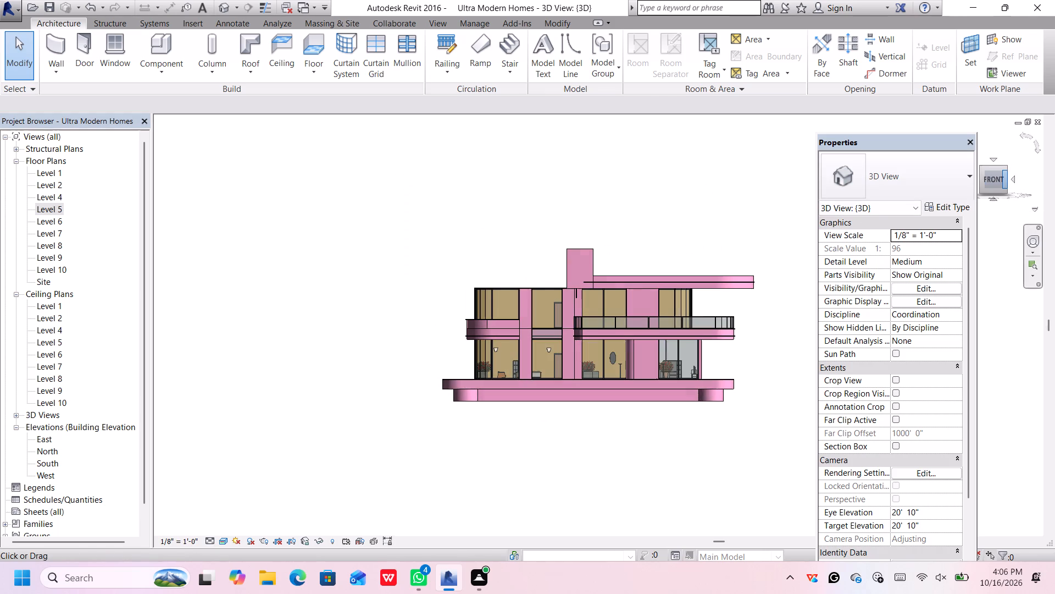
scroll(583, 294, up, 8)
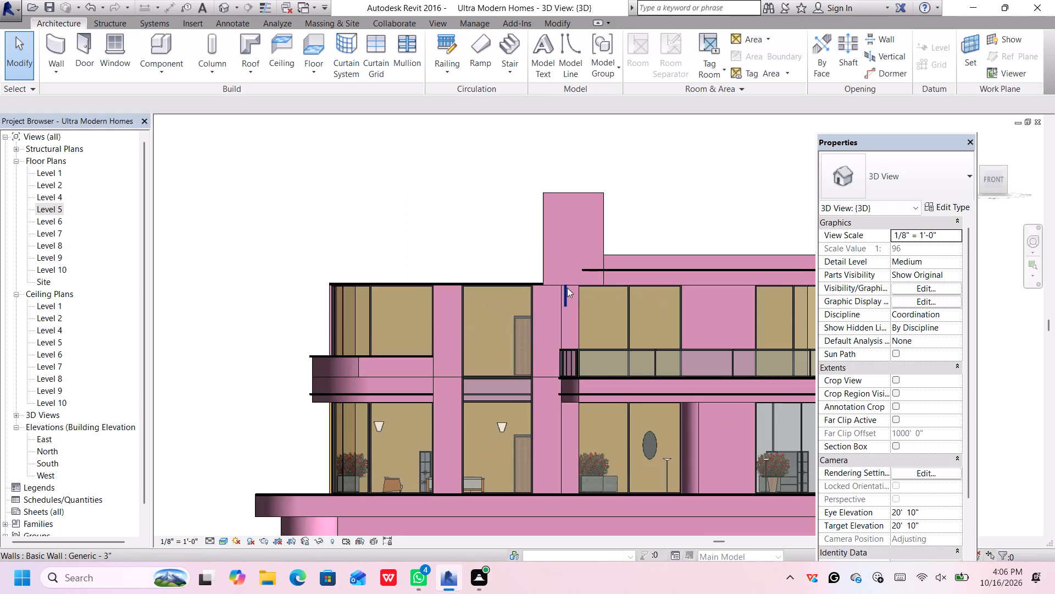
scroll(567, 288, up, 3)
click(563, 289)
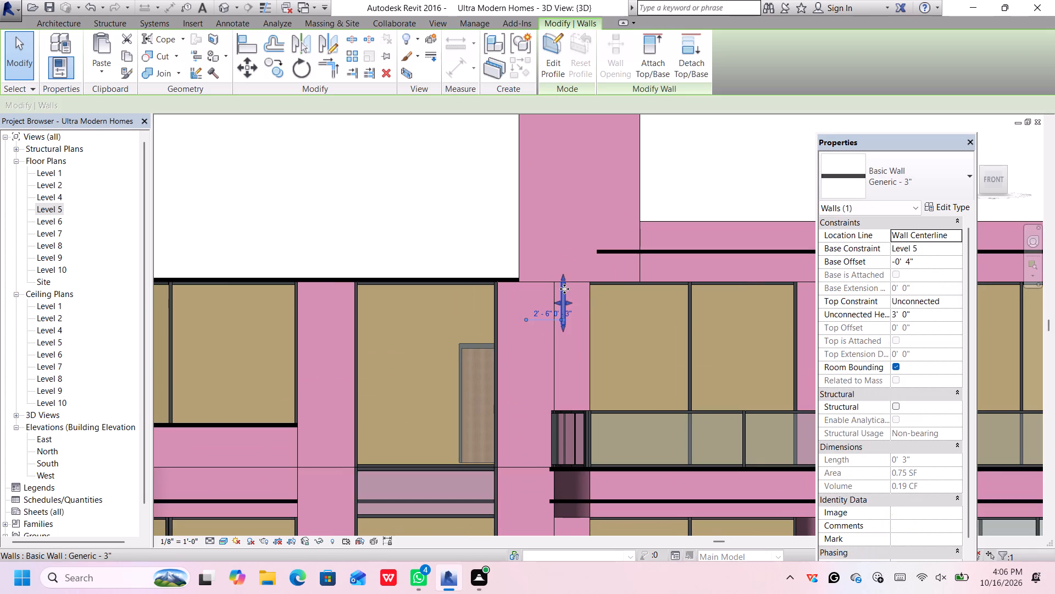
click(925, 259)
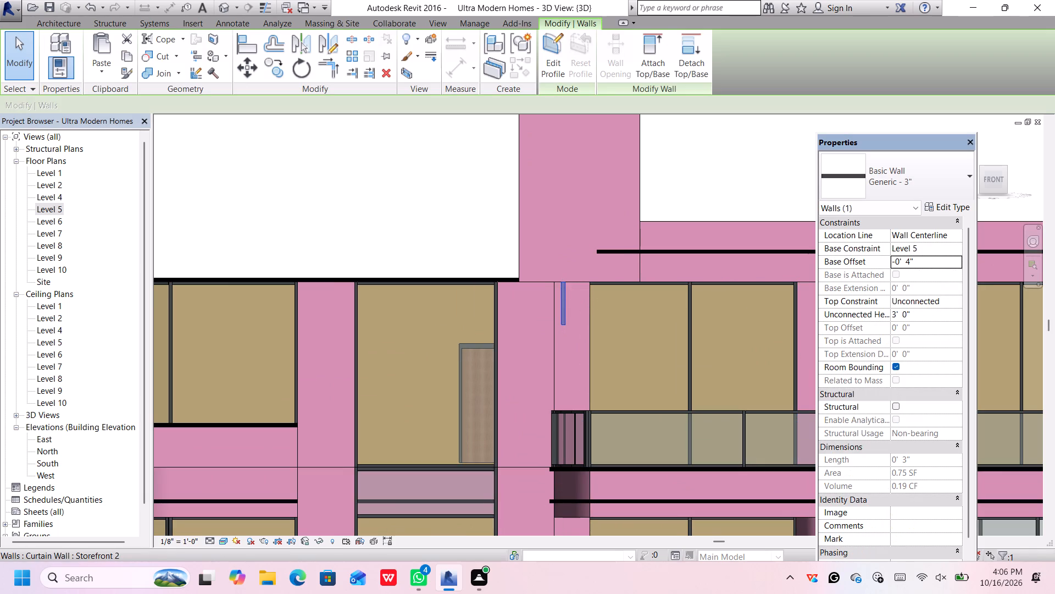
key(BackSpace)
text(4')
key(Return)
key(Return)
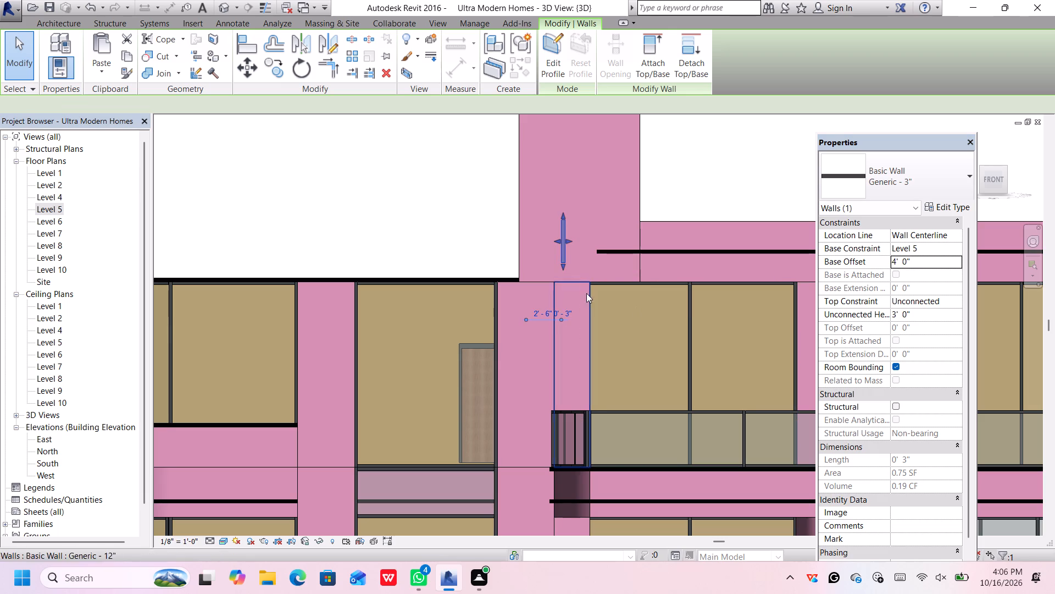
Set the accent wall's unconnected height to 8'-0".
click(919, 316)
key(BackSpace)
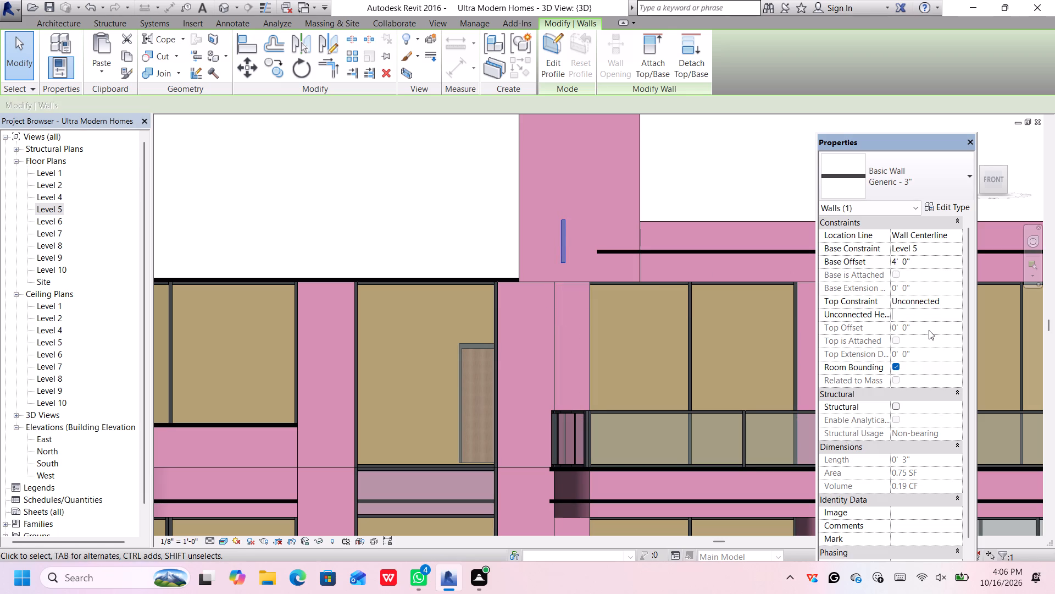
text(8')
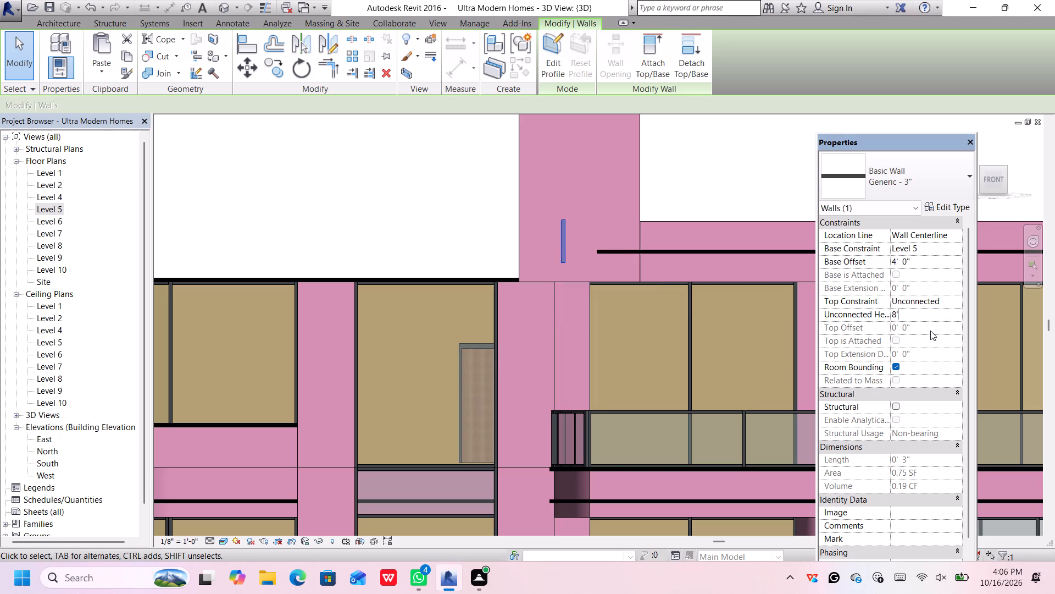
key(Return)
key(Return)
scroll(710, 243, down, 3)
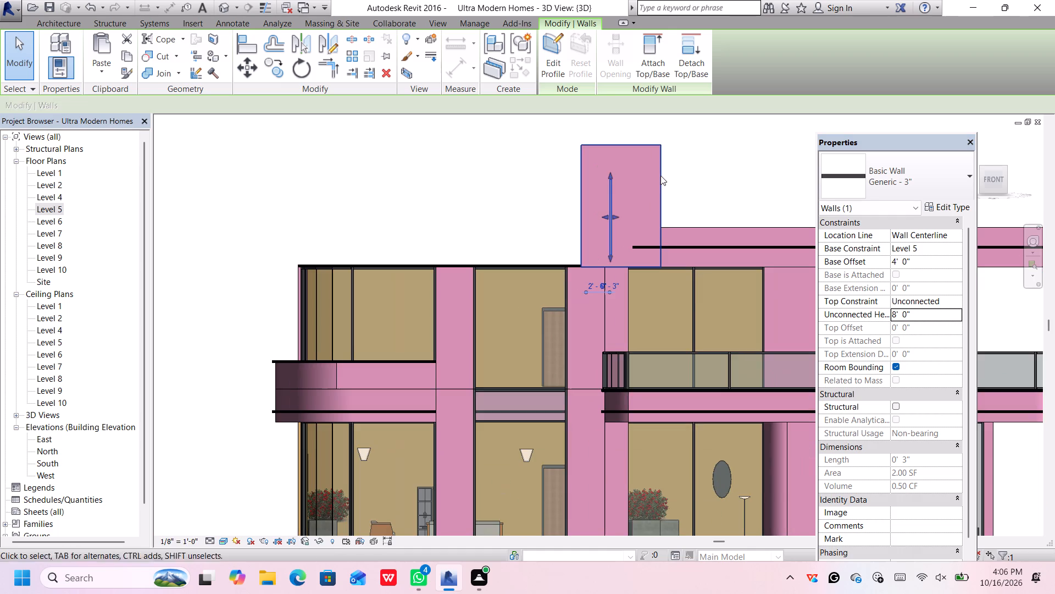
middle_drag(640, 179, 604, 175)
scroll(602, 198, up, 2)
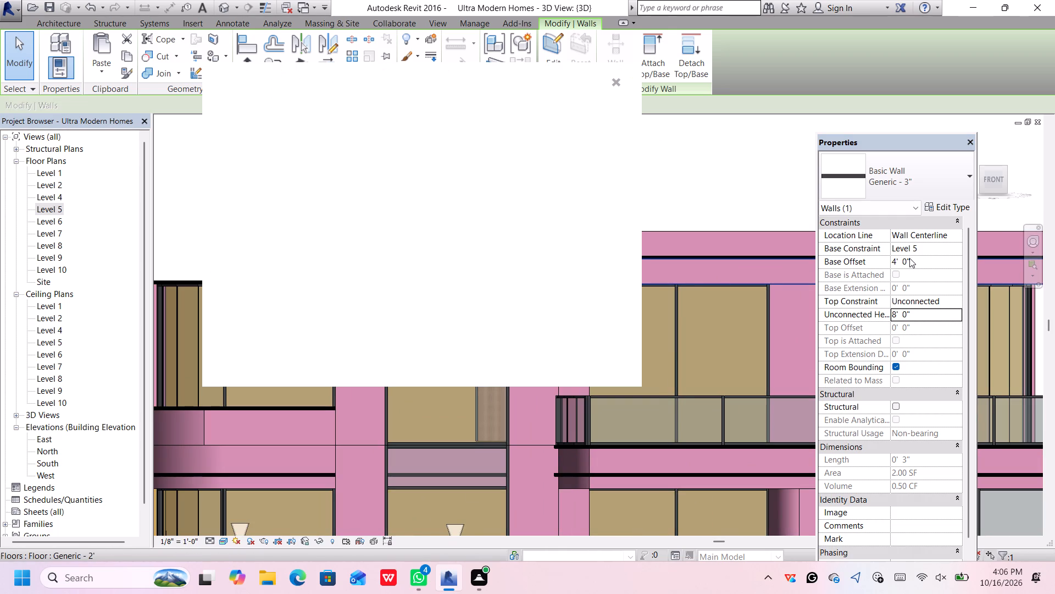
click(615, 82)
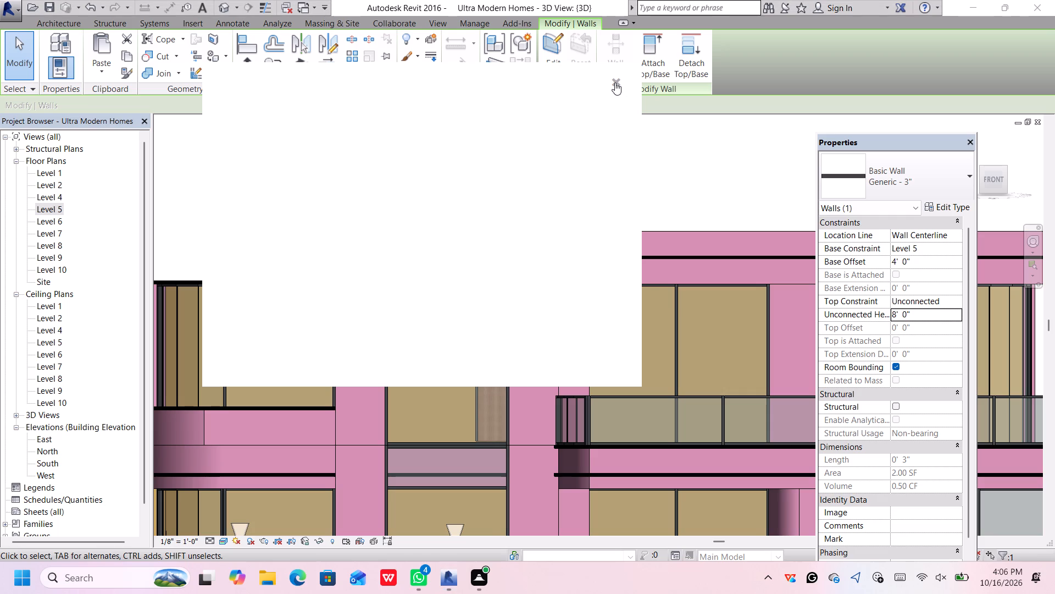
scroll(669, 184, down, 3)
middle_drag(708, 164, 706, 164)
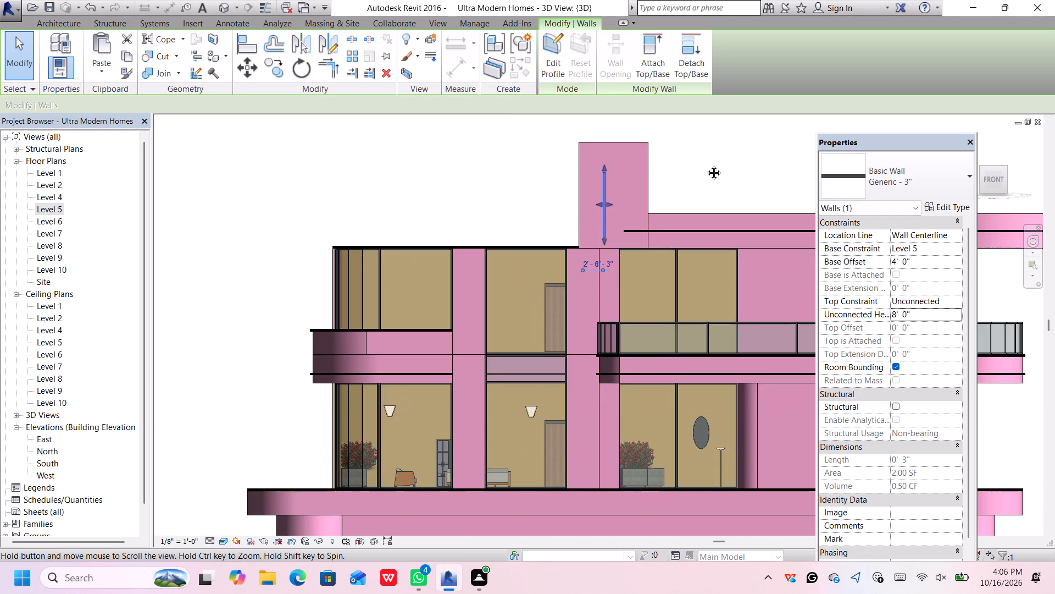
middle_drag(706, 164, 579, 213)
middle_click(576, 213)
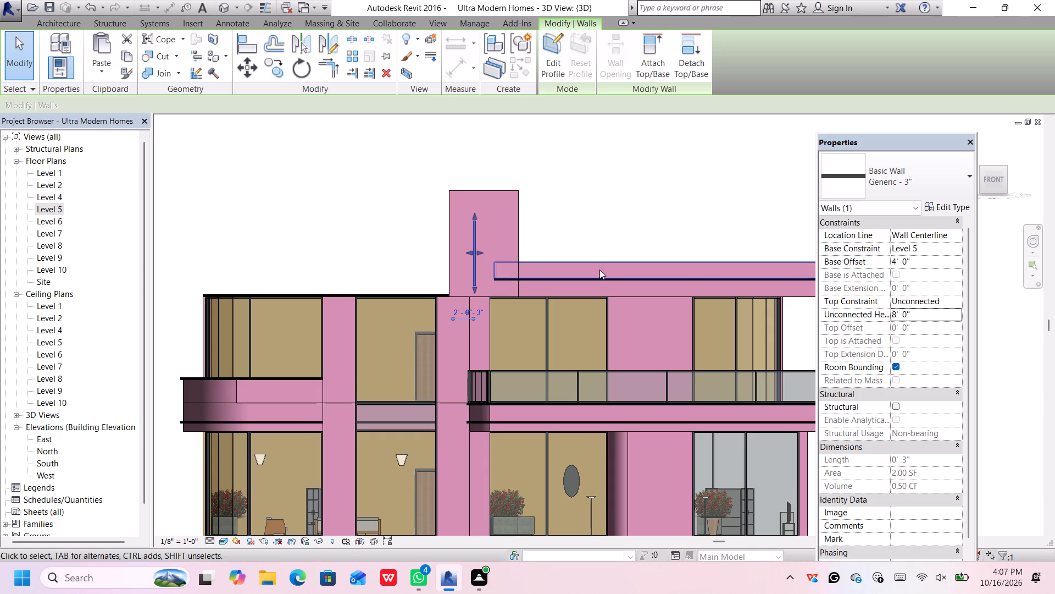
Nudge the accent wall about 0'-9" east along the projecting corner's south face, toward the middle of that face.
scroll(526, 244, up, 2)
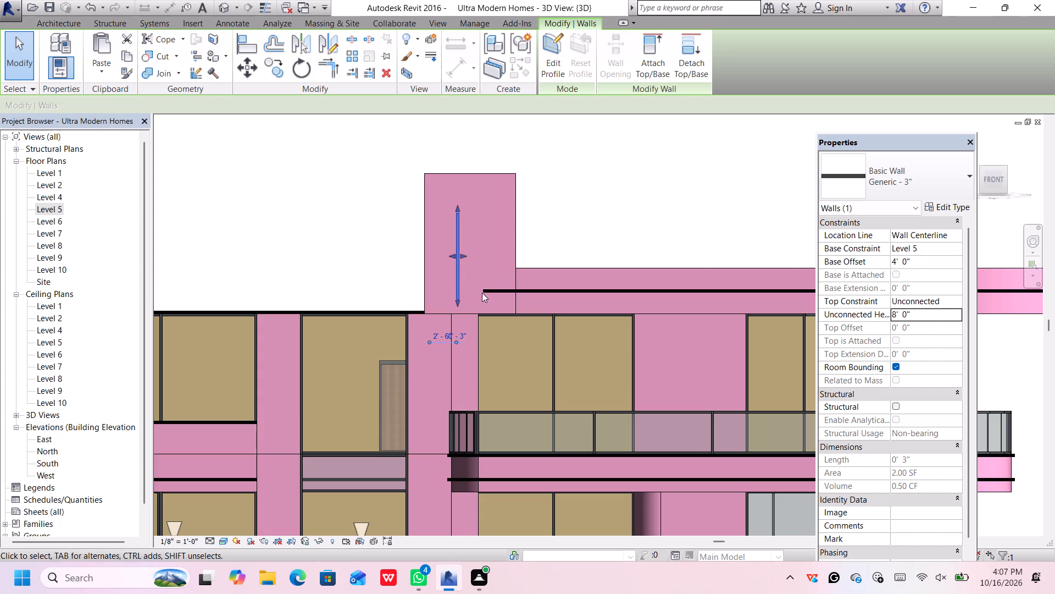
scroll(458, 290, up, 1)
key(Right)
key(Right)
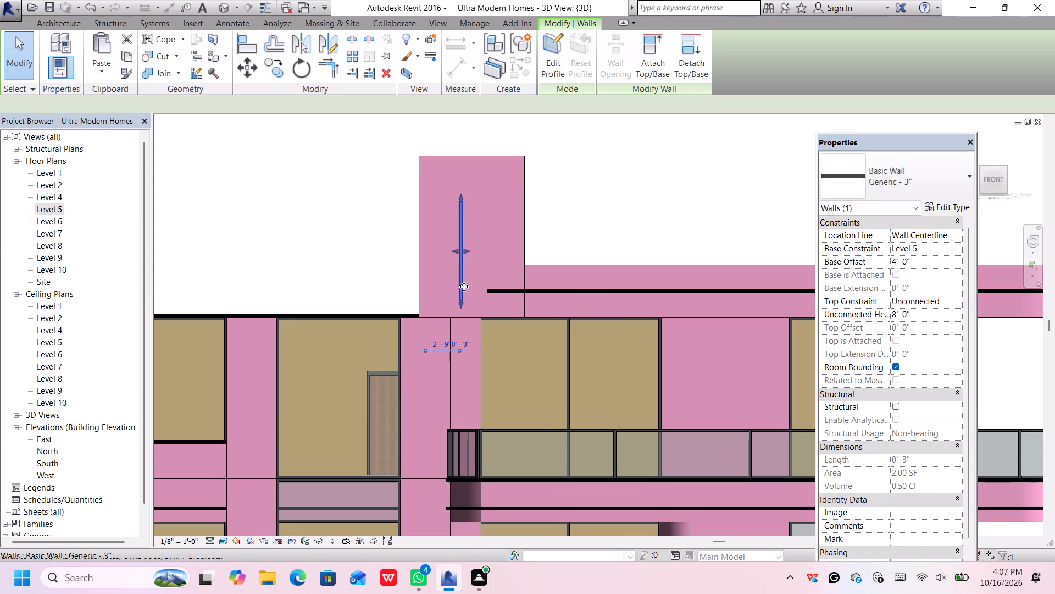
key(Right)
key(Up)
key(Up)
key(Up)
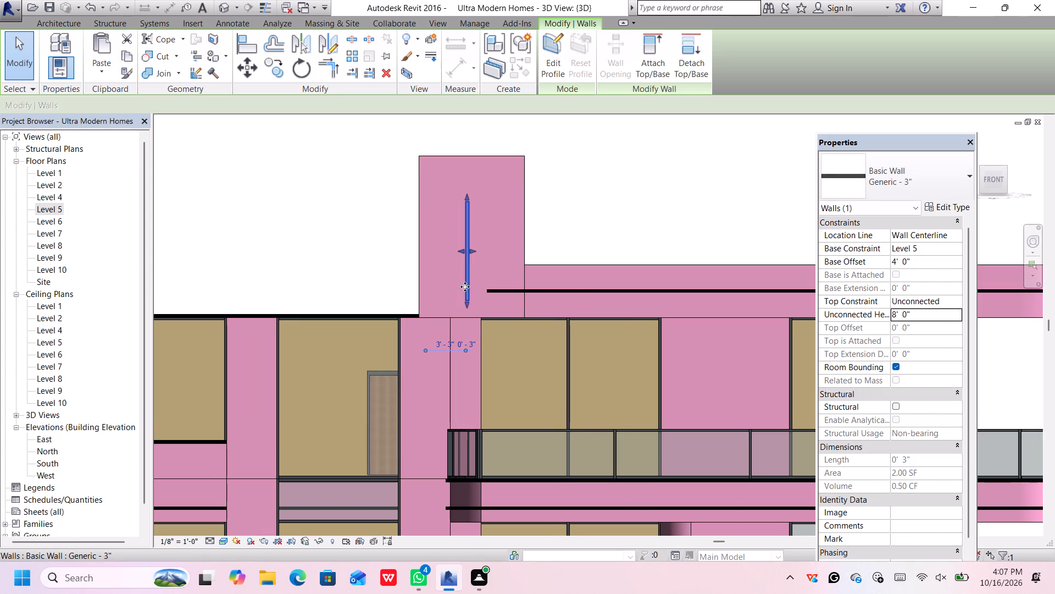
Set the accent wall's base offset to 5'-0".
scroll(896, 323, down, 1)
click(920, 237)
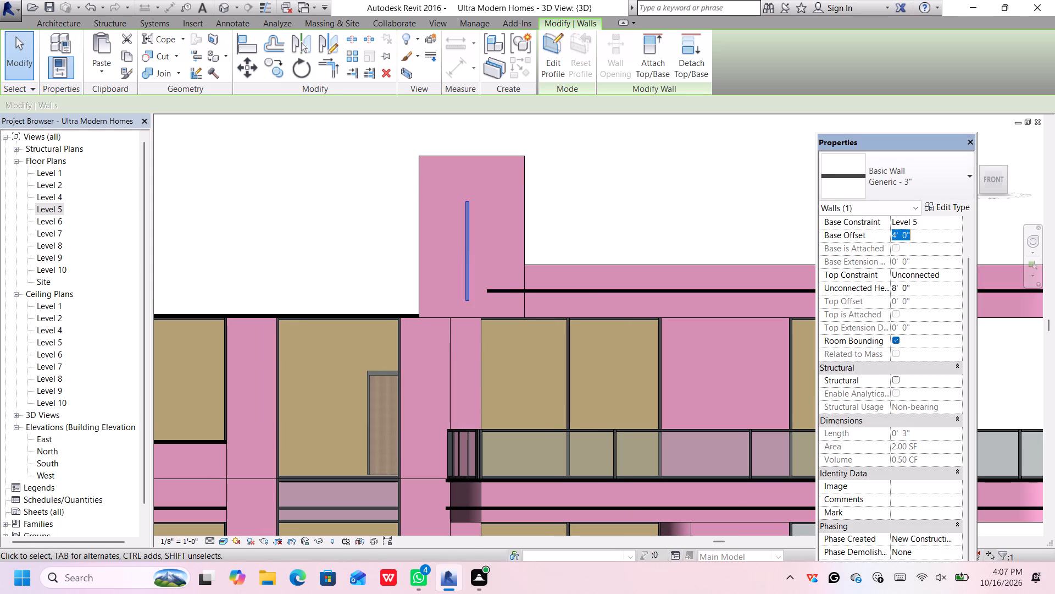
key(BackSpace)
key(5)
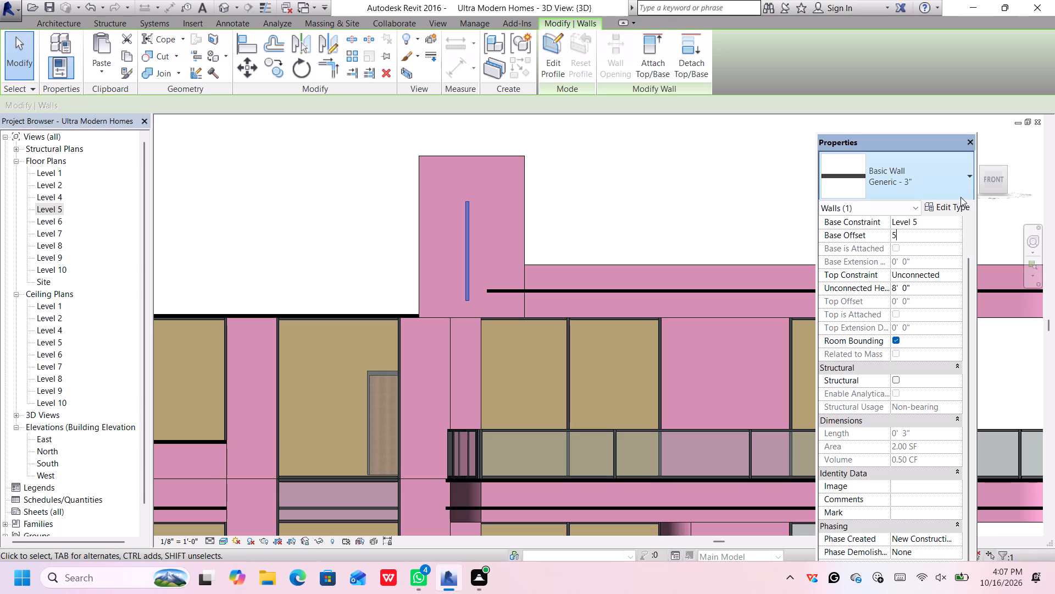
key(apostrophe)
key(Return)
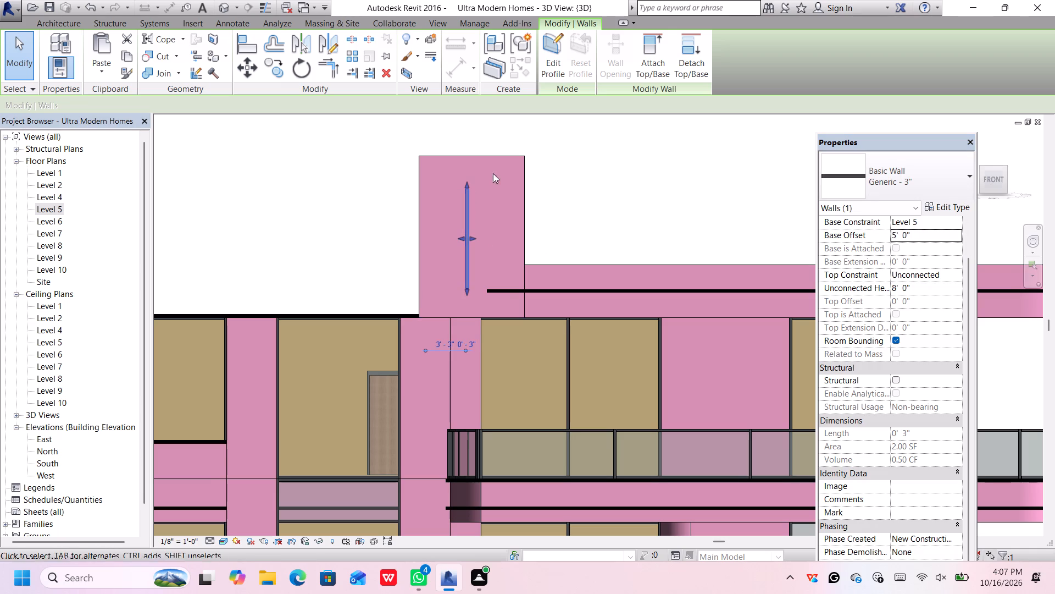
Set the unconnected height of the projecting corner's front Generic - 12" wall to 15'-0".
middle_drag(520, 136, 513, 190)
click(510, 208)
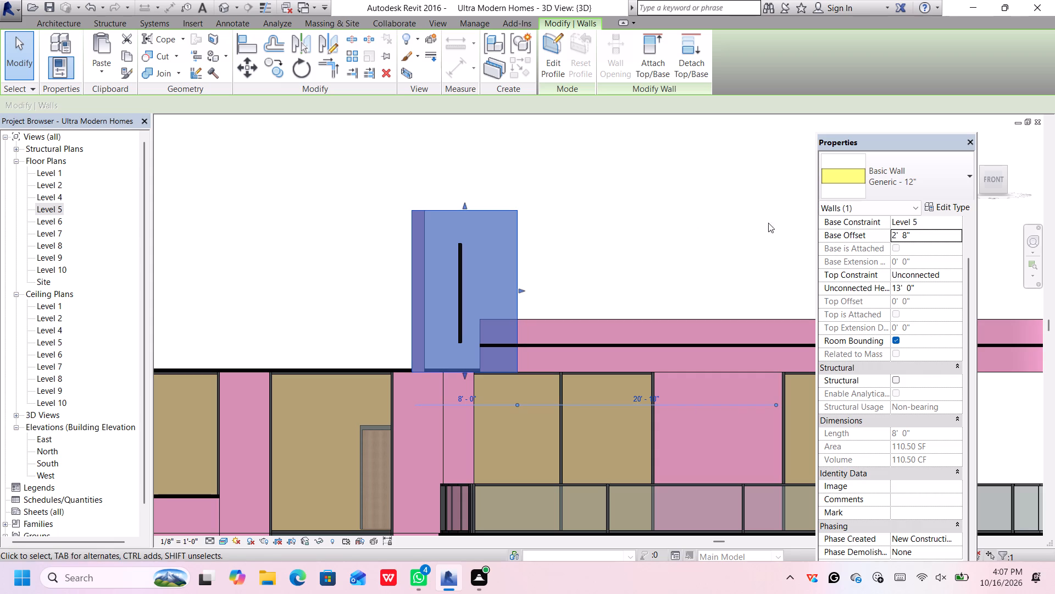
click(920, 287)
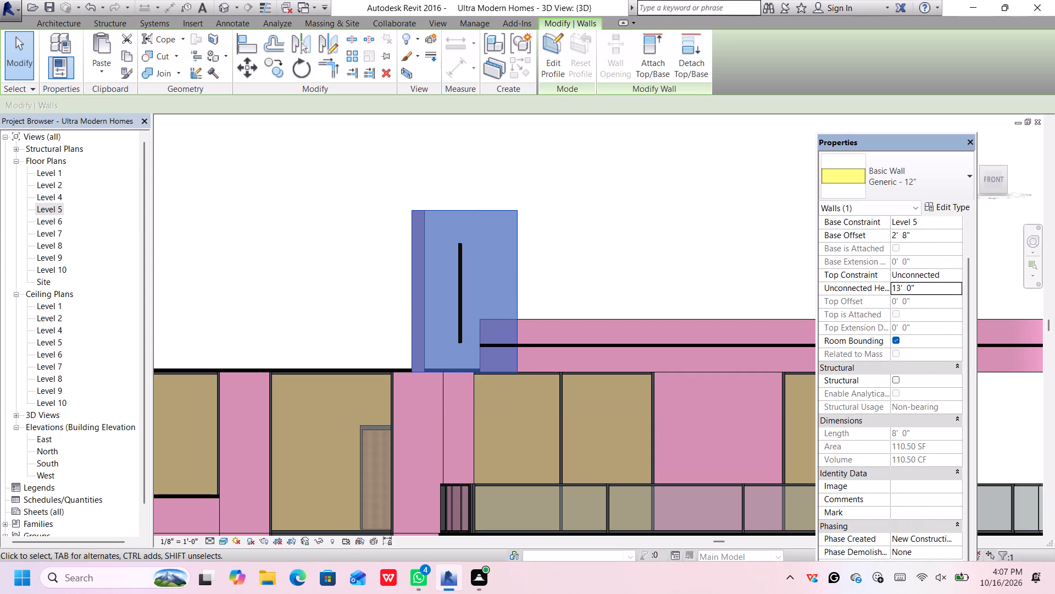
key(BackSpace)
key(BackSpace)
key(BackSpace)
key(BackSpace)
key(BackSpace)
key(BackSpace)
key(BackSpace)
key(BackSpace)
key(BackSpace)
key(BackSpace)
key(BackSpace)
key(1)
text(5')
key(Return)
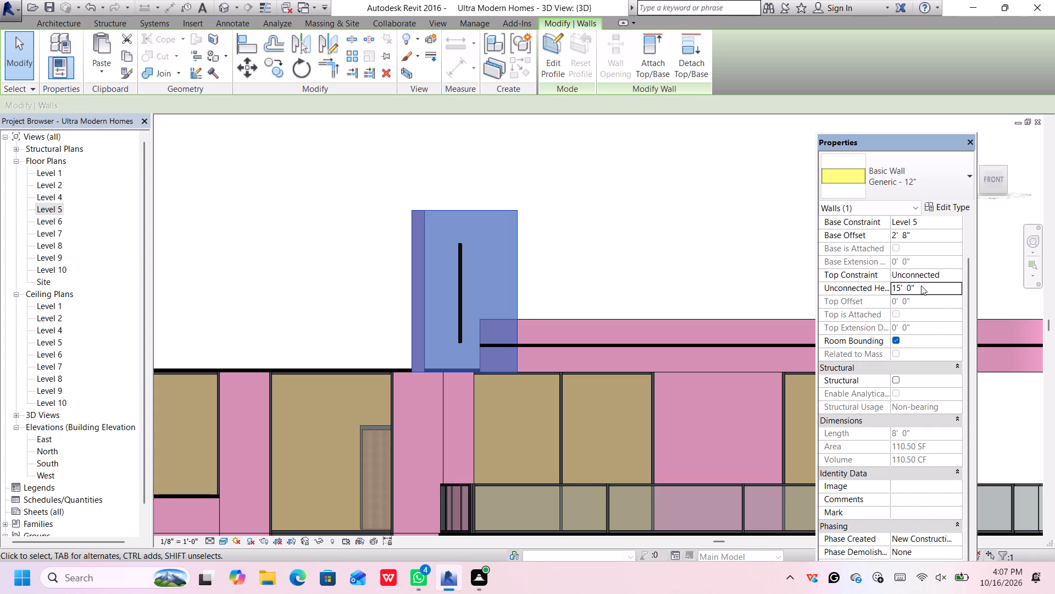
key(Return)
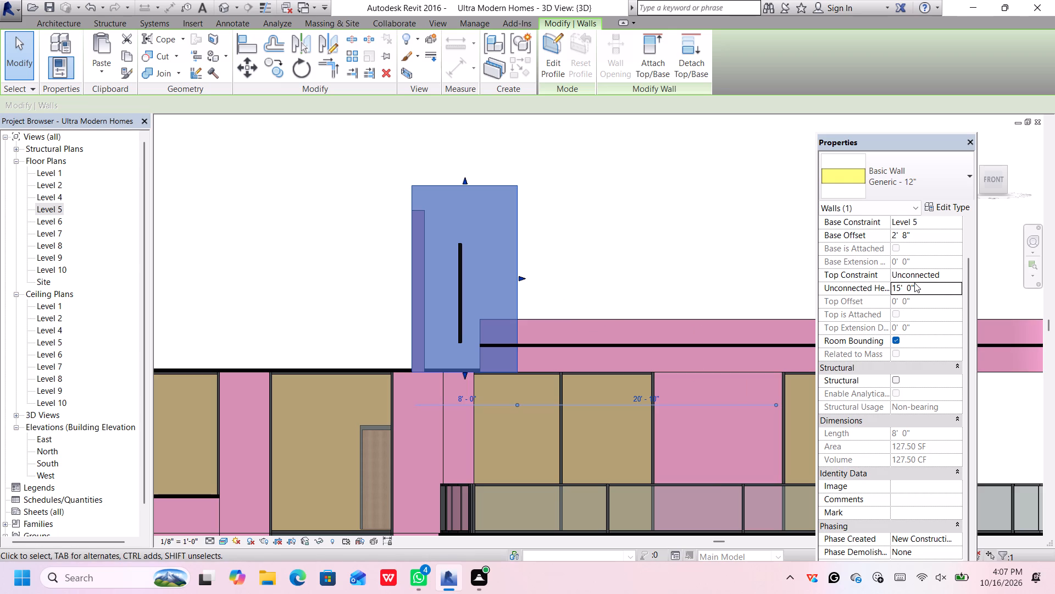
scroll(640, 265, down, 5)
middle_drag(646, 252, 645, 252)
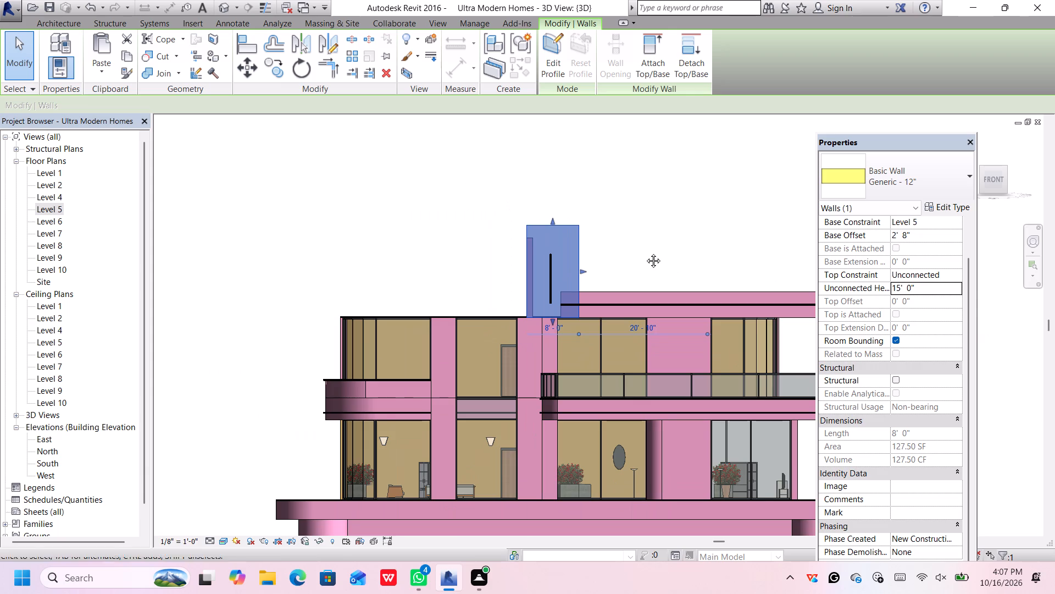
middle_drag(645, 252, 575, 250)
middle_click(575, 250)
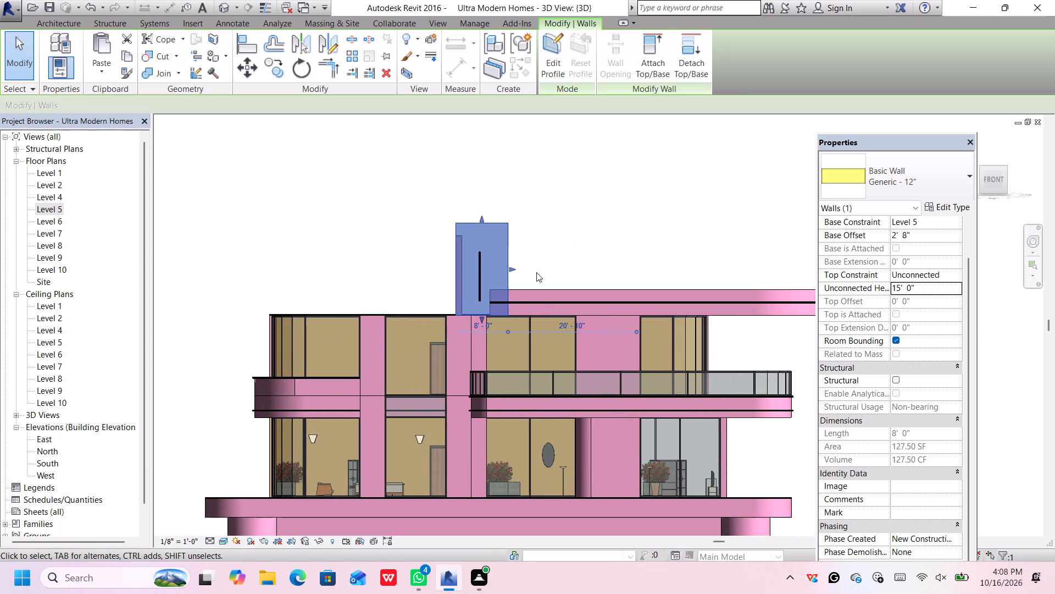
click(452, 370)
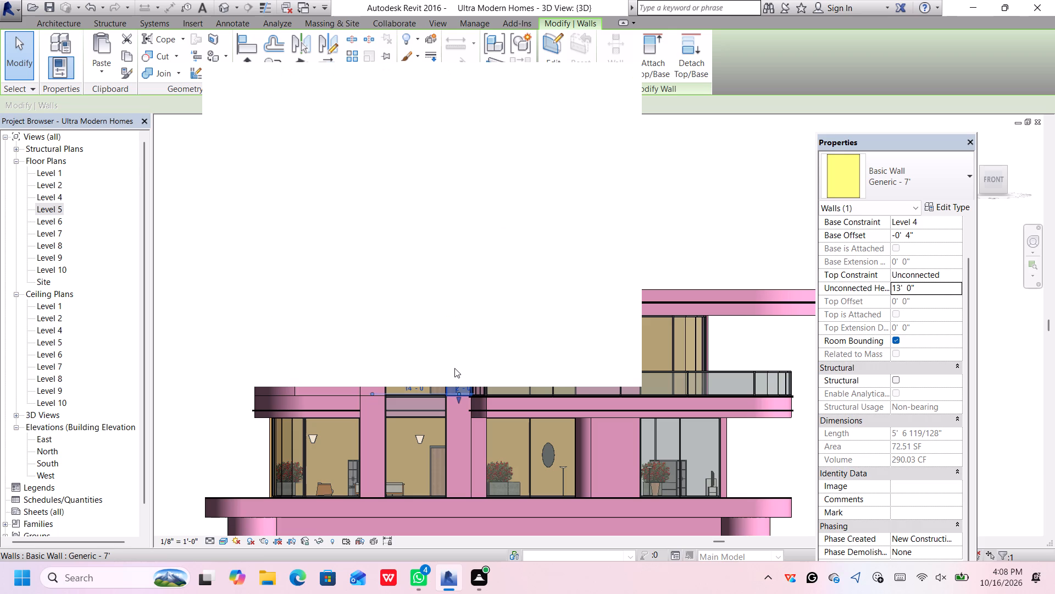
Dismiss the Autodesk Genuine notification card covering the 3D view.
click(619, 79)
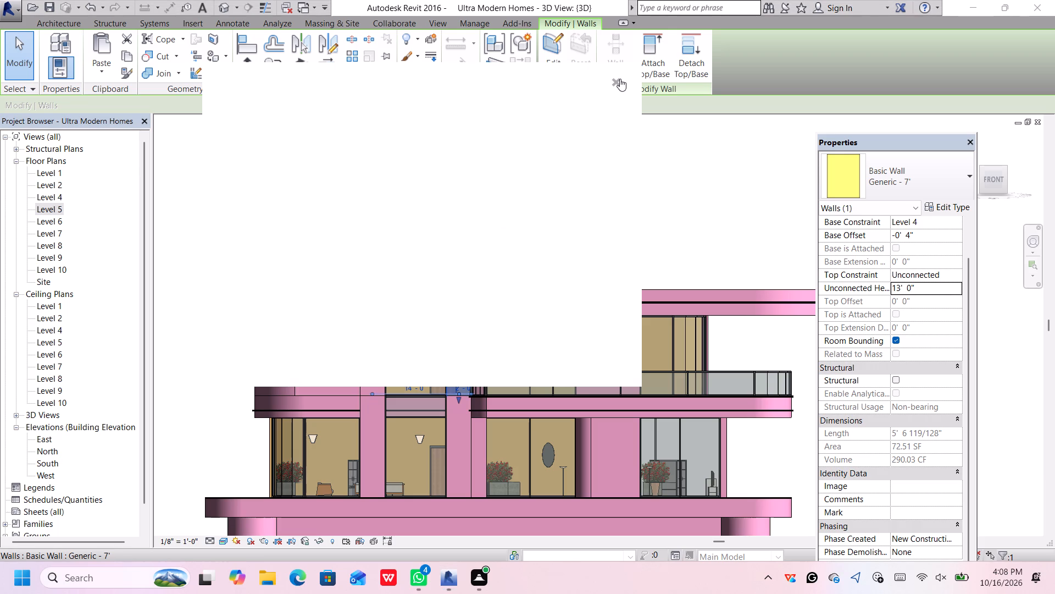
Select the projecting corner's front Generic - 12" wall above the roof line for further editing.
scroll(512, 286, up, 3)
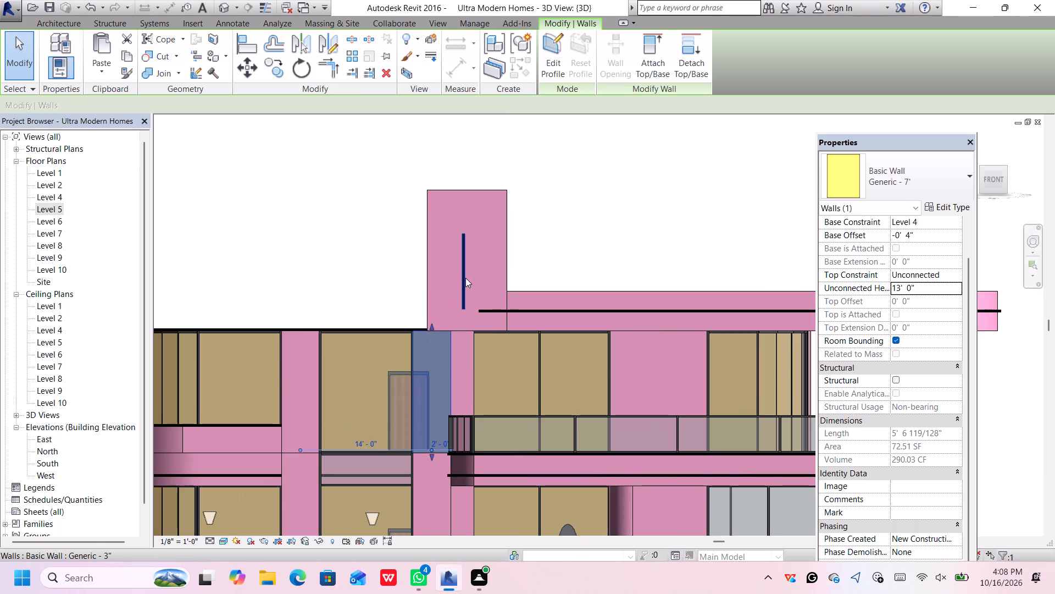
click(512, 224)
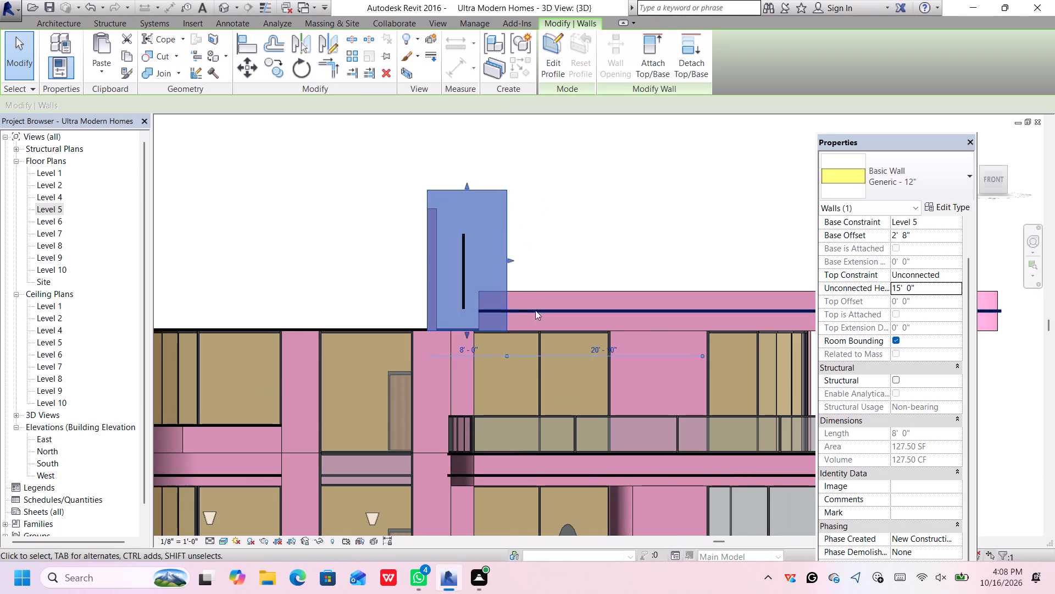
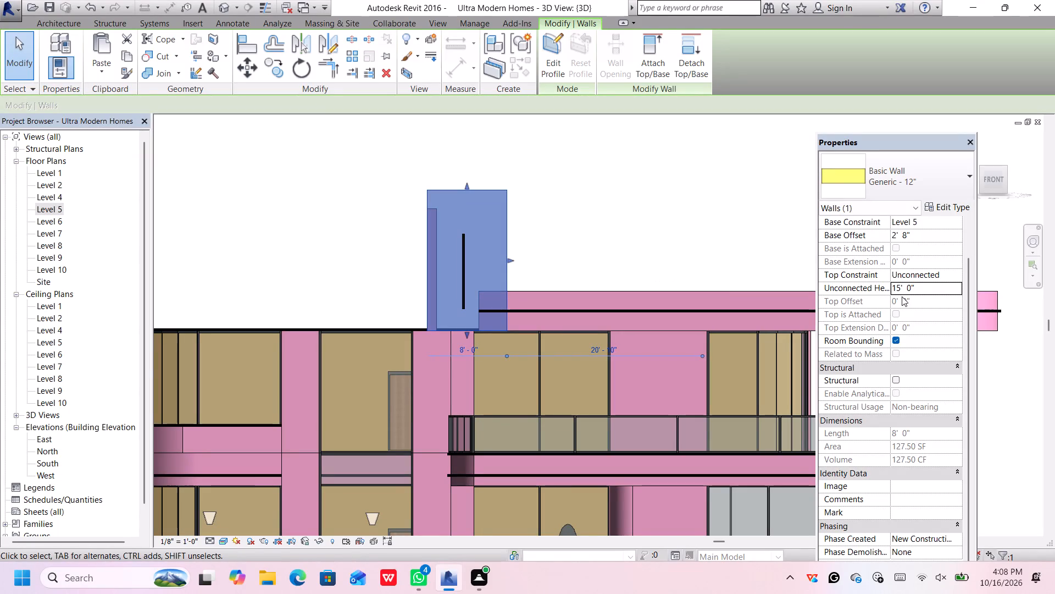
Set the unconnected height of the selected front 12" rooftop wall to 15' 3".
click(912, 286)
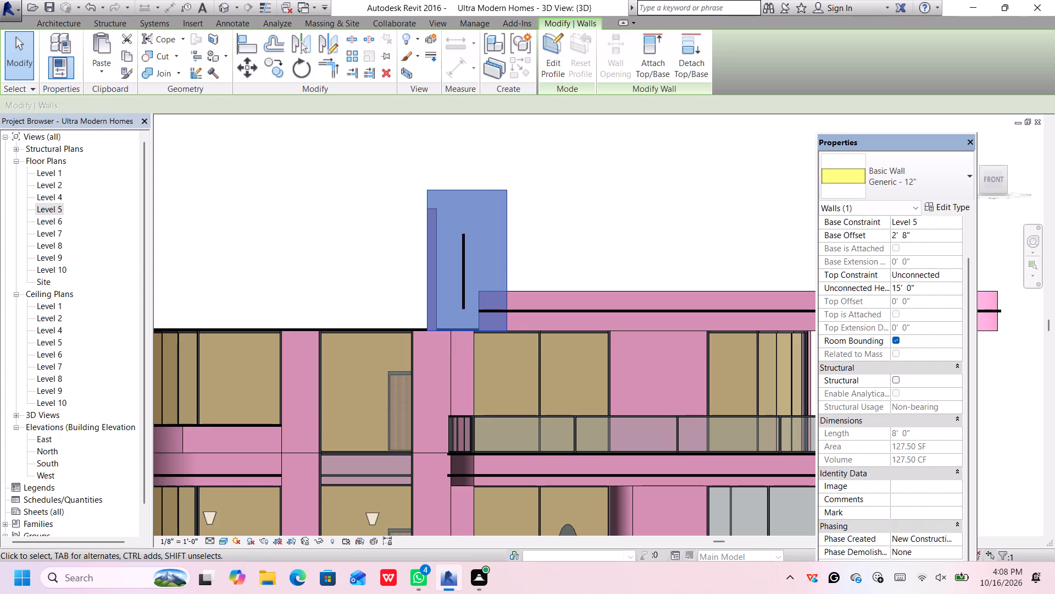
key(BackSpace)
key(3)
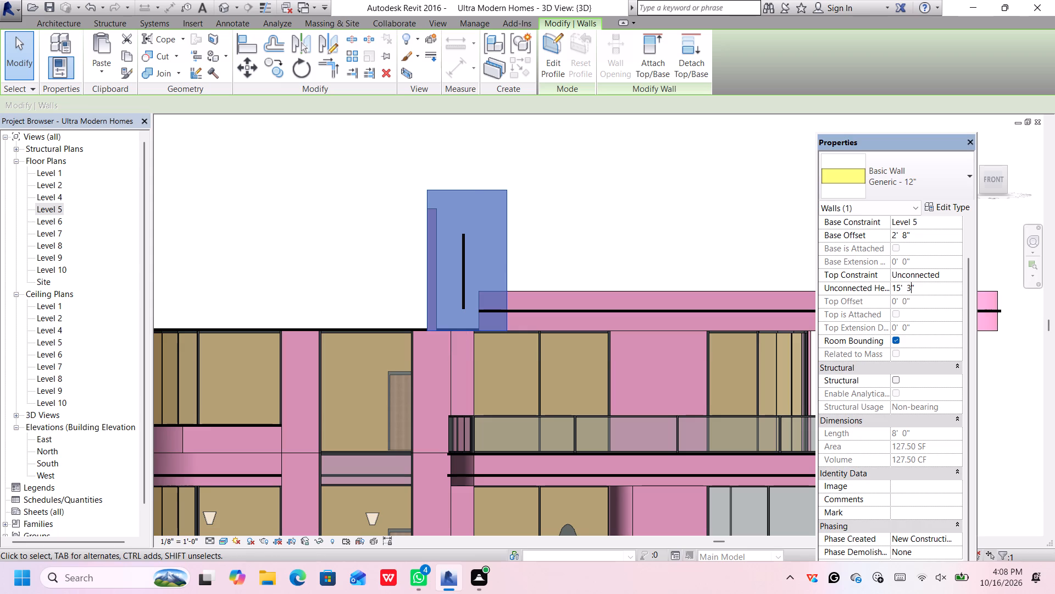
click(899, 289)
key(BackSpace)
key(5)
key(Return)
Set the unconnected height of the 12" side wall adjoining the front rooftop wall to 15' 3".
scroll(463, 255, up, 3)
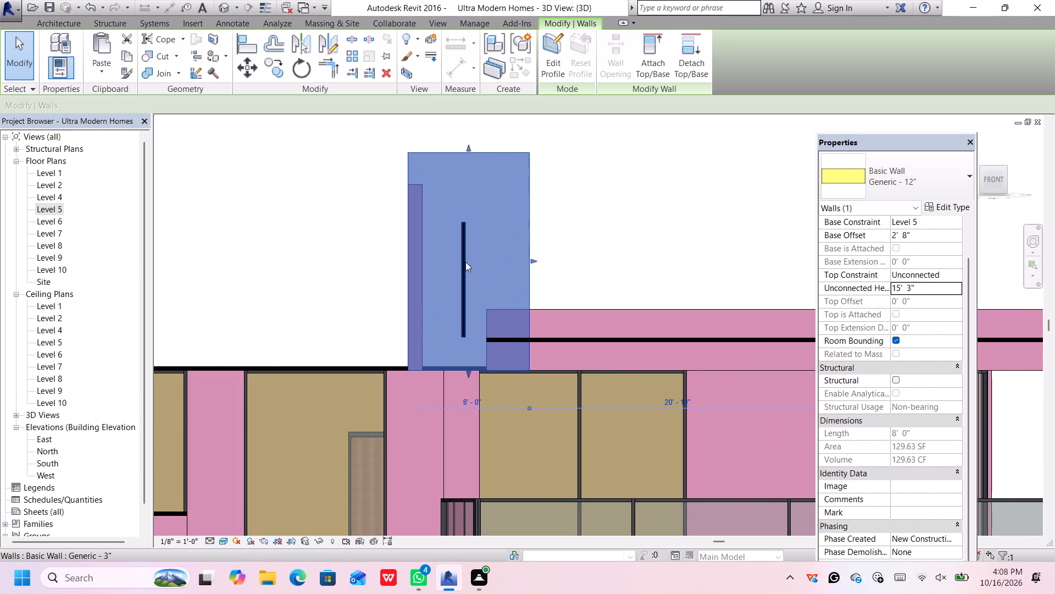
click(465, 265)
scroll(546, 239, down, 4)
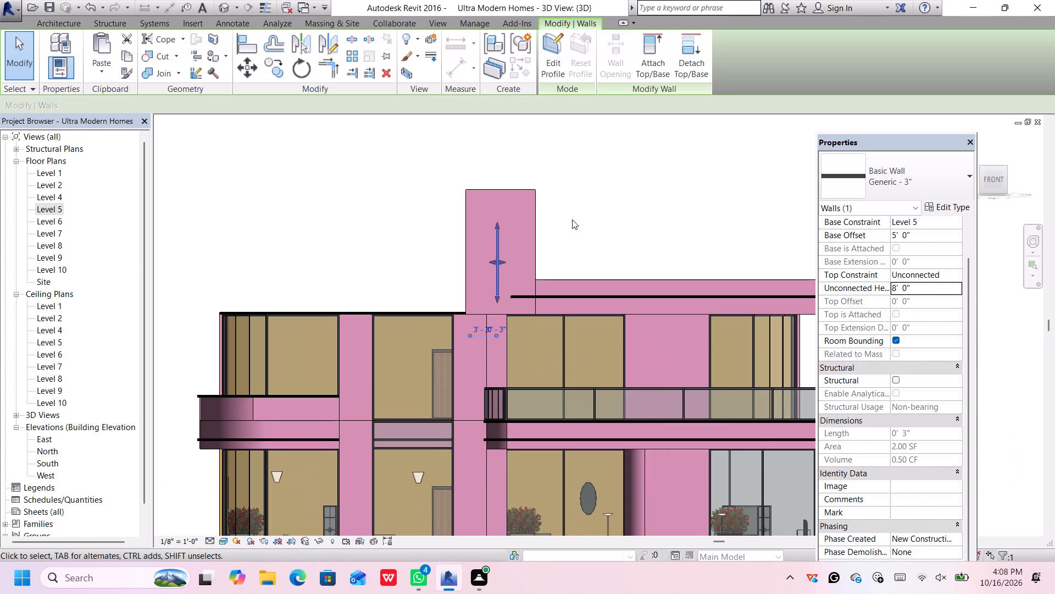
middle_drag(572, 219, 607, 299)
click(461, 207)
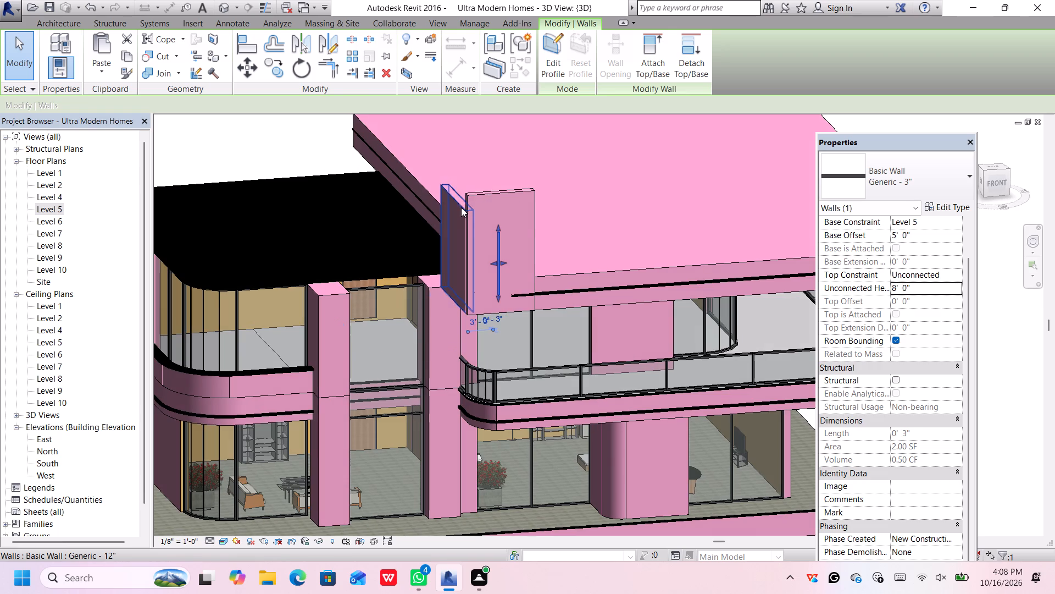
click(899, 285)
click(902, 285)
click(903, 285)
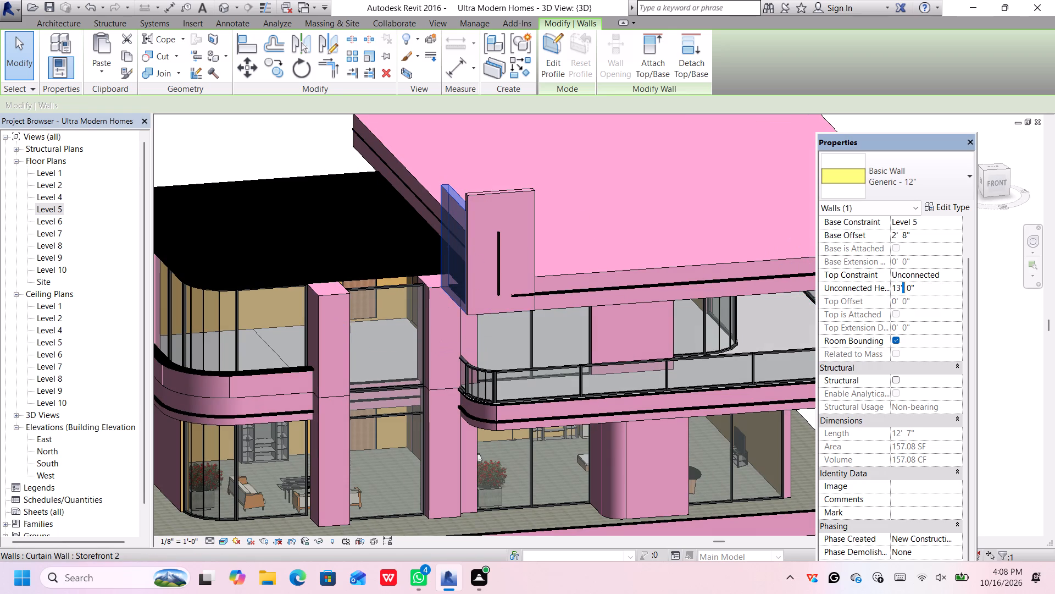
click(900, 287)
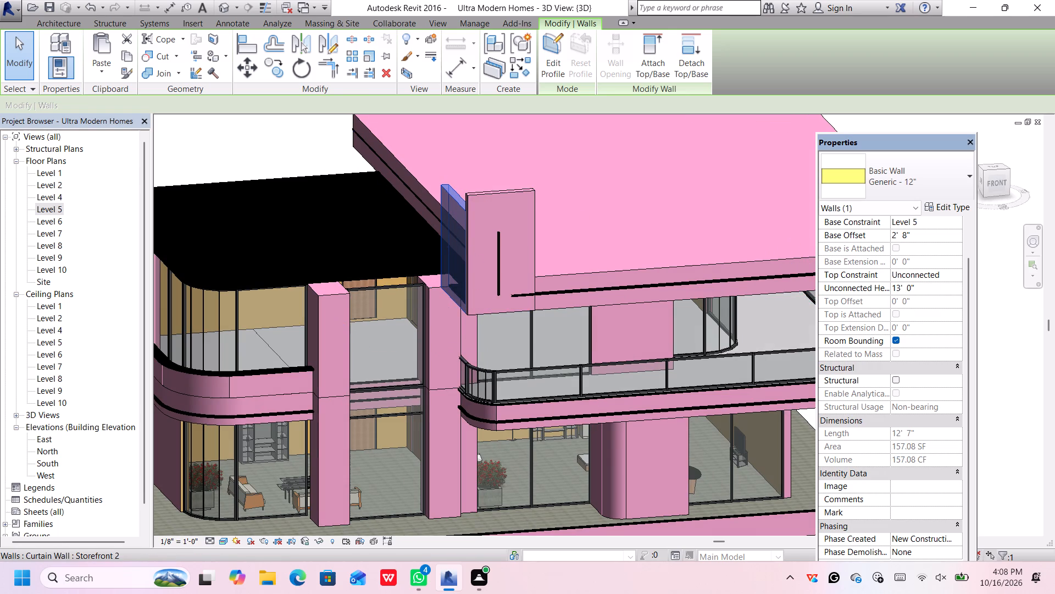
key(BackSpace)
key(5)
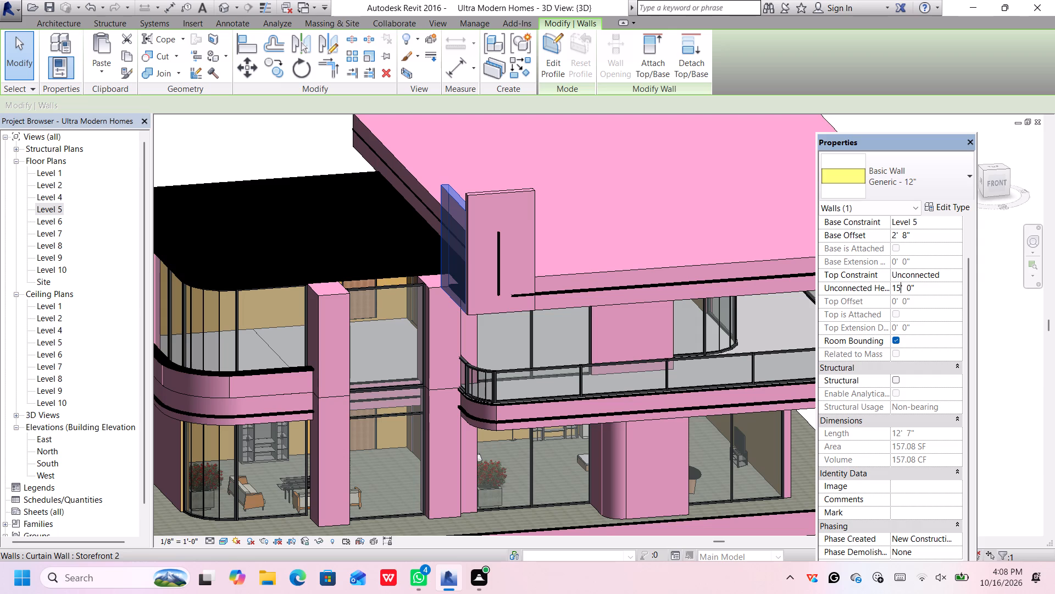
click(917, 283)
click(910, 286)
key(BackSpace)
key(3)
key(Return)
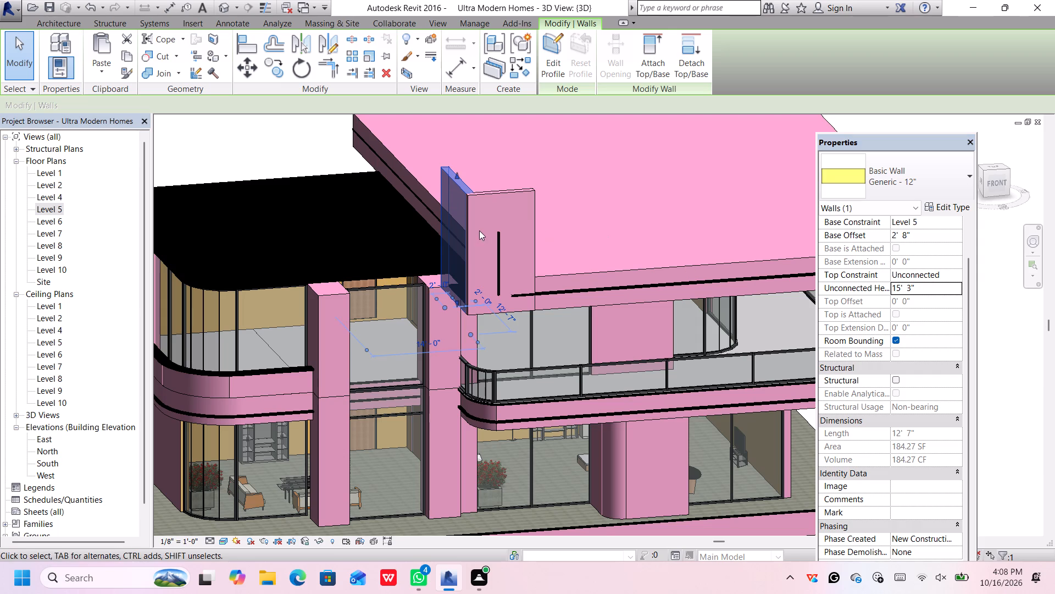
scroll(556, 244, down, 4)
click(780, 281)
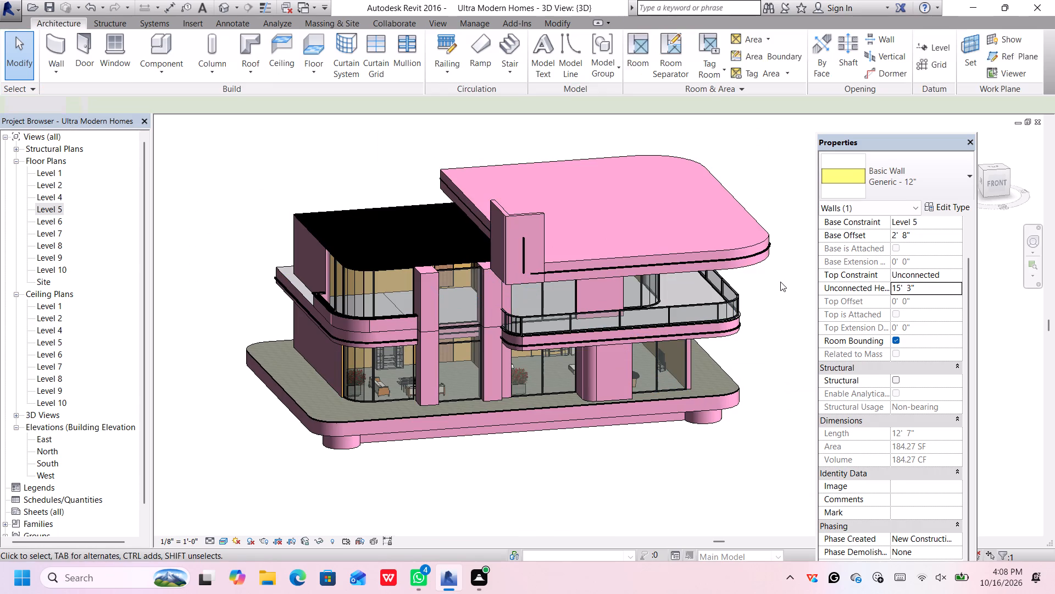
From the front view, set the base offset of the thin vertical 3" strip on the rooftop wall to 7' 0".
scroll(510, 249, up, 1)
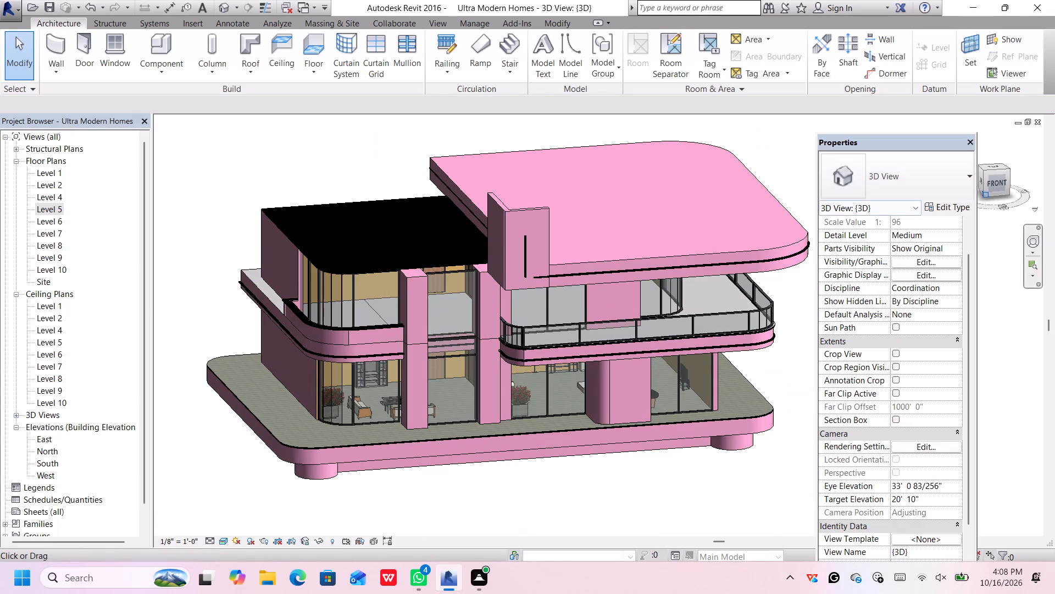
click(998, 183)
scroll(597, 280, up, 1)
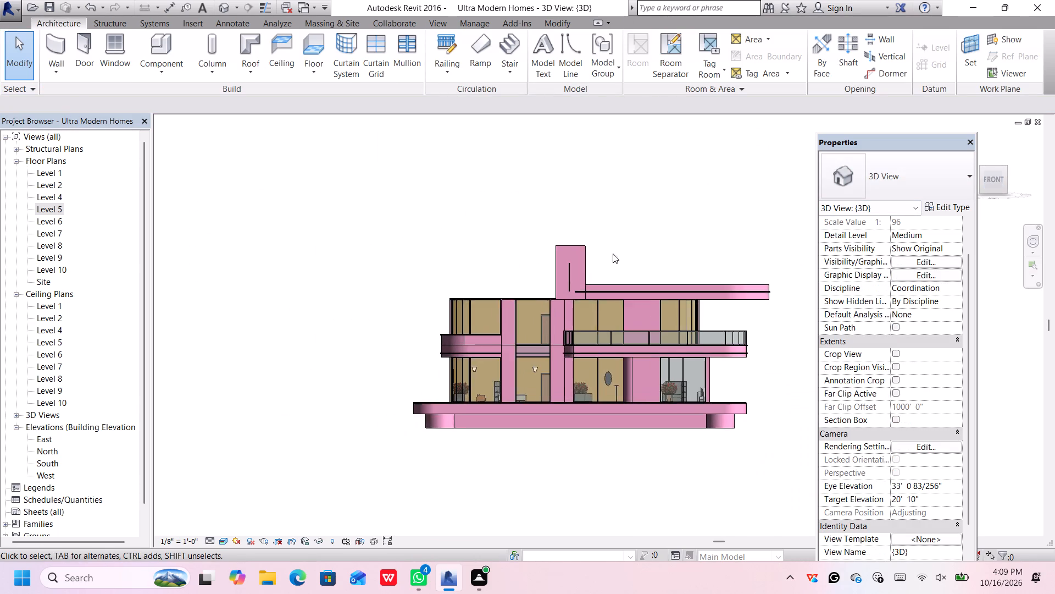
scroll(624, 238, up, 6)
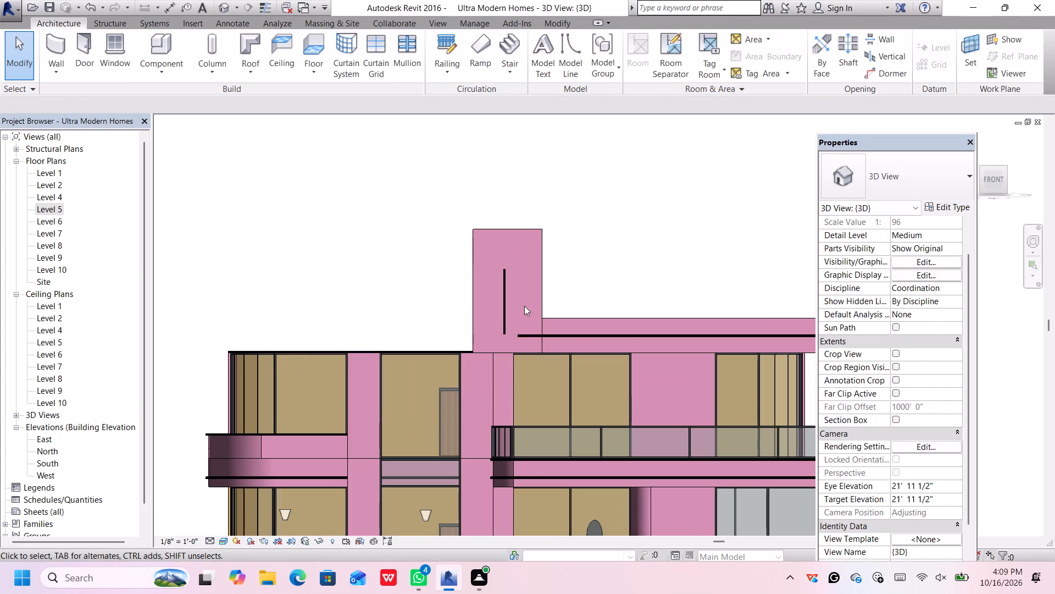
click(506, 296)
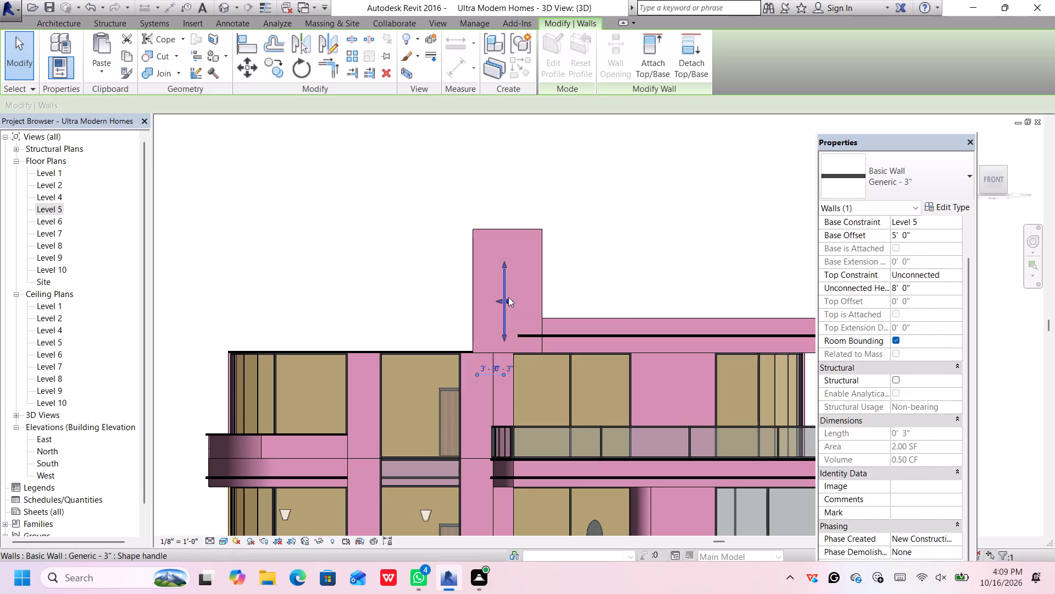
click(917, 229)
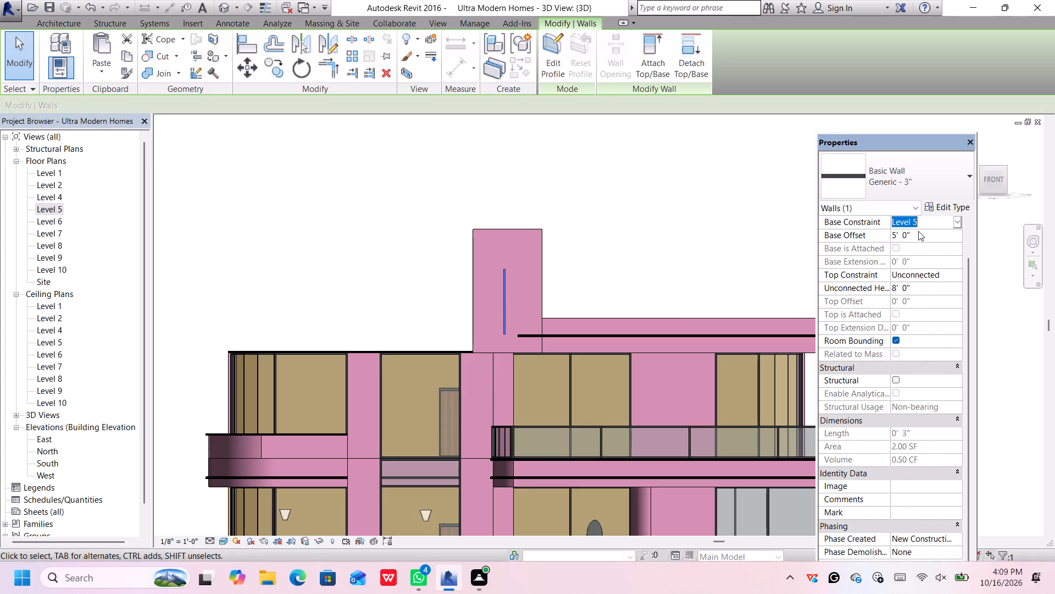
click(918, 231)
key(BackSpace)
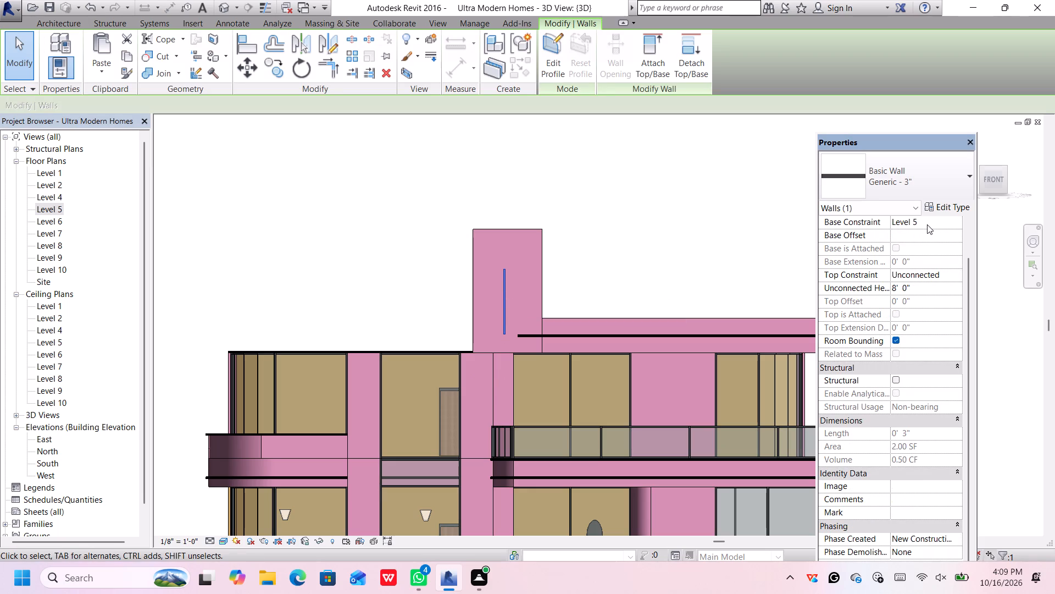
key(7)
key(apostrophe)
key(Return)
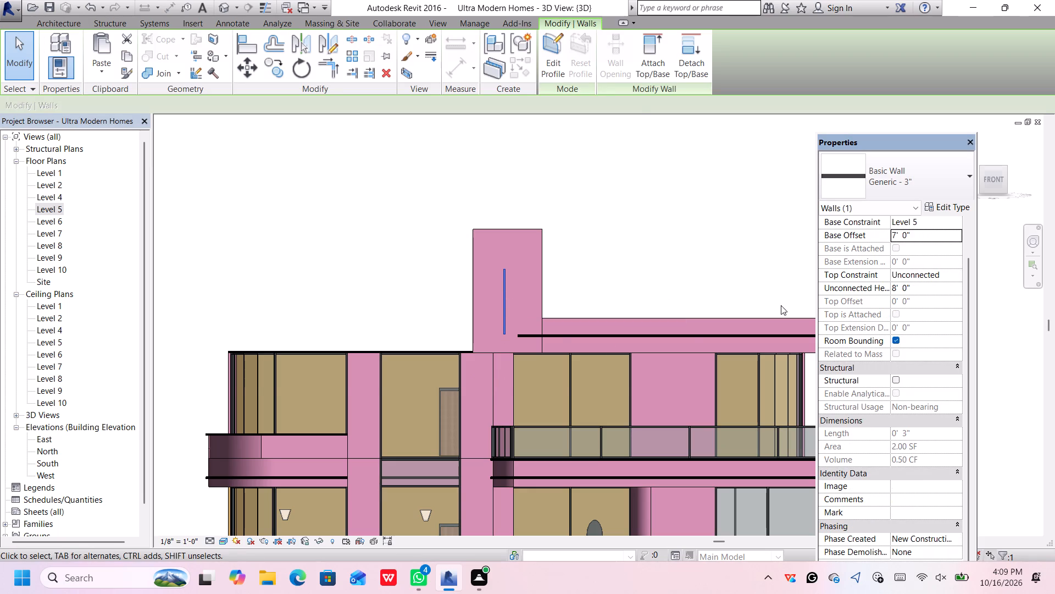
click(615, 79)
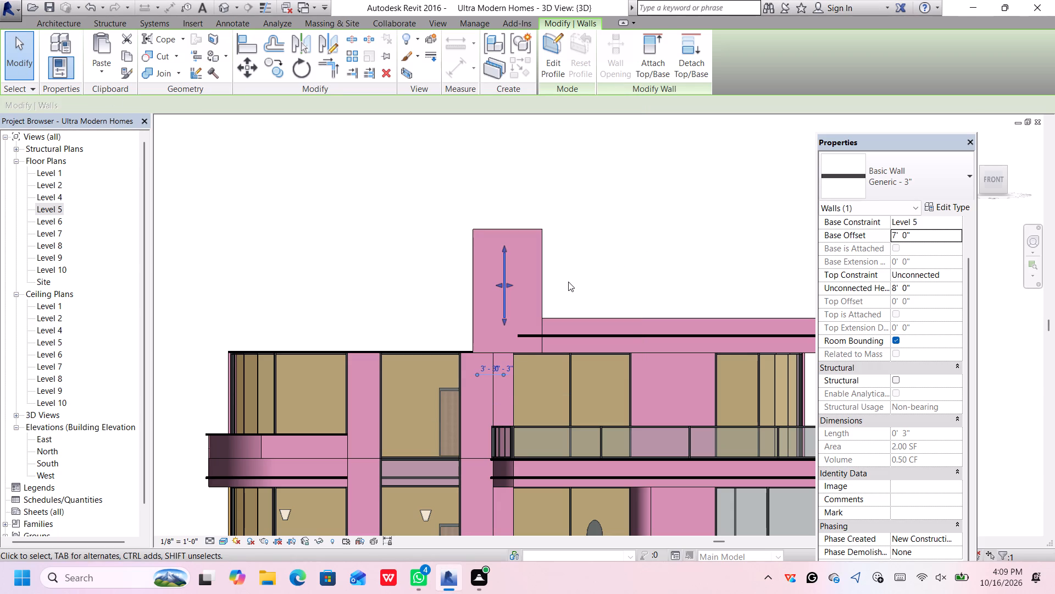
Nudge the thin vertical 3" strip one increment to the left on the front rooftop wall.
key(Left)
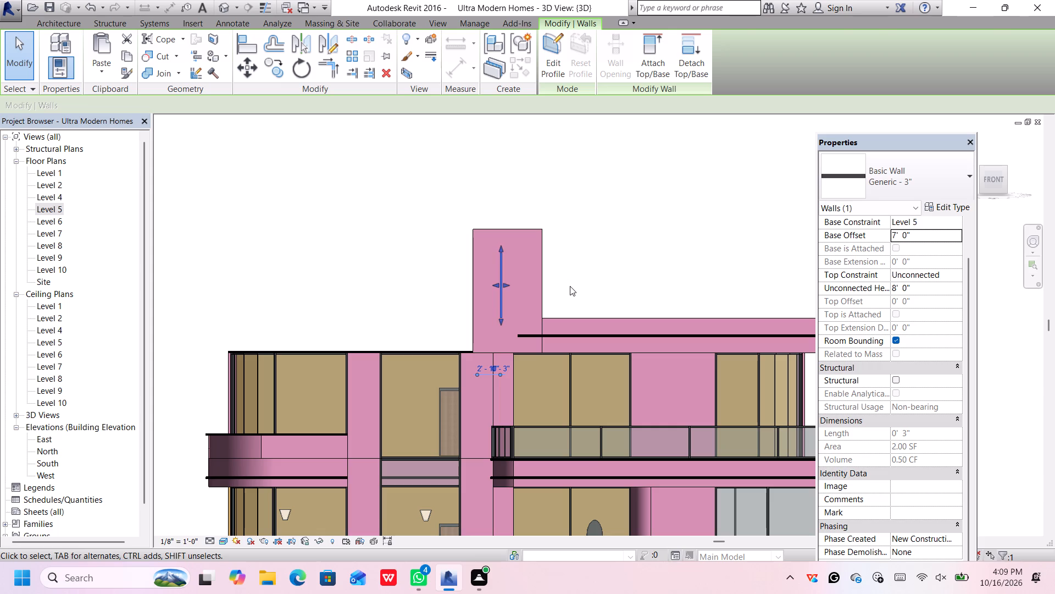
click(568, 282)
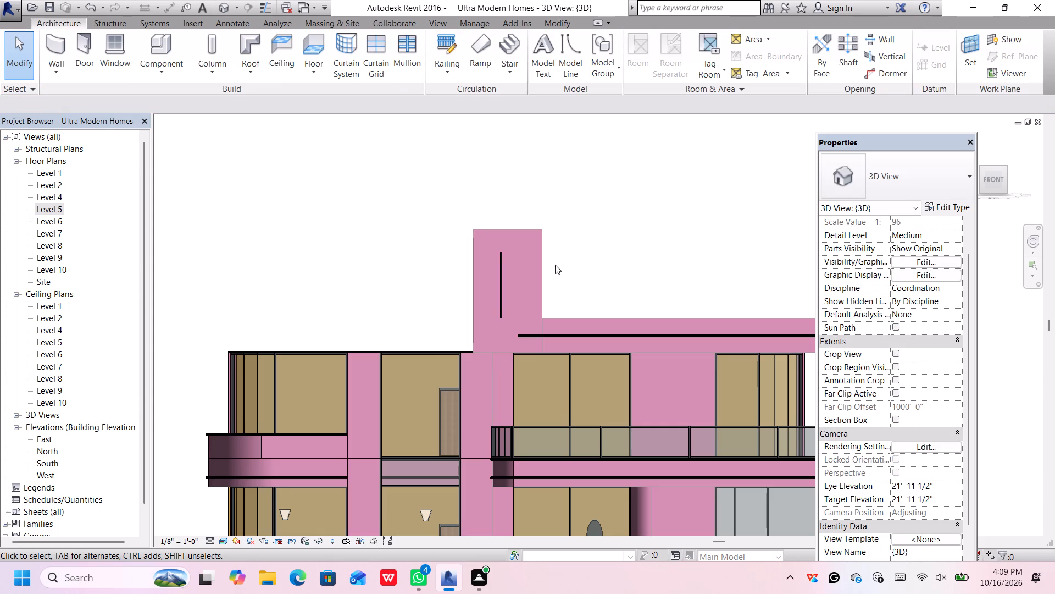
Set the unconnected height of the front 12" rooftop wall behind the strip to 17' 6".
middle_drag(556, 246, 458, 286)
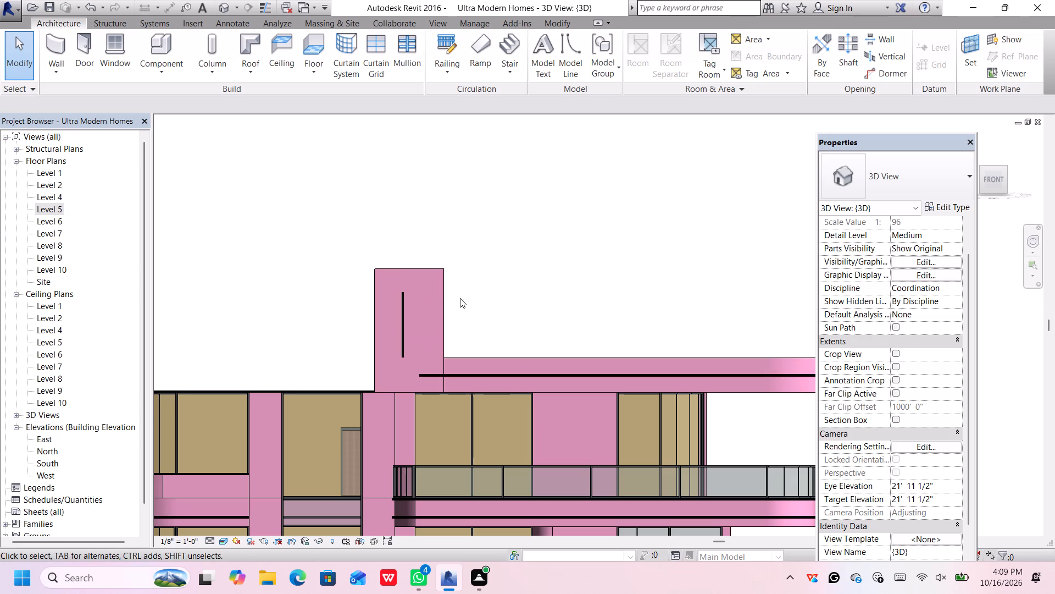
middle_drag(468, 303, 457, 332)
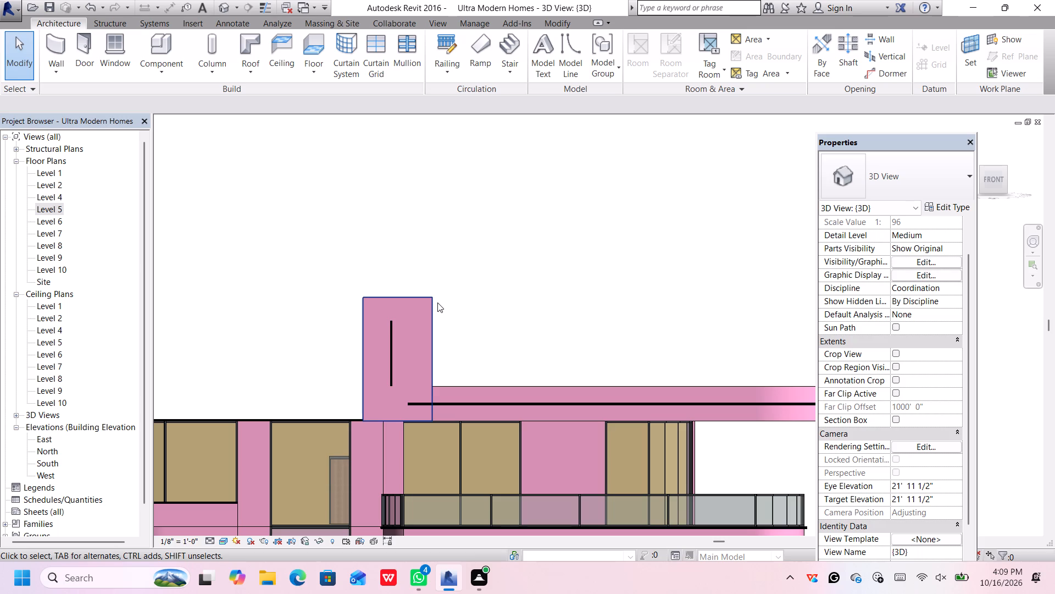
click(424, 302)
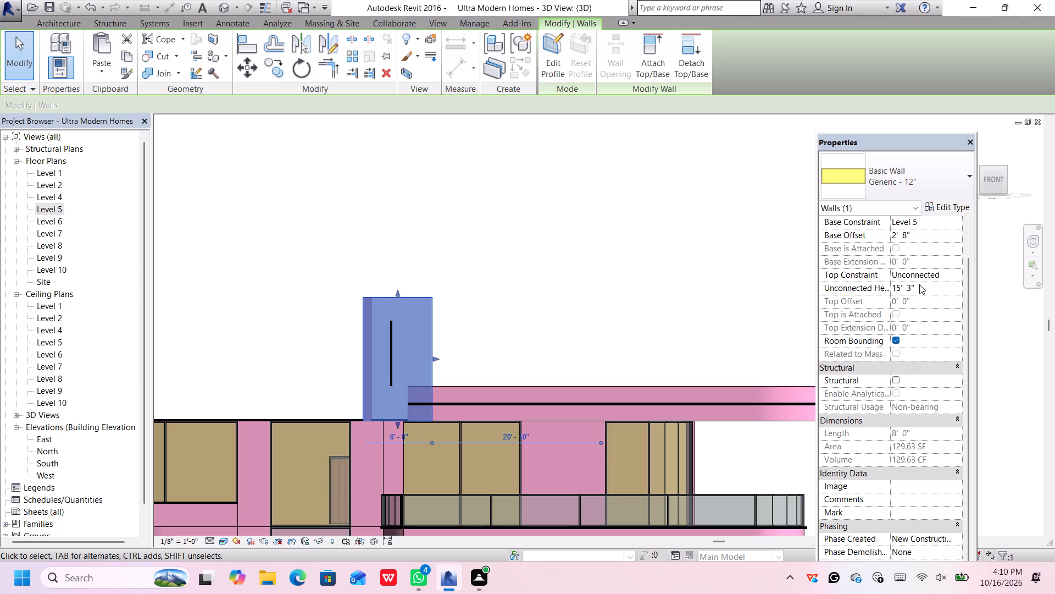
click(898, 285)
click(899, 285)
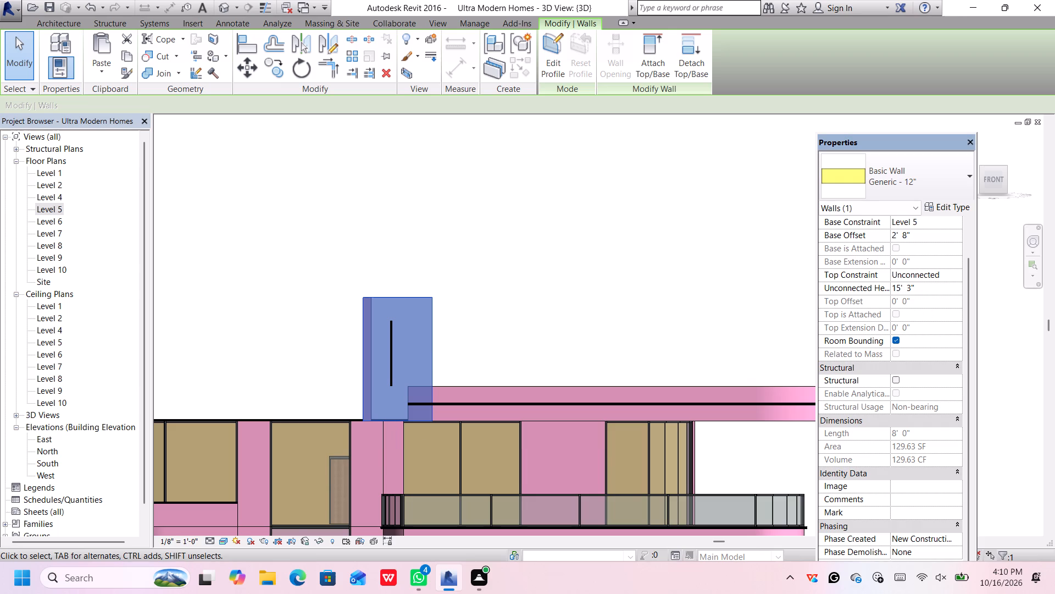
key(BackSpace)
key(BackSpace)
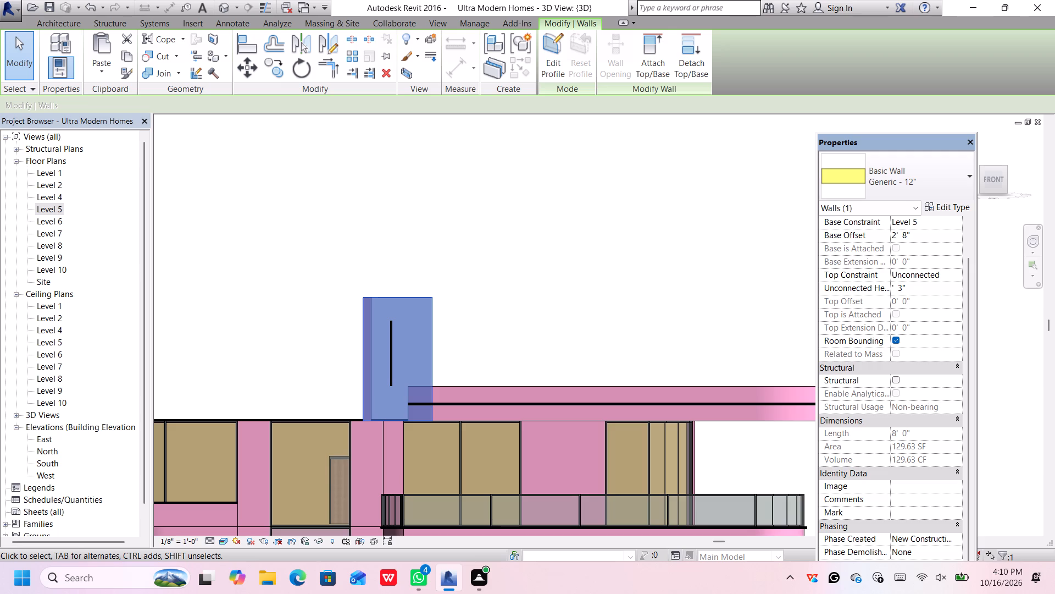
text(17)
click(911, 284)
key(BackSpace)
key(6)
key(Return)
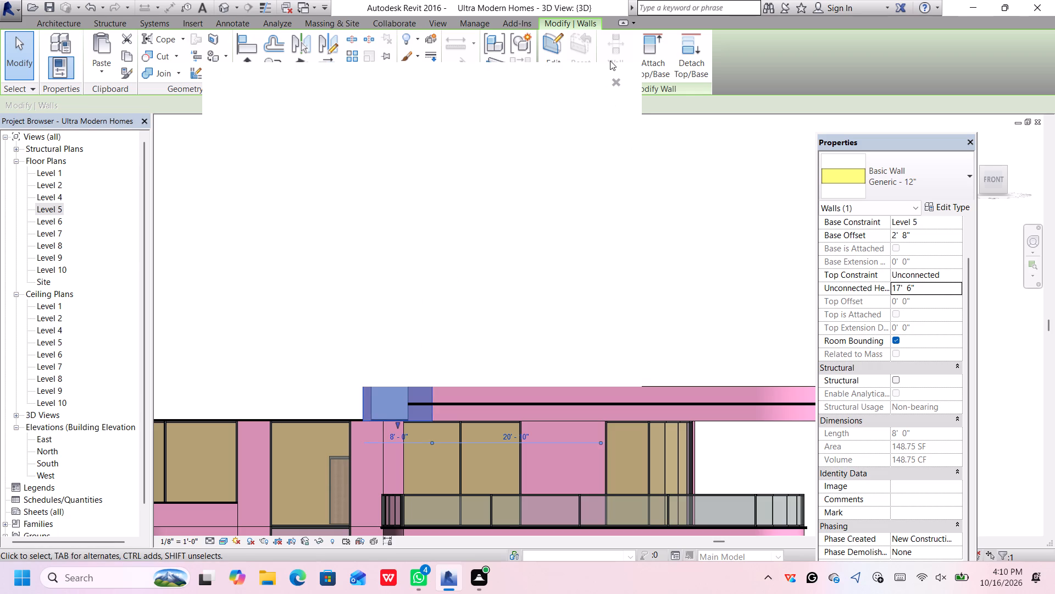
click(618, 77)
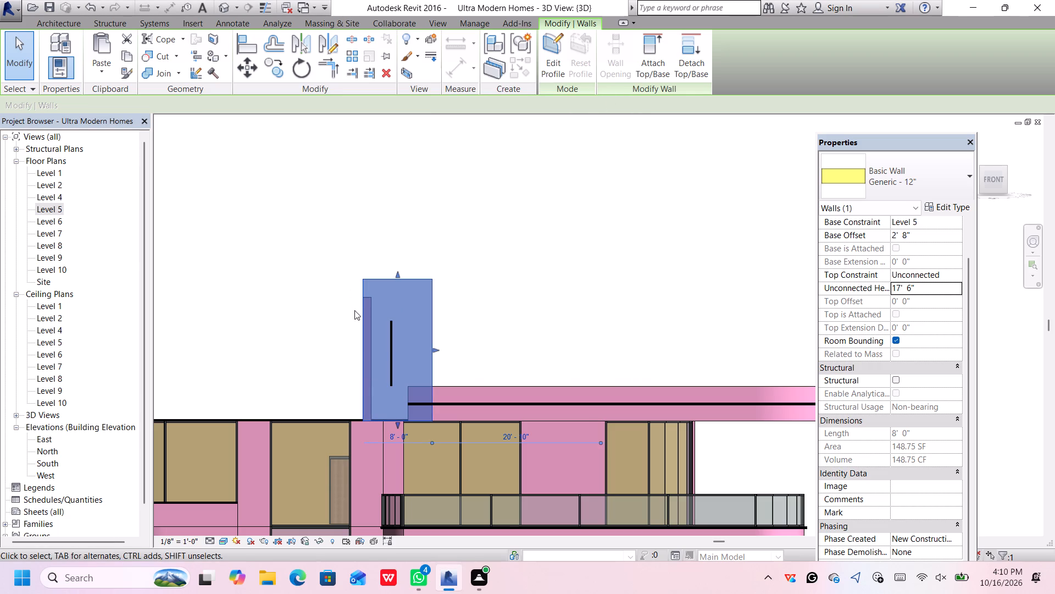
Set the unconnected height of the 12" side wall adjoining the front rooftop wall to 17' 6".
scroll(354, 309, down, 1)
scroll(354, 305, up, 5)
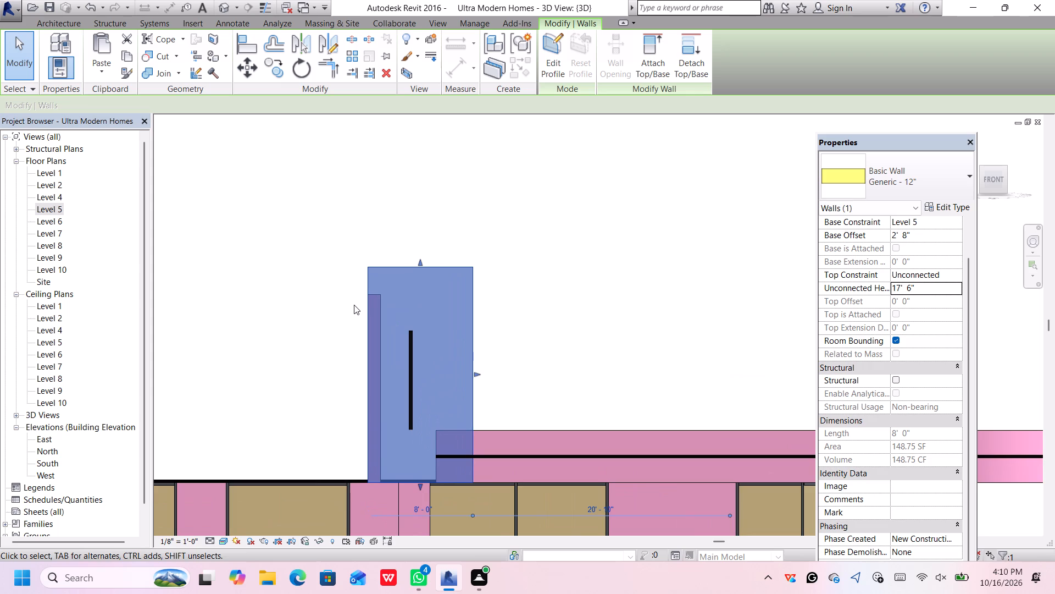
scroll(352, 306, down, 1)
middle_drag(352, 306, 379, 343)
click(360, 294)
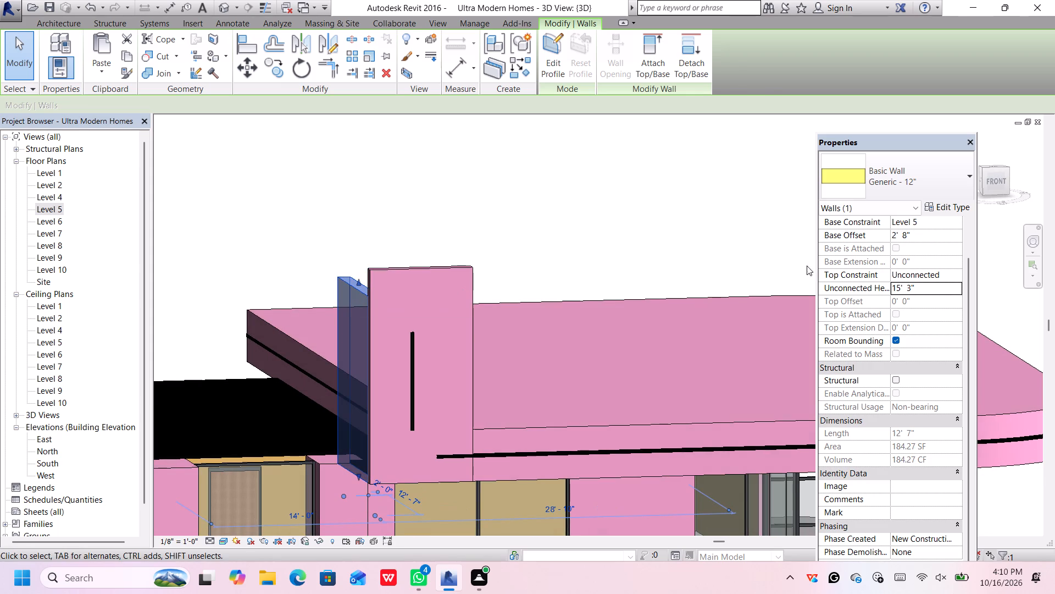
click(896, 286)
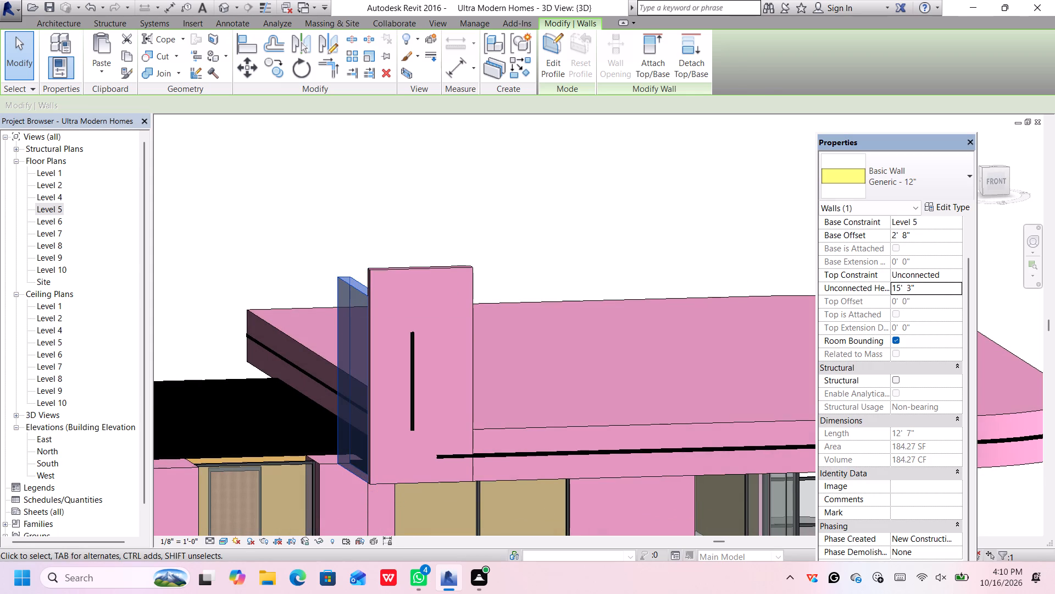
click(903, 289)
click(899, 288)
key(BackSpace)
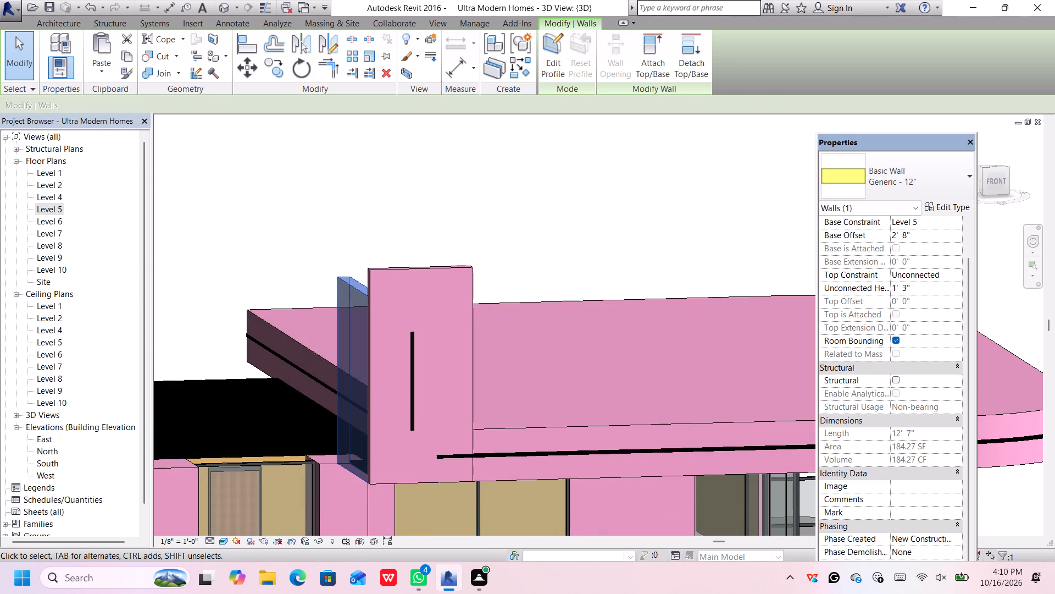
key(7)
click(909, 287)
key(BackSpace)
key(6)
key(Return)
scroll(409, 266, down, 4)
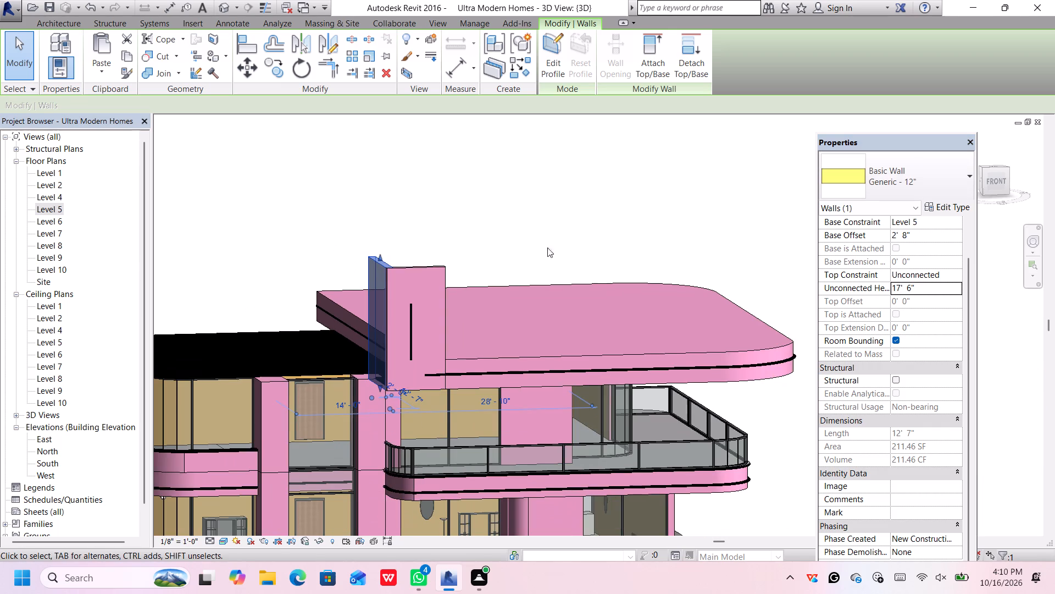
click(652, 238)
Examine the raised rooftop walls and the position of the vertical strip relative to the horizontal roof strip from the front view.
scroll(447, 329, up, 5)
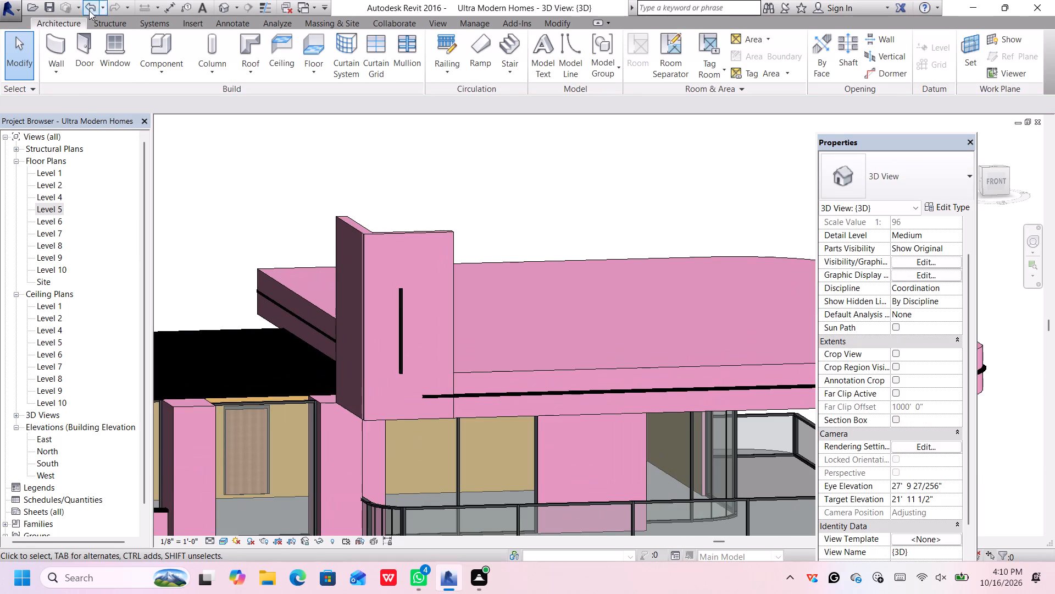
scroll(521, 248, down, 3)
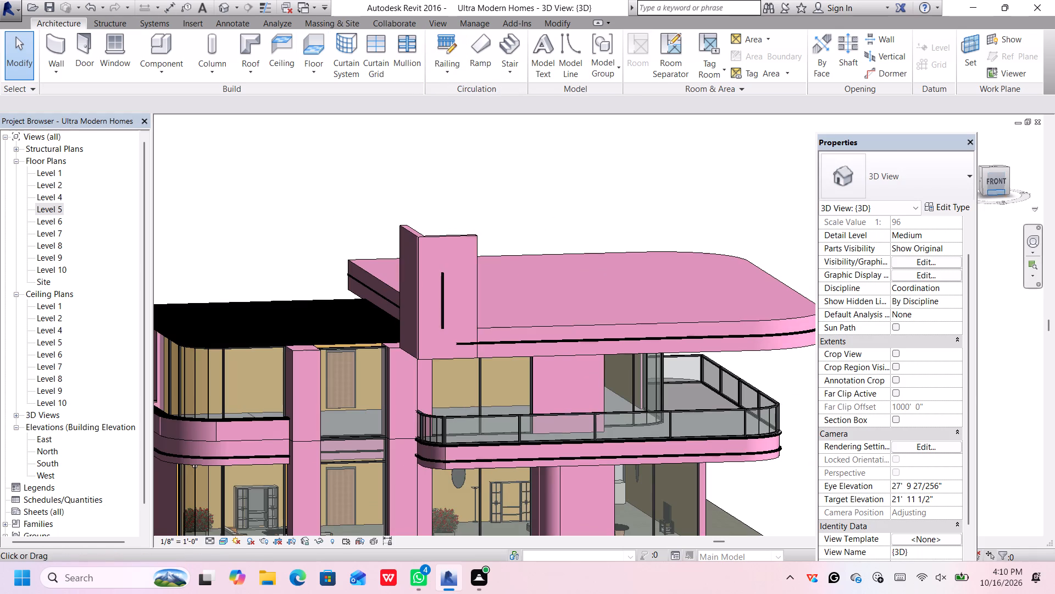
click(996, 178)
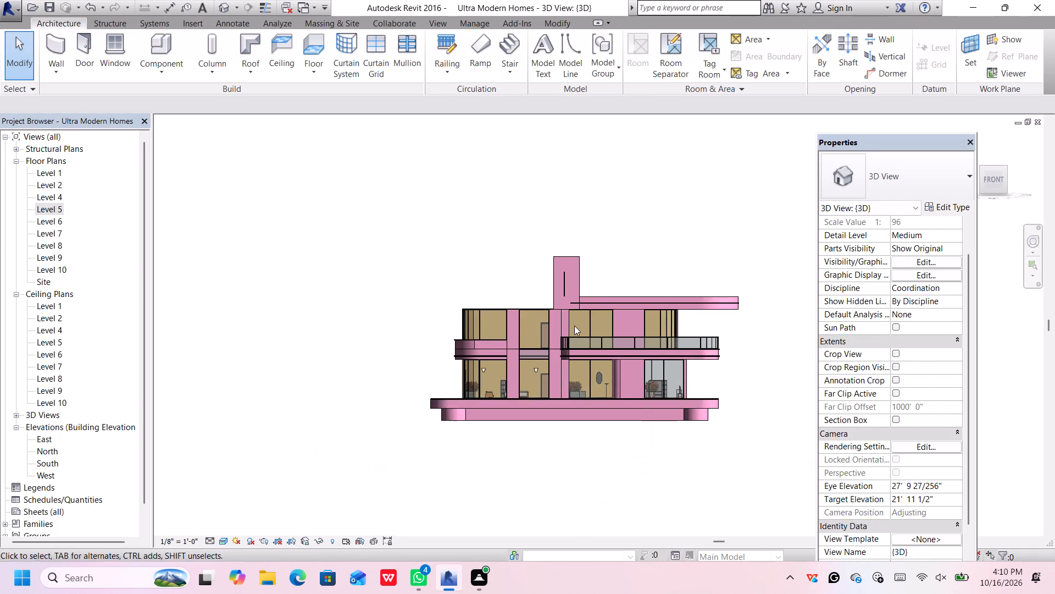
scroll(646, 240, up, 4)
middle_drag(748, 266, 733, 263)
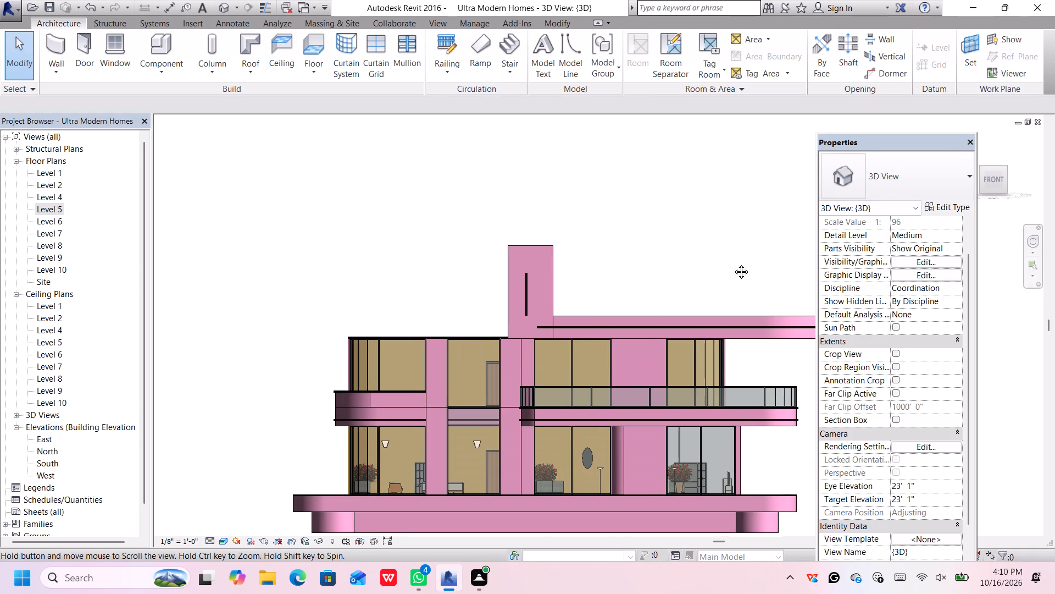
middle_drag(733, 263, 649, 261)
scroll(413, 295, up, 5)
scroll(427, 298, down, 3)
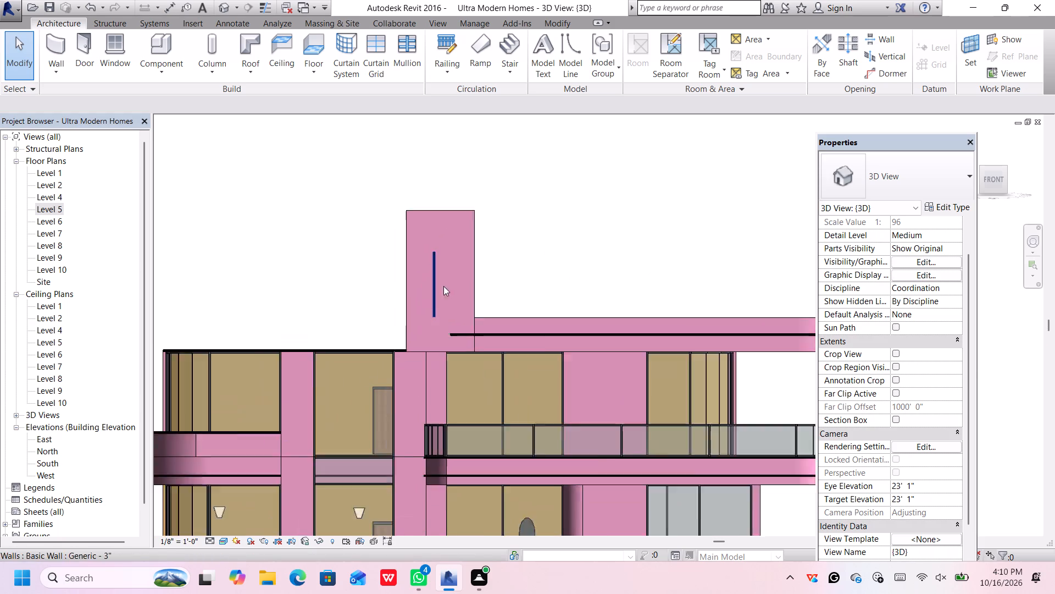
scroll(609, 279, down, 2)
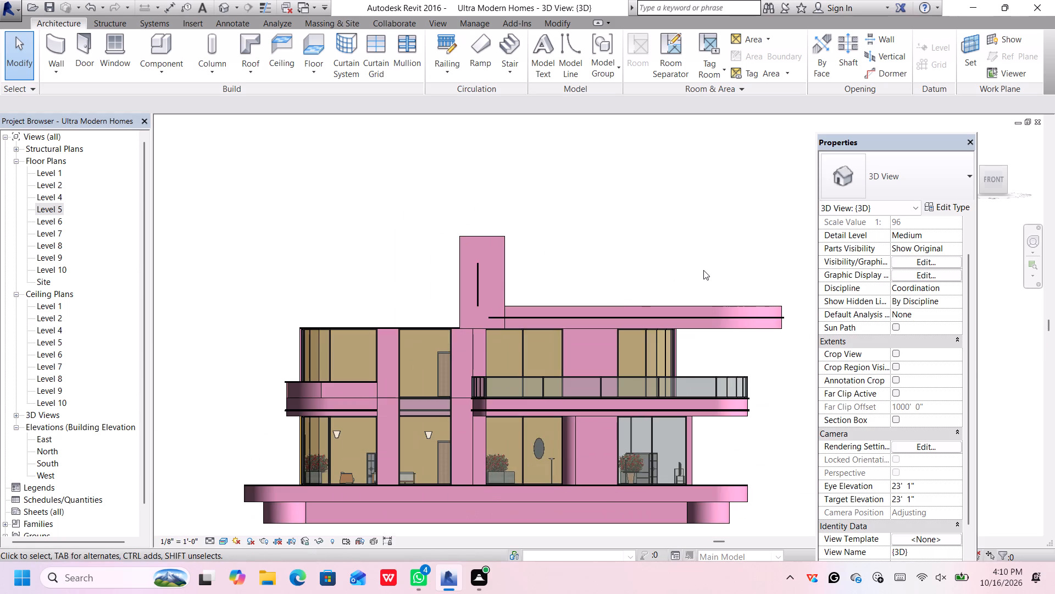
middle_drag(757, 283, 708, 278)
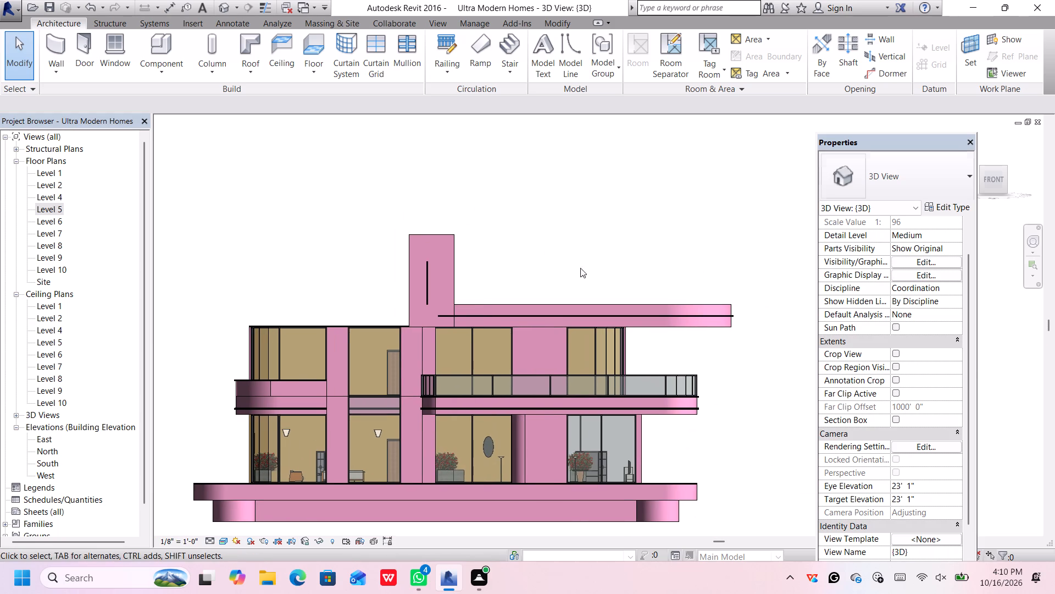
scroll(480, 295, up, 4)
scroll(409, 309, up, 2)
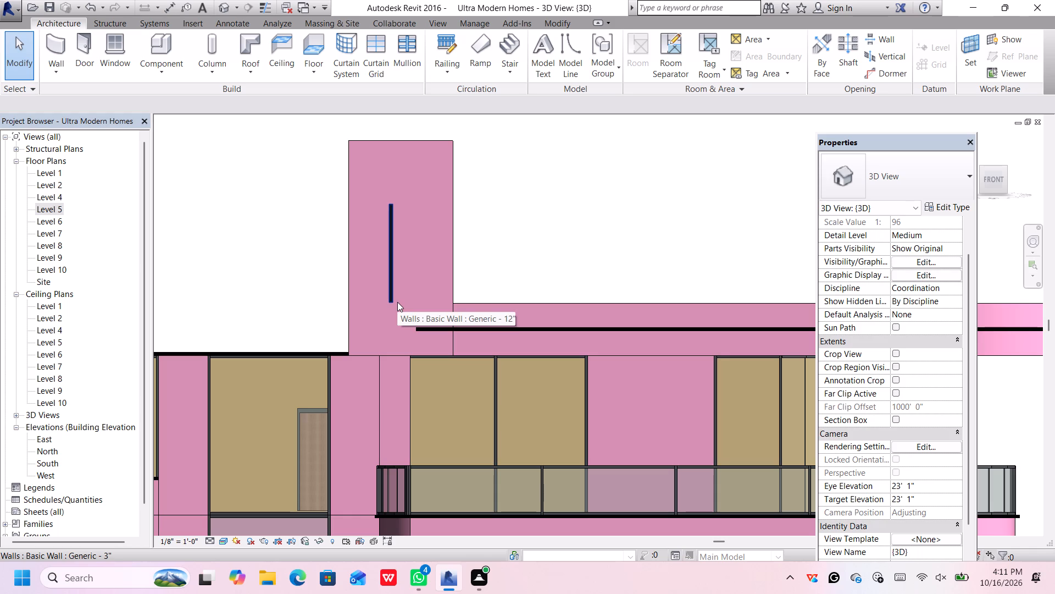
scroll(419, 299, up, 3)
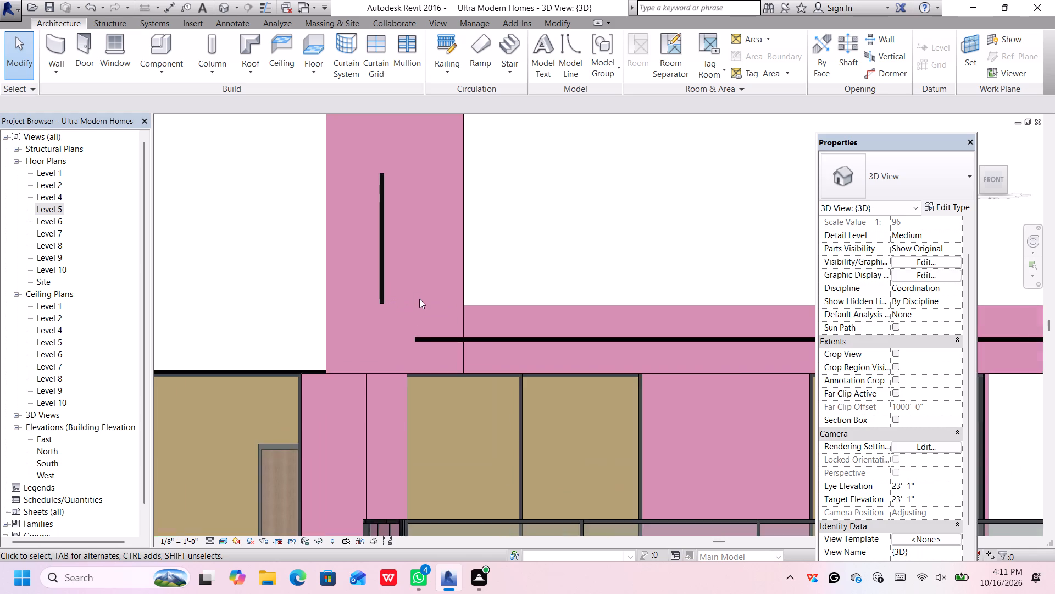
middle_drag(427, 314, 394, 299)
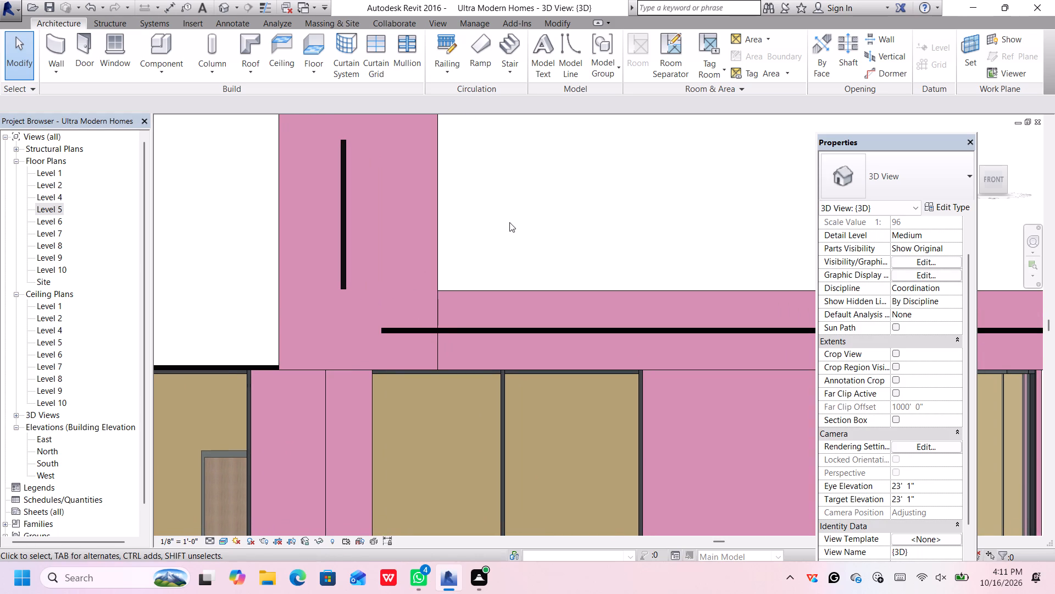
Dismiss the Autodesk Genuine notification card covering the 3D view.
click(64, 47)
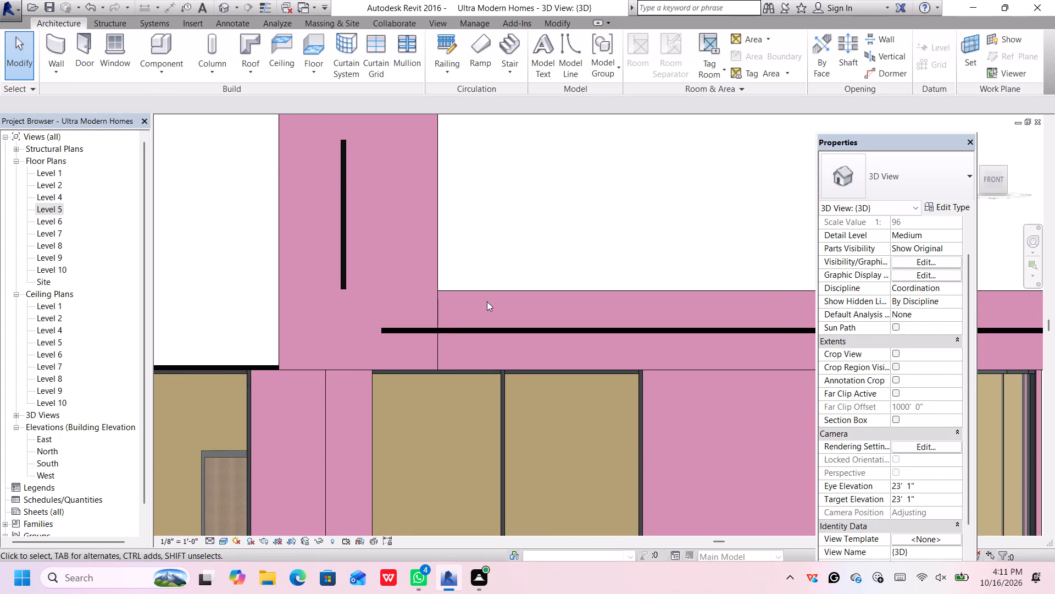
scroll(487, 301, down, 6)
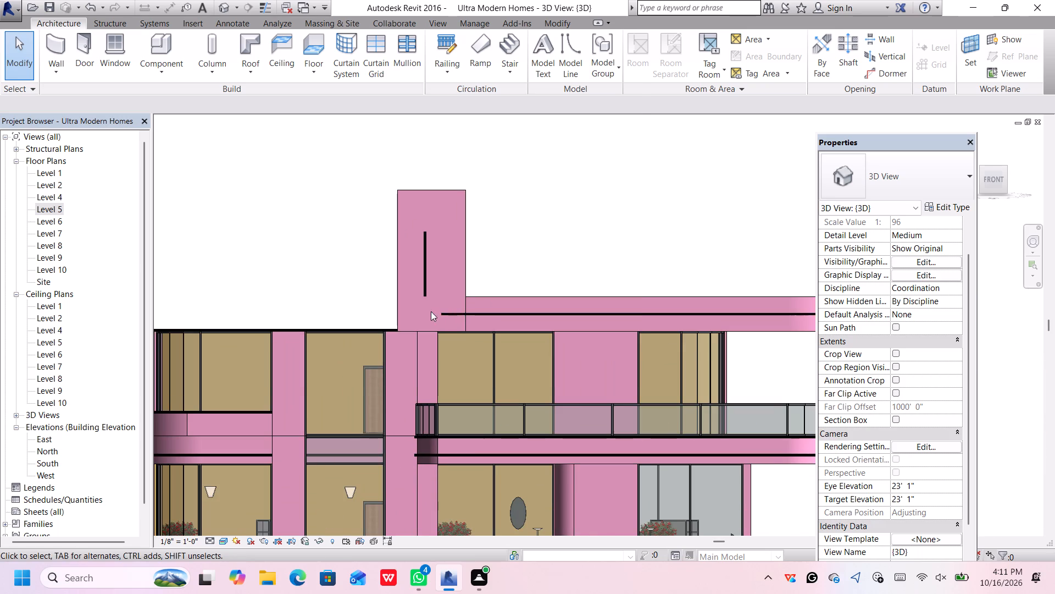
scroll(428, 307, up, 4)
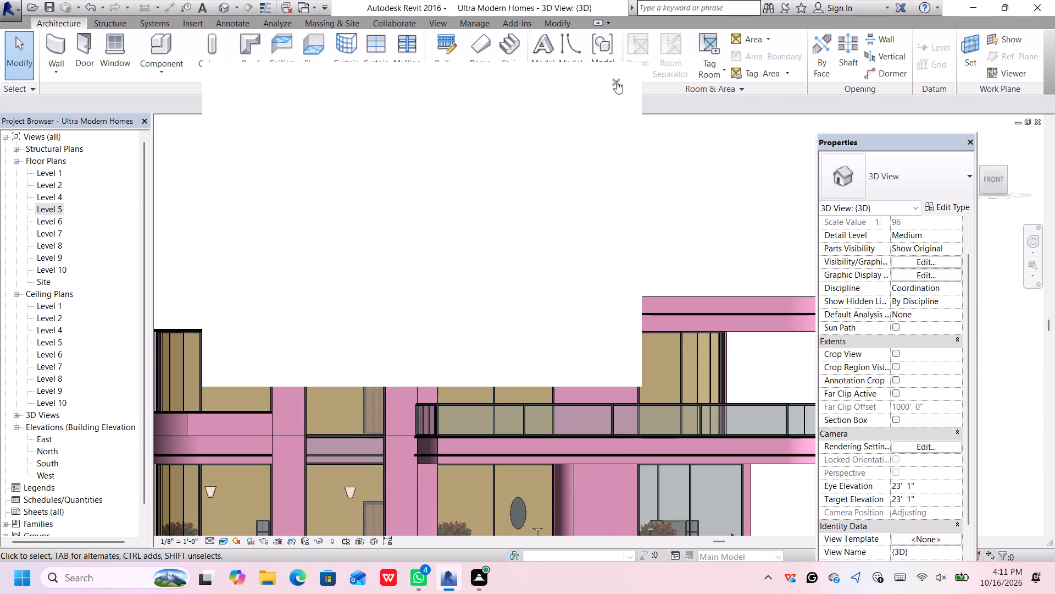
click(617, 81)
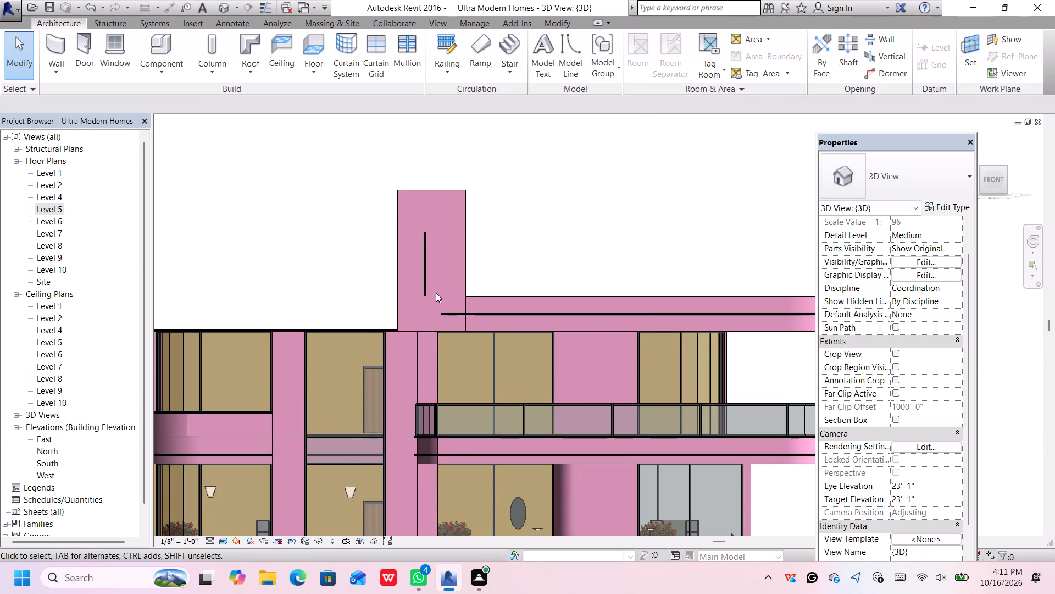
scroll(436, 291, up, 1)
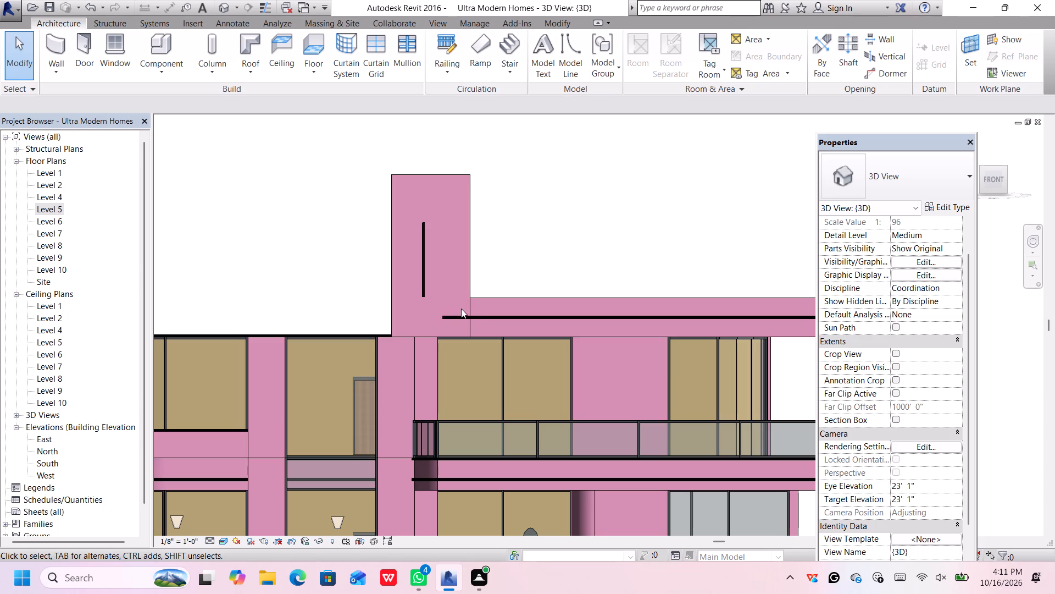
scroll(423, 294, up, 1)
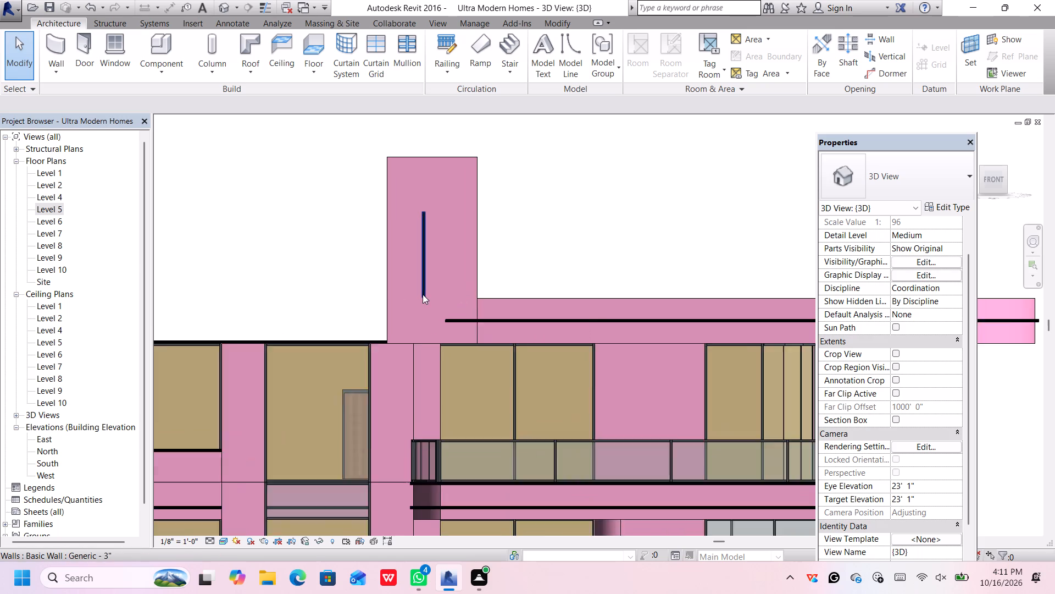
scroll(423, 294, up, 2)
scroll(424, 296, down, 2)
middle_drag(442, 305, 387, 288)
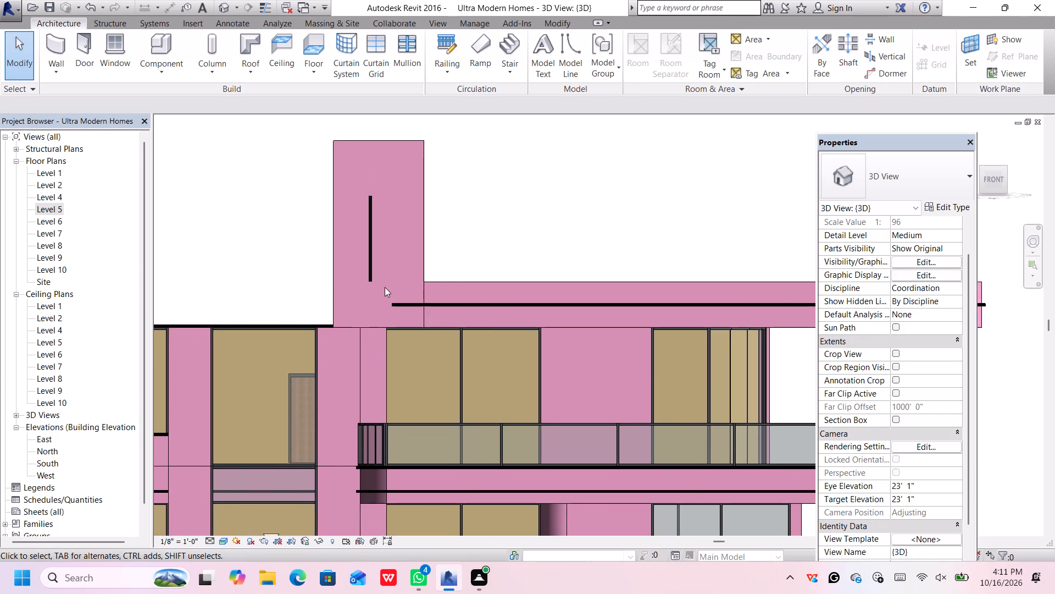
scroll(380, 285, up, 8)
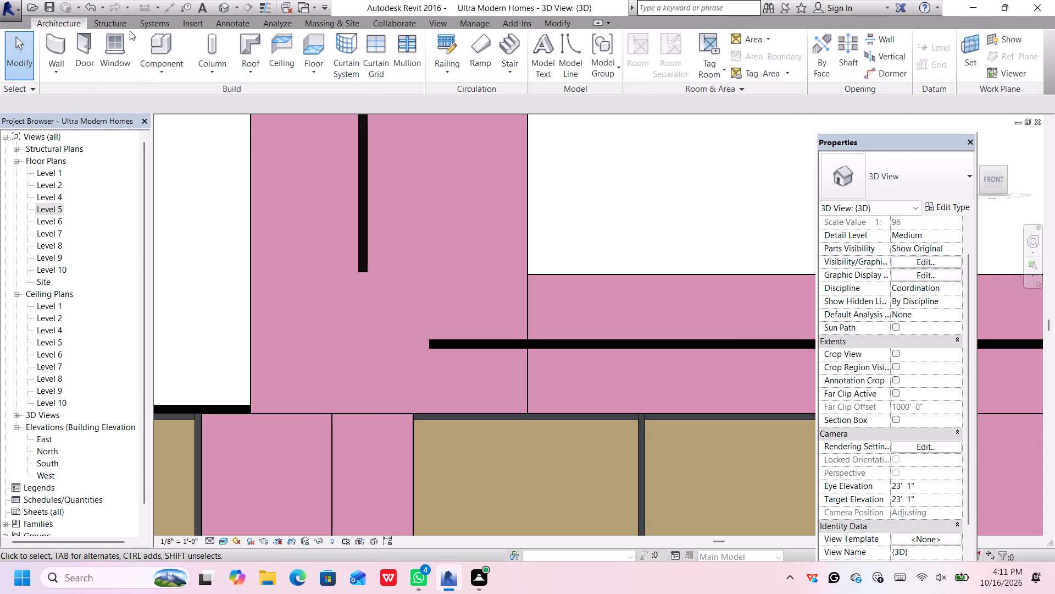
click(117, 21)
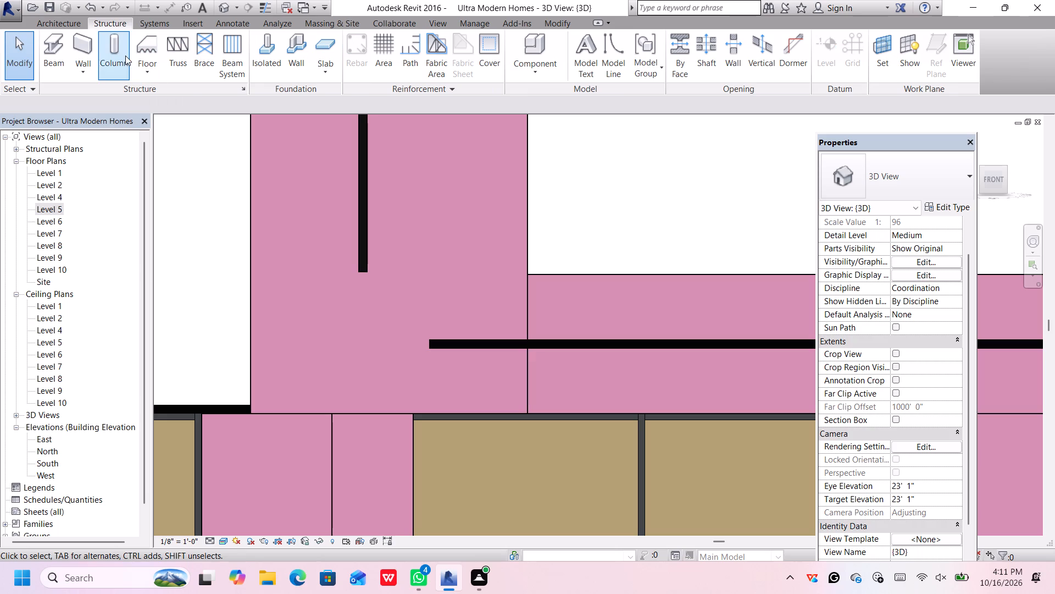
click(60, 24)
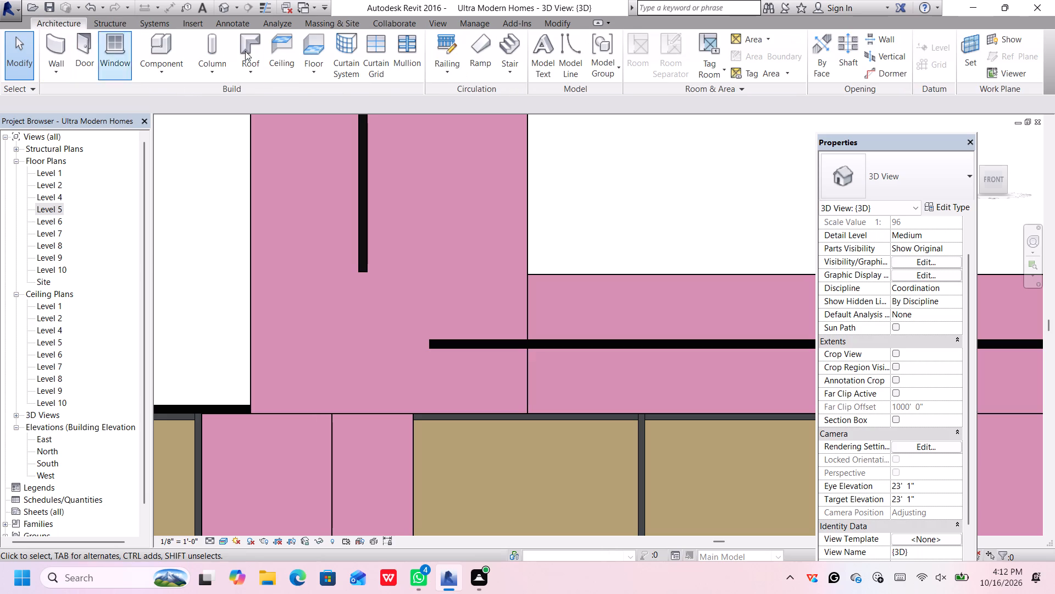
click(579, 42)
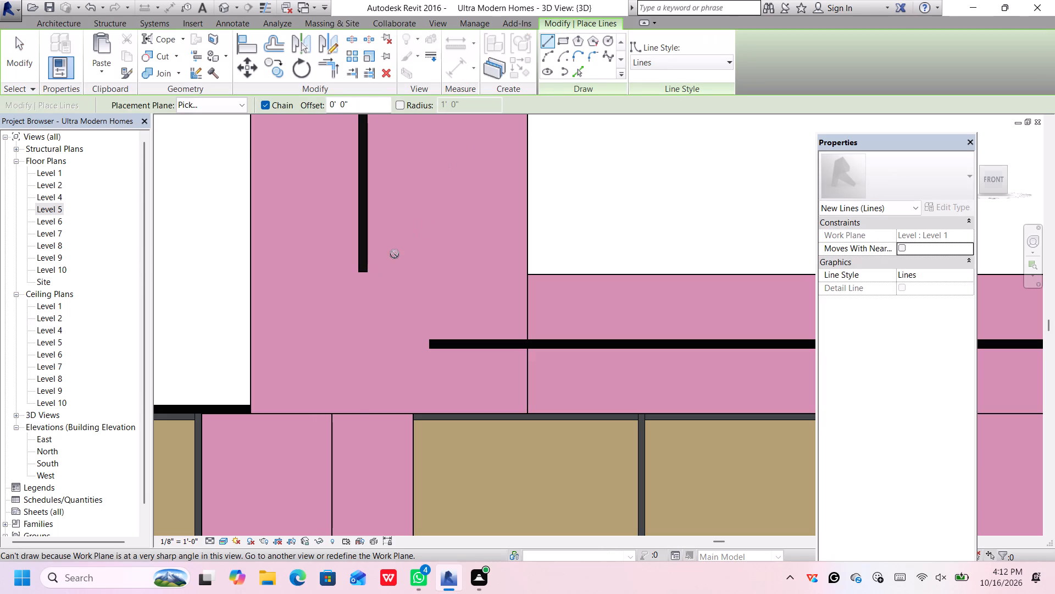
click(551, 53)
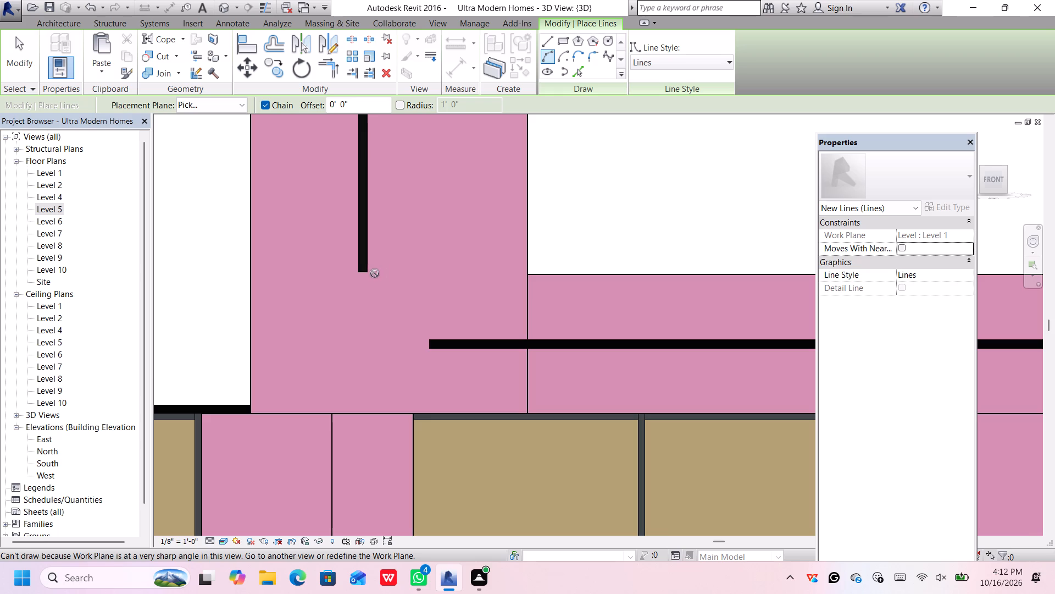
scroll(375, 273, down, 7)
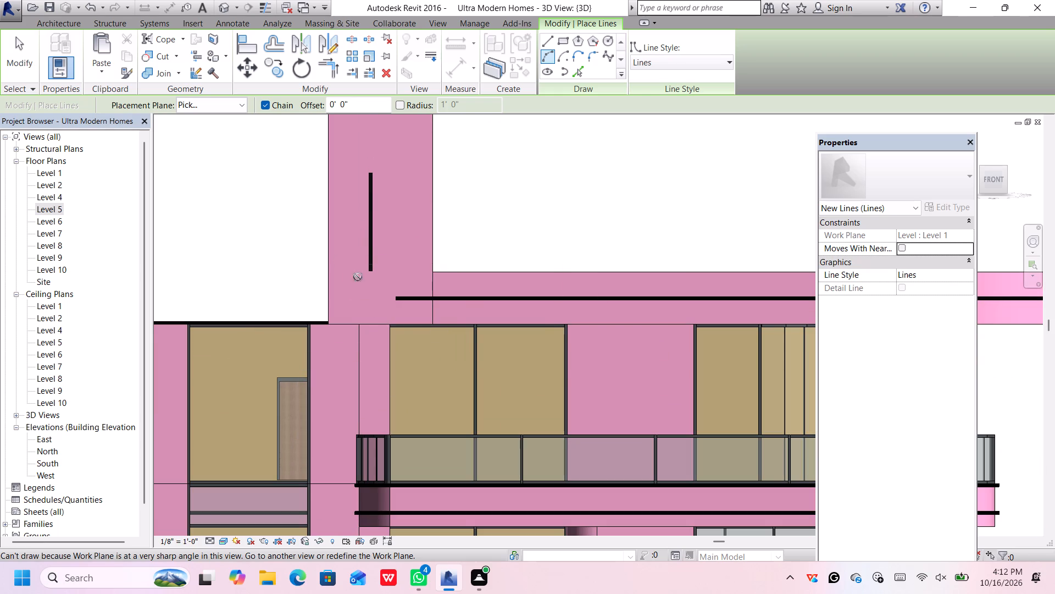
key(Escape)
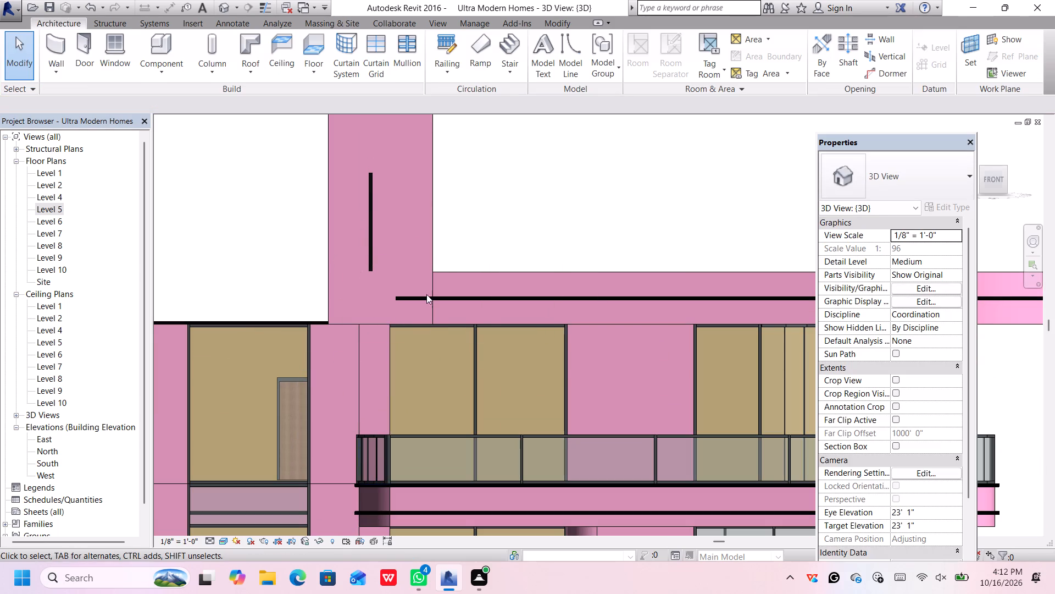
Examine the gap between the vertical strip's lower end and the near end of the horizontal roof strip.
scroll(611, 69, up, 3)
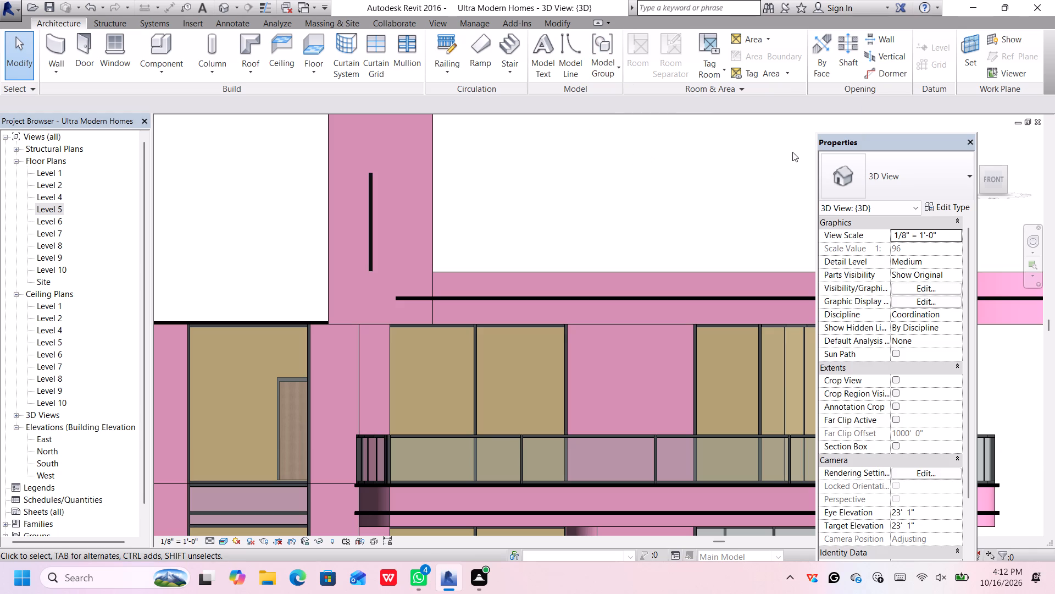
scroll(373, 283, up, 11)
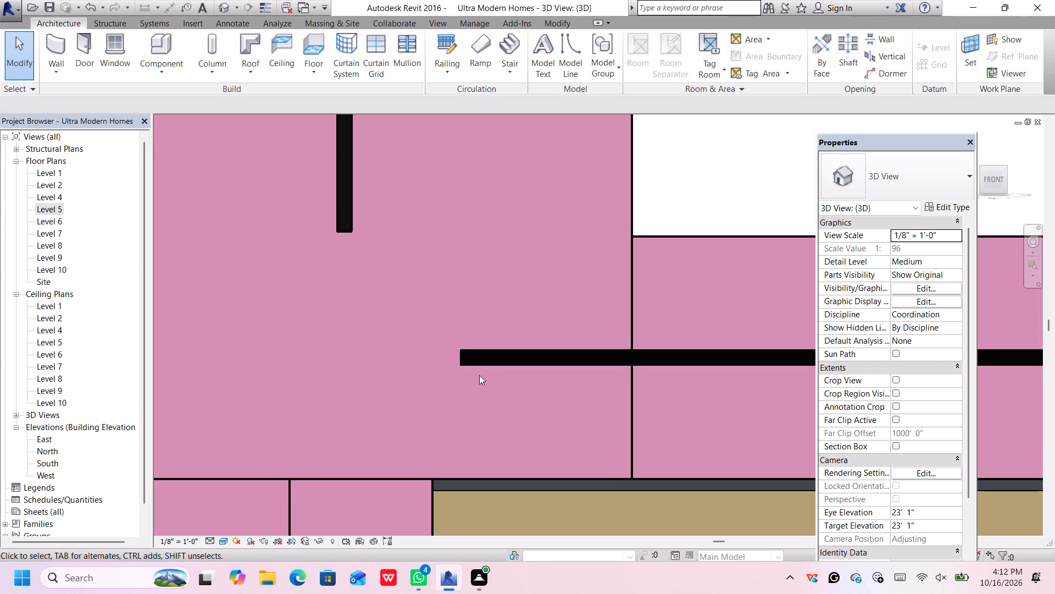
scroll(494, 345, down, 6)
scroll(524, 291, down, 3)
middle_drag(502, 243, 500, 243)
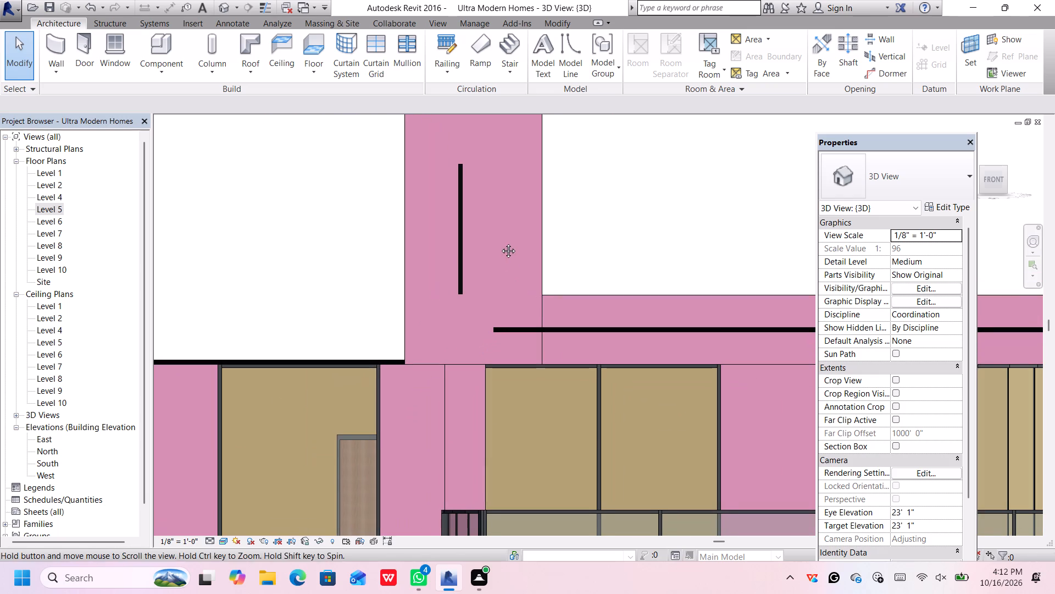
middle_drag(500, 243, 462, 227)
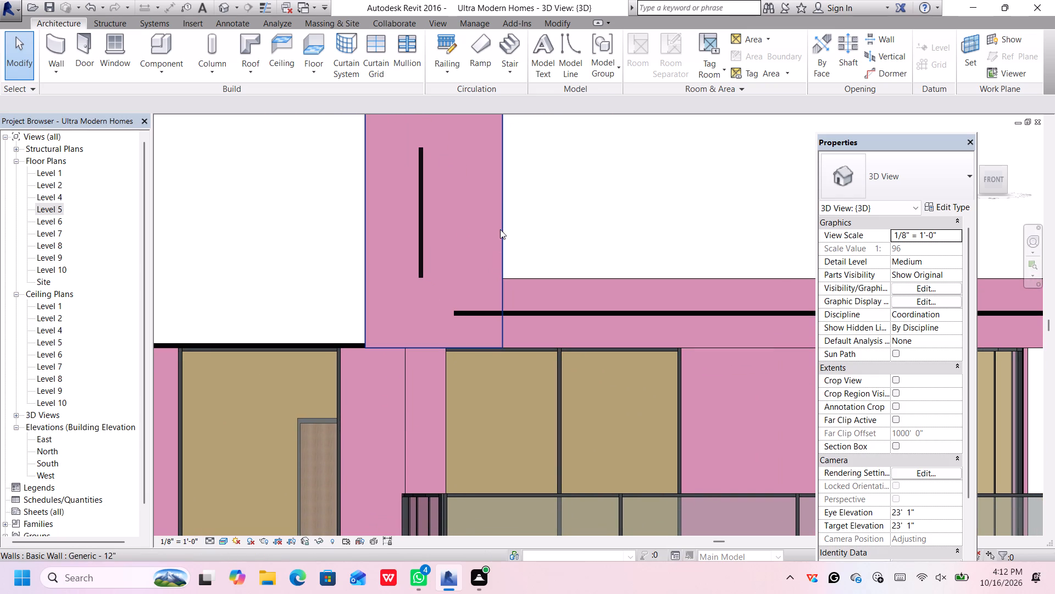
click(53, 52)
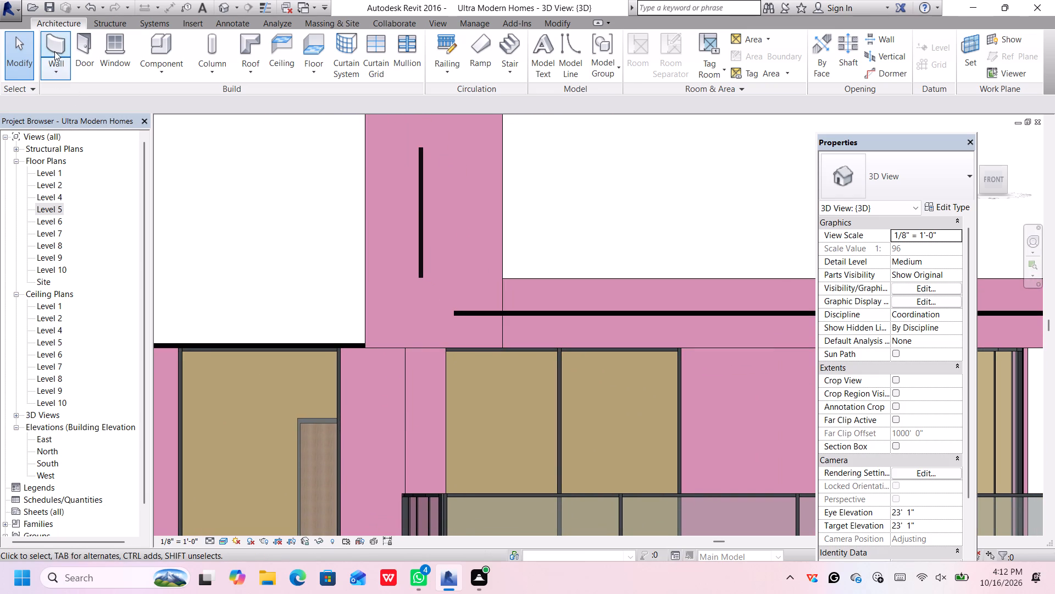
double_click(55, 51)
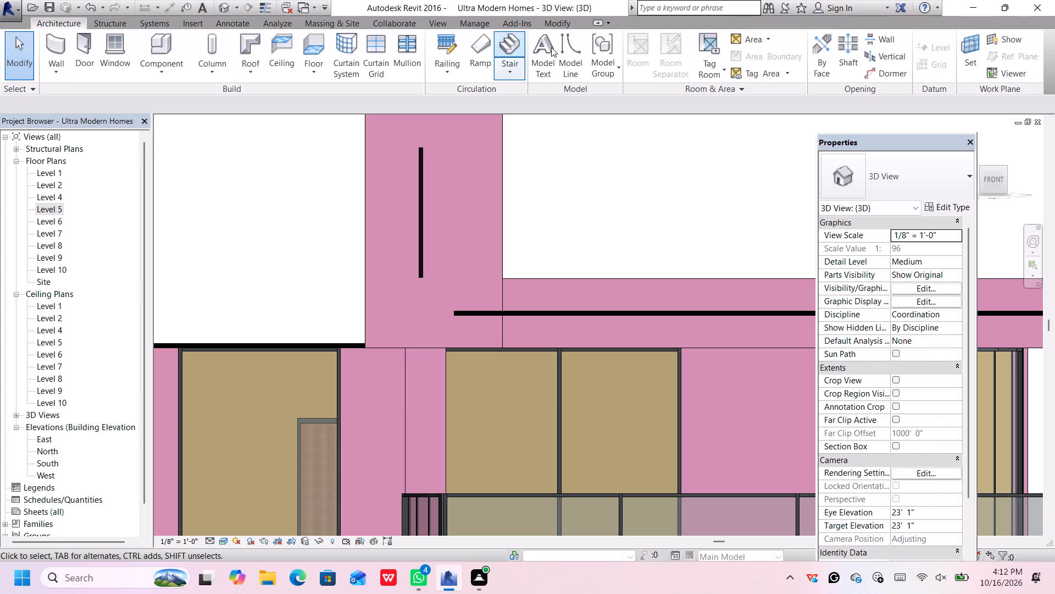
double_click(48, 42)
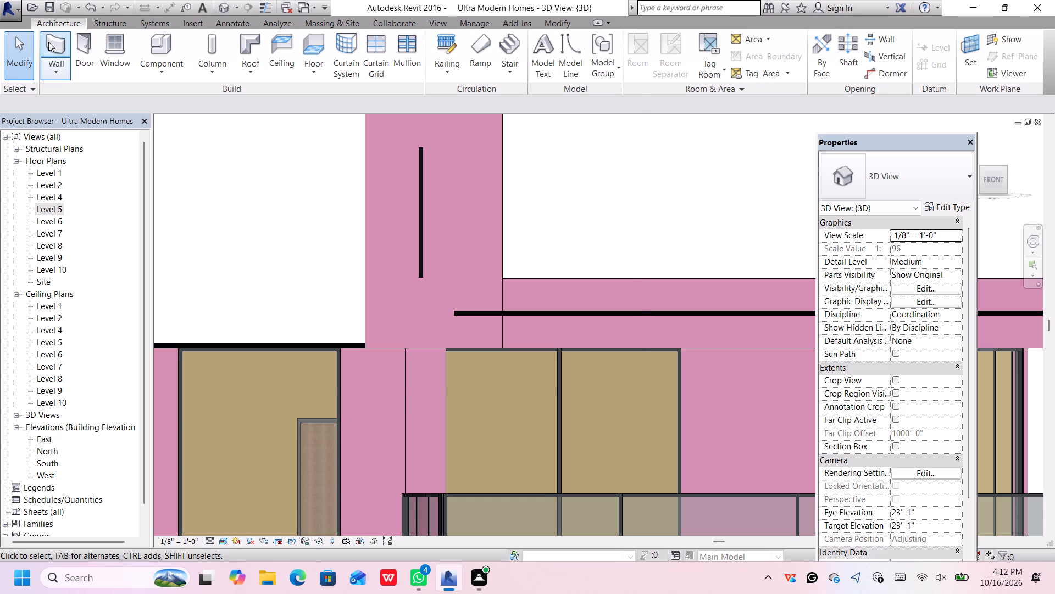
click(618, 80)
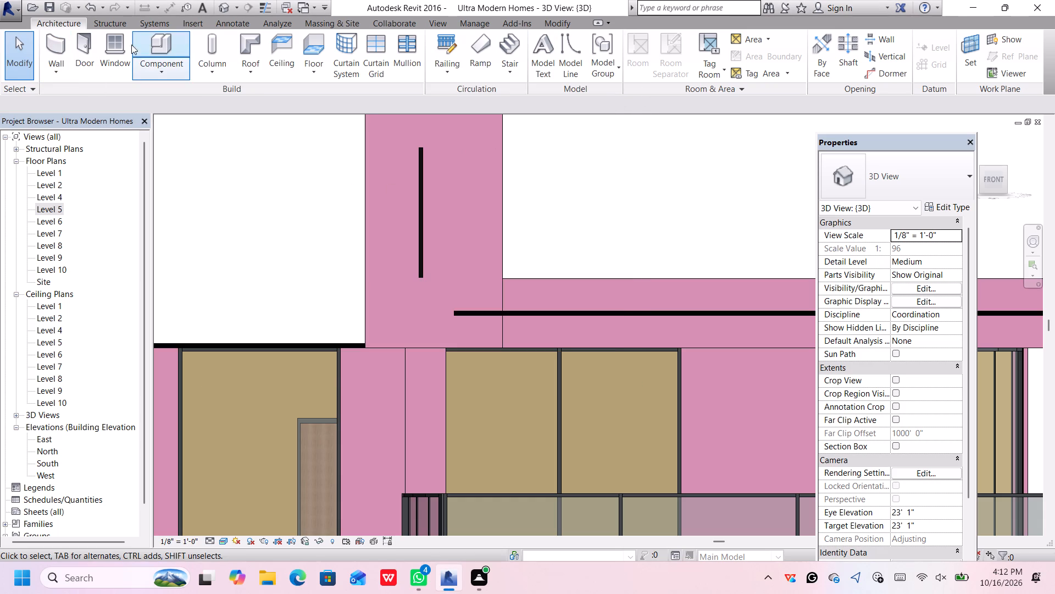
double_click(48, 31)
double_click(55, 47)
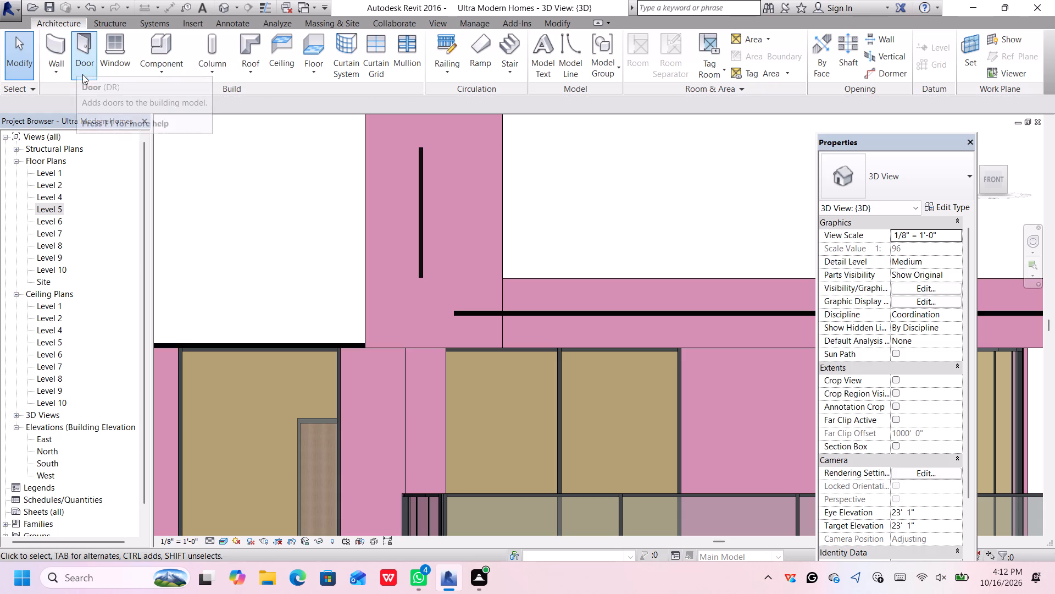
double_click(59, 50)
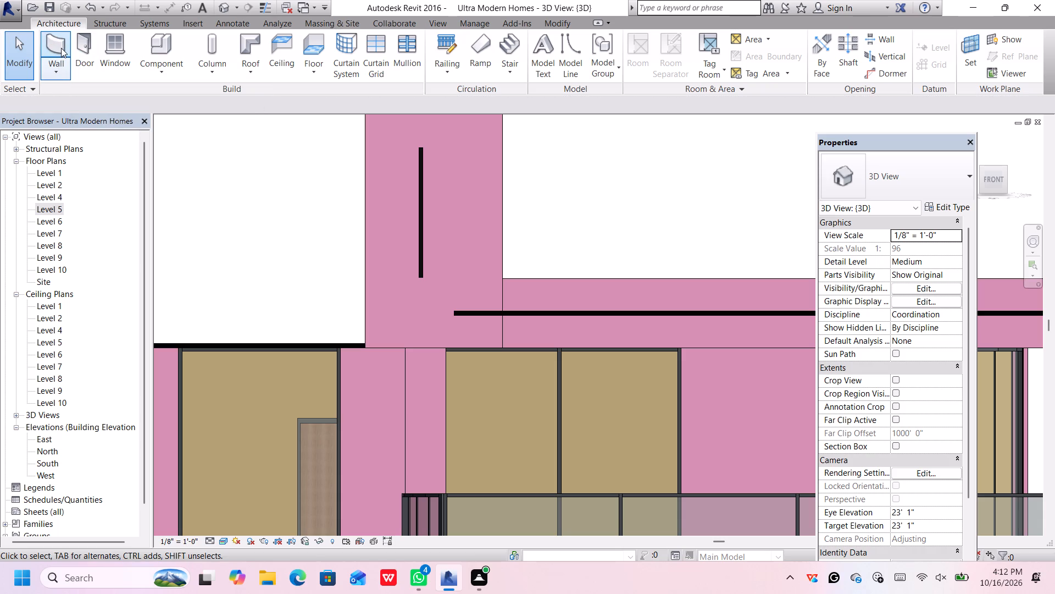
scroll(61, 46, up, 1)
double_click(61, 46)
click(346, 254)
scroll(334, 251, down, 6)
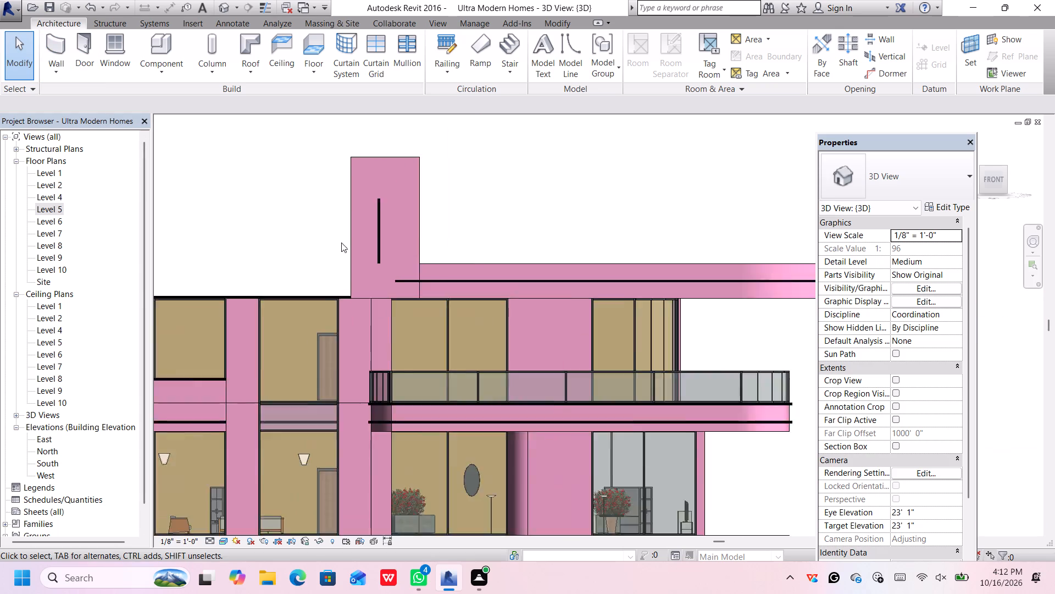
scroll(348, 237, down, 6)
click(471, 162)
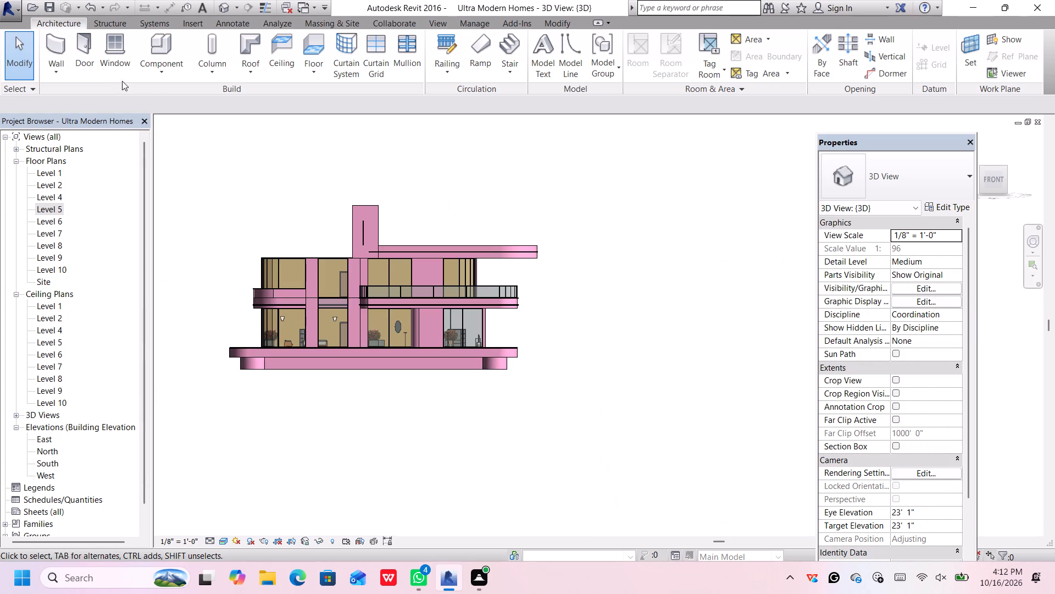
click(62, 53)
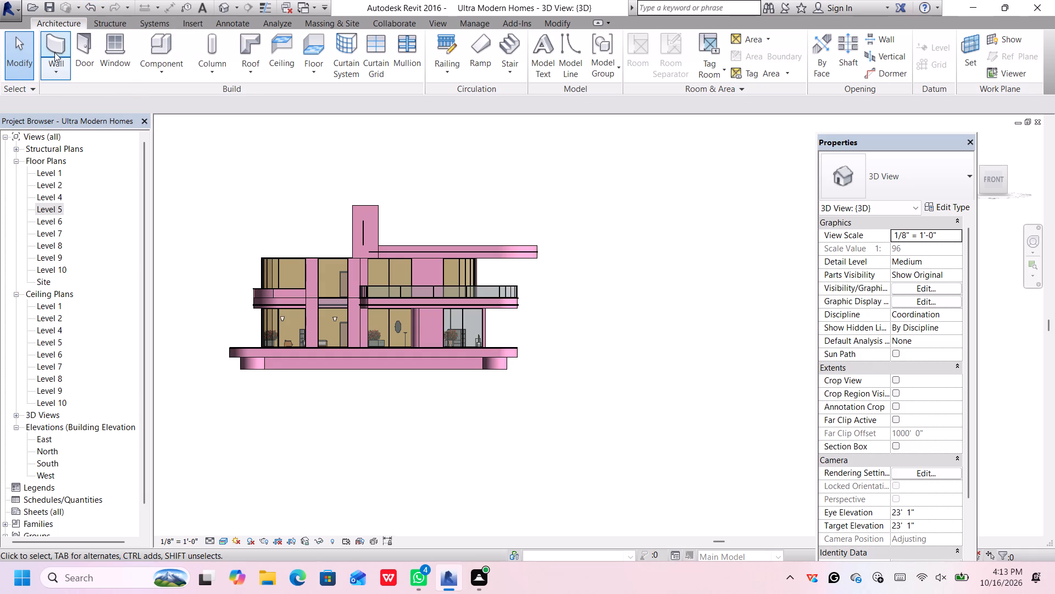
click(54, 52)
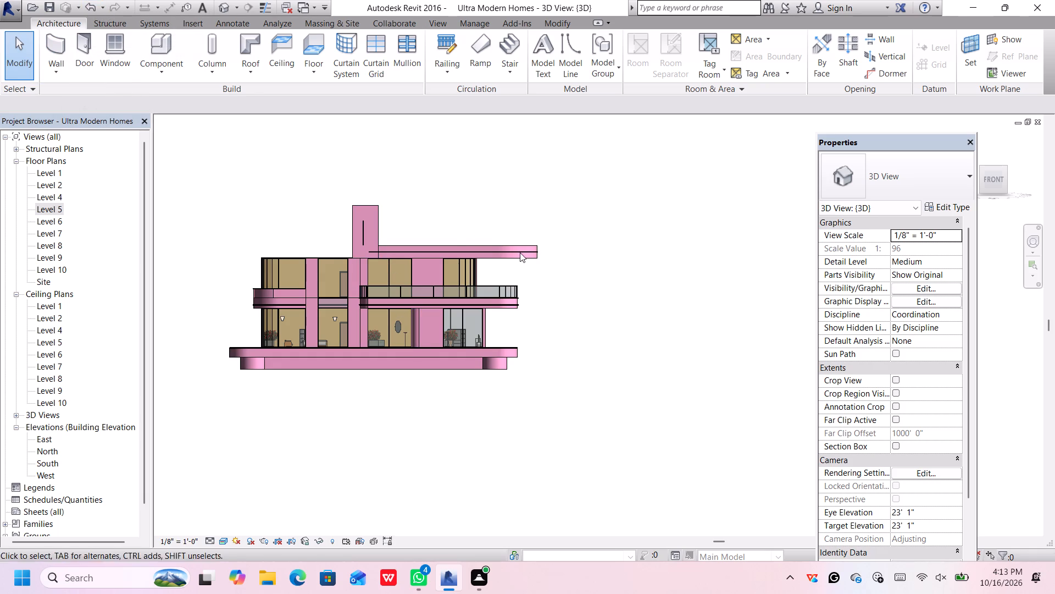
In the Level 5 floor plan, draw a Generic - 3" wall 2' 6" long along the front 12" rooftop wall's outer face, starting 2' 6" from its corner.
double_click(37, 210)
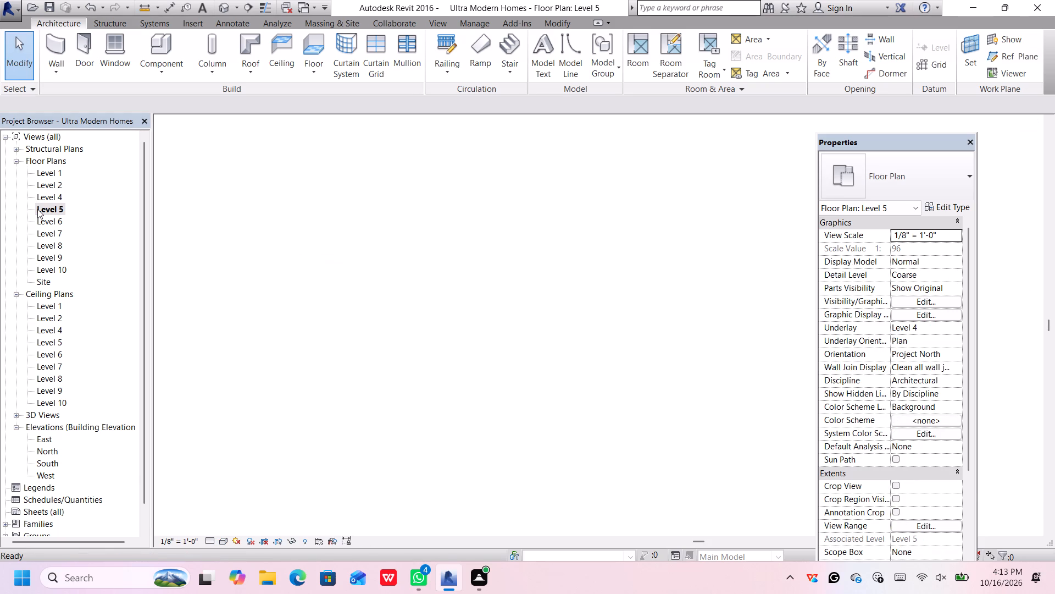
click(59, 56)
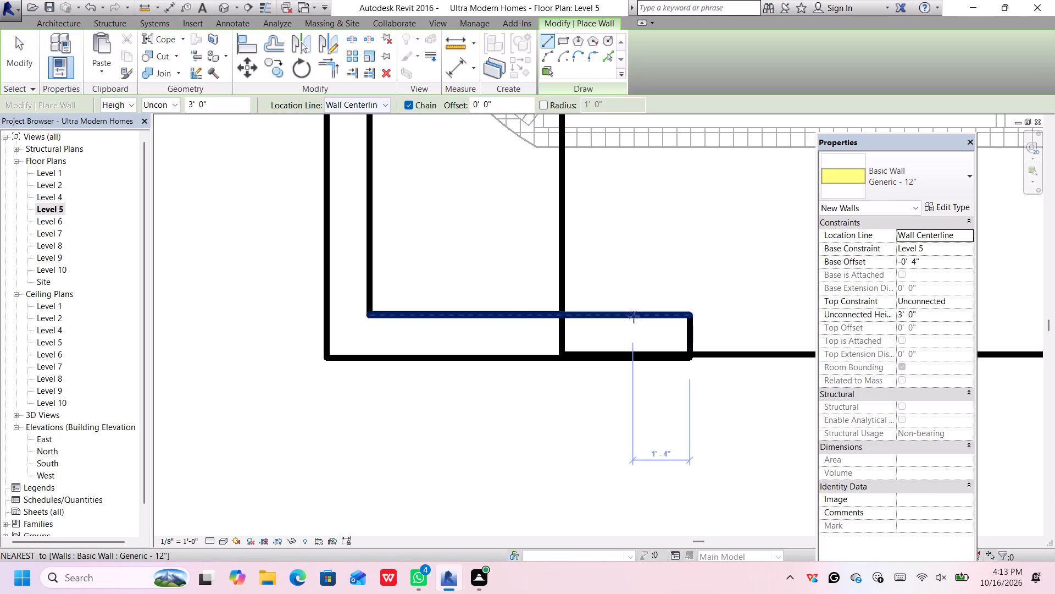
scroll(634, 316, down, 8)
scroll(582, 344, down, 10)
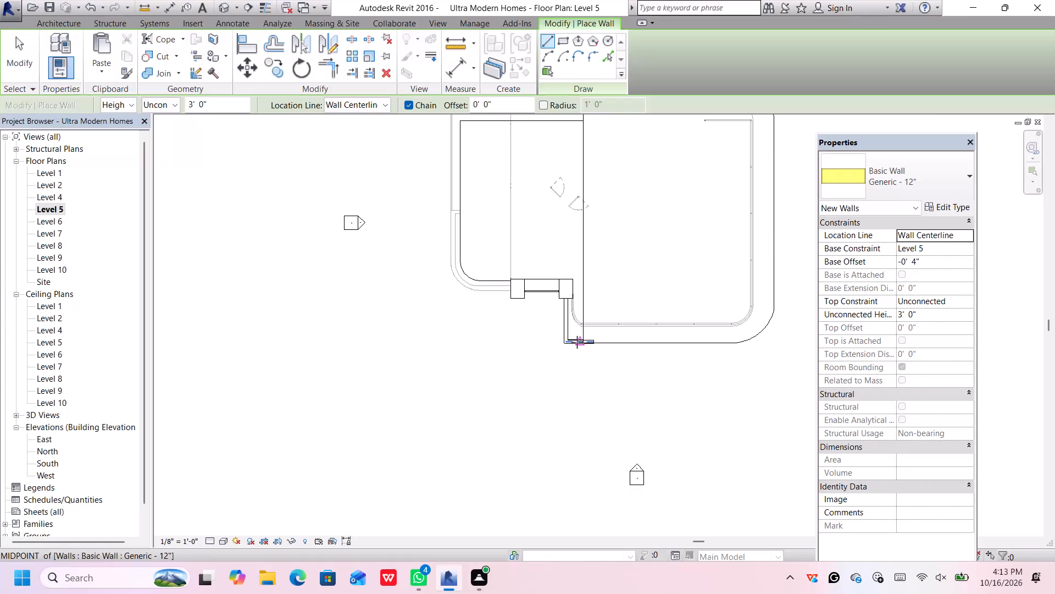
scroll(577, 342, up, 10)
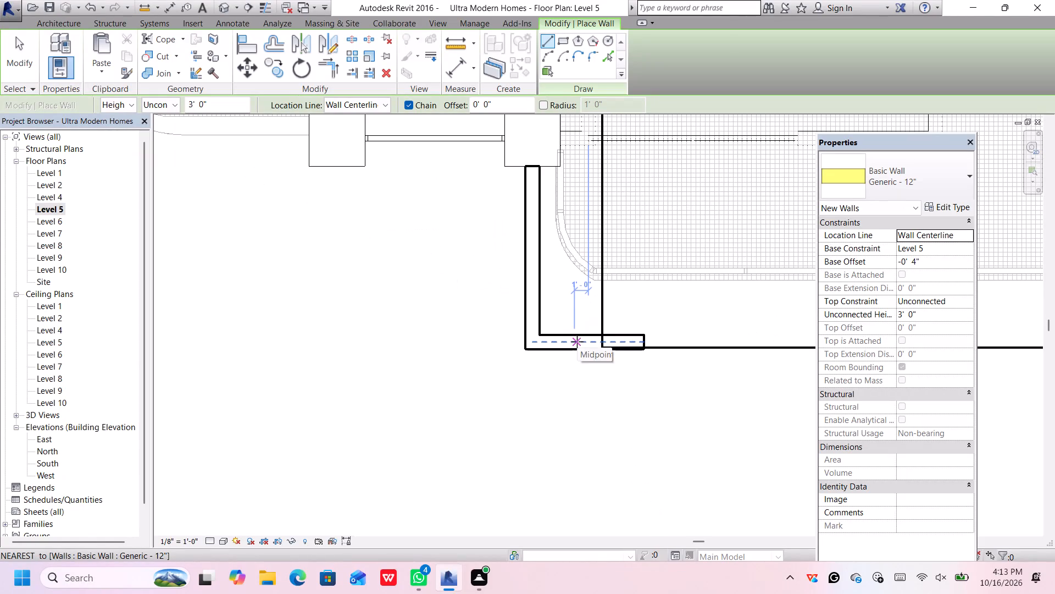
scroll(576, 350, up, 4)
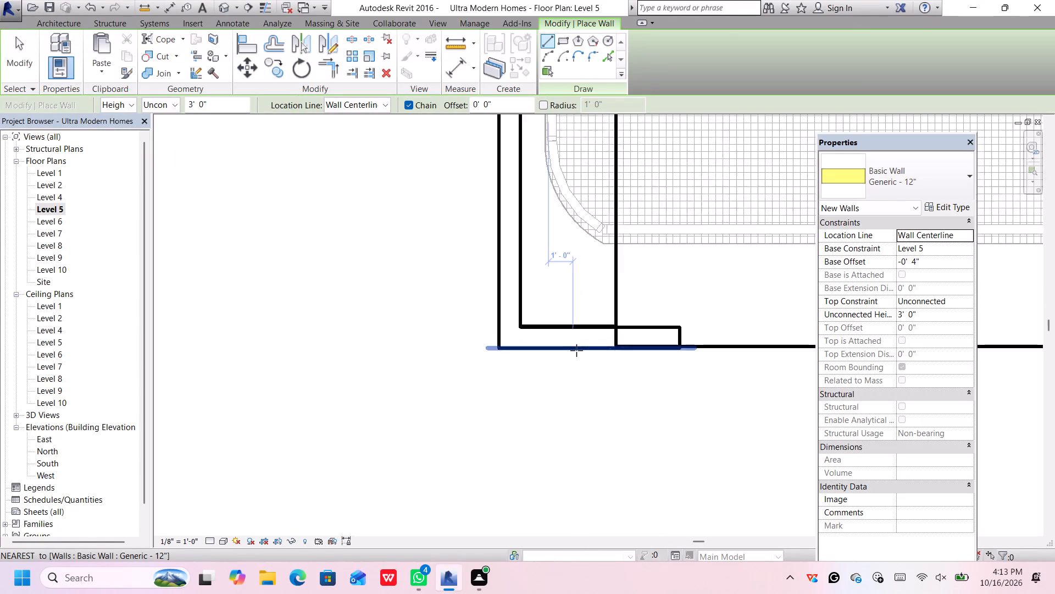
scroll(576, 350, up, 1)
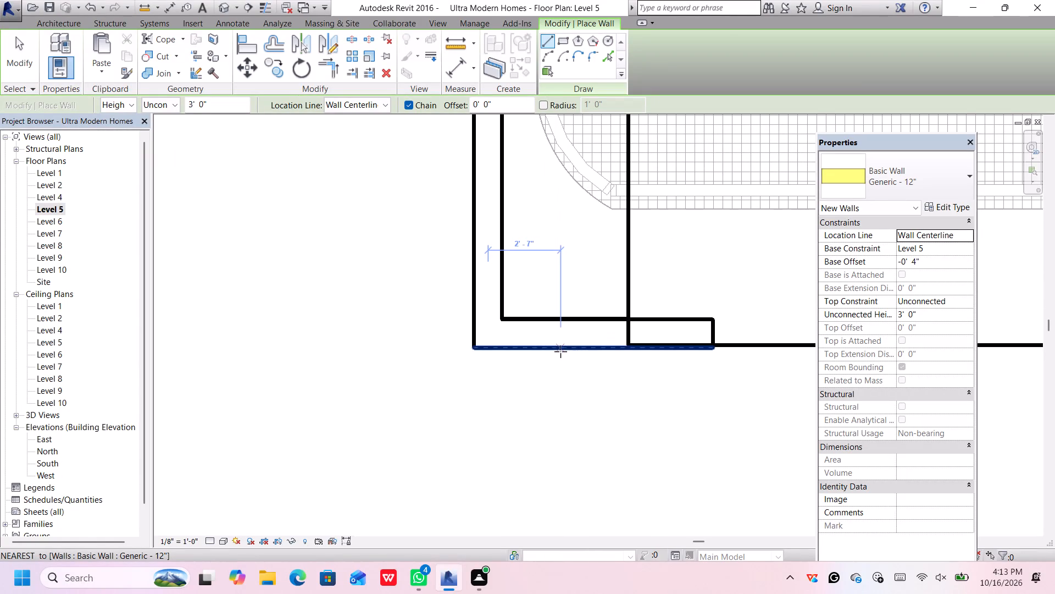
scroll(567, 364, up, 1)
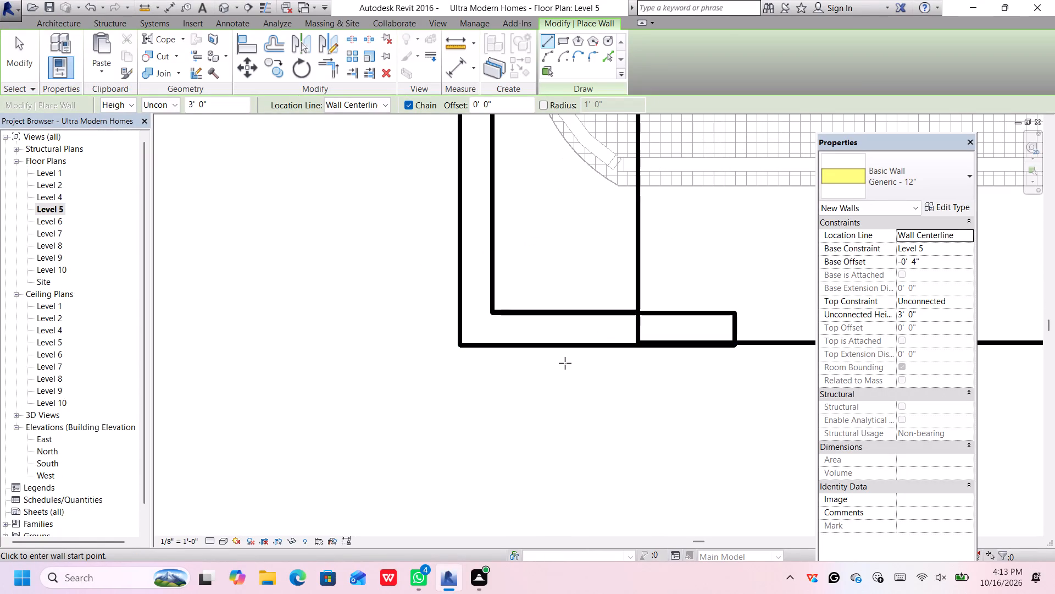
scroll(563, 362, down, 2)
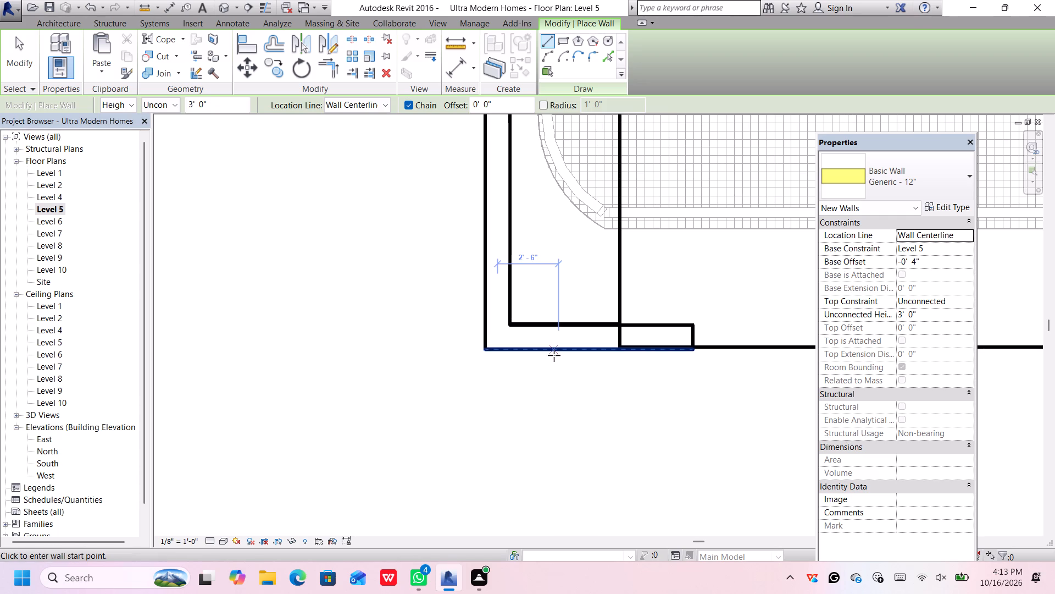
click(554, 355)
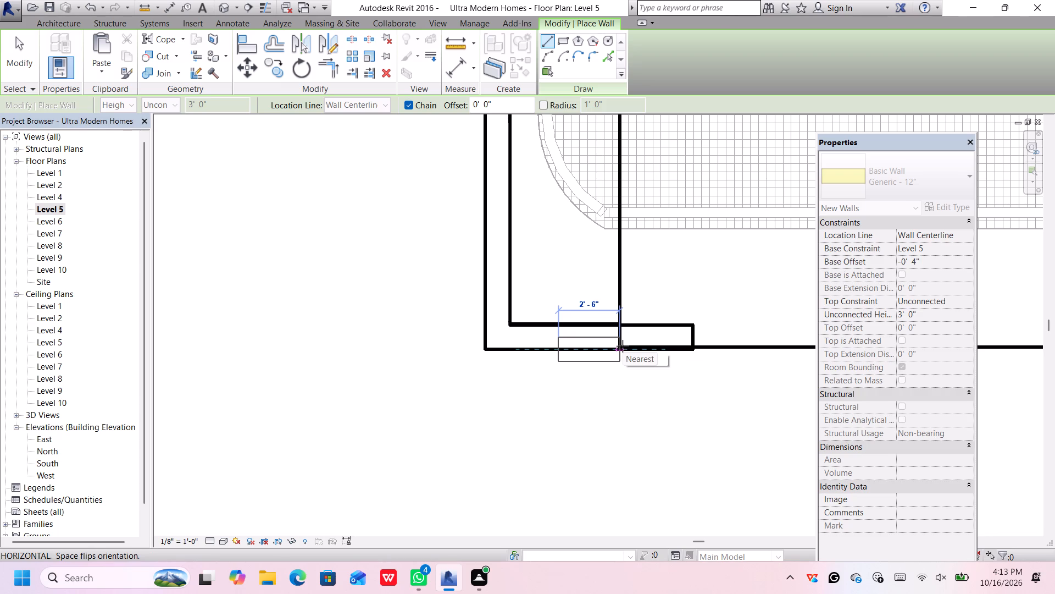
key(Escape)
click(921, 172)
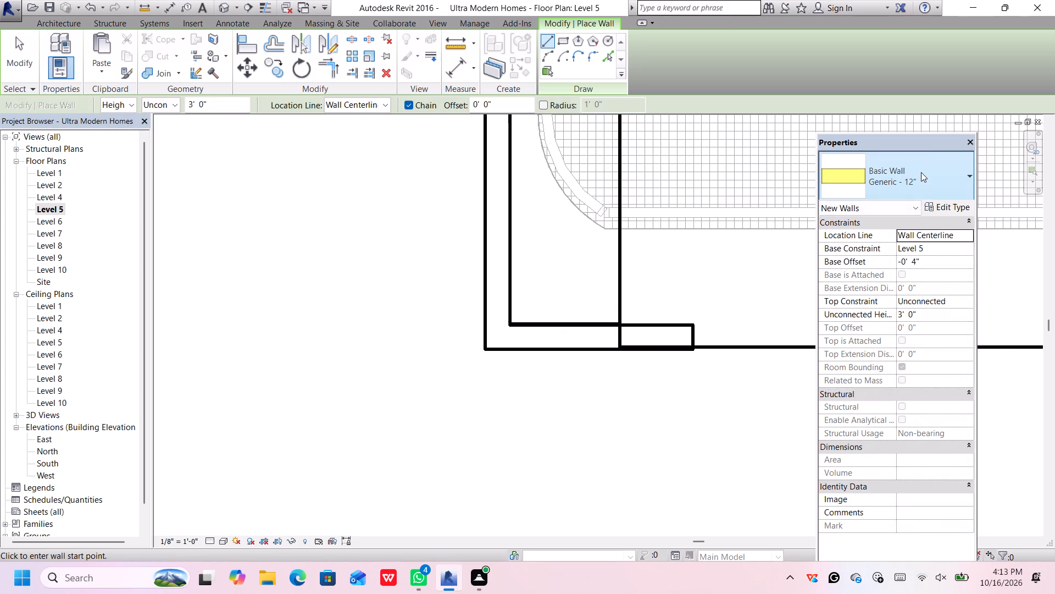
scroll(897, 306, up, 6)
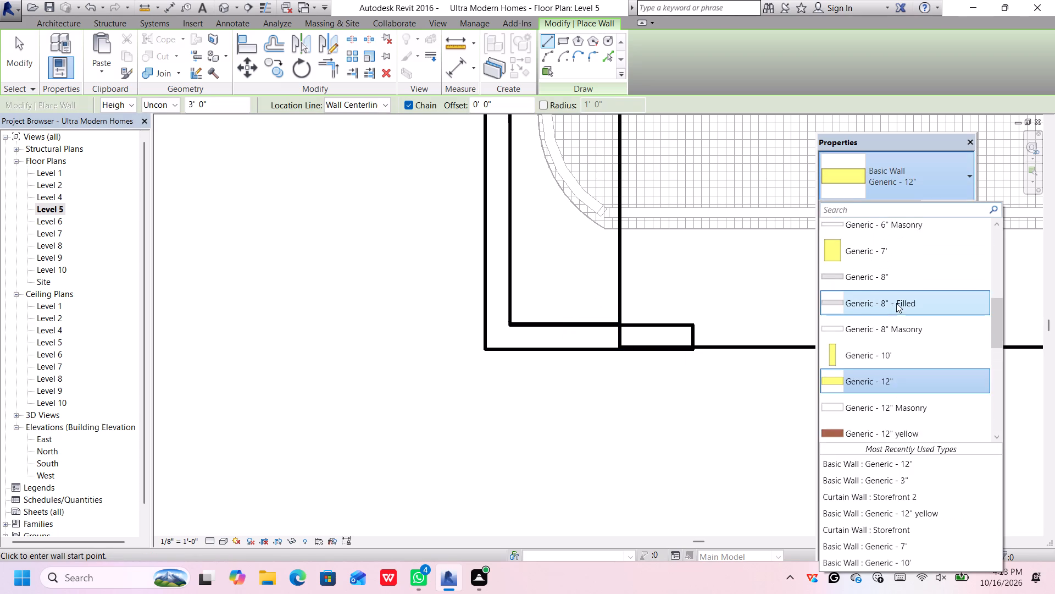
scroll(896, 303, up, 3)
click(906, 249)
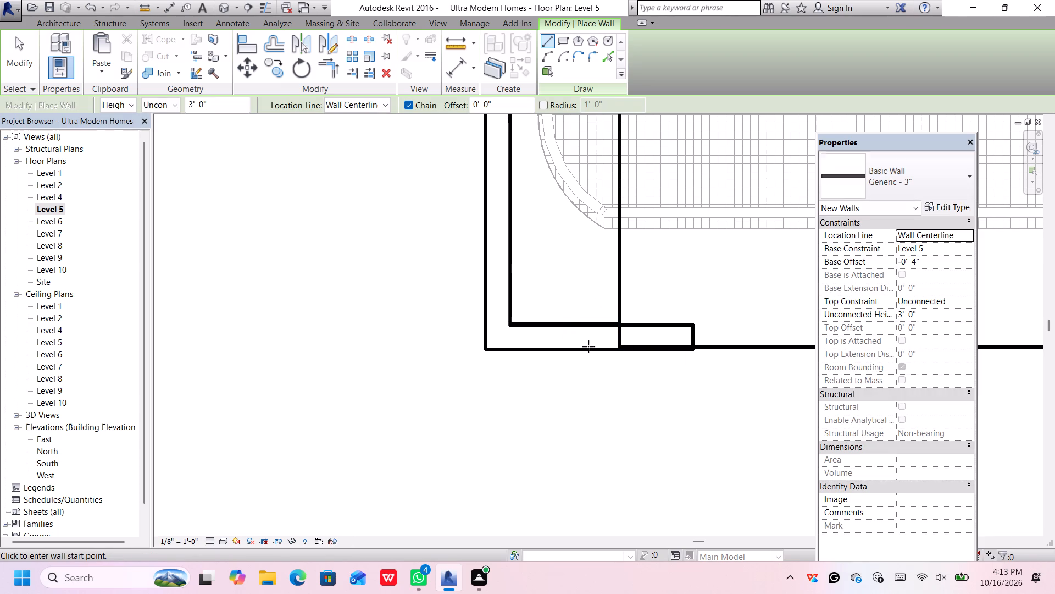
click(556, 350)
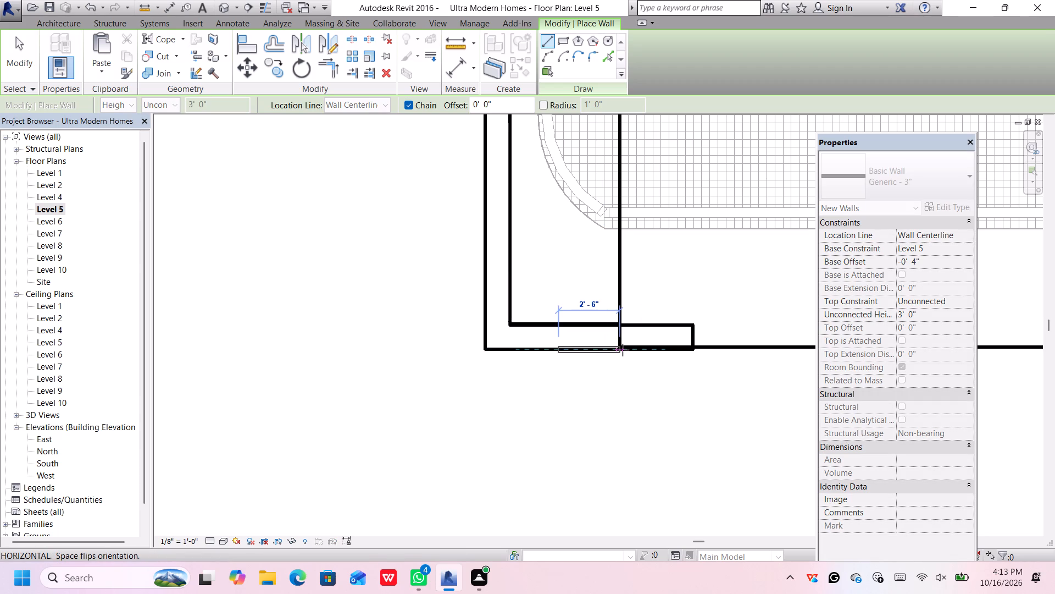
click(623, 350)
key(space)
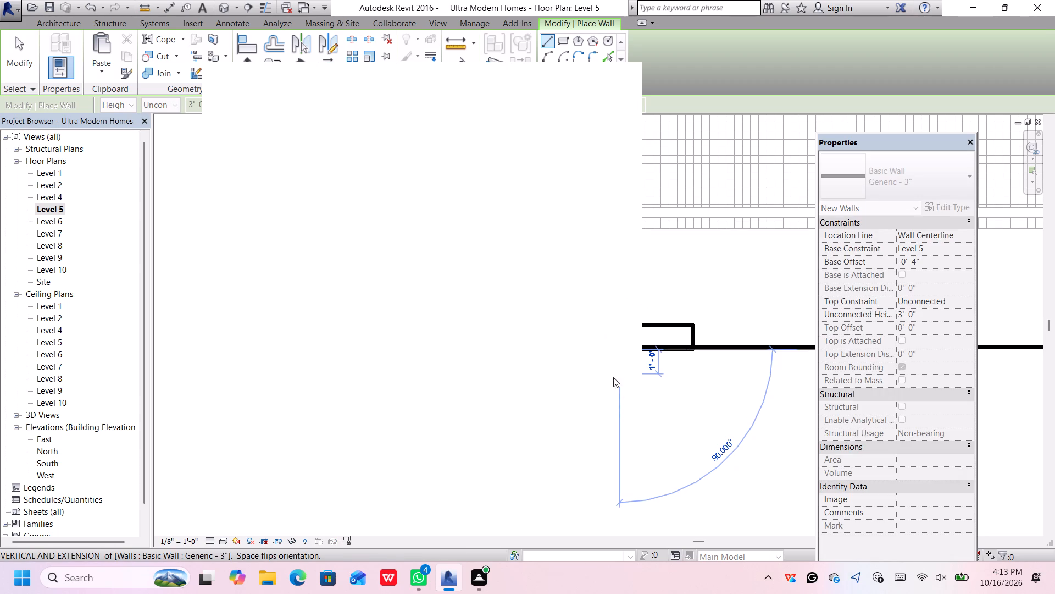
click(624, 85)
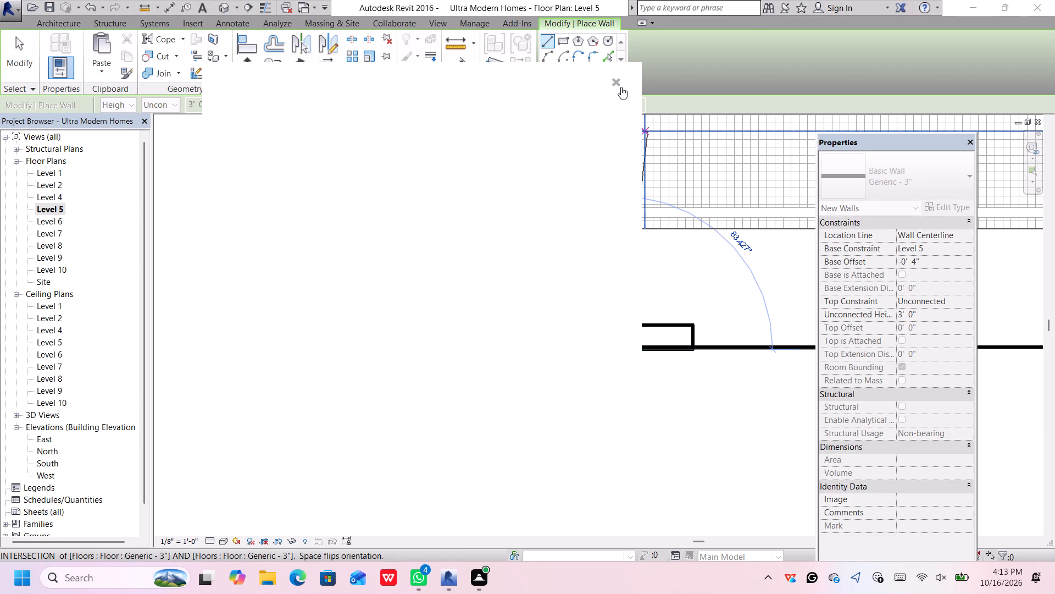
key(Escape)
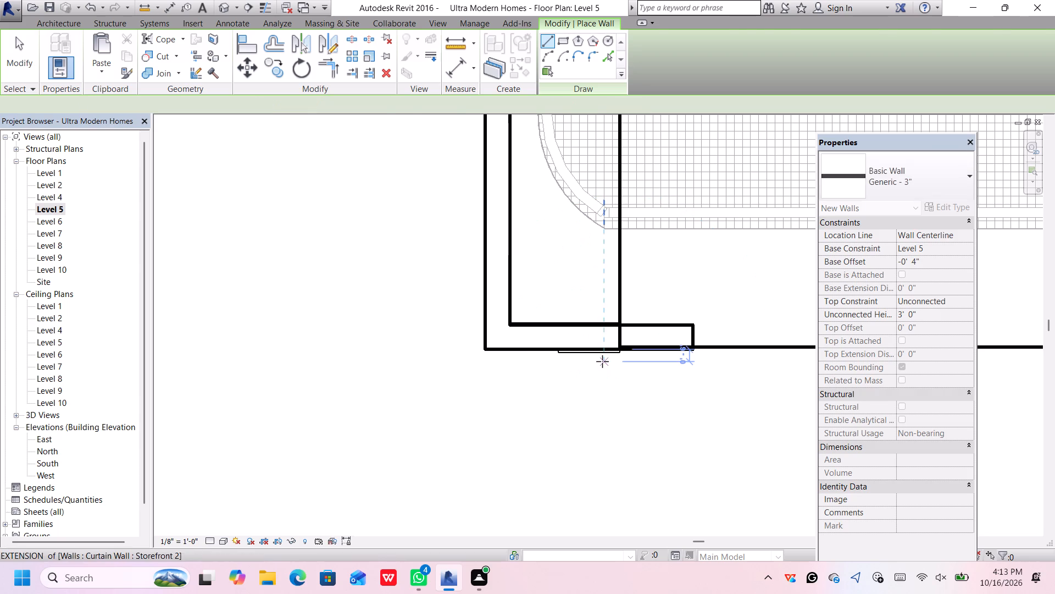
key(Escape)
Nudge the new Generic - 3" wall outward until its inner side sits flush against the outer face of the front 12" wall.
click(601, 351)
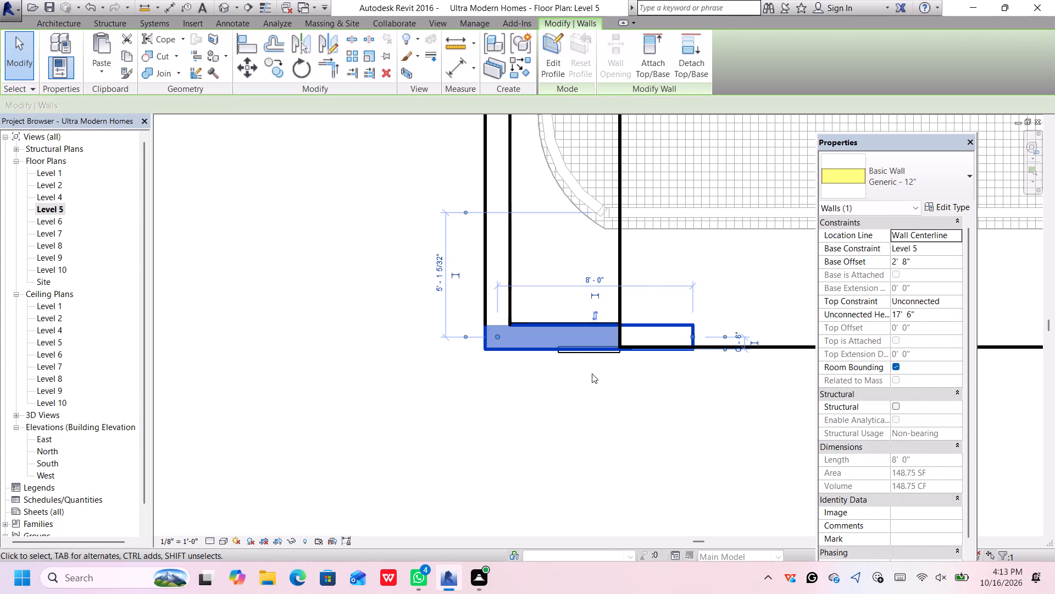
key(Escape)
click(592, 376)
scroll(612, 347, up, 5)
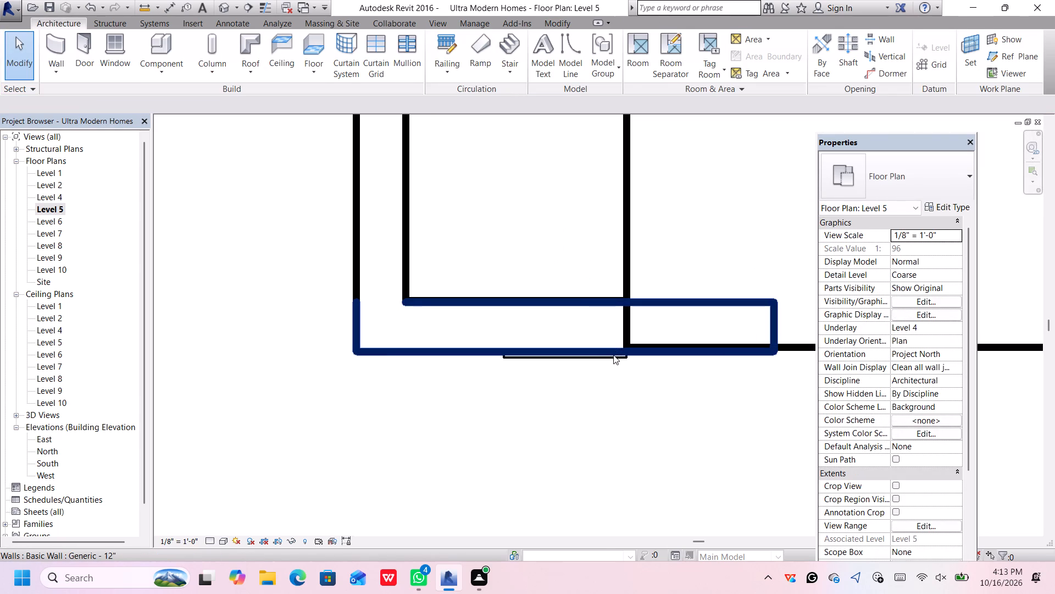
scroll(613, 359, up, 6)
click(613, 359)
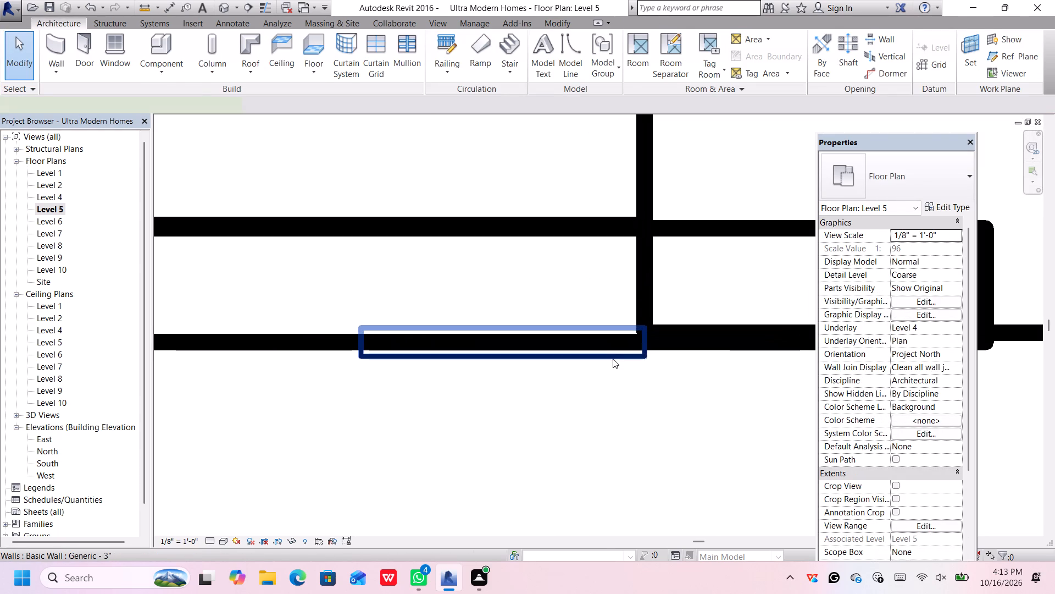
key(Down)
key(Down)
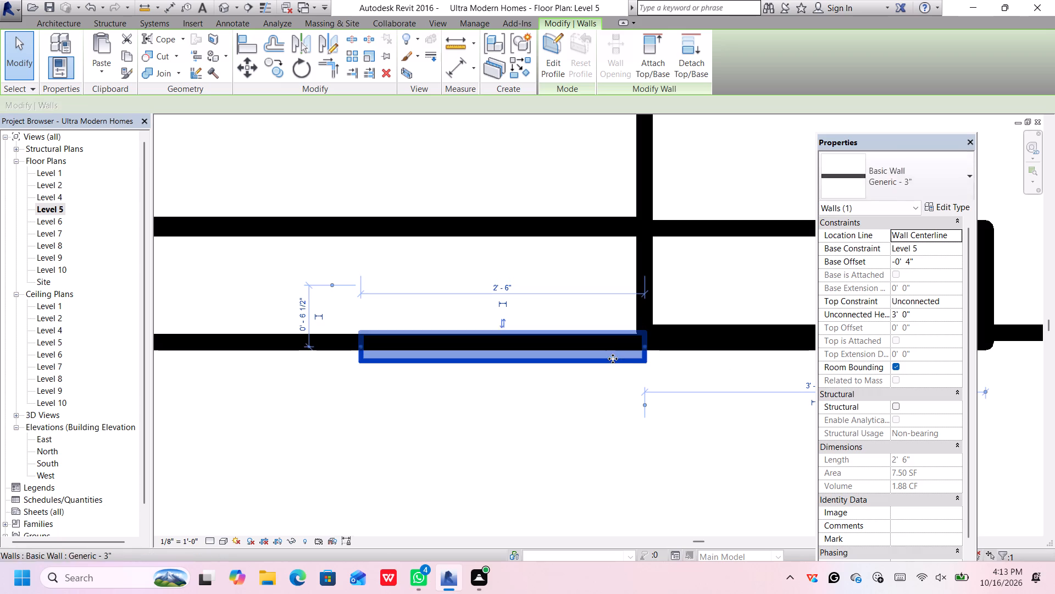
key(Down)
key(Down)
key(Down)
key(Down)
key(Down)
key(Down)
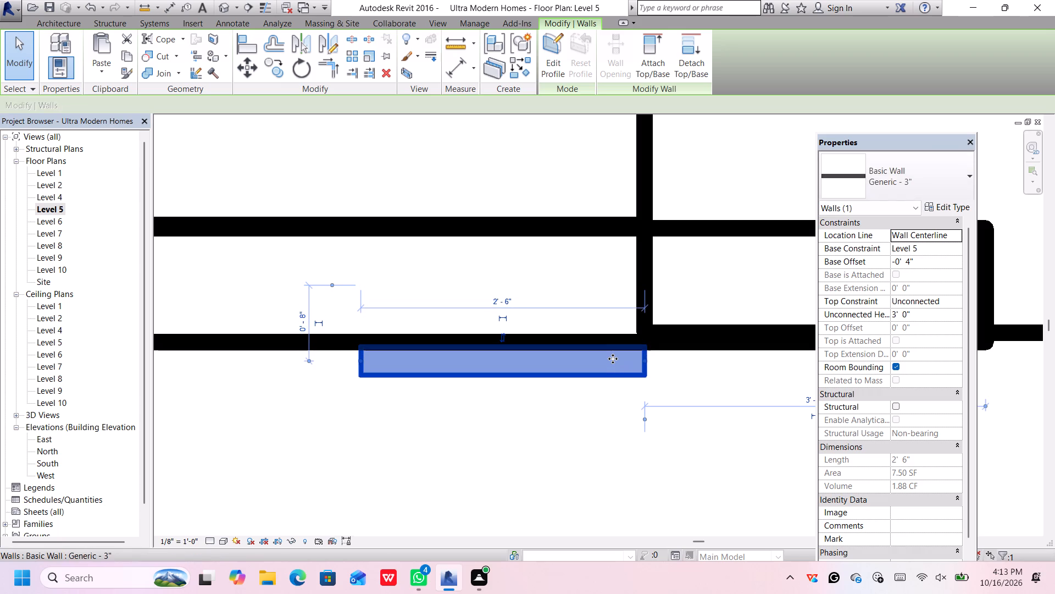
key(Down)
key(Down)
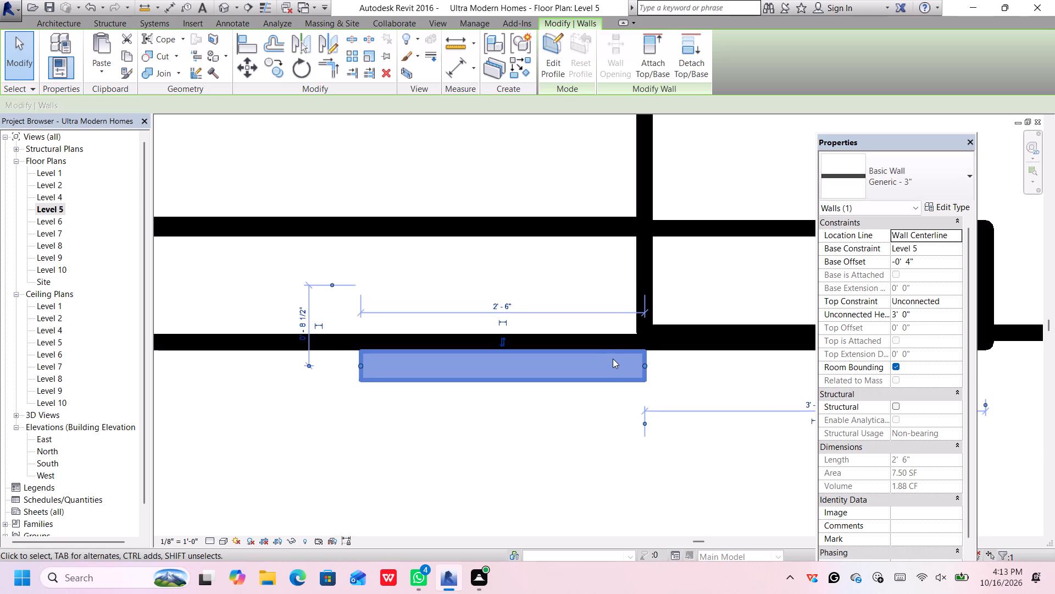
key(Up)
click(591, 411)
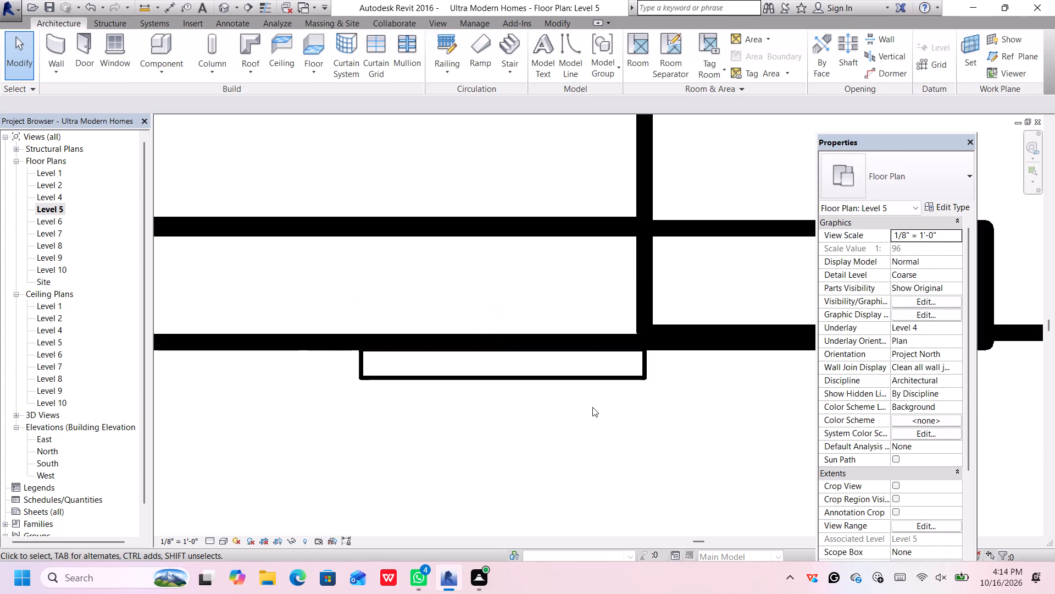
scroll(588, 392, down, 10)
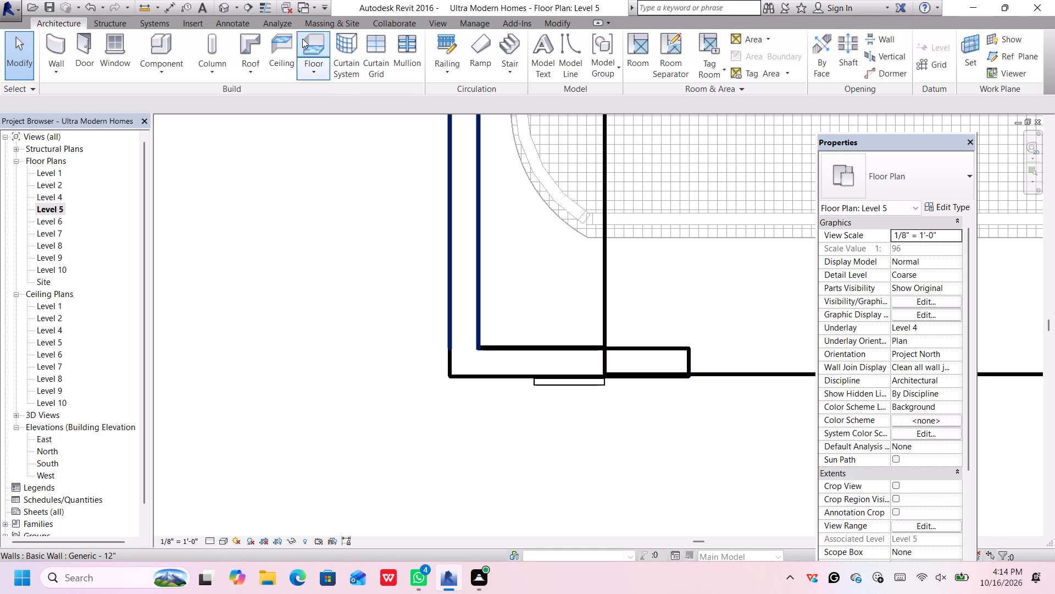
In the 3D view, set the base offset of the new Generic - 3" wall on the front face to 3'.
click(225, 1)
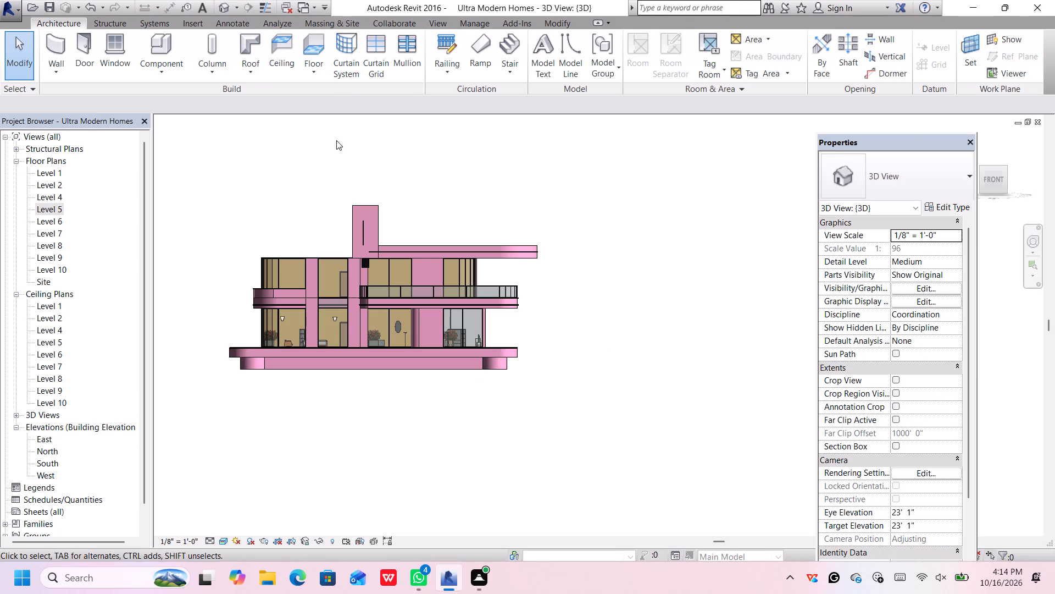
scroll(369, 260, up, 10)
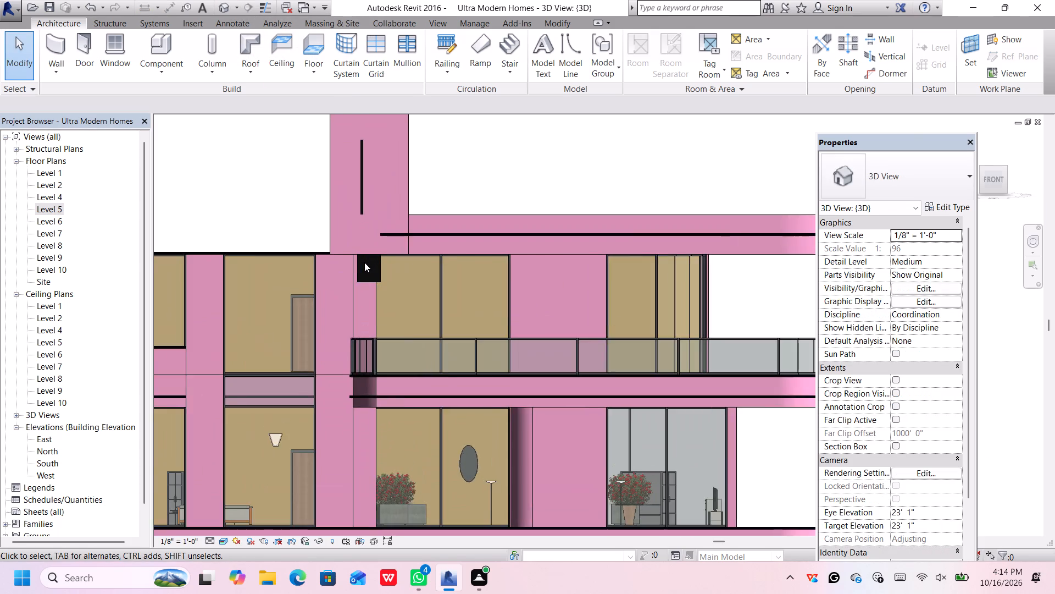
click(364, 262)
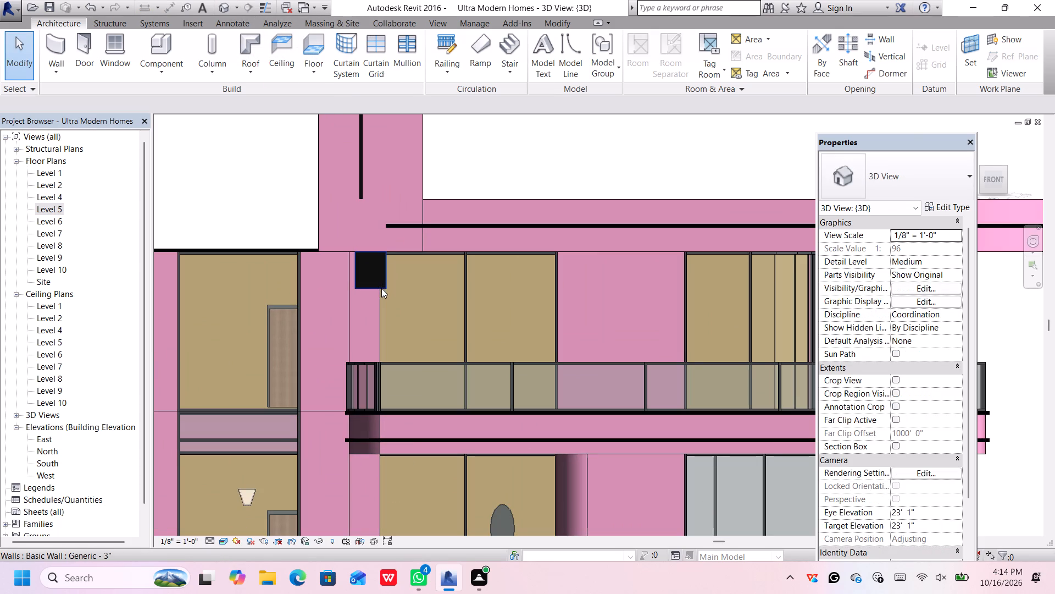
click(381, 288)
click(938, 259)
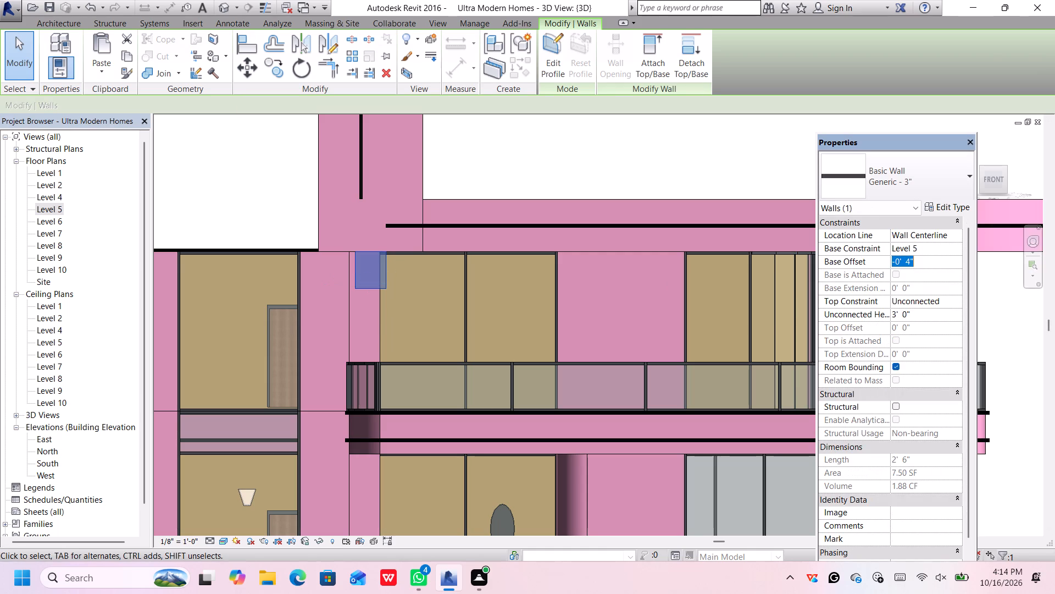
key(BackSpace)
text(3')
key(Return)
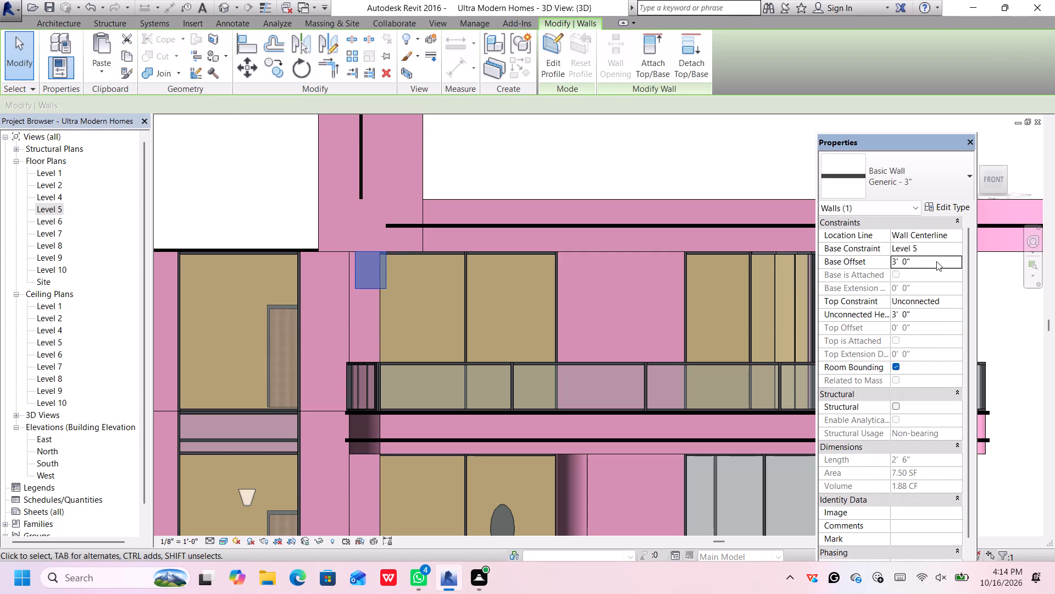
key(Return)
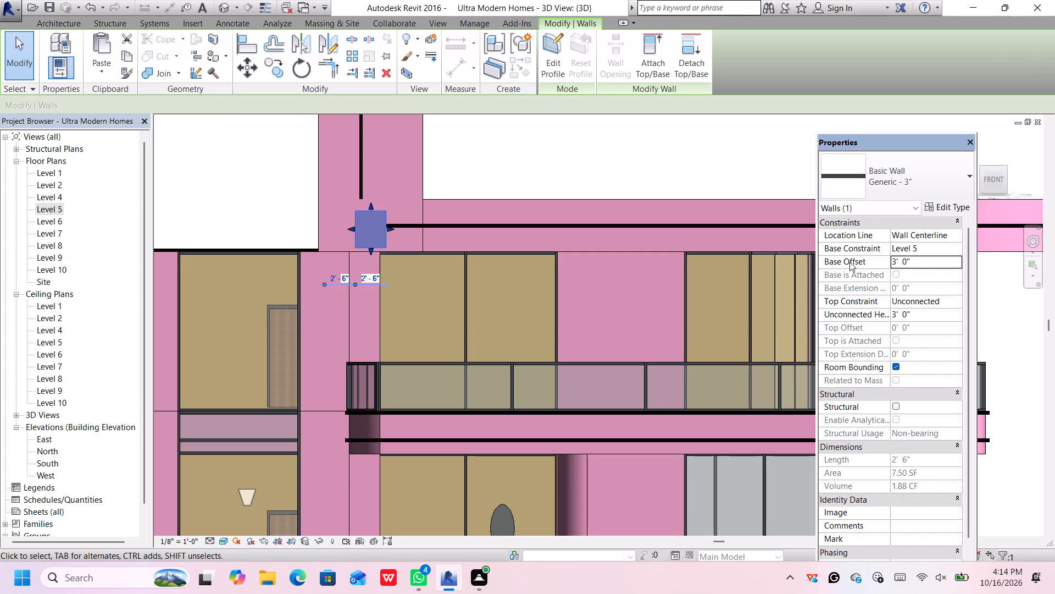
Set the Generic - 3" wall's base offset to 4' so it bridges the vertical and horizontal strips.
click(919, 260)
key(BackSpace)
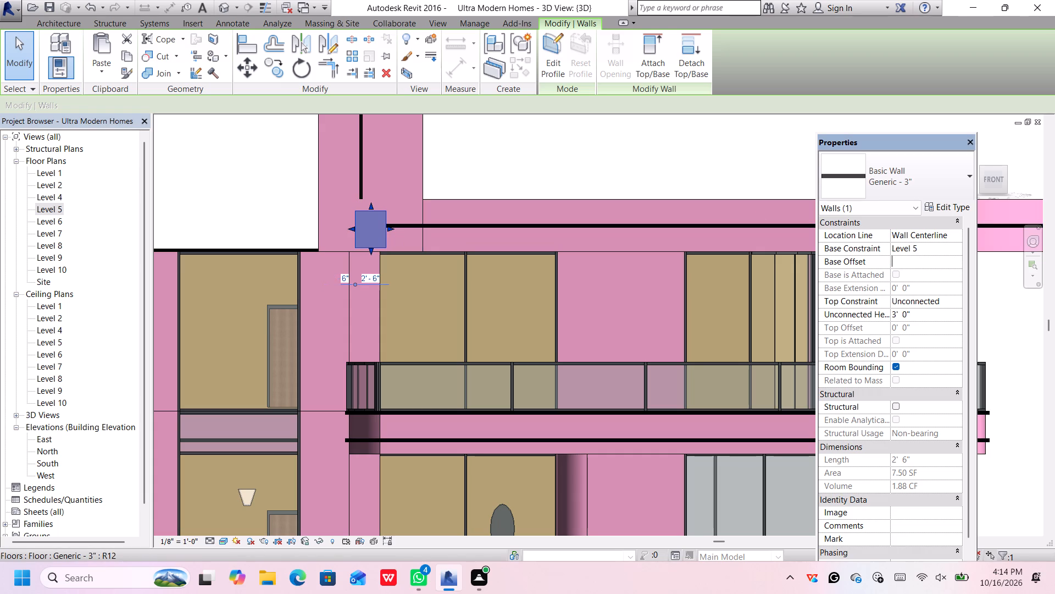
text(4')
key(Return)
key(Return)
scroll(377, 222, up, 1)
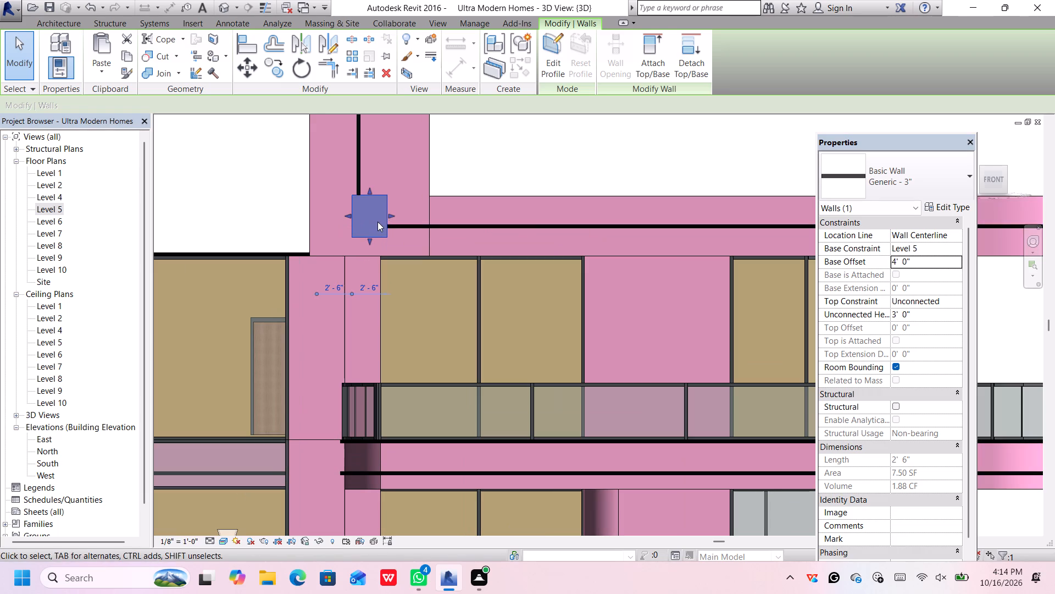
click(468, 163)
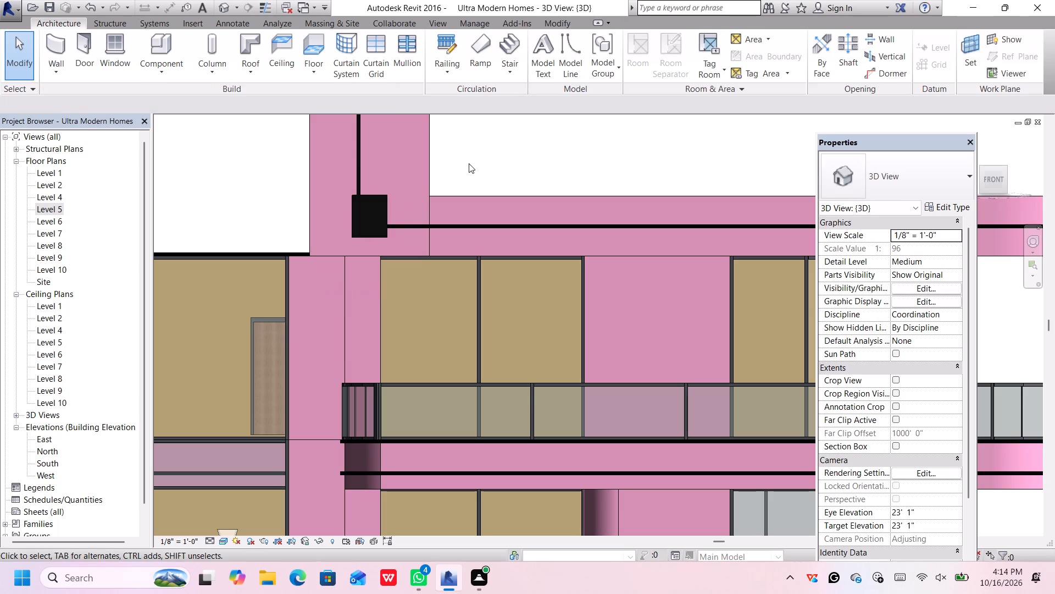
Open the profile of the small Generic - 3" wall between the two strips for editing.
scroll(358, 208, up, 2)
scroll(404, 201, up, 3)
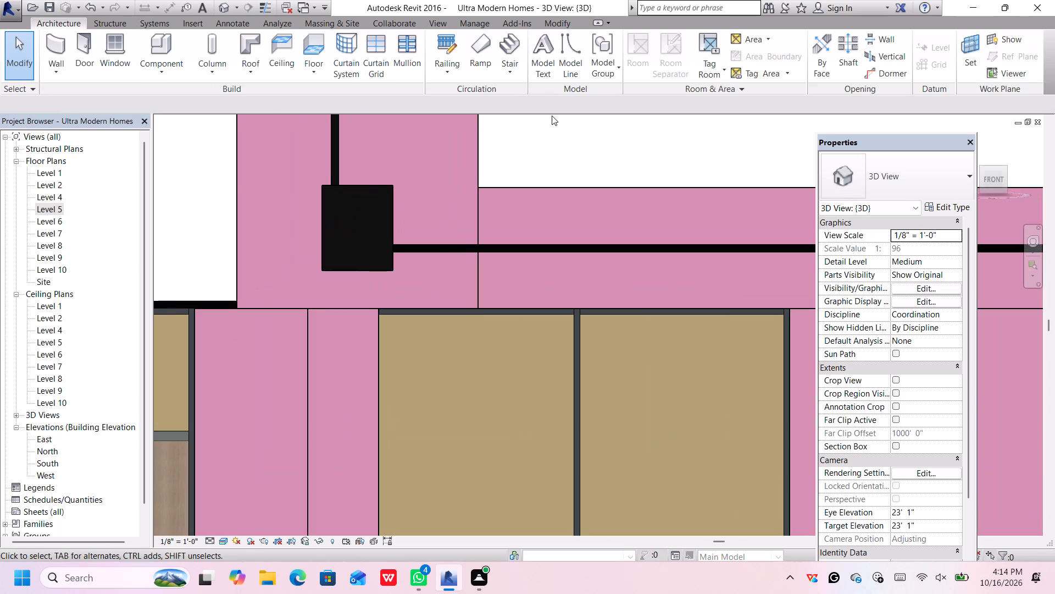
middle_drag(552, 133, 521, 169)
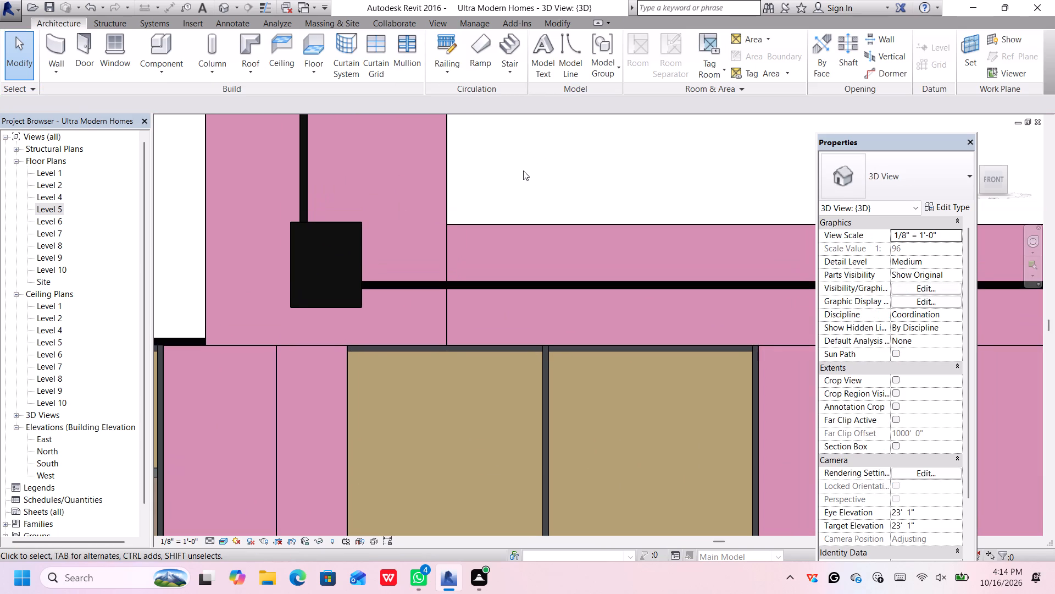
click(354, 225)
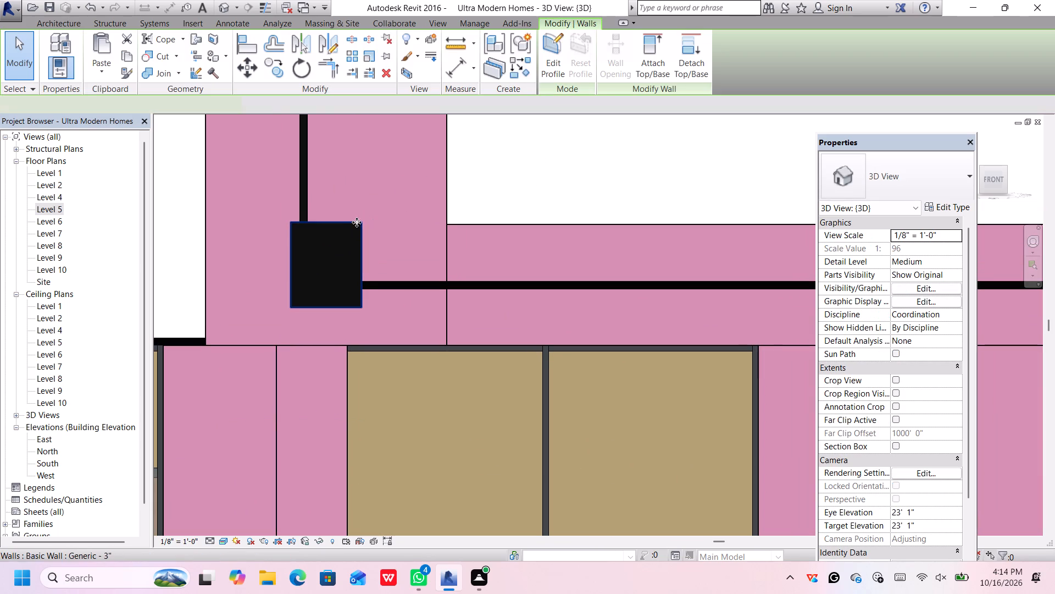
click(552, 43)
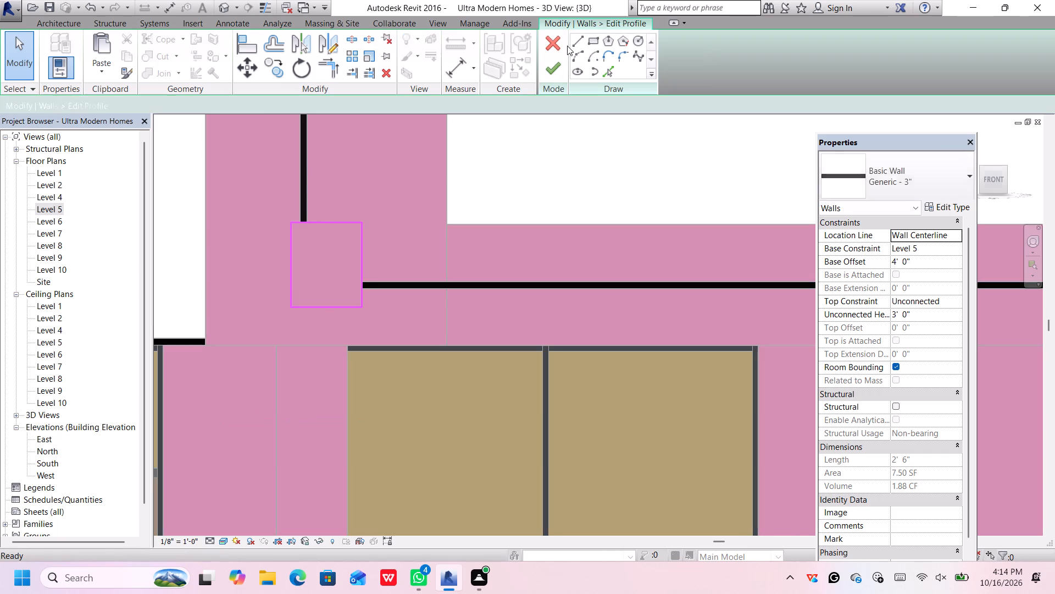
scroll(356, 211, up, 1)
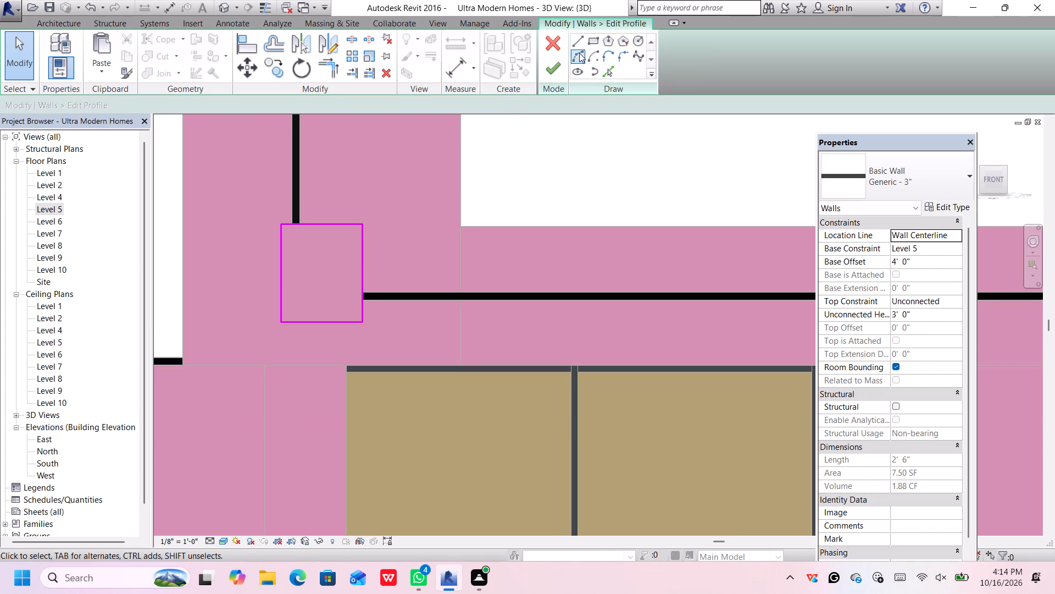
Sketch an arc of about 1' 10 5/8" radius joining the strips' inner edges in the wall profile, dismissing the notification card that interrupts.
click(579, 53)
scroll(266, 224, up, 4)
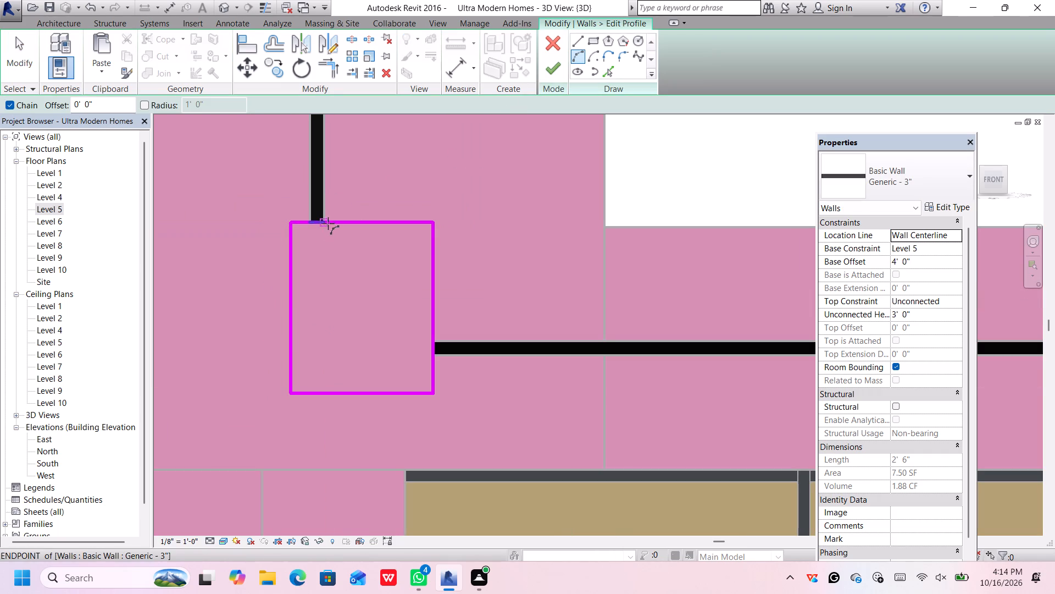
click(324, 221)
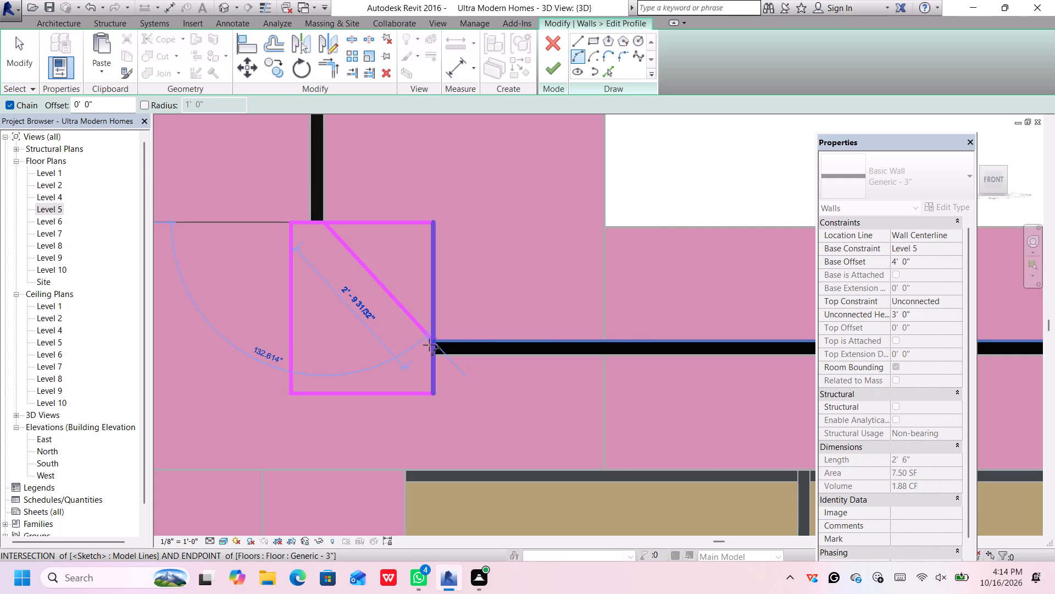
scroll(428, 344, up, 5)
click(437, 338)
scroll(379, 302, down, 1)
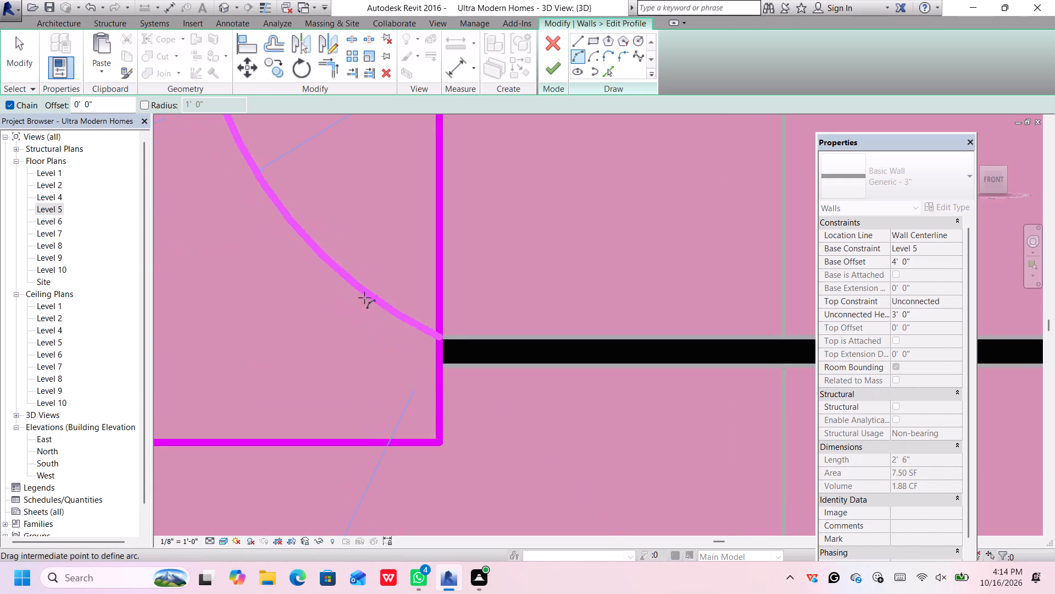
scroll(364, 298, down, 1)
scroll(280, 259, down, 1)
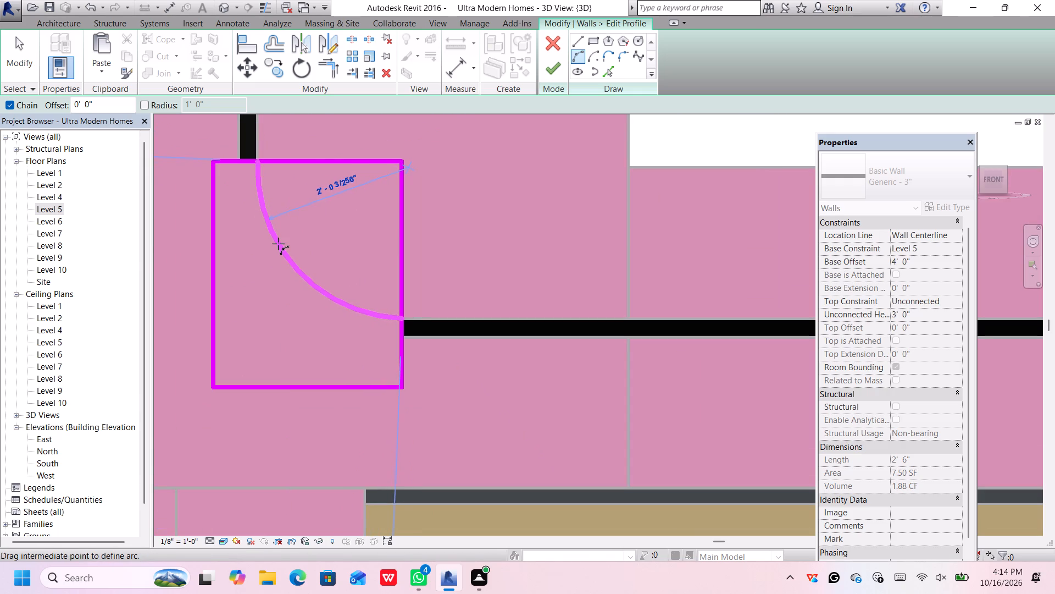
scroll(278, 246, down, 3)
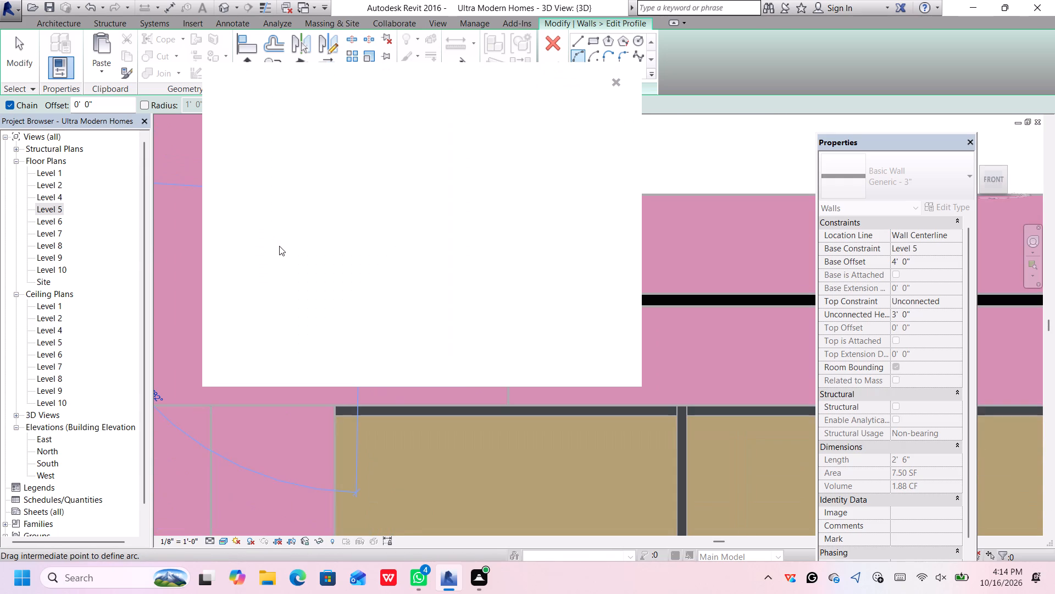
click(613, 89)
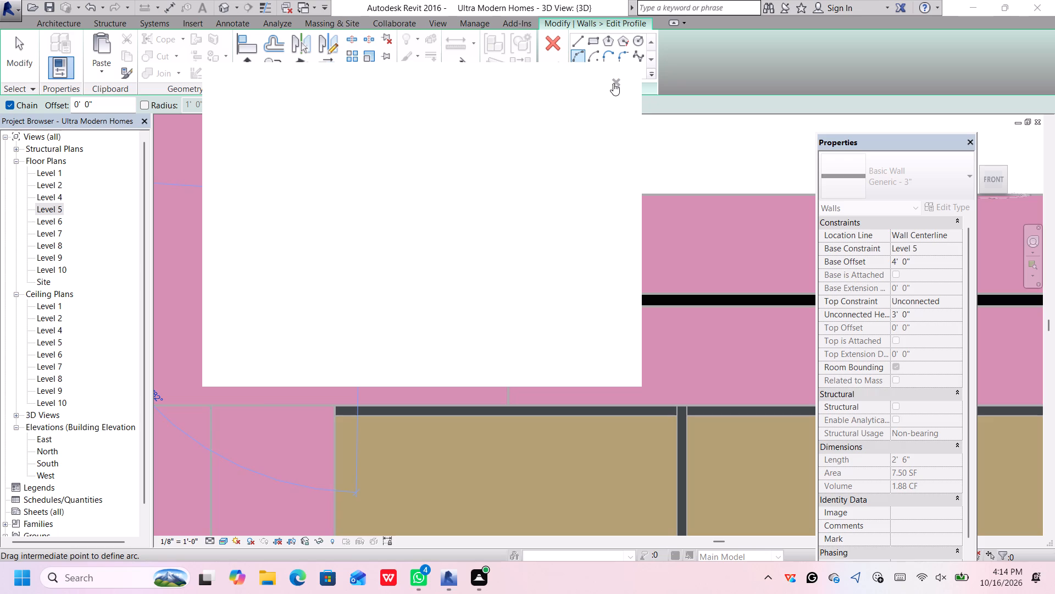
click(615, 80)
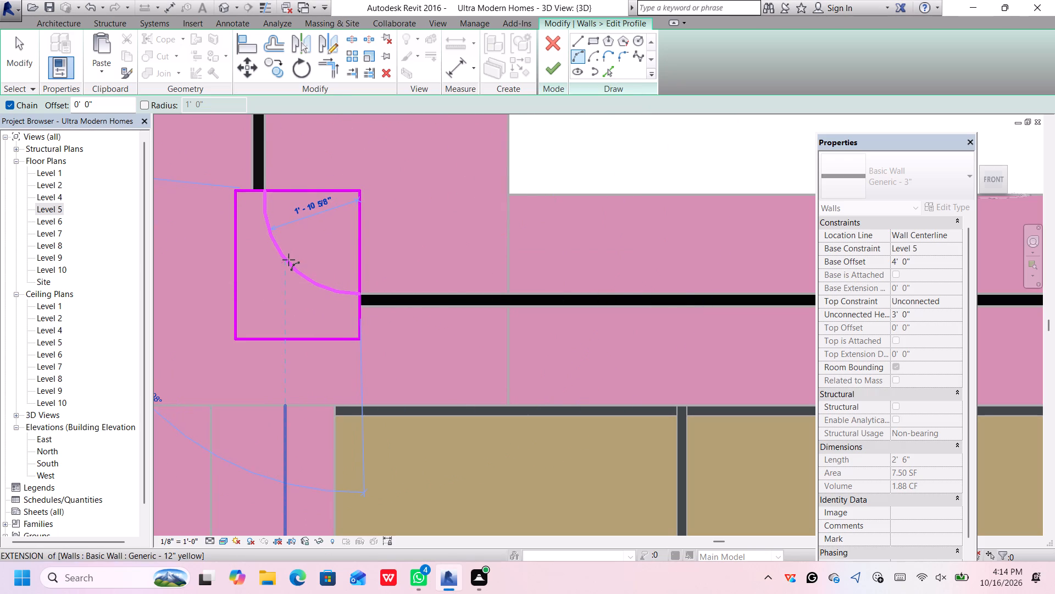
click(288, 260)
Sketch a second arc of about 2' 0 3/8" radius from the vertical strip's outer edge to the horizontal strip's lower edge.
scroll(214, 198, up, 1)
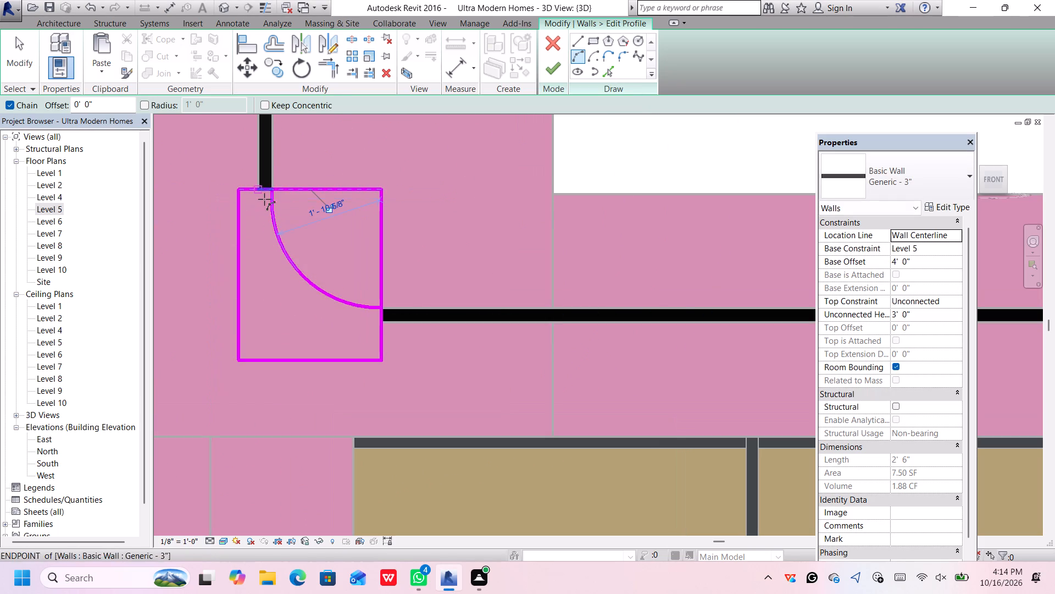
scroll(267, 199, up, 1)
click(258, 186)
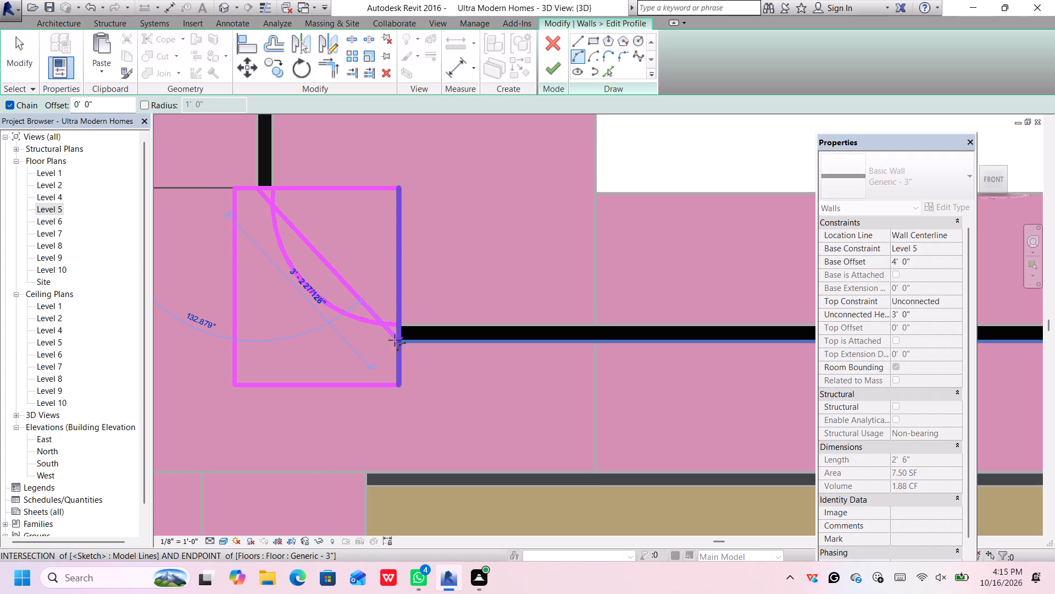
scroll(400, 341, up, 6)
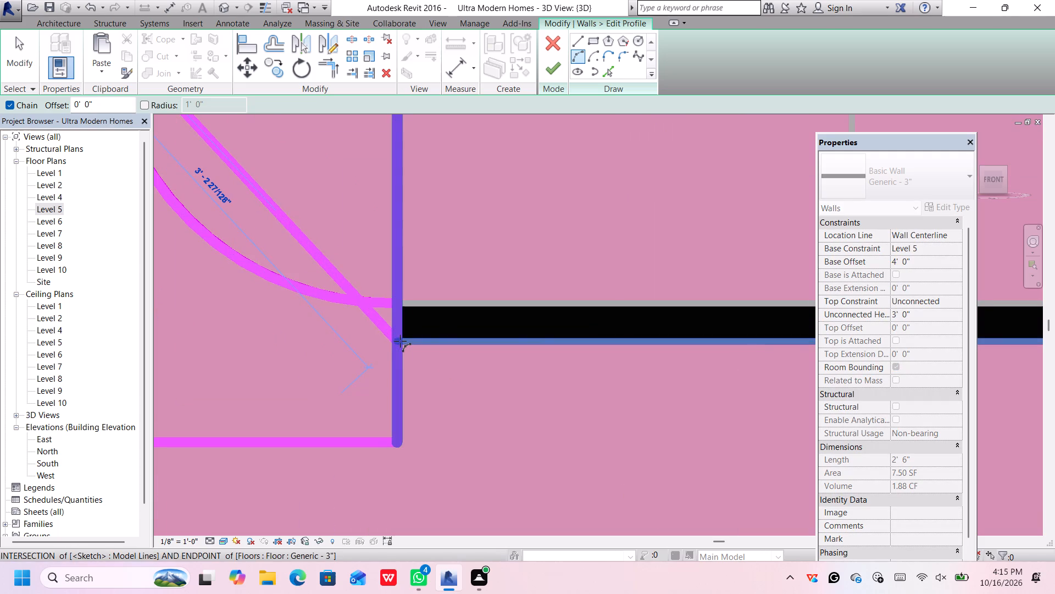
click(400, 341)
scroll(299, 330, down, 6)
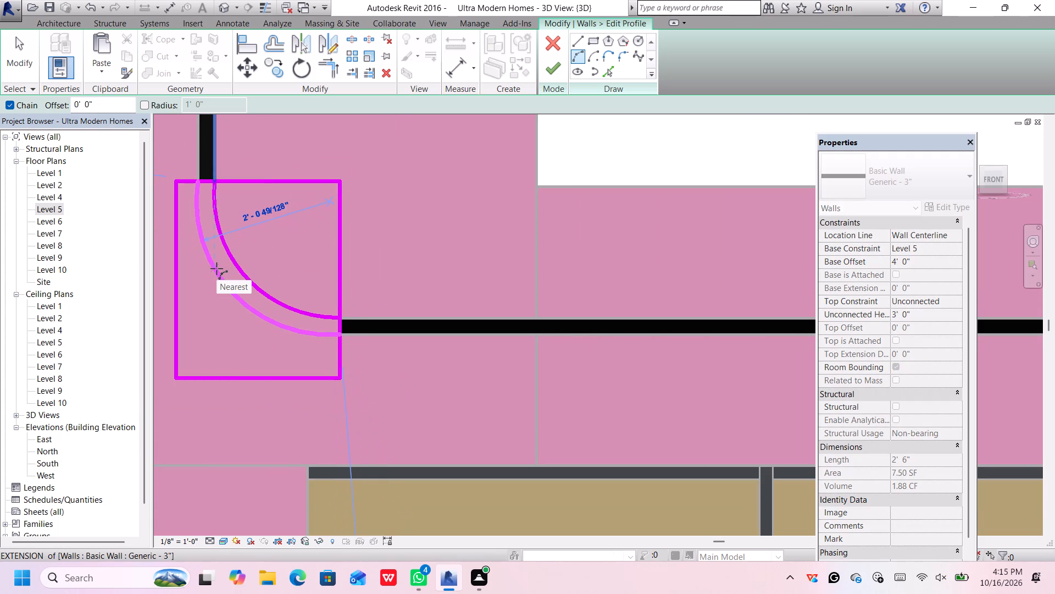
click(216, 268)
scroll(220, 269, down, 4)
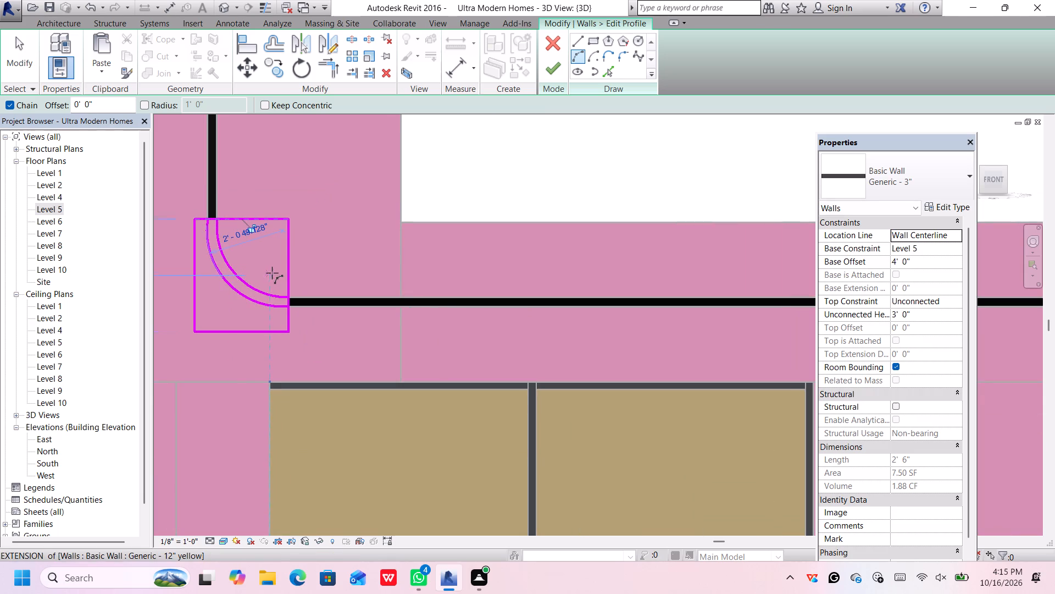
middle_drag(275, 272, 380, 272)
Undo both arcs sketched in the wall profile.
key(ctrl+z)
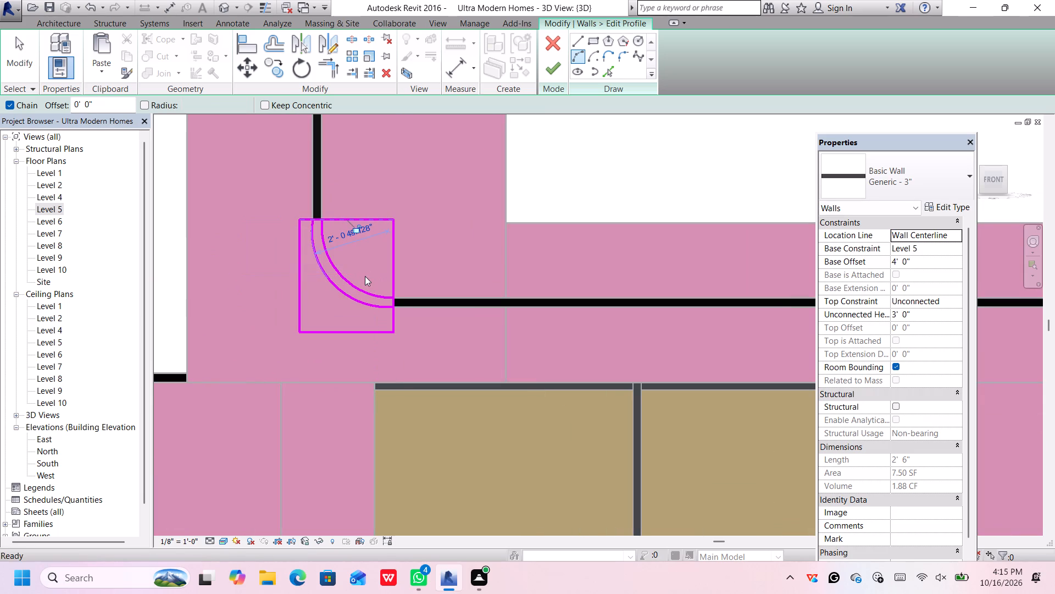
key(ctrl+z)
Sketch an arc of about 2' 0" radius from the vertical strip's inner edge to the horizontal strip's upper edge.
scroll(368, 277, down, 5)
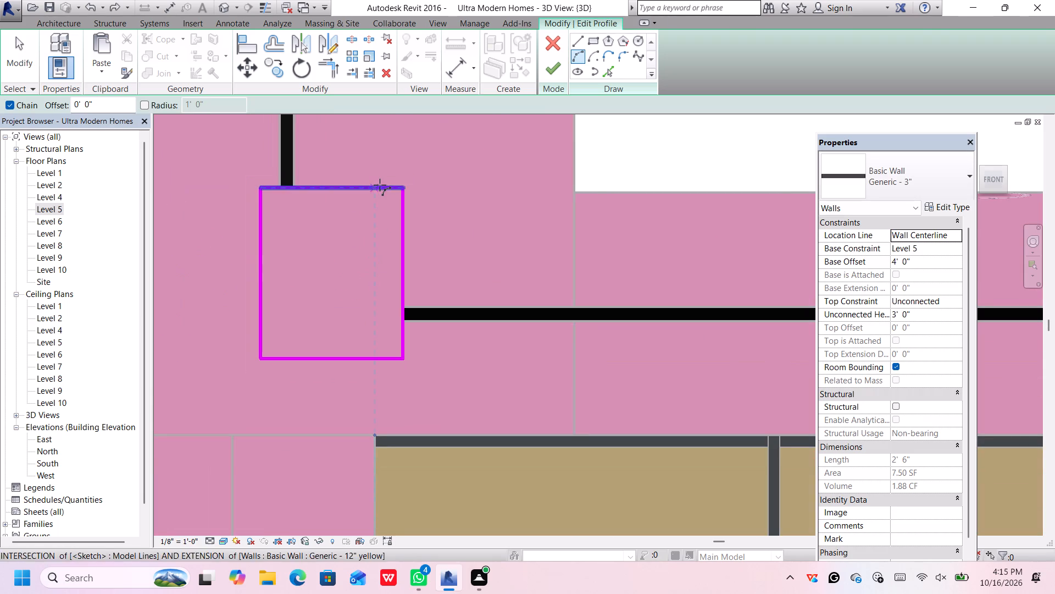
click(581, 54)
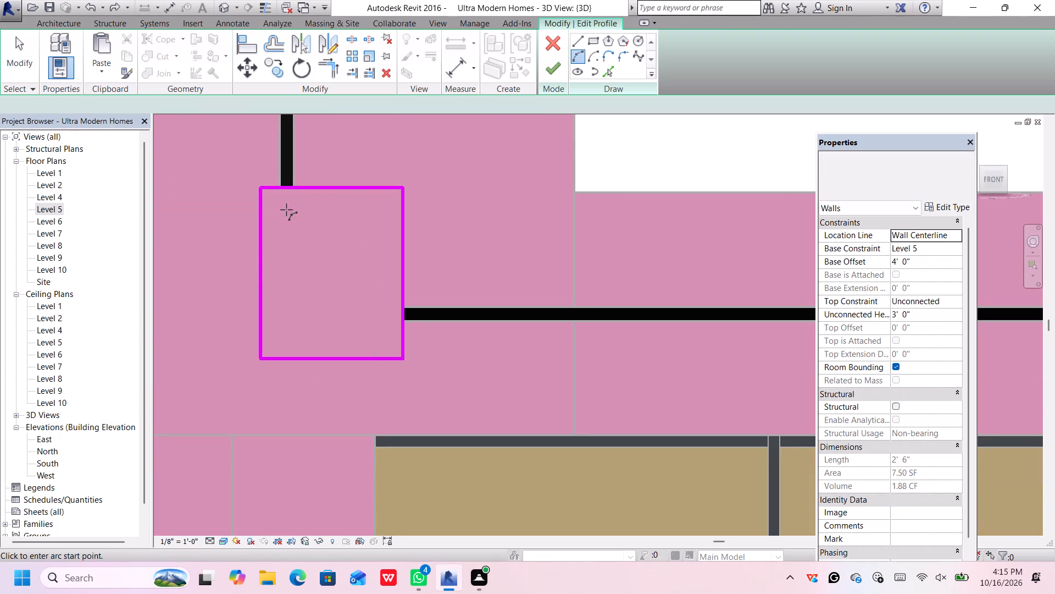
scroll(293, 201, up, 4)
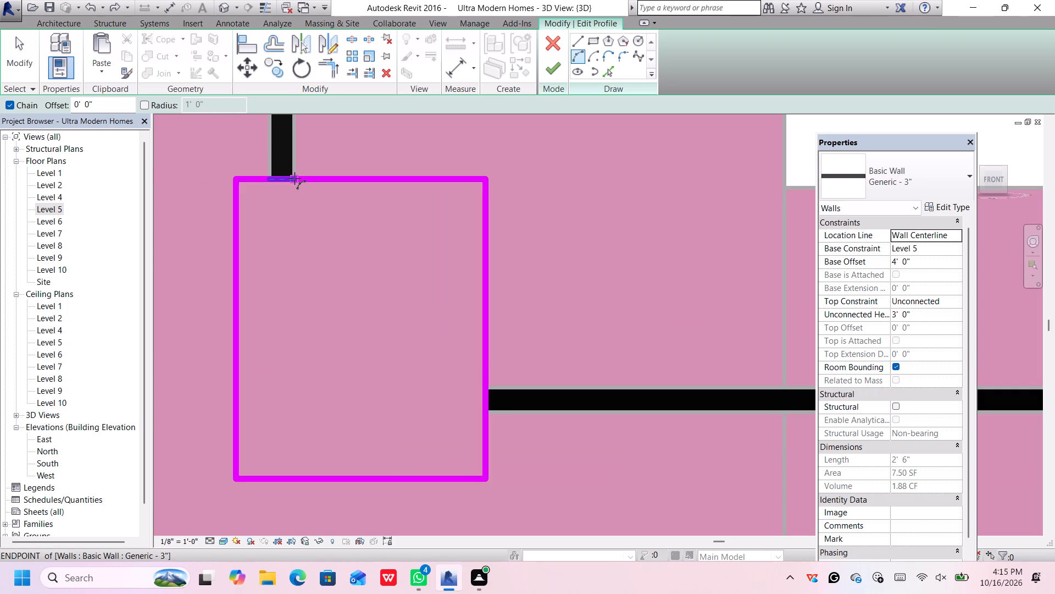
scroll(296, 178, up, 3)
click(294, 179)
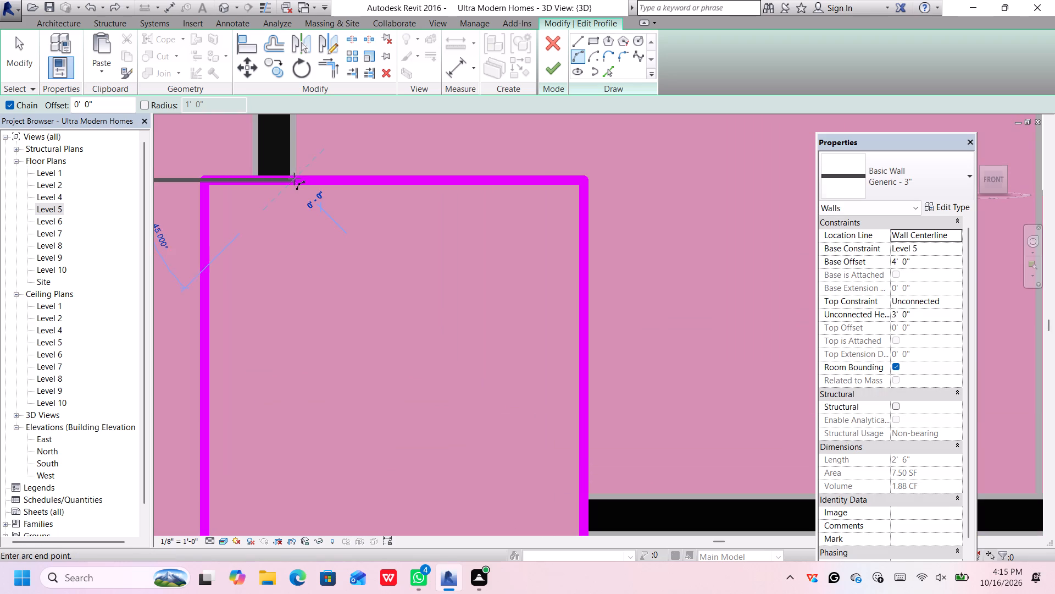
scroll(315, 217, down, 6)
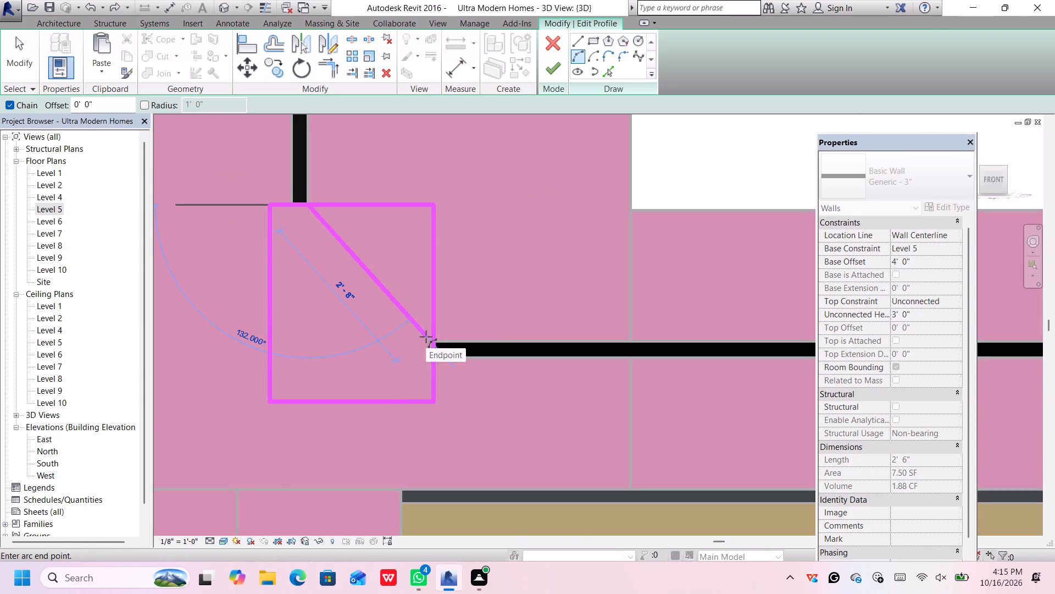
click(430, 339)
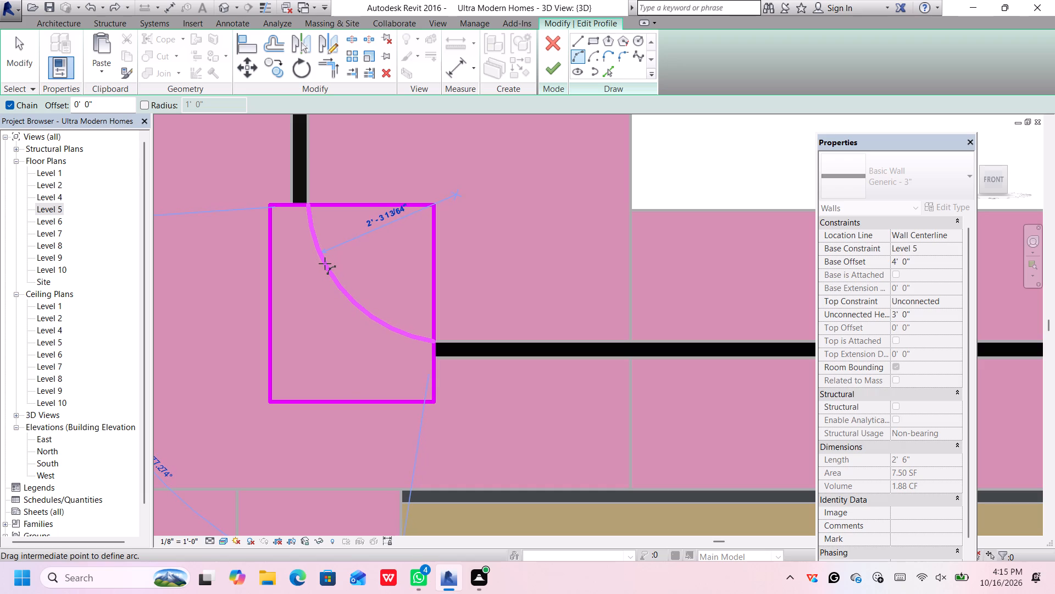
click(318, 260)
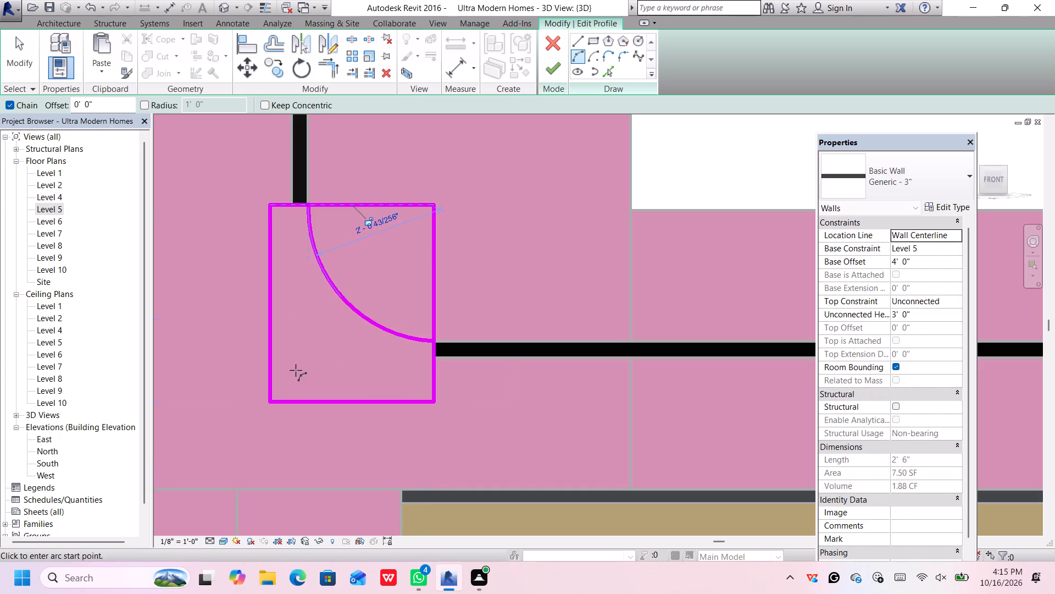
Sketch an arc of about 2' 2 3/4" radius from the vertical strip's outer edge to the horizontal strip's lower edge, dismissing the notification card.
scroll(295, 226, up, 3)
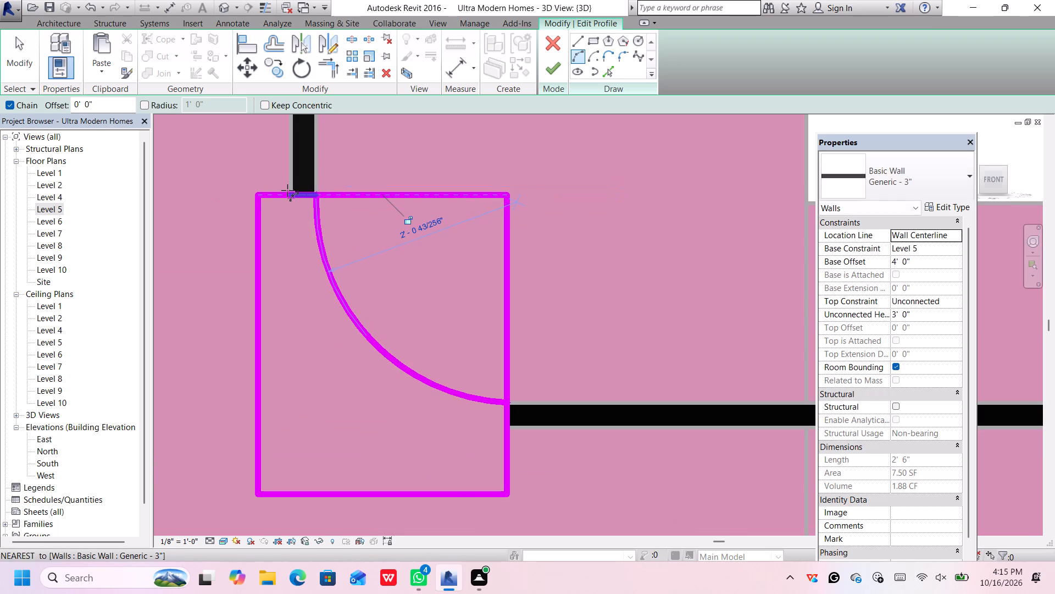
click(287, 190)
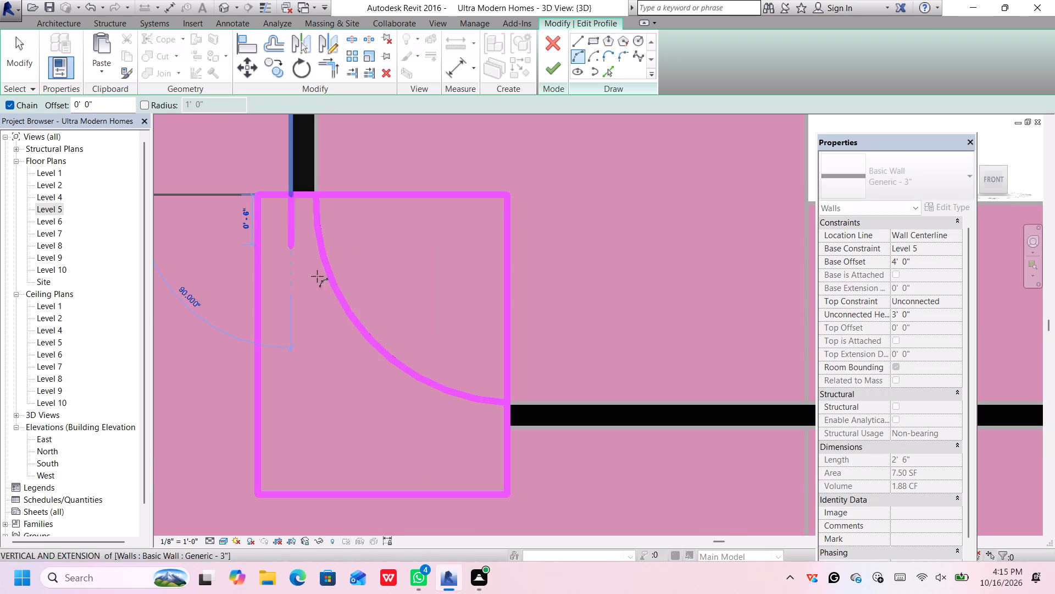
click(505, 425)
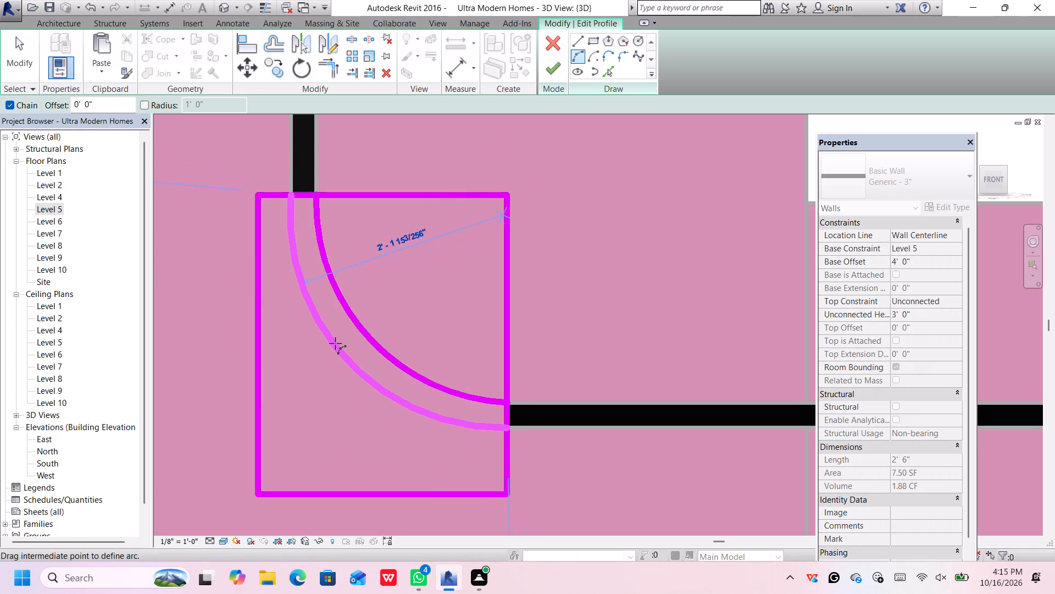
scroll(334, 337, up, 1)
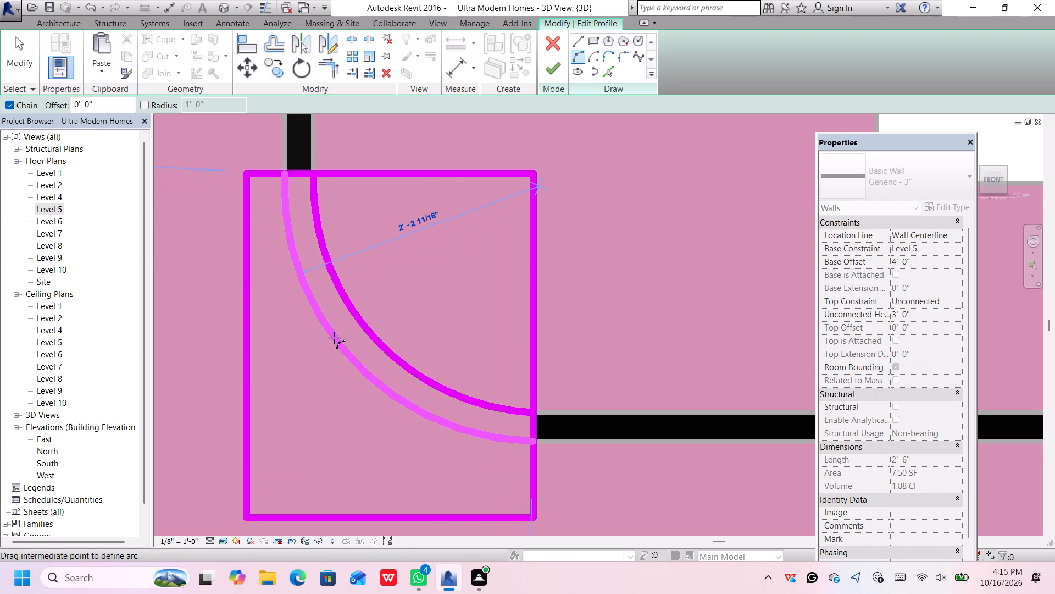
click(335, 338)
scroll(443, 269, down, 2)
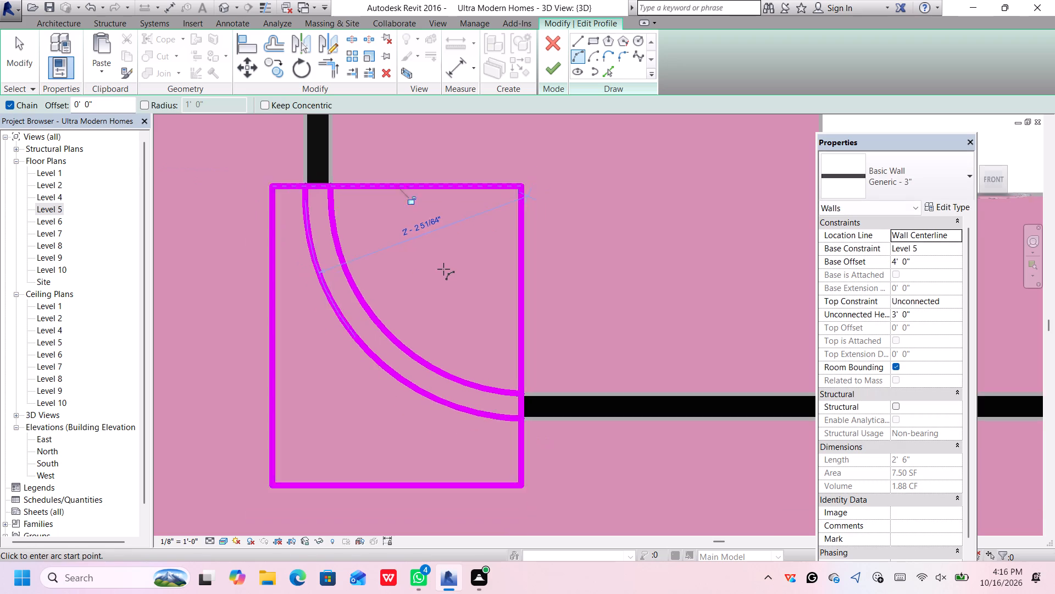
scroll(443, 269, down, 3)
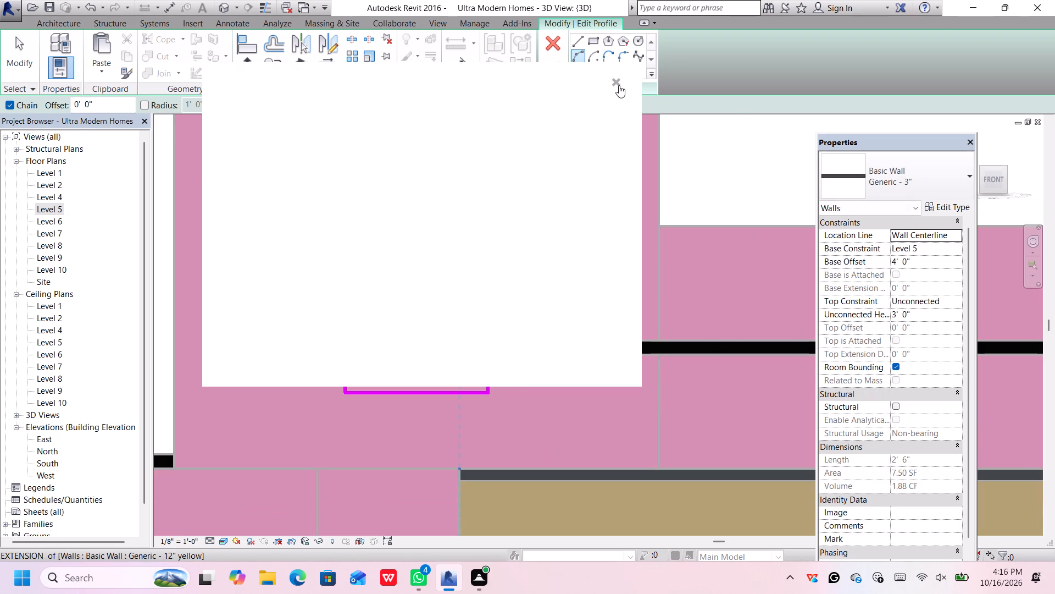
click(619, 84)
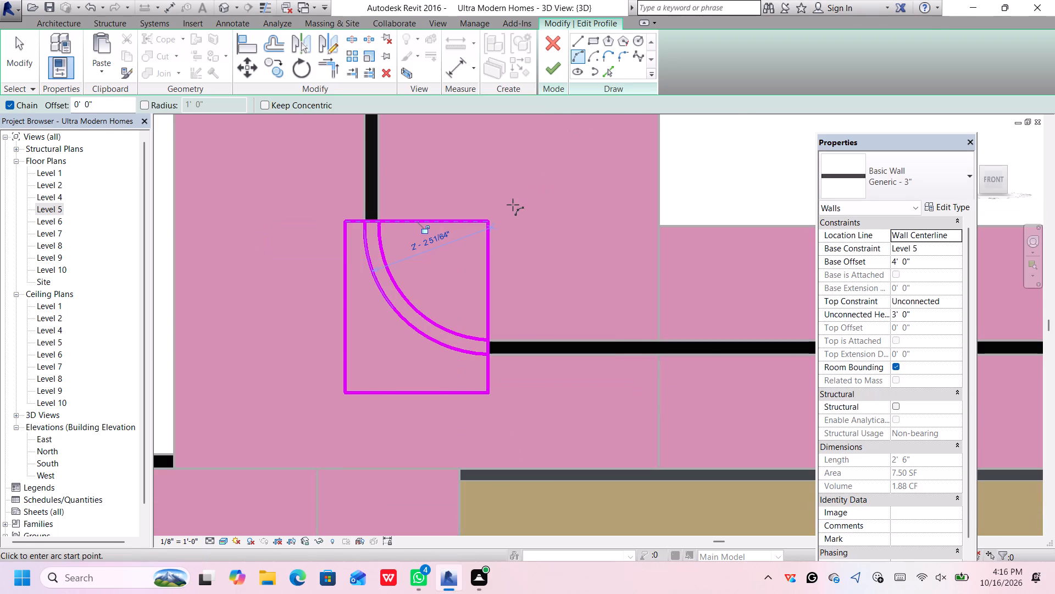
key(Escape)
key(Escape)
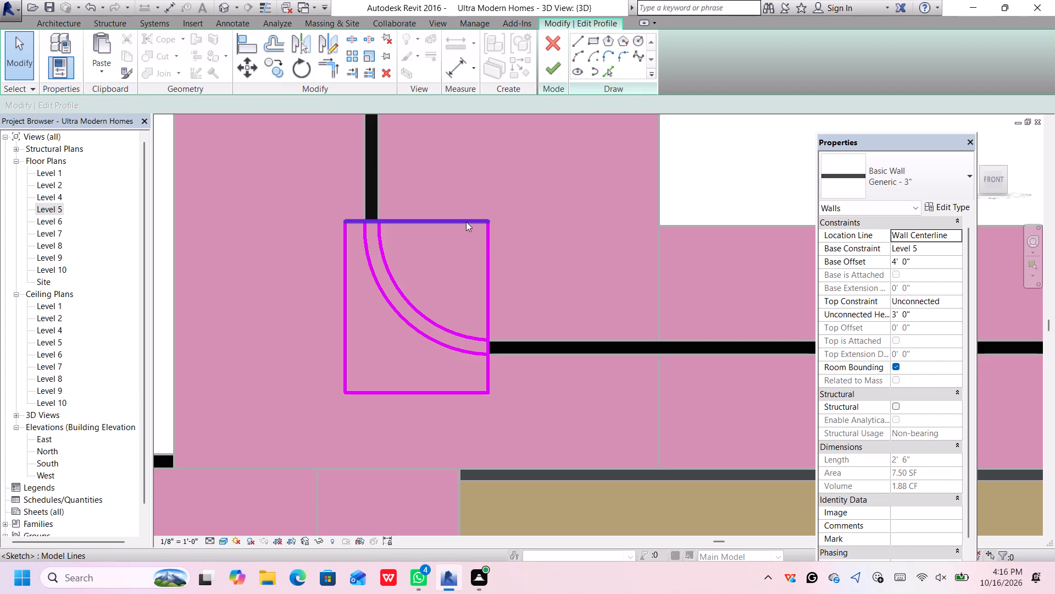
Shorten the profile's top line at both ends so it spans only the 3" between the two arcs under the vertical strip.
scroll(466, 222, up, 4)
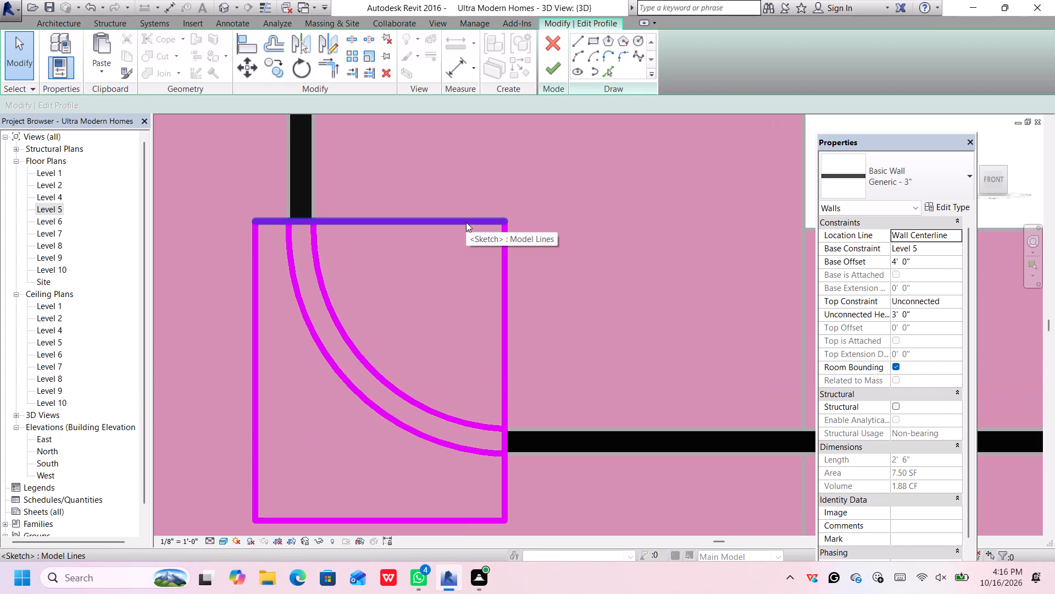
scroll(466, 222, down, 1)
scroll(466, 222, up, 1)
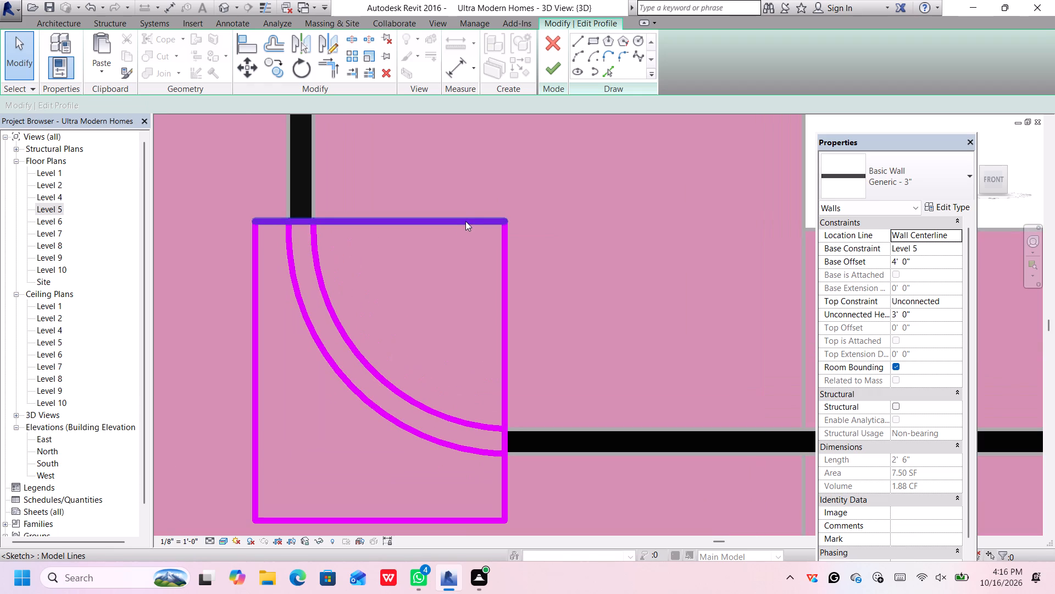
click(465, 221)
drag(505, 222, 504, 221)
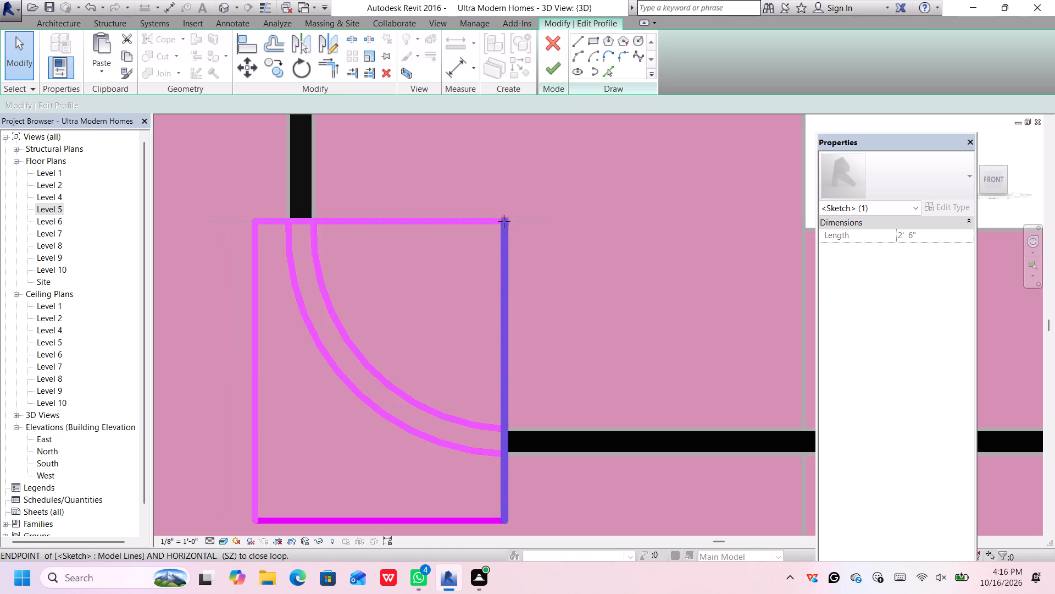
drag(504, 221, 316, 223)
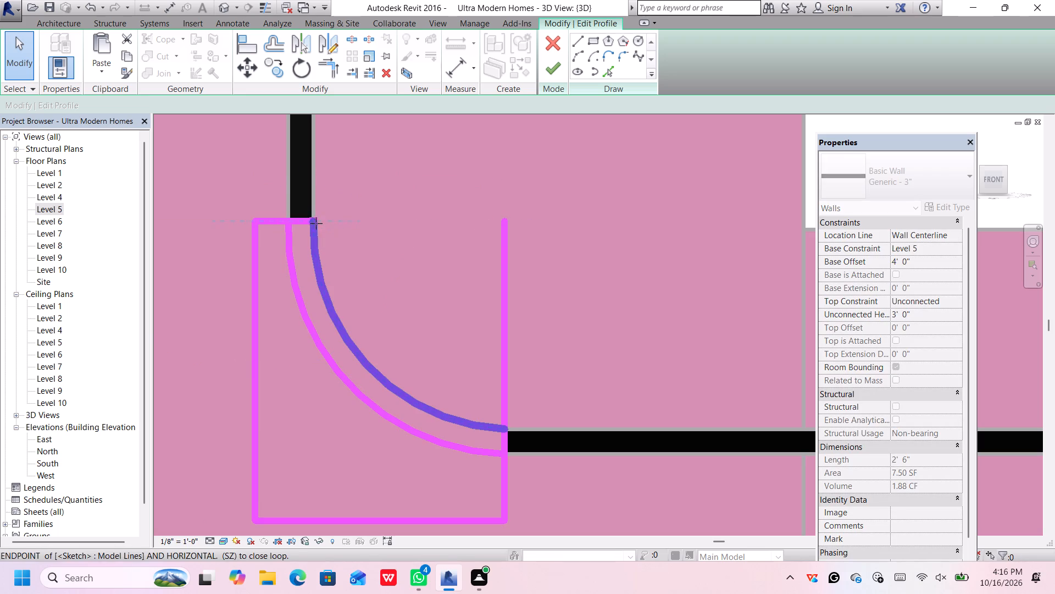
scroll(254, 216, up, 2)
drag(254, 221, 262, 221)
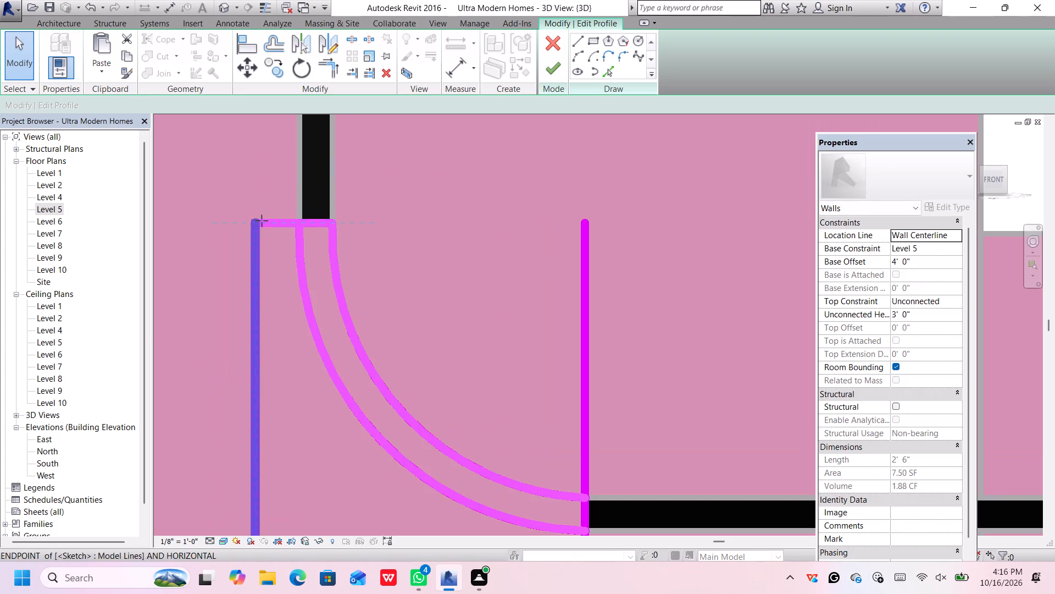
drag(262, 221, 296, 221)
scroll(302, 243, down, 5)
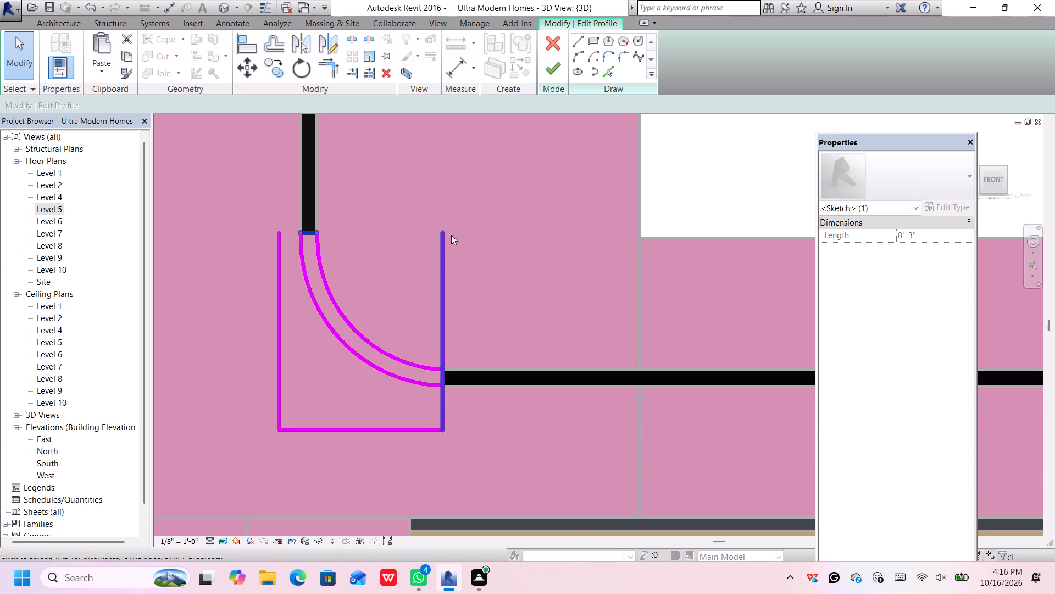
Shorten the profile's right line at both ends so it spans only the 3" between the arcs at the horizontal strip.
click(441, 235)
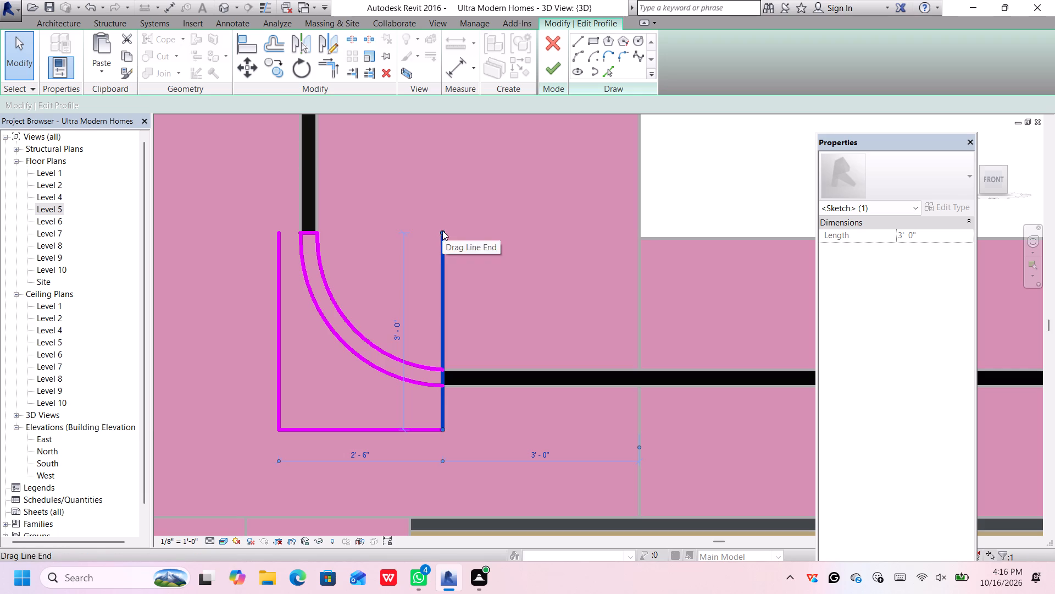
drag(442, 230, 441, 367)
scroll(436, 426, up, 4)
drag(446, 429, 447, 429)
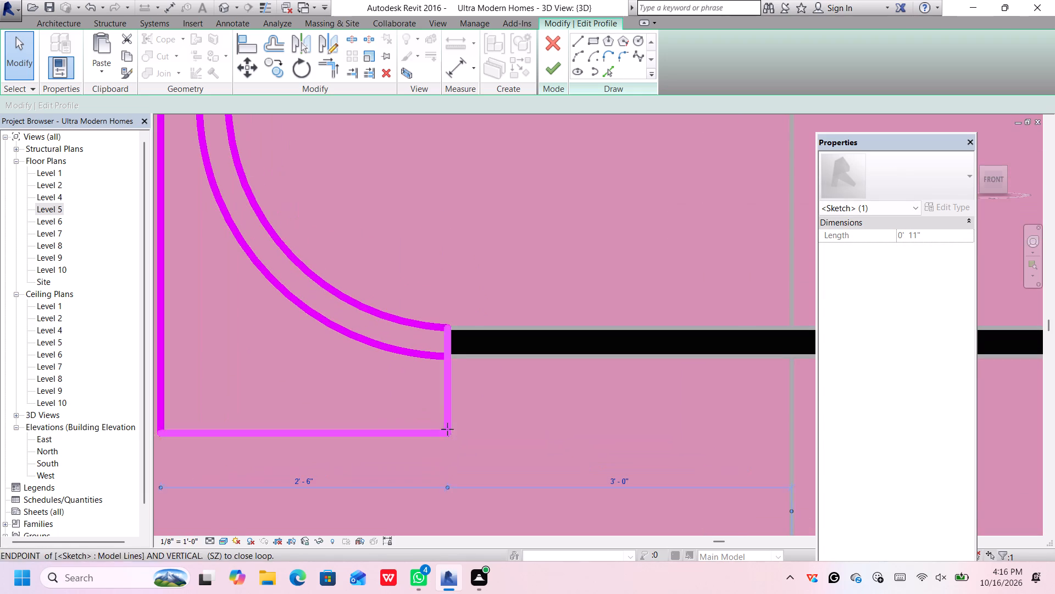
drag(447, 429, 445, 356)
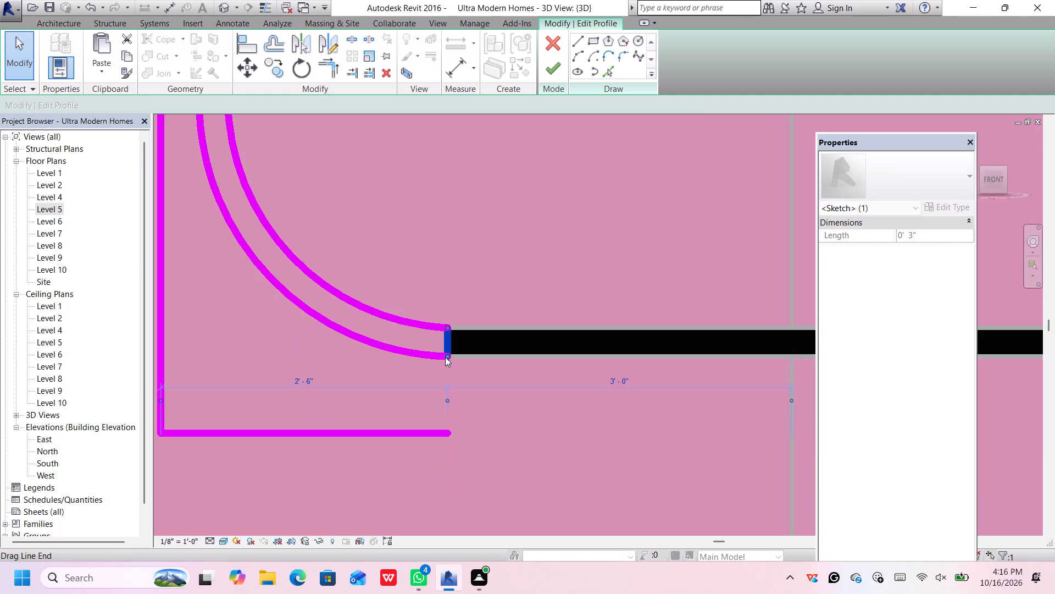
Delete the leftover bottom and left lines of the wall profile and finish the profile edit.
scroll(445, 357, down, 6)
click(399, 387)
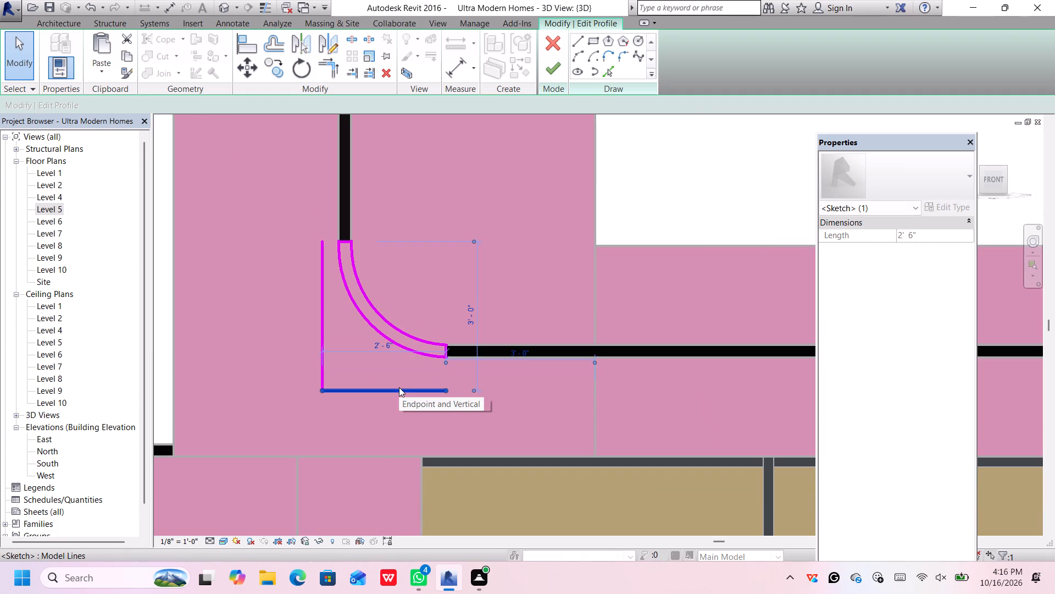
key(Delete)
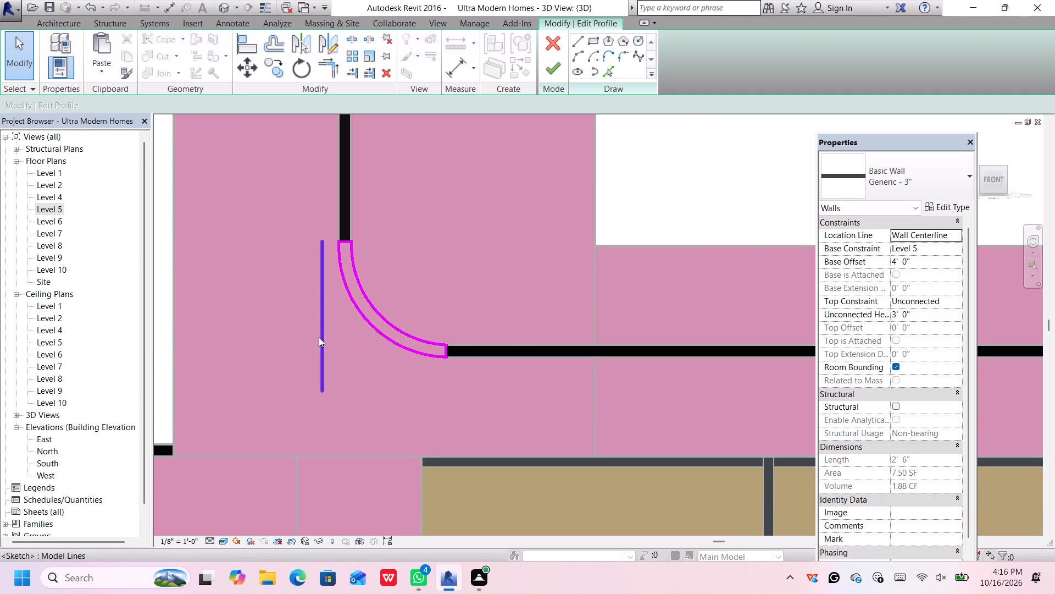
click(318, 337)
key(Delete)
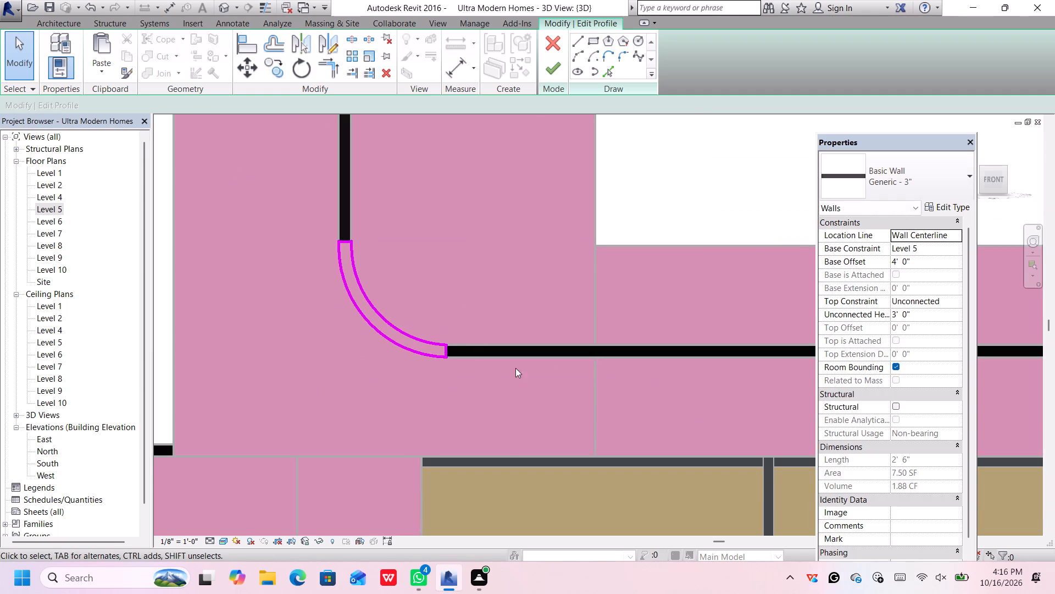
click(556, 67)
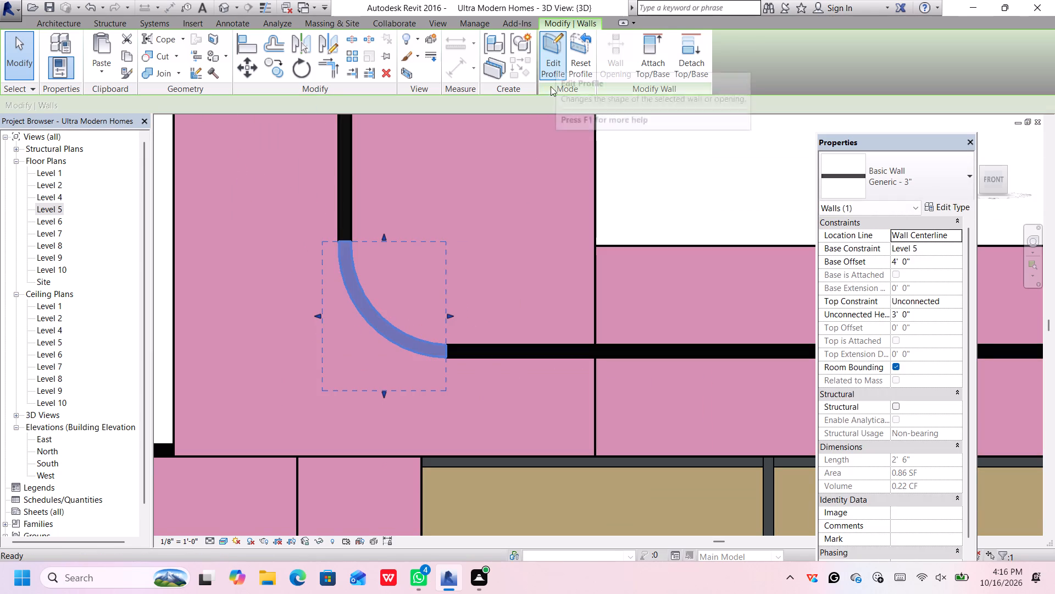
click(628, 183)
Examine how the curved strip connects the vertical and horizontal strips on the front facade.
scroll(625, 185, down, 6)
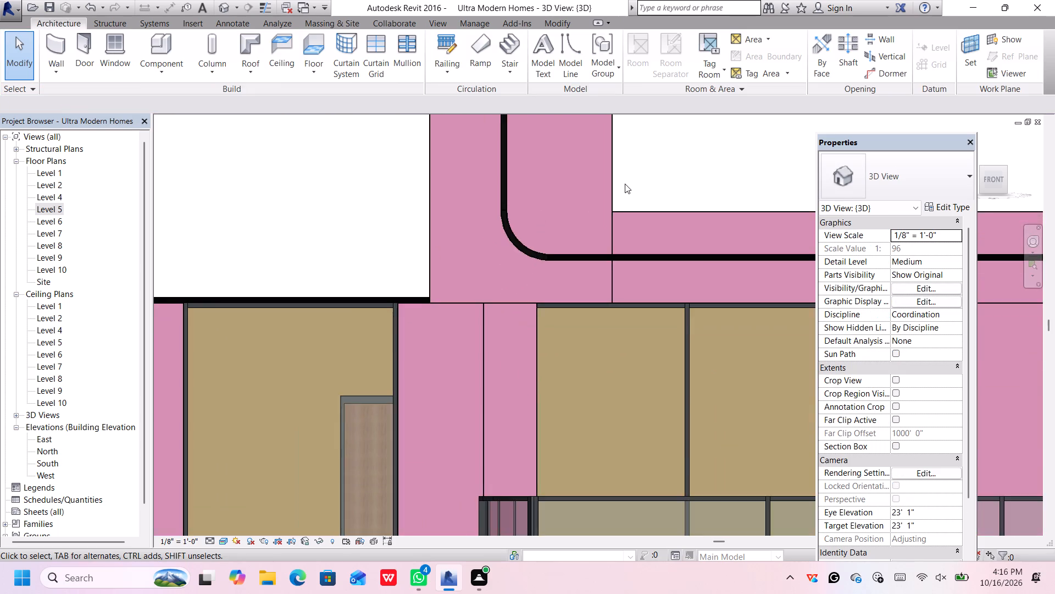
scroll(635, 169, down, 7)
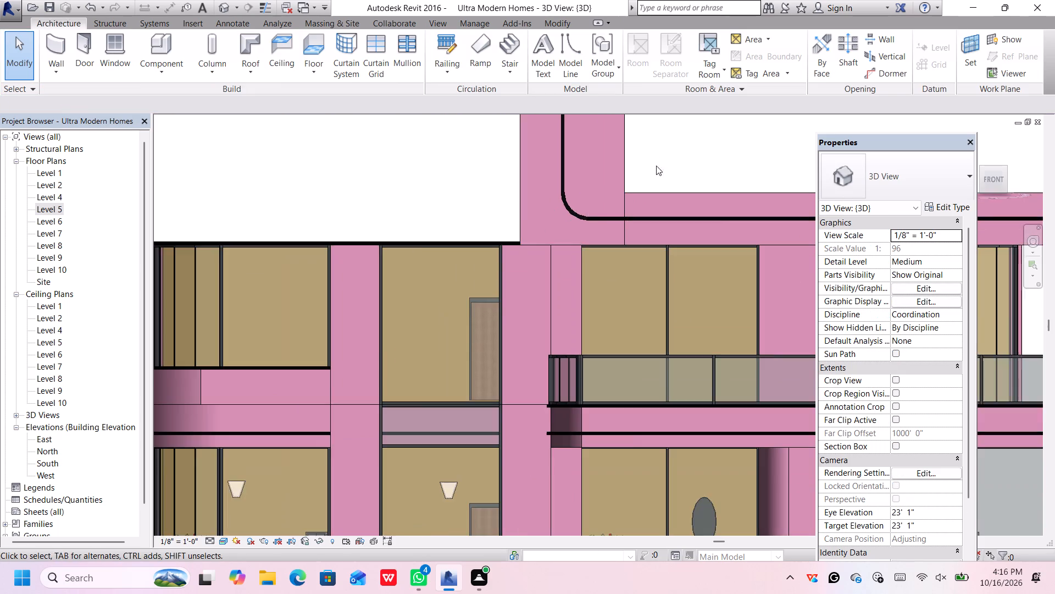
scroll(667, 150, down, 2)
scroll(670, 150, up, 2)
middle_drag(669, 152, 647, 174)
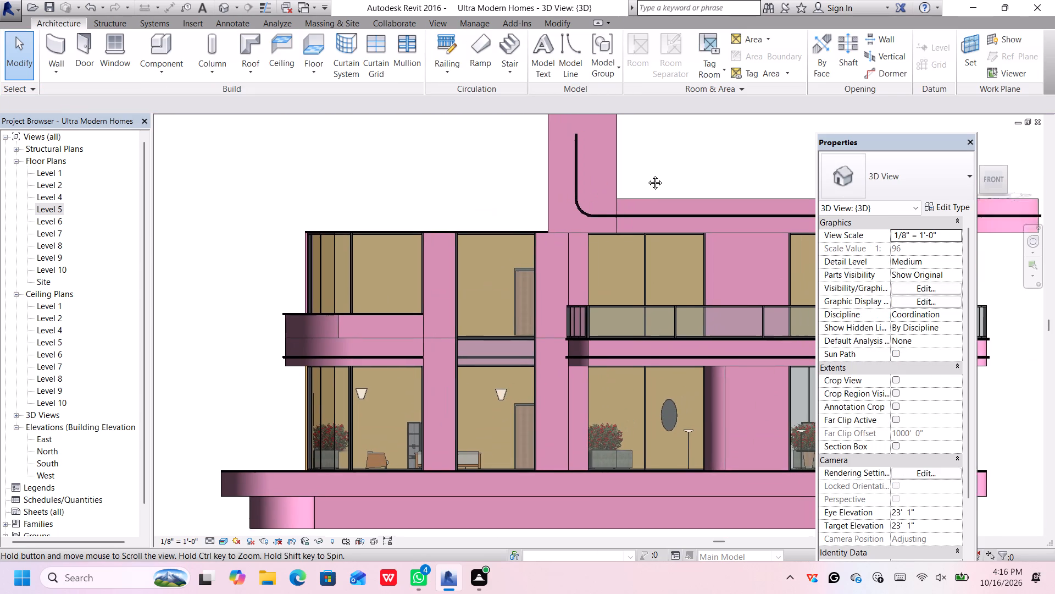
middle_drag(647, 174, 495, 286)
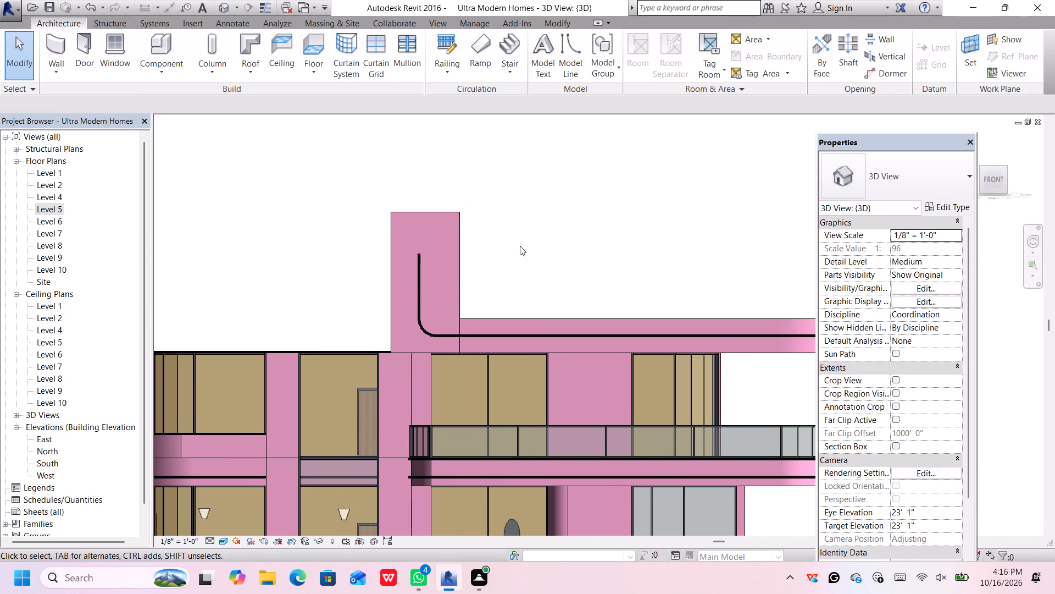
scroll(456, 300, up, 3)
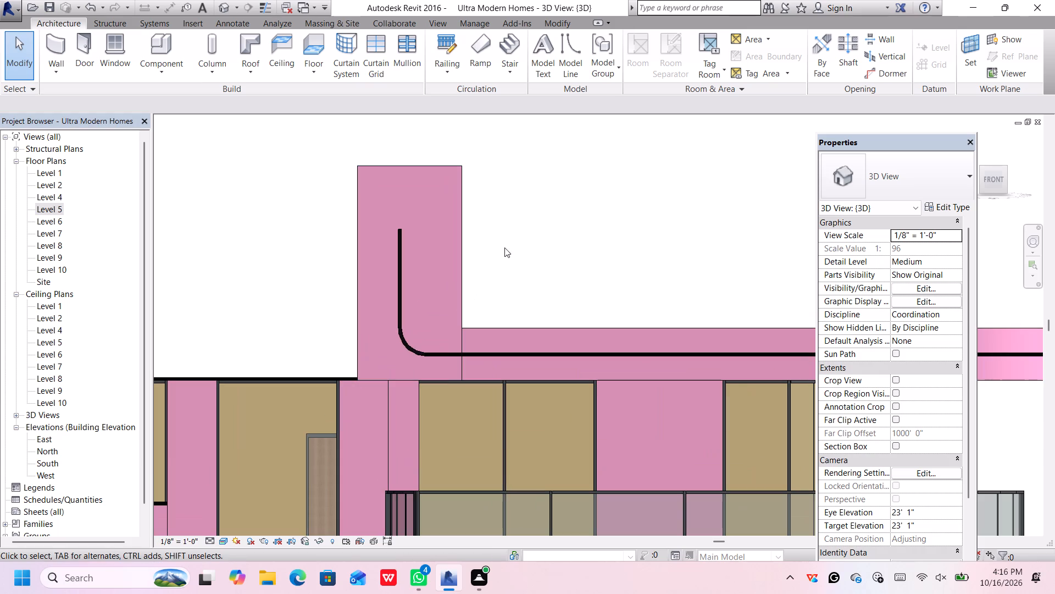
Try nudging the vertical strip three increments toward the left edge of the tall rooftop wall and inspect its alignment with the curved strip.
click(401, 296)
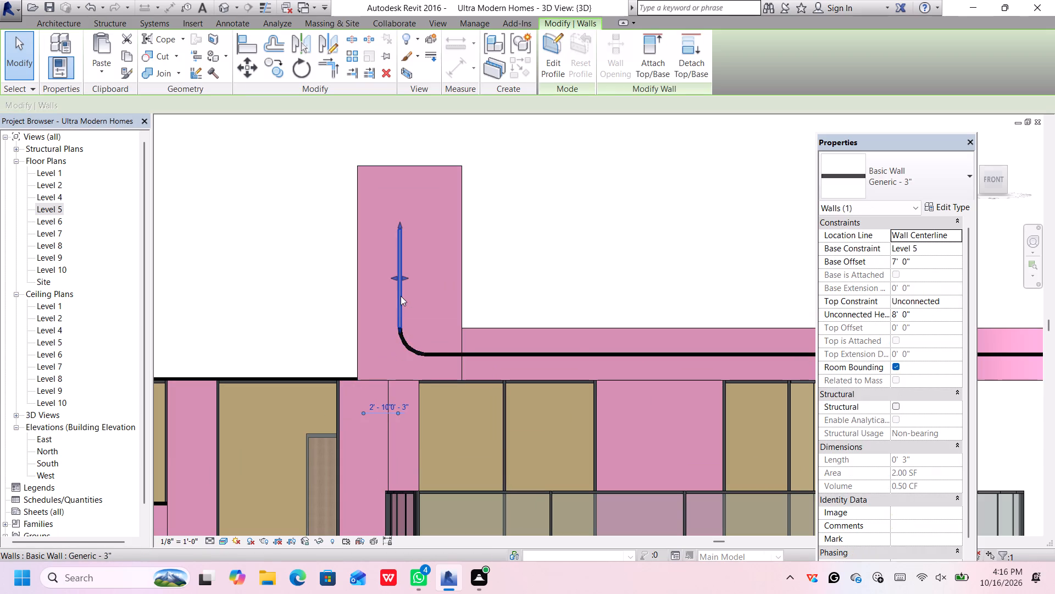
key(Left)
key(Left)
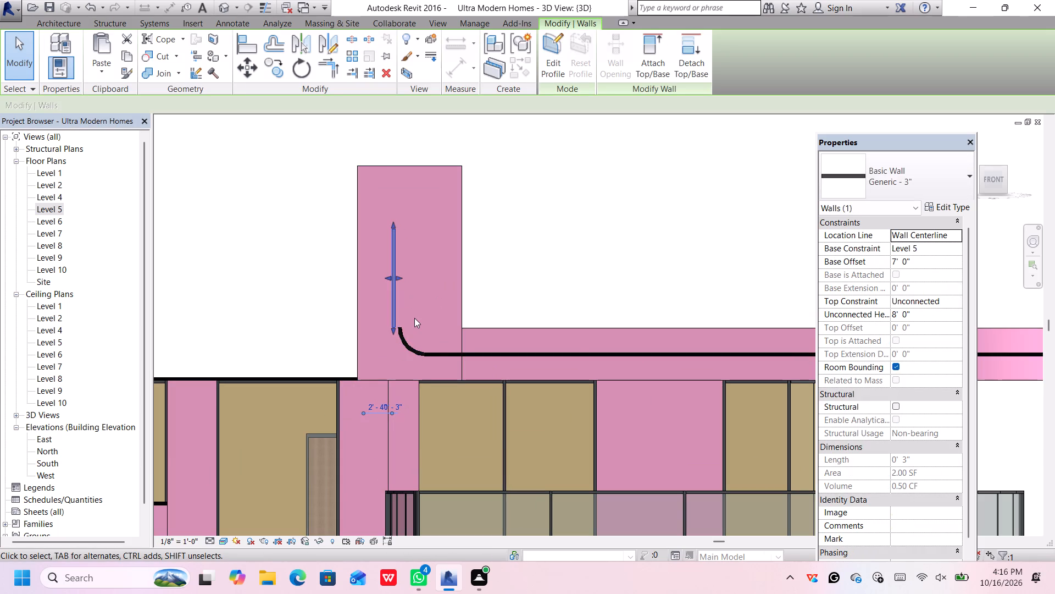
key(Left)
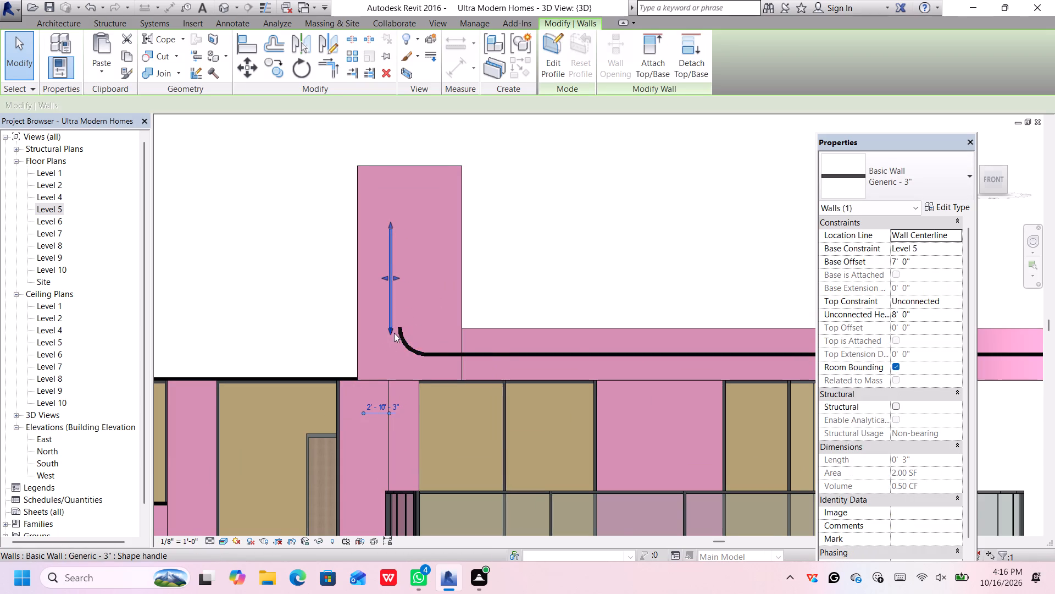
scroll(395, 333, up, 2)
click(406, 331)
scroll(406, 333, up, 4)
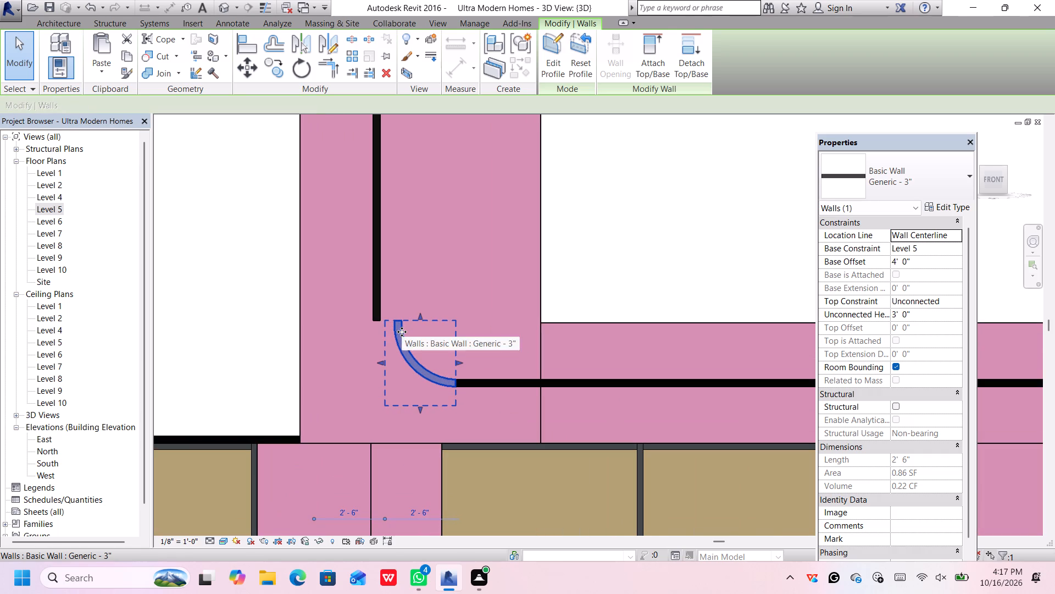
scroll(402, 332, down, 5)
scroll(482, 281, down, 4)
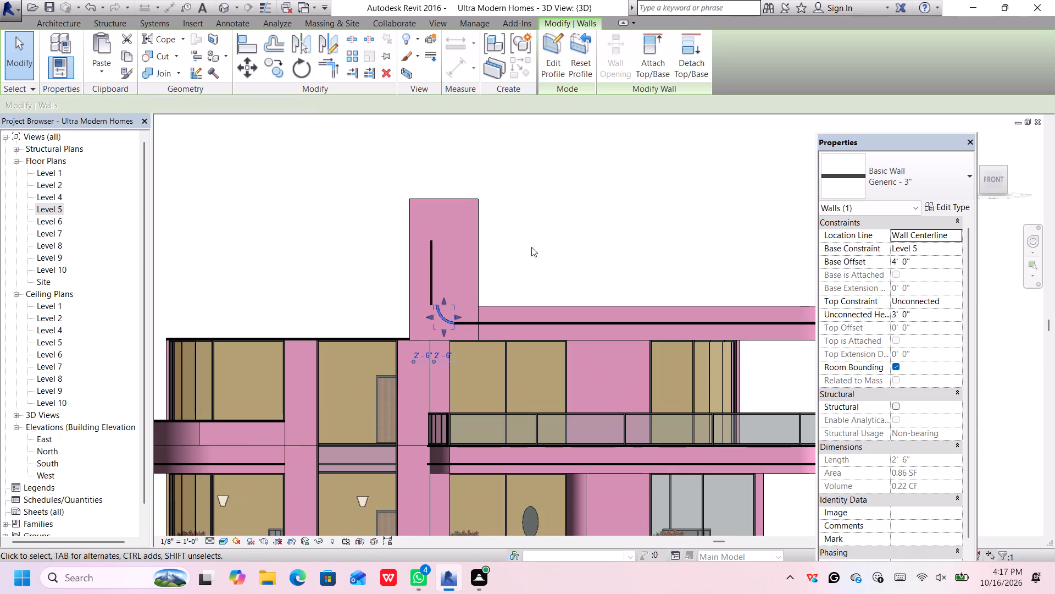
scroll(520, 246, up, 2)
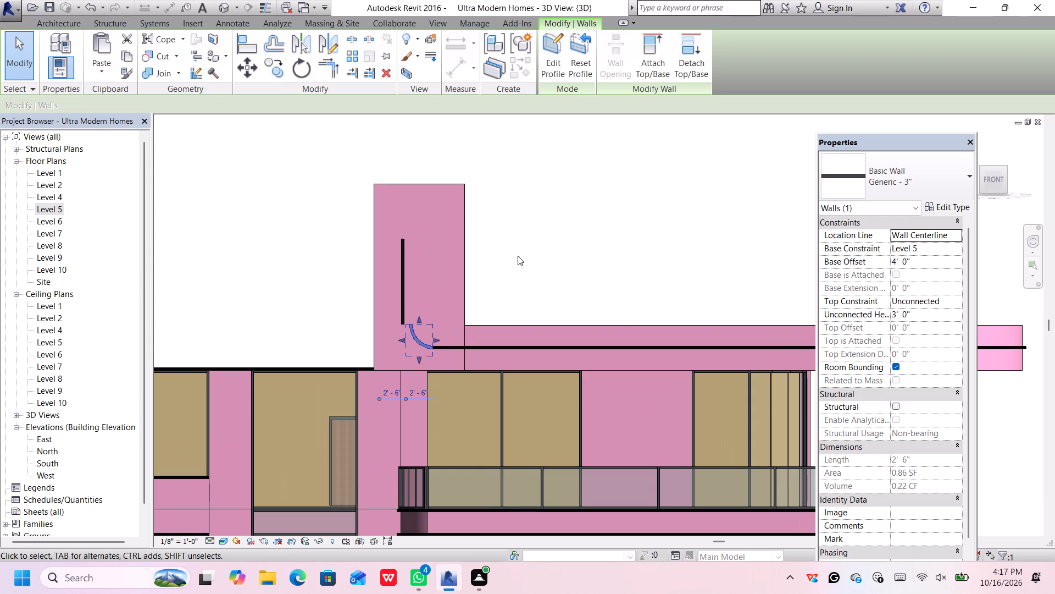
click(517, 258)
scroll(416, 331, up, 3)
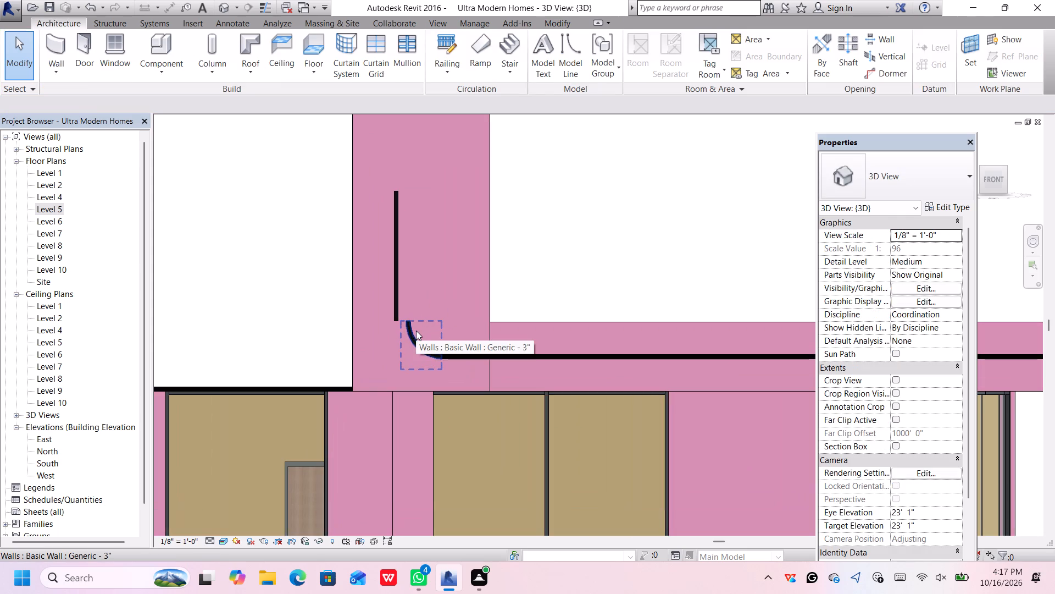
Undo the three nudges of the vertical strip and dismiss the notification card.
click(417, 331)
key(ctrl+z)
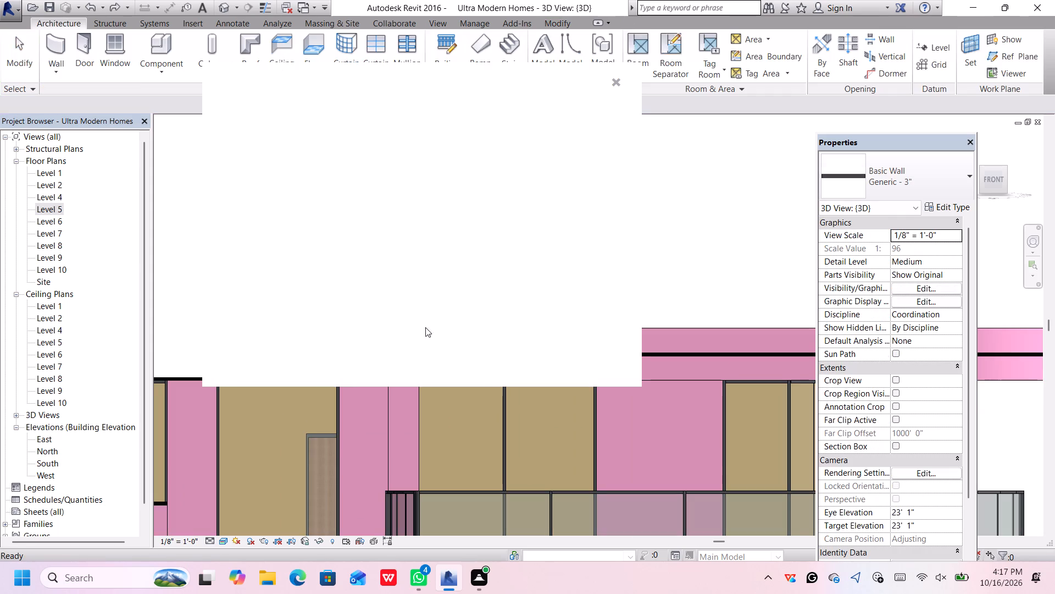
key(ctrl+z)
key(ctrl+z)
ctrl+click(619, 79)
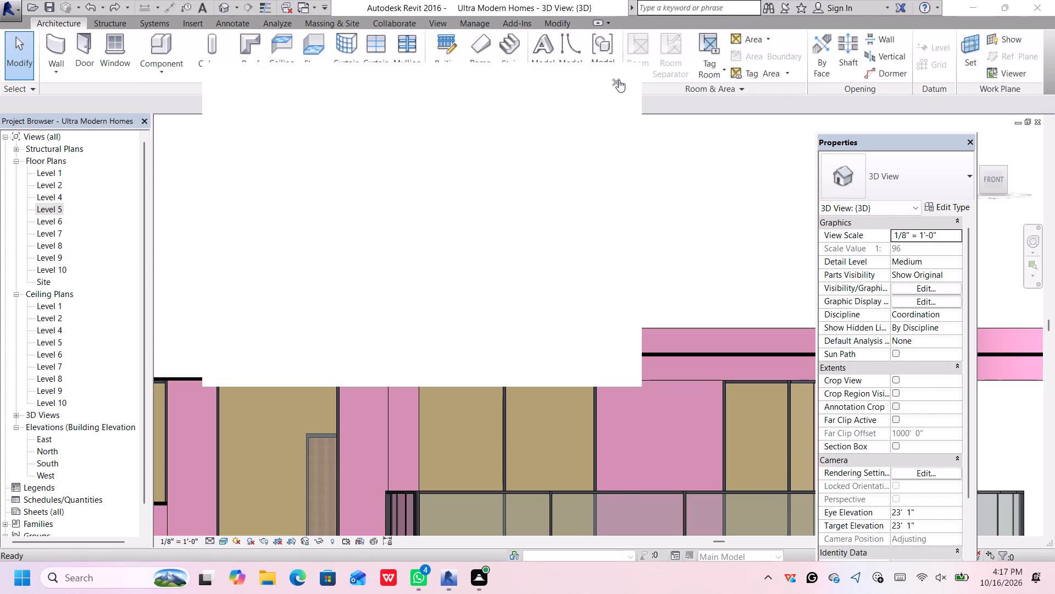
Undo the curved-strip profile edits until the wall between the two strips is a plain rectangle again.
key(ctrl+z)
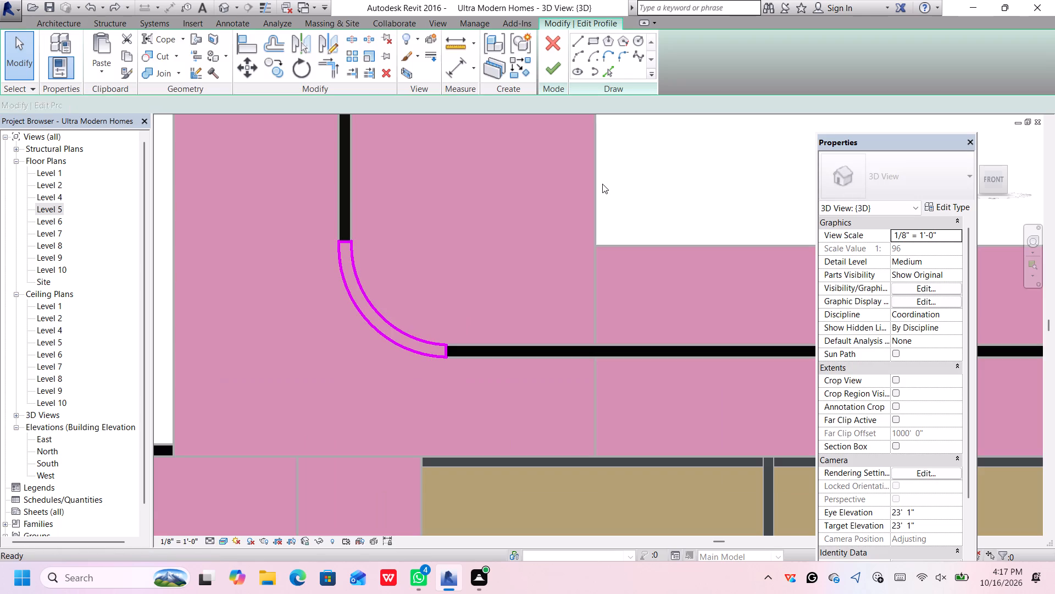
key(ctrl+z)
key(ctrl+z)
key(ctrl+z)
key(ctrl+z)
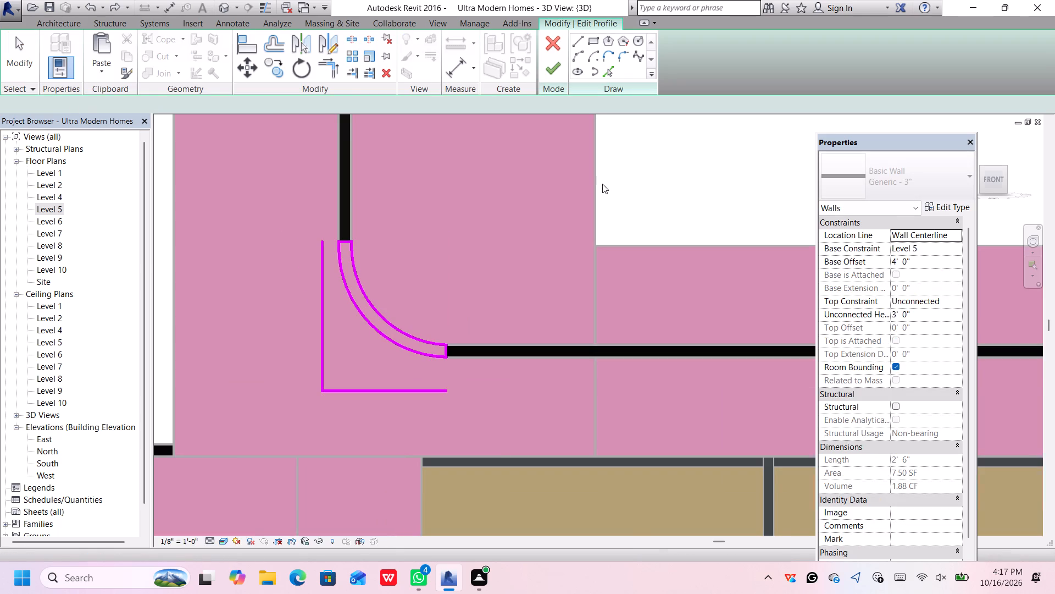
key(ctrl+z)
key(ctrl+z)
key(ctrl+z)
key(ctrl+z)
key(ctrl+z)
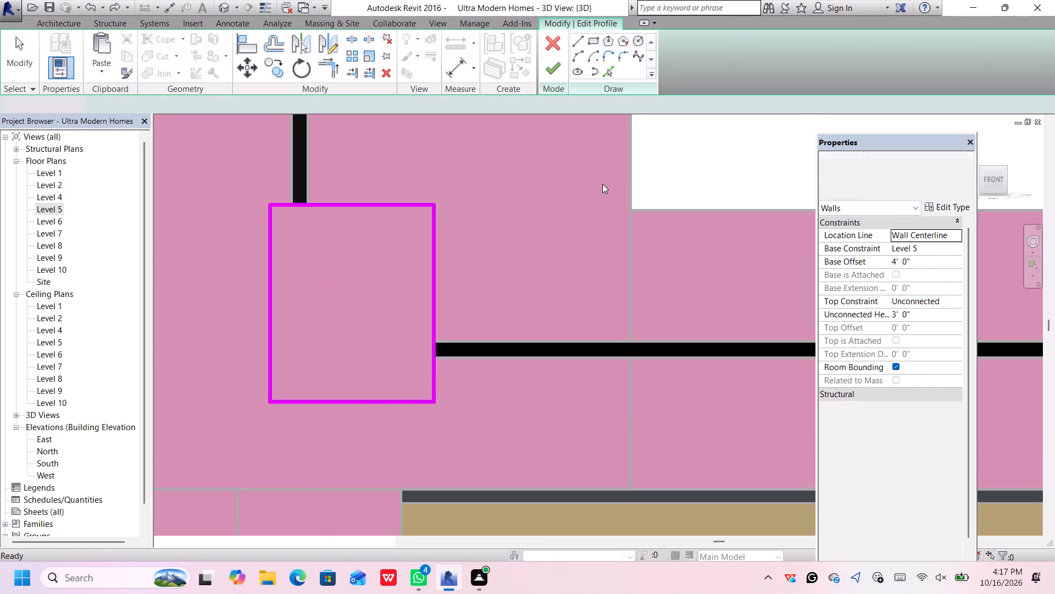
Nudge the vertical strip on the tall rooftop wall five increments toward that wall's left edge.
scroll(574, 191, down, 4)
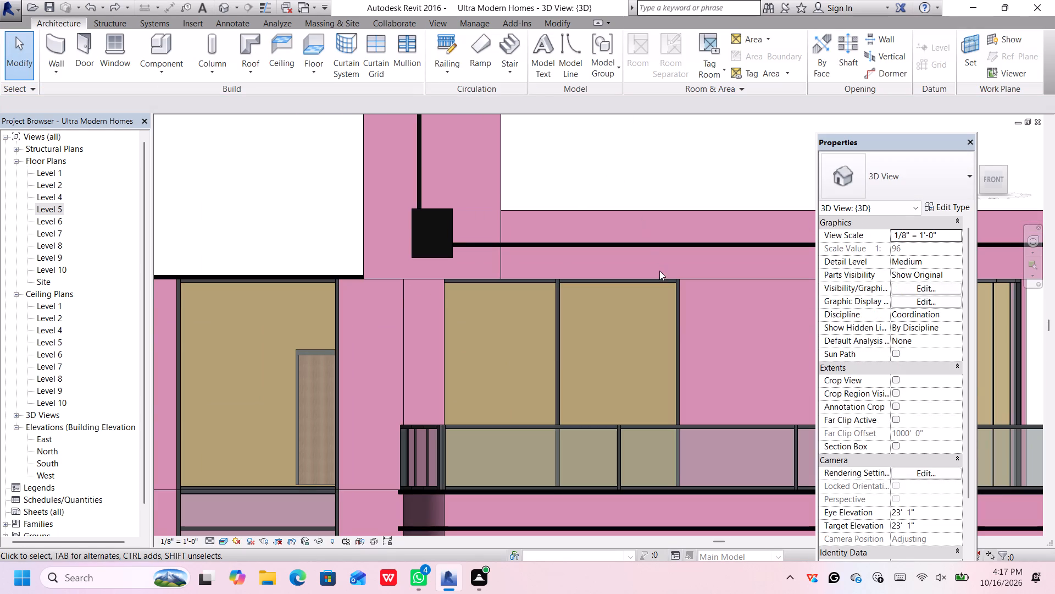
scroll(584, 158, down, 2)
scroll(589, 144, up, 2)
middle_drag(592, 154, 621, 331)
middle_drag(621, 333, 623, 338)
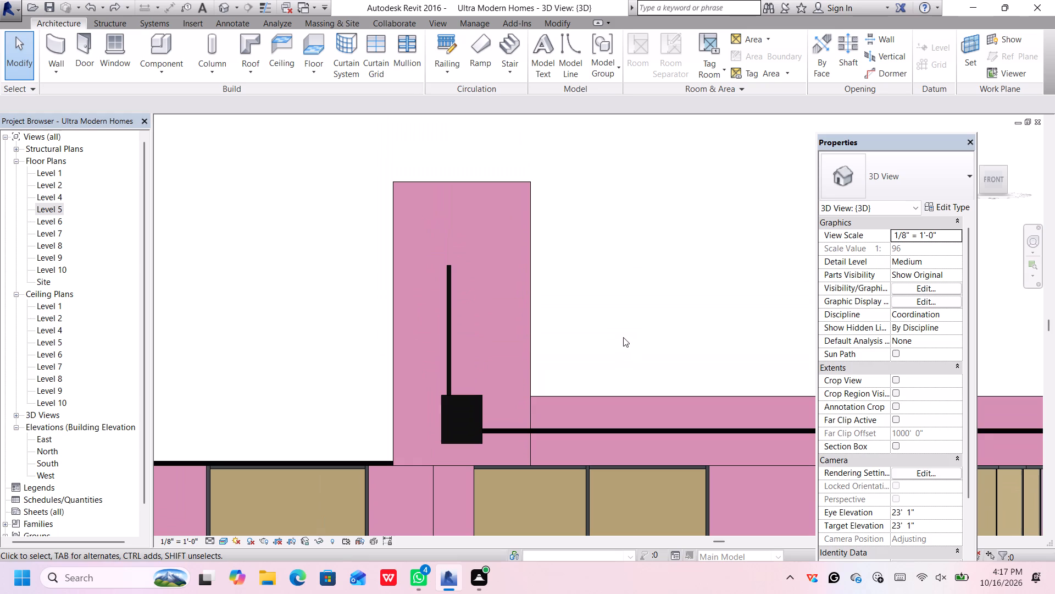
click(449, 380)
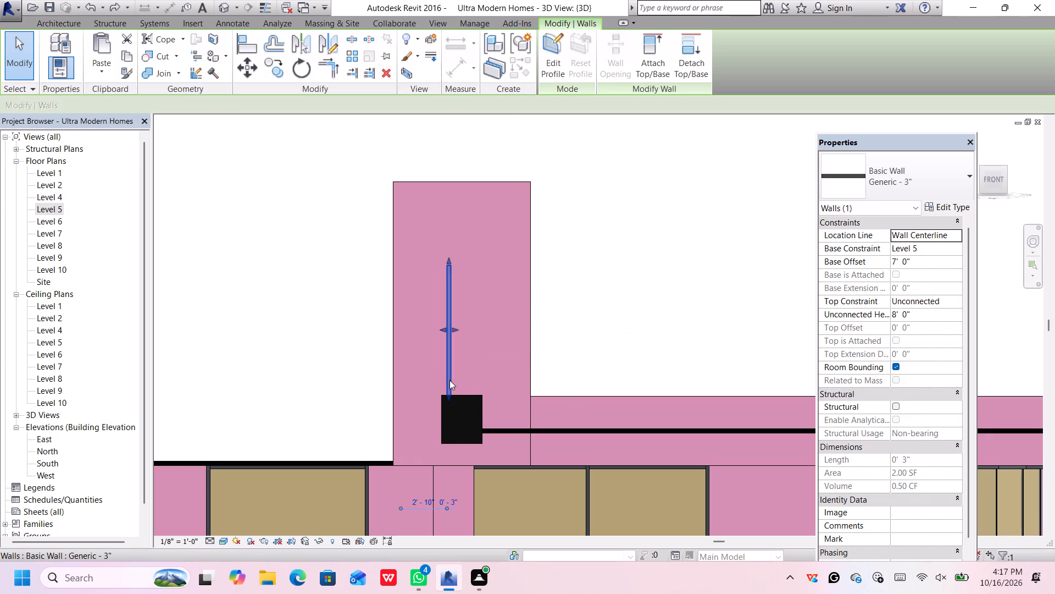
key(Left)
key(Left)
key(Left)
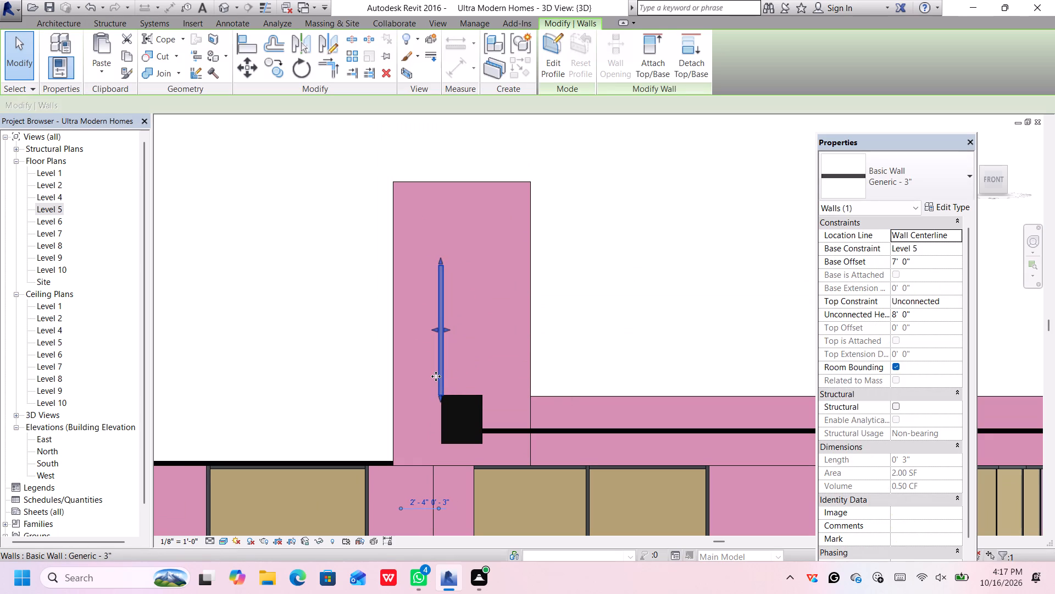
key(Left)
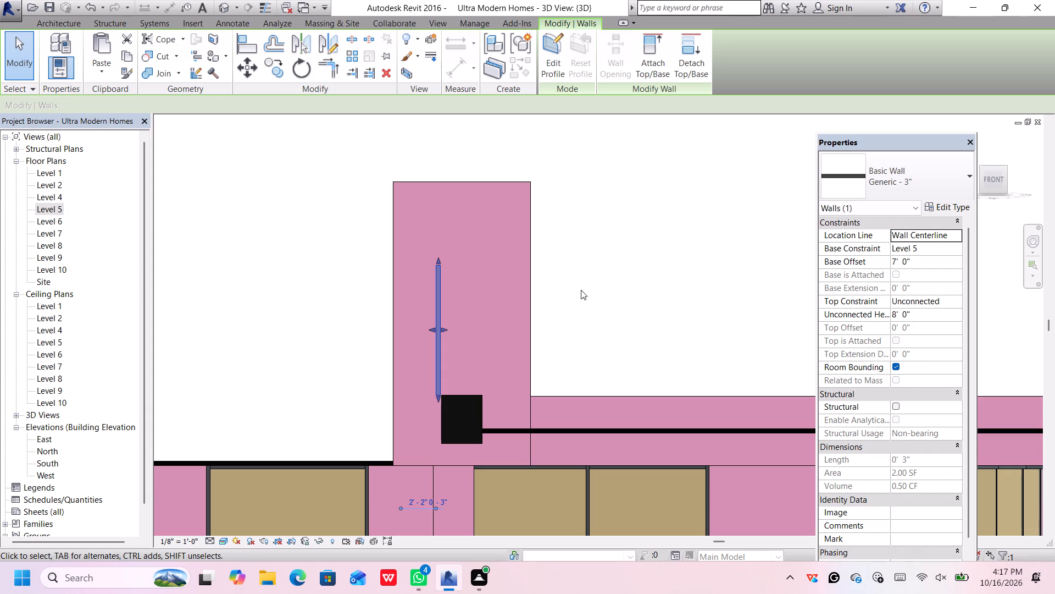
key(Left)
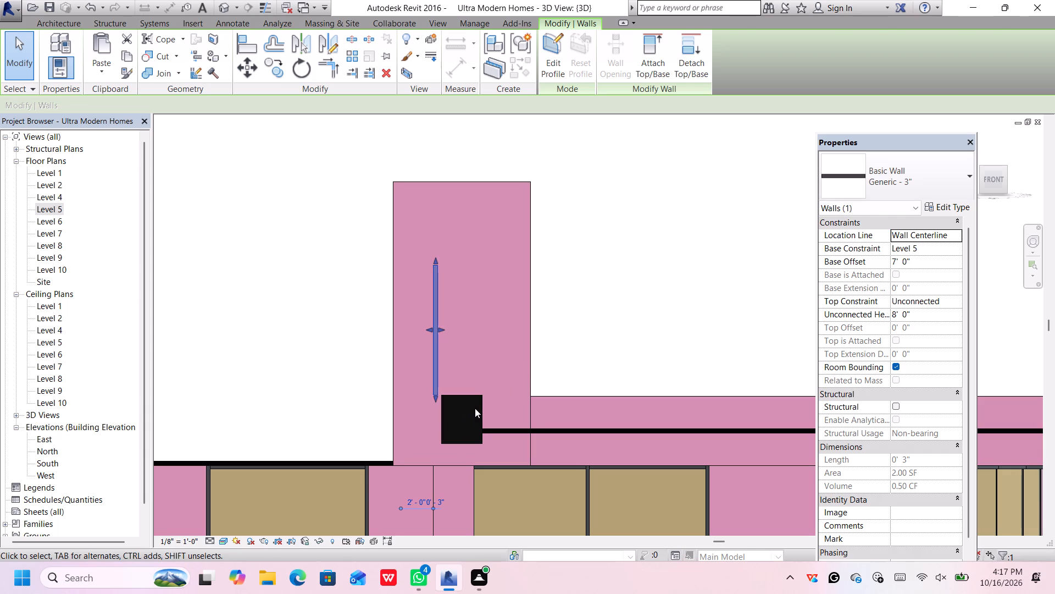
Set the length of the small rectangular 3" wall between the strips to 3'.
click(475, 408)
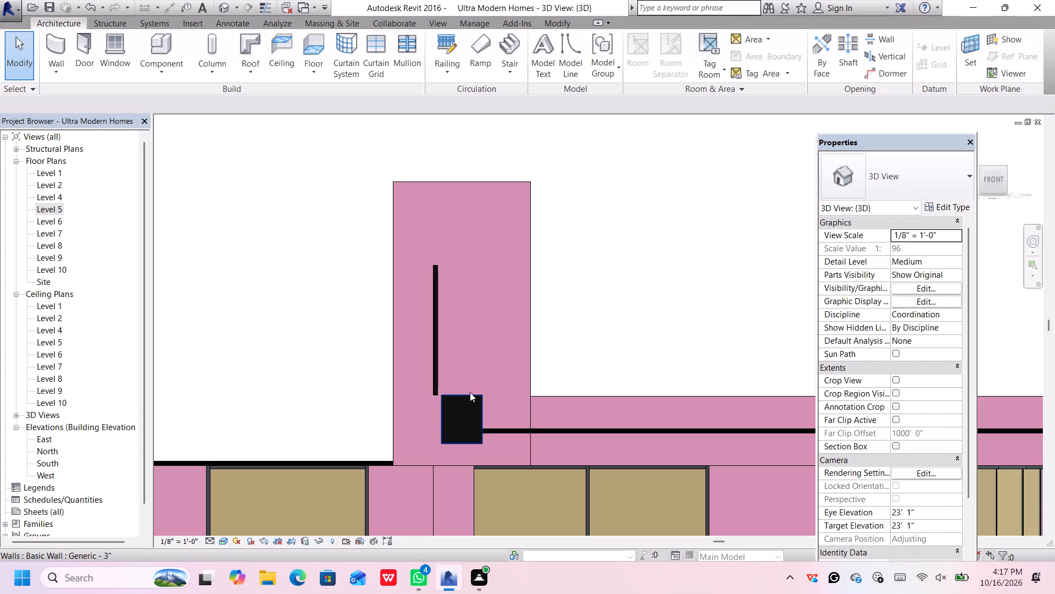
click(474, 396)
scroll(437, 431, up, 2)
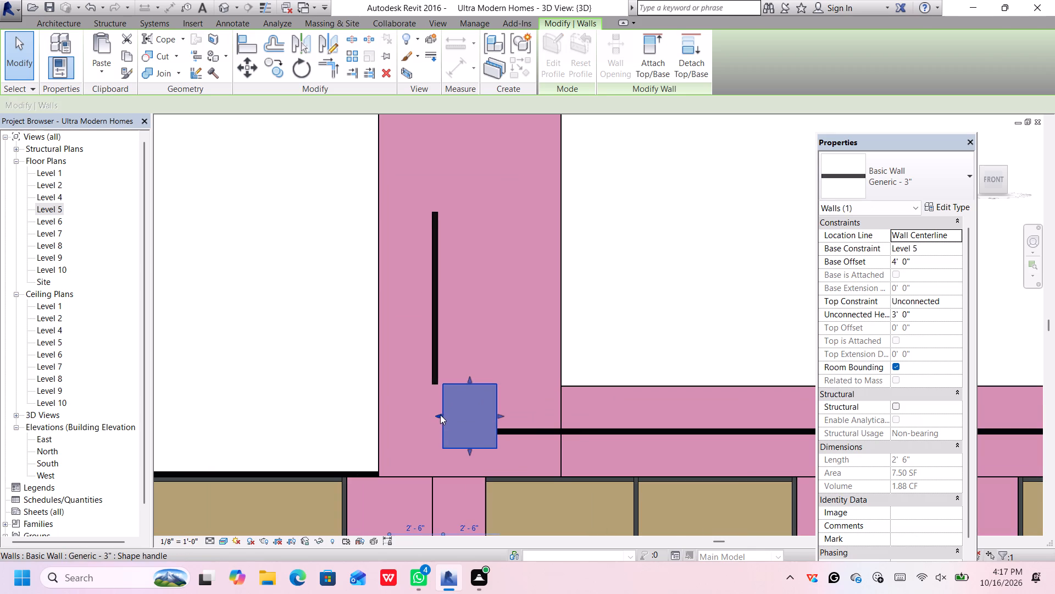
scroll(445, 445, down, 3)
click(462, 491)
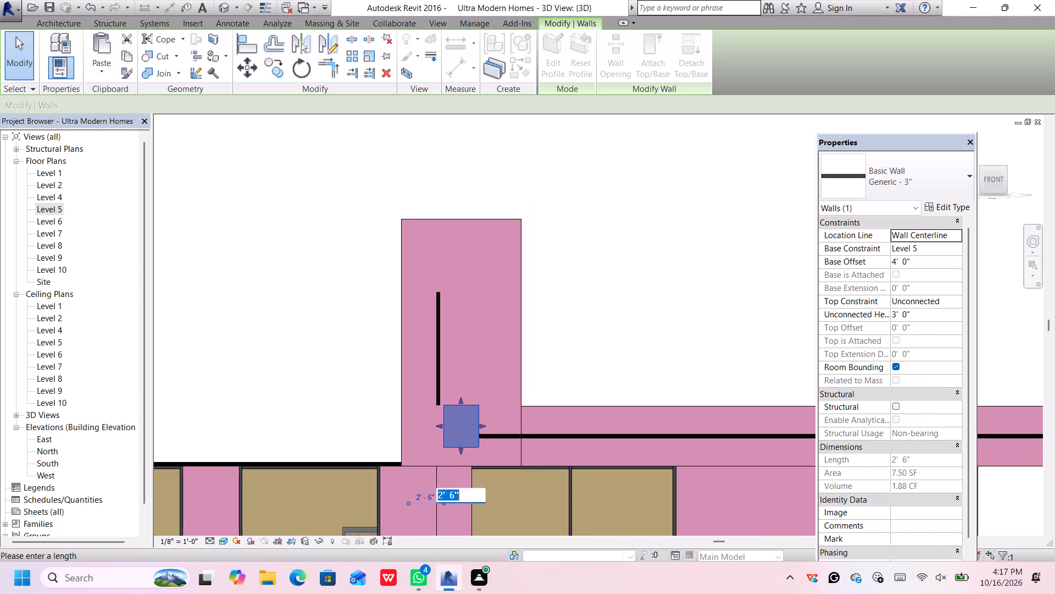
key(3)
key(apostrophe)
key(Return)
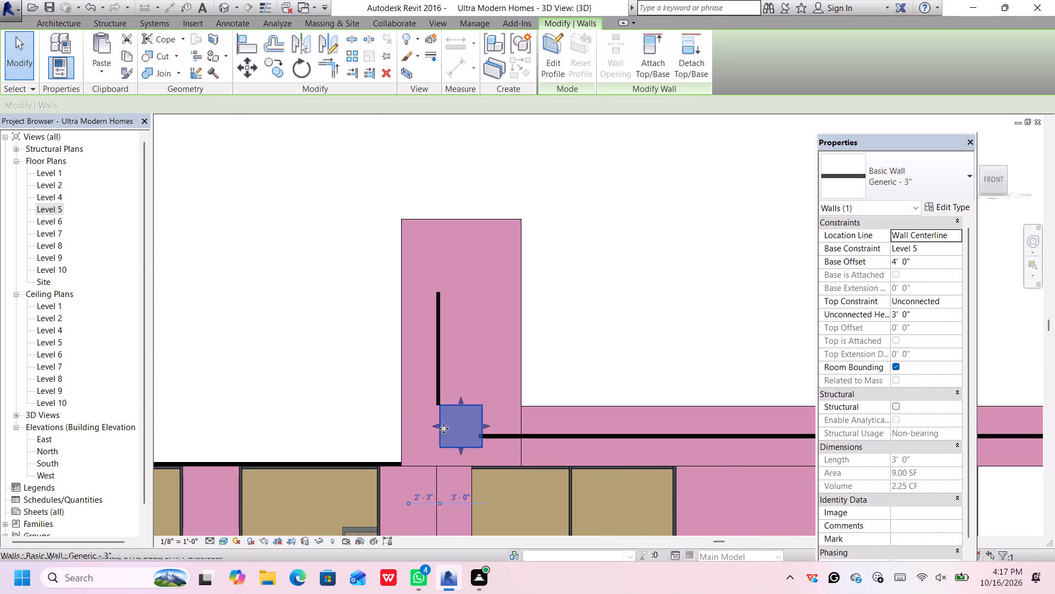
click(465, 498)
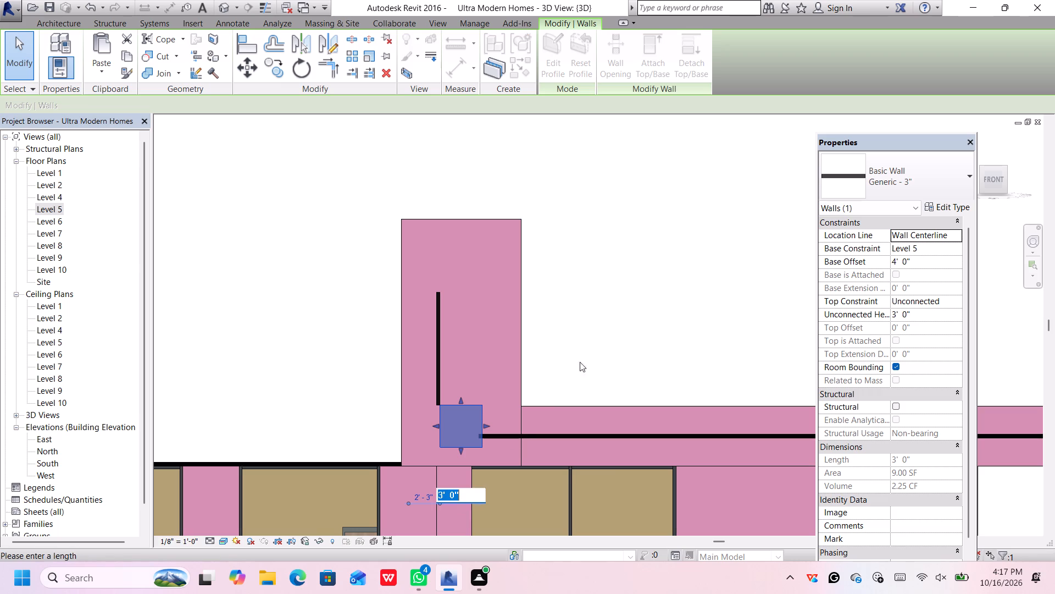
click(595, 345)
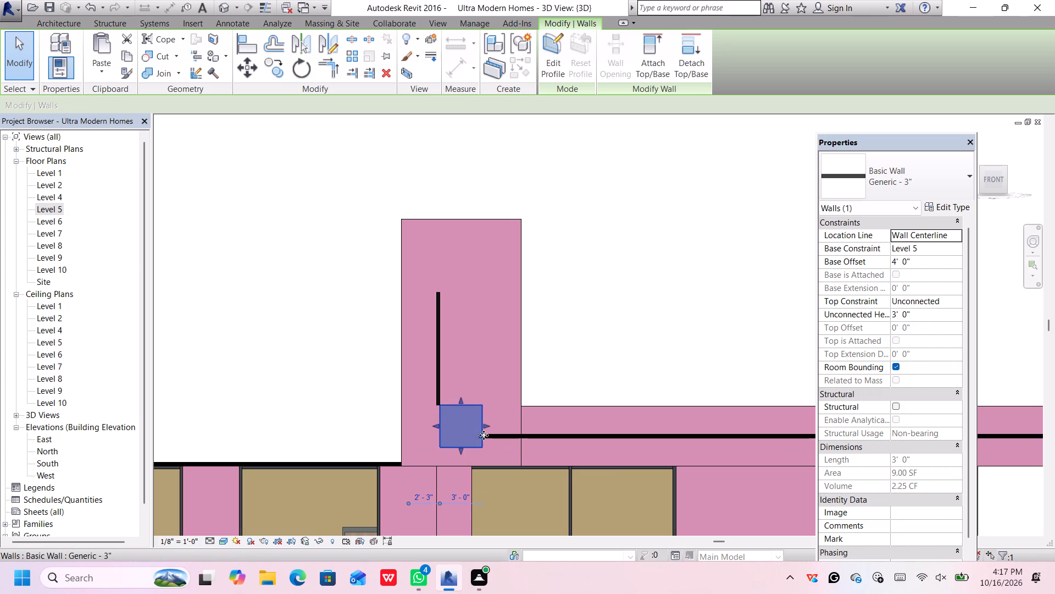
Nudge the square 3" wall one increment left to line up with the vertical strip's outer edge.
click(484, 435)
click(479, 411)
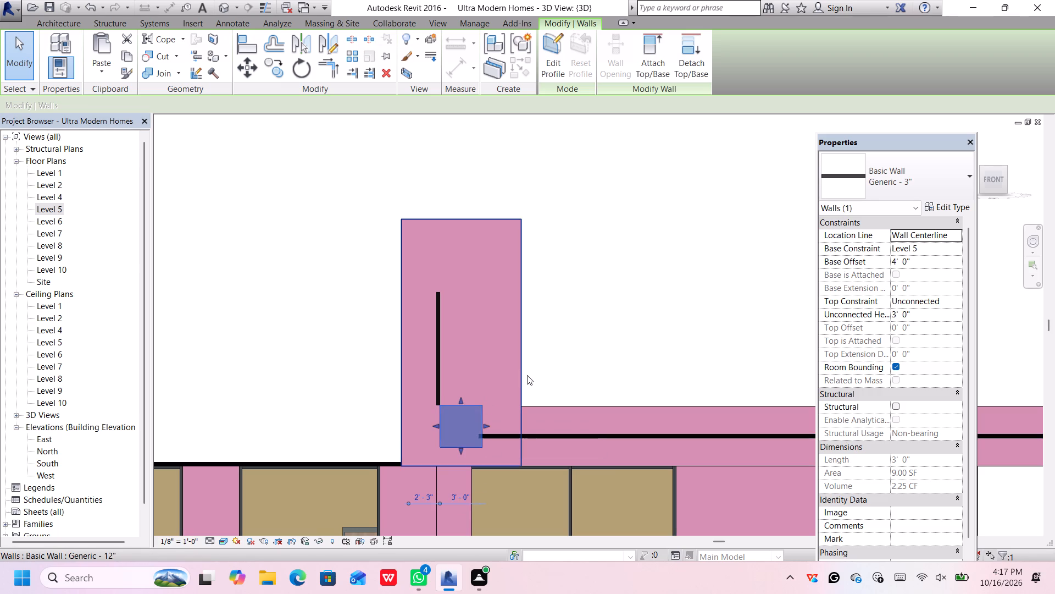
key(Left)
click(557, 353)
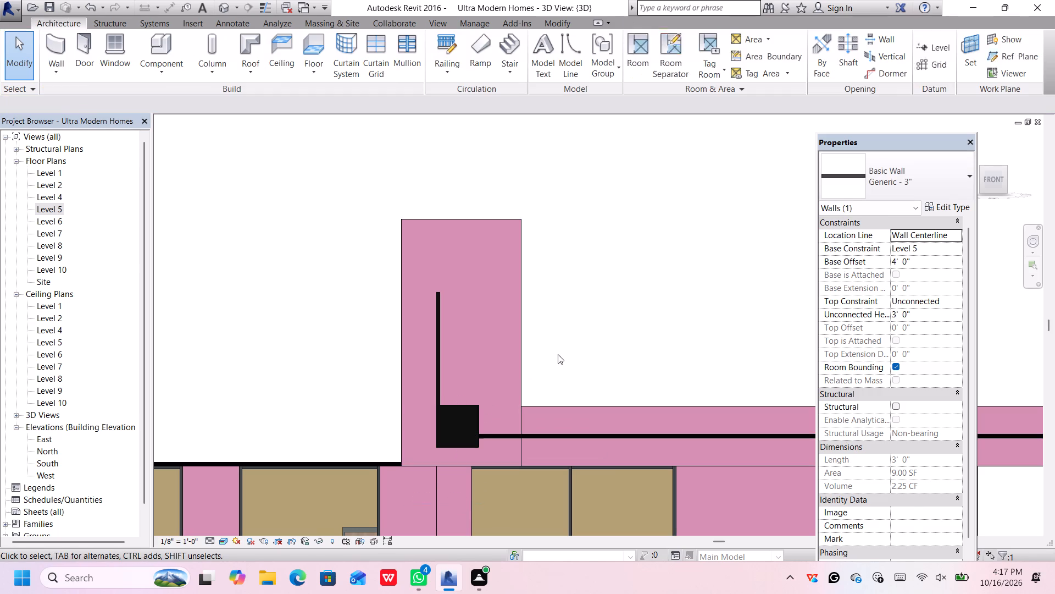
Open the profile of the square 3" wall for editing.
scroll(510, 424, up, 4)
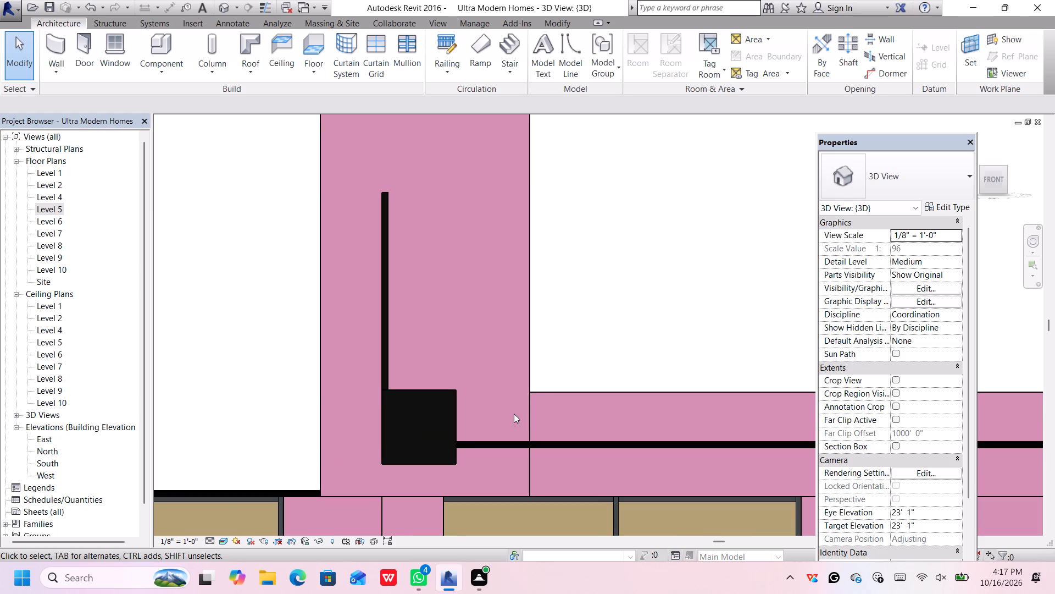
click(418, 398)
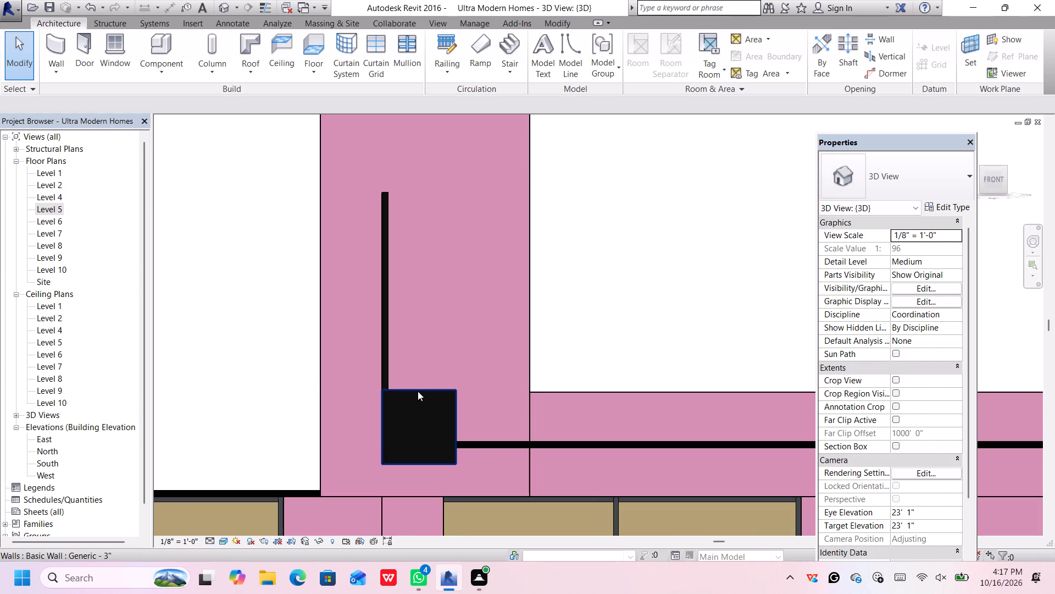
click(418, 391)
click(552, 48)
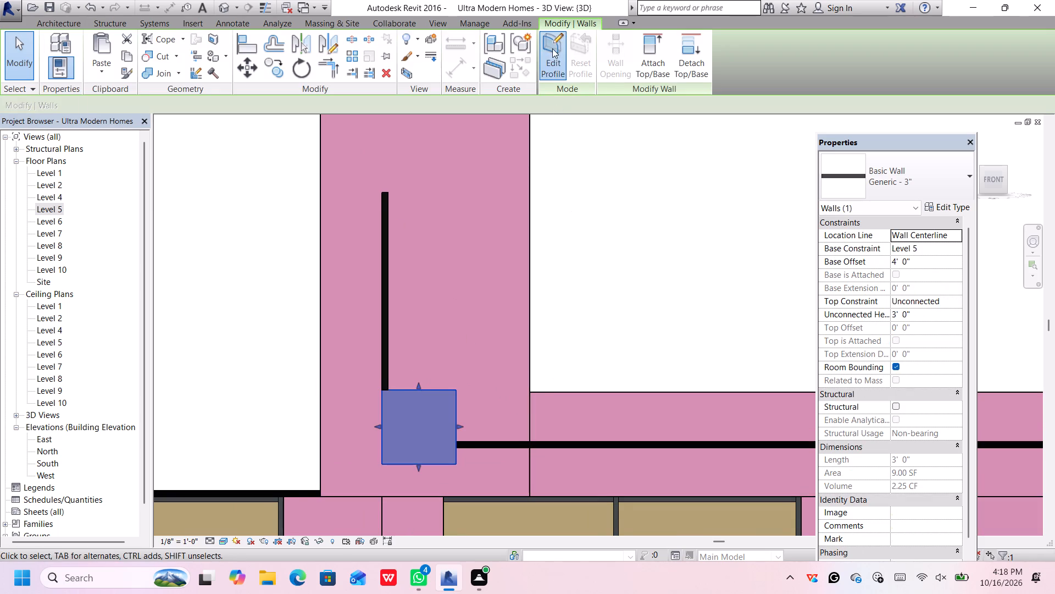
middle_drag(459, 394, 454, 360)
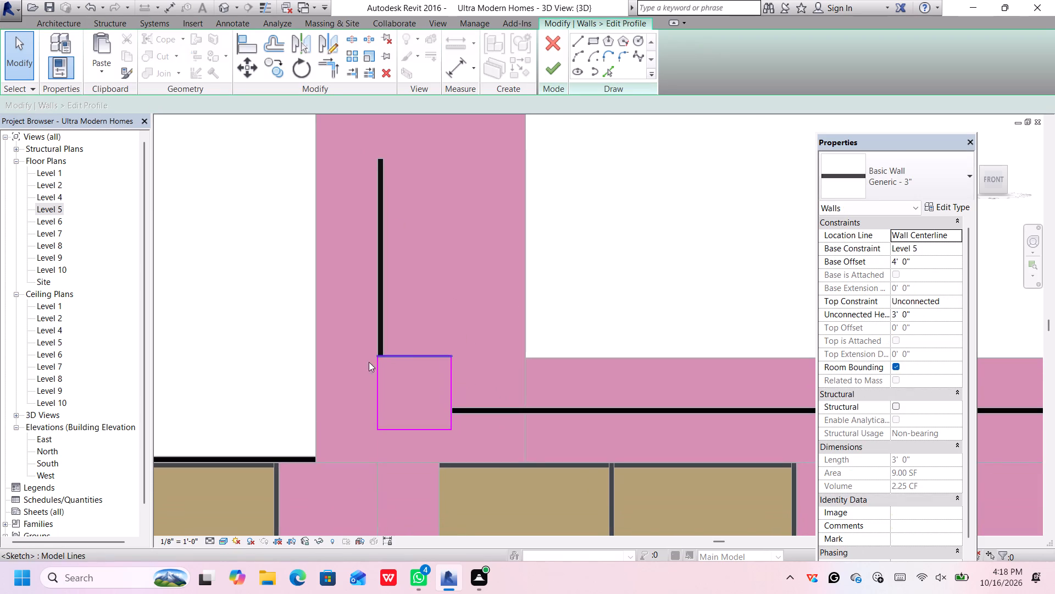
scroll(357, 366, up, 5)
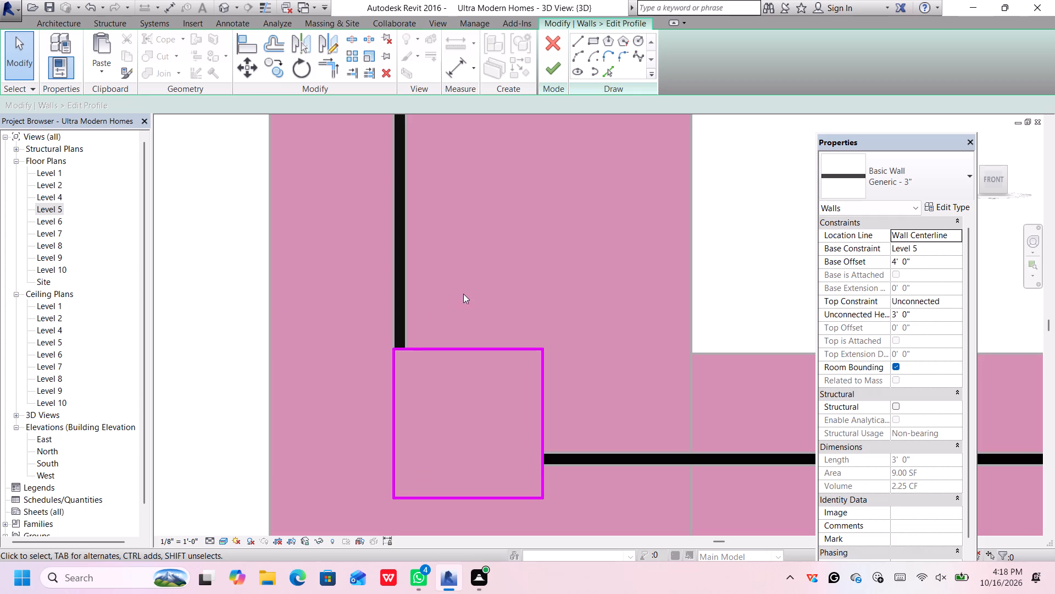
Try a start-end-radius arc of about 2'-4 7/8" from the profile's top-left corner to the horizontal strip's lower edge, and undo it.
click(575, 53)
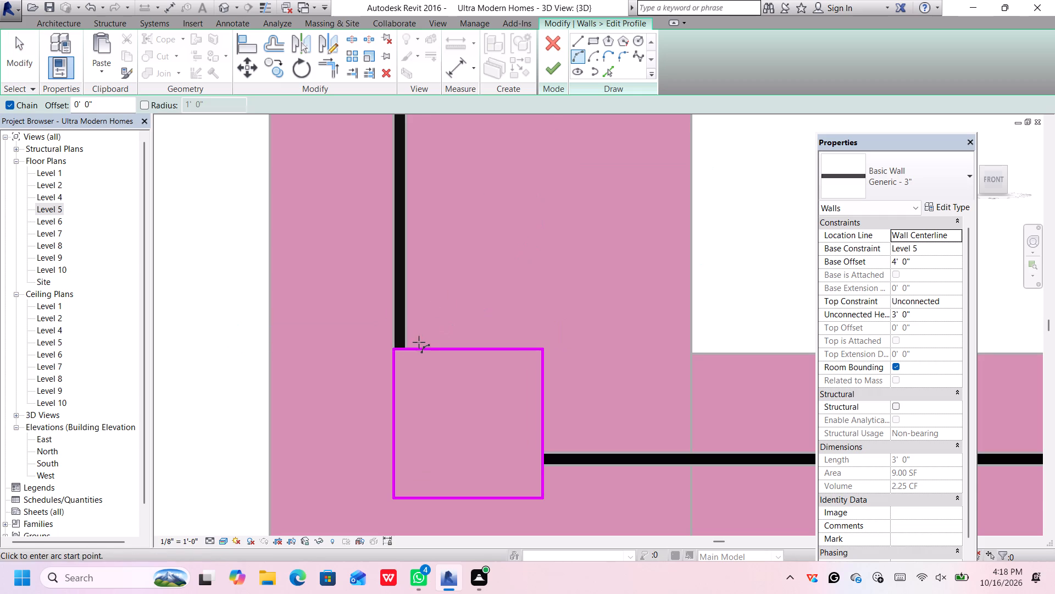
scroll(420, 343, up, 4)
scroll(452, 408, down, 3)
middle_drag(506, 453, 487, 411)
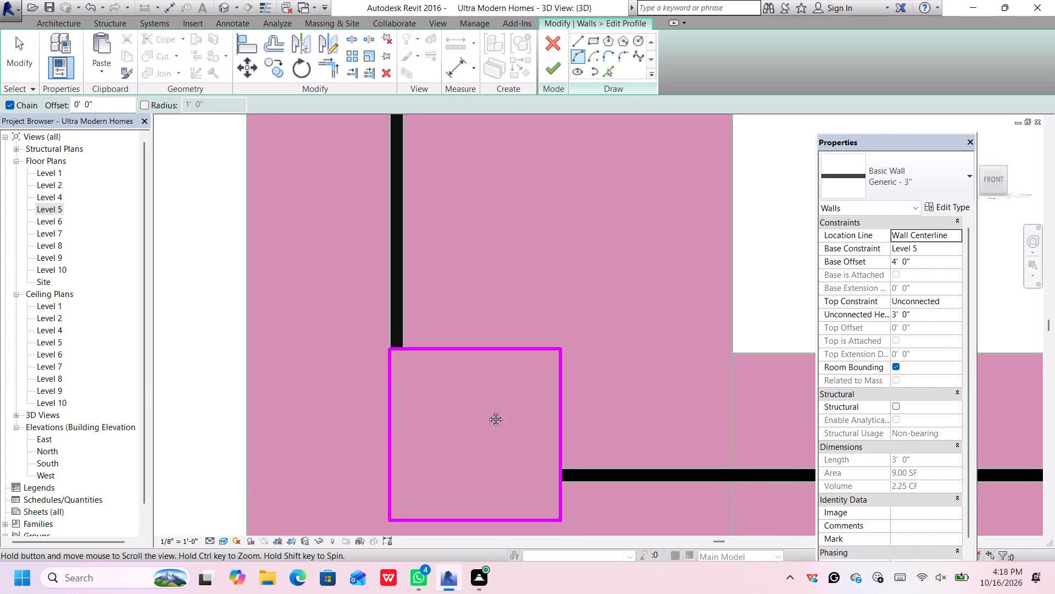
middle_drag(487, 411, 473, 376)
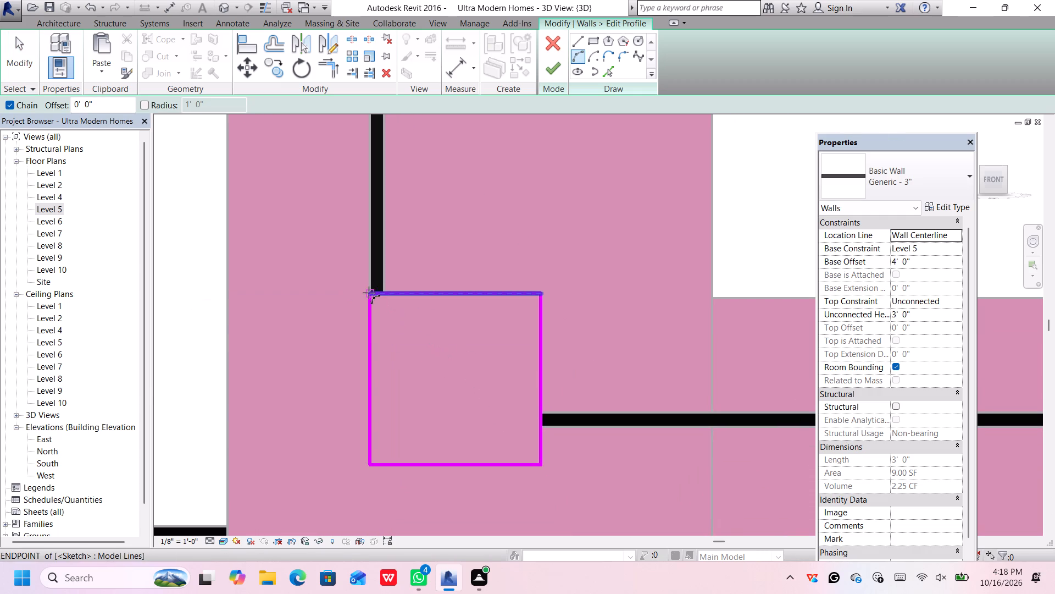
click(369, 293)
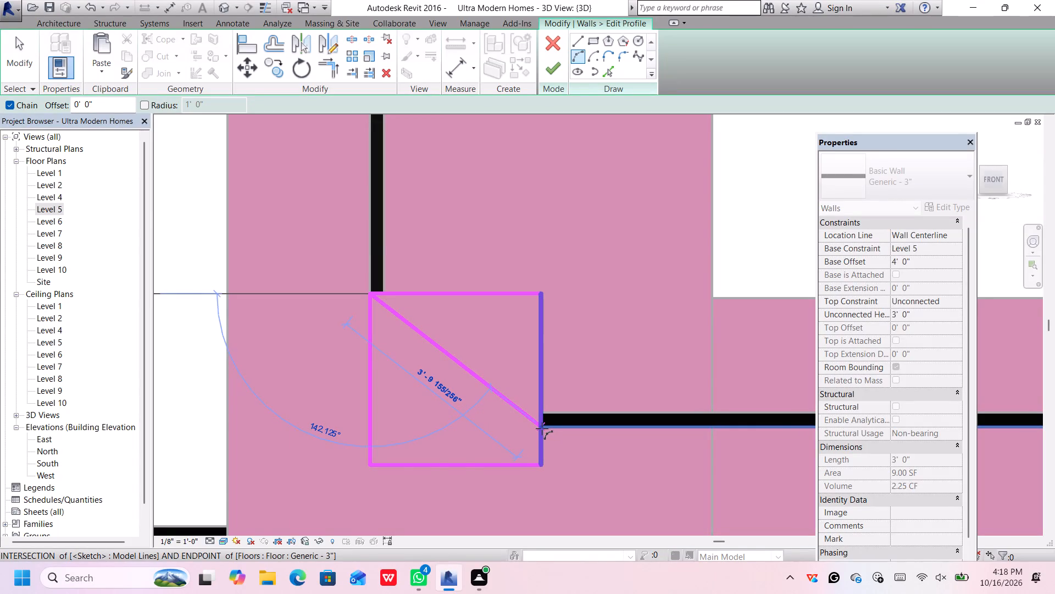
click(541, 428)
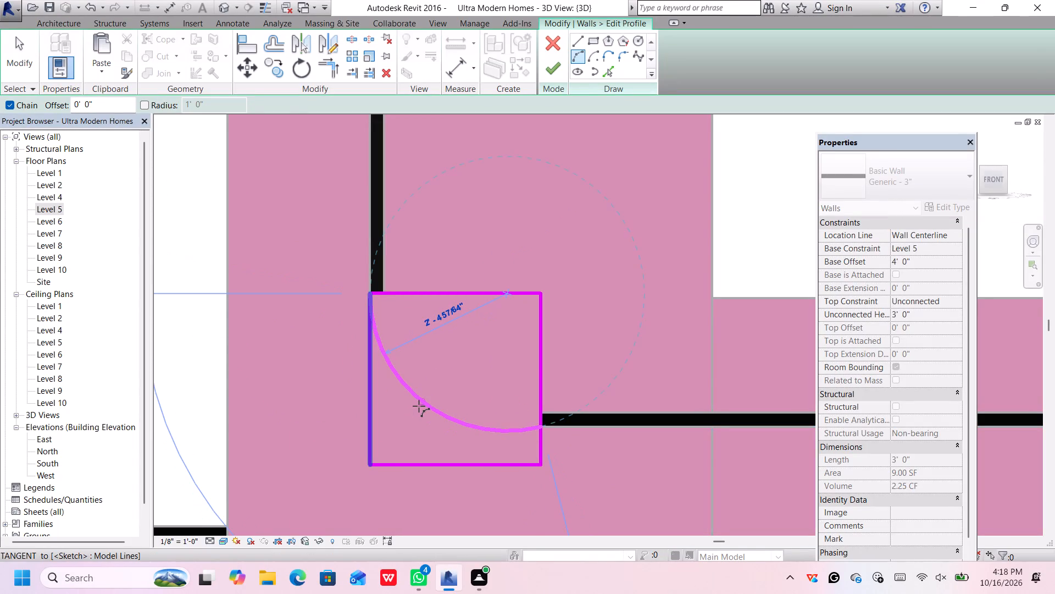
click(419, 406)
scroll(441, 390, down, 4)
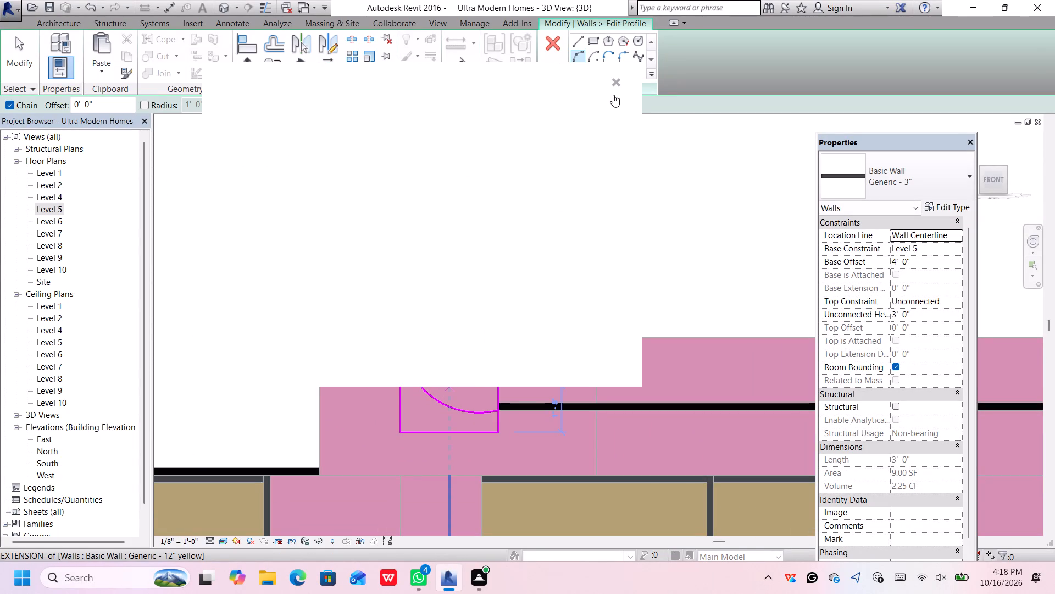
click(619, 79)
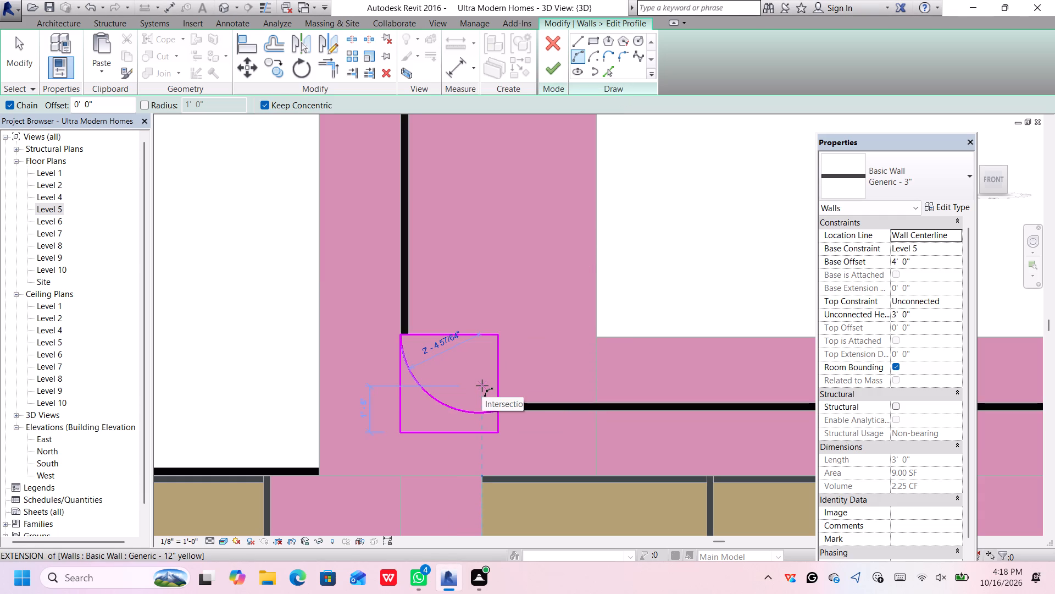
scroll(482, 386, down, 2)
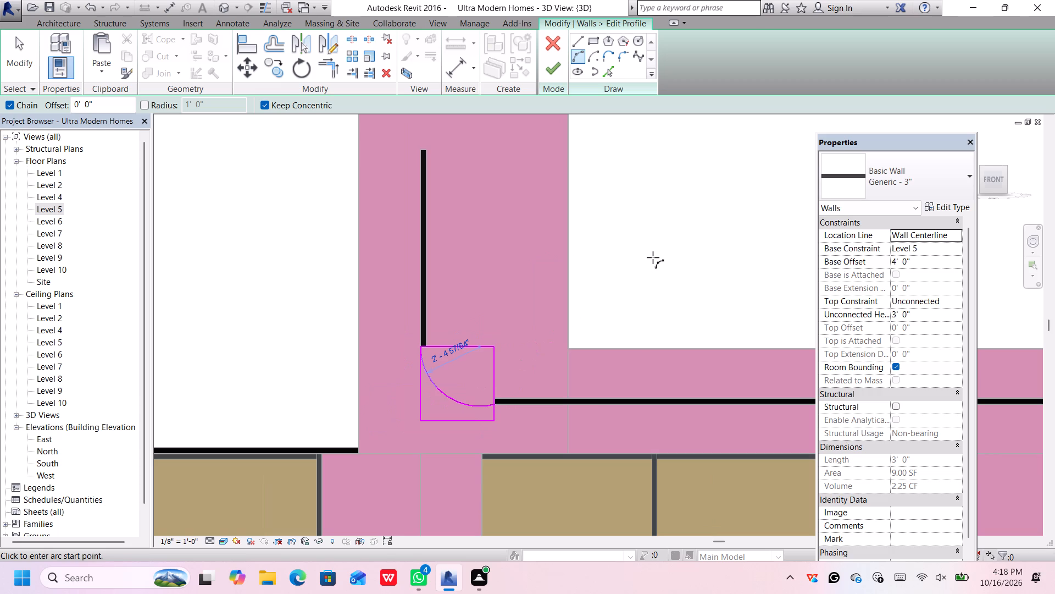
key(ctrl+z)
Draw an outer arc of about 3'-2 1/8" radius from the profile's top-left corner to the horizontal strip's lower edge.
scroll(388, 305, up, 1)
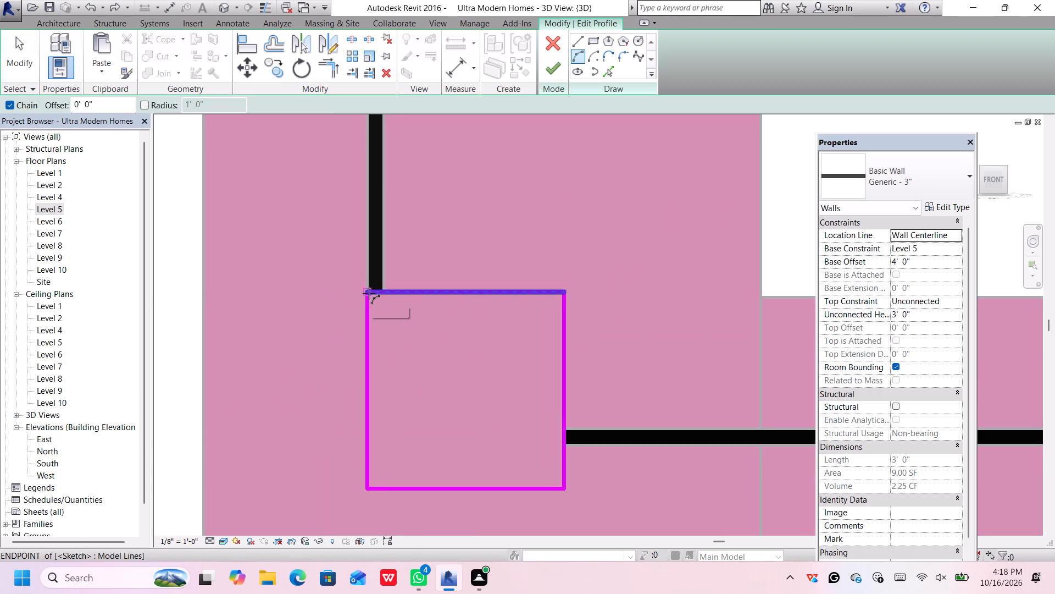
click(369, 293)
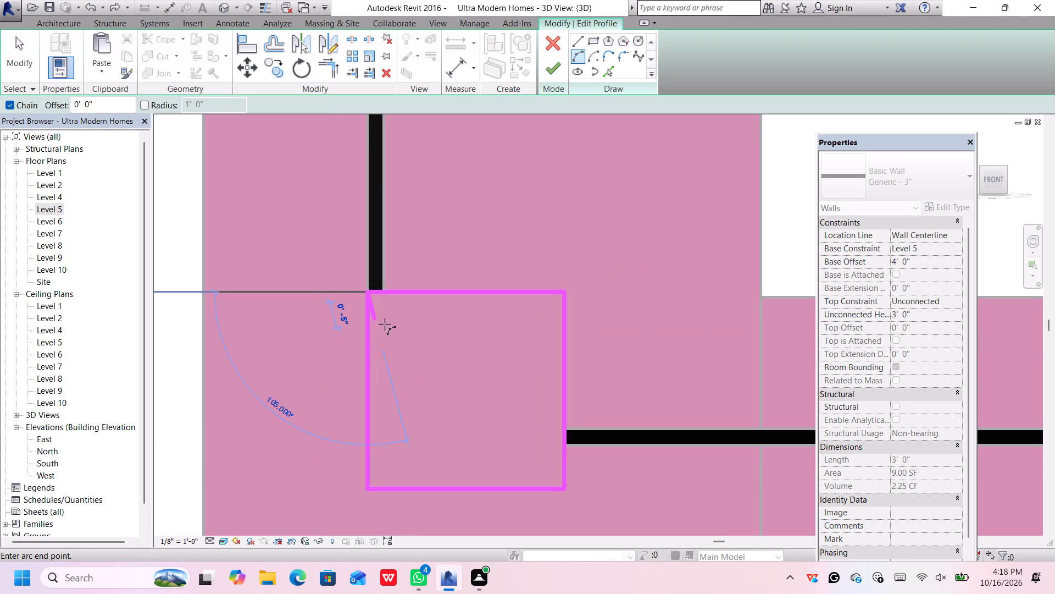
click(564, 445)
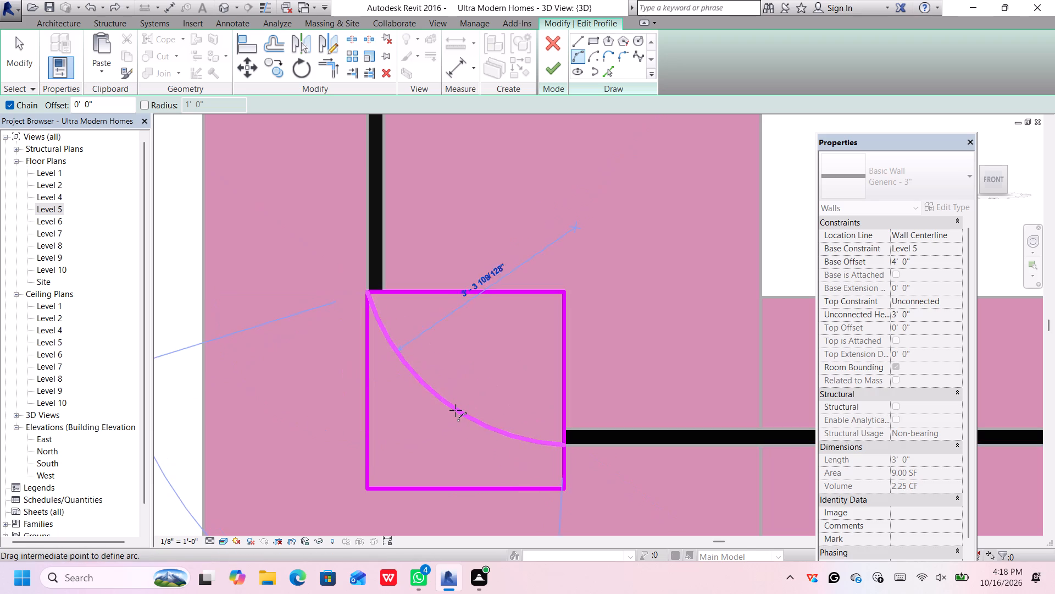
scroll(451, 408, down, 5)
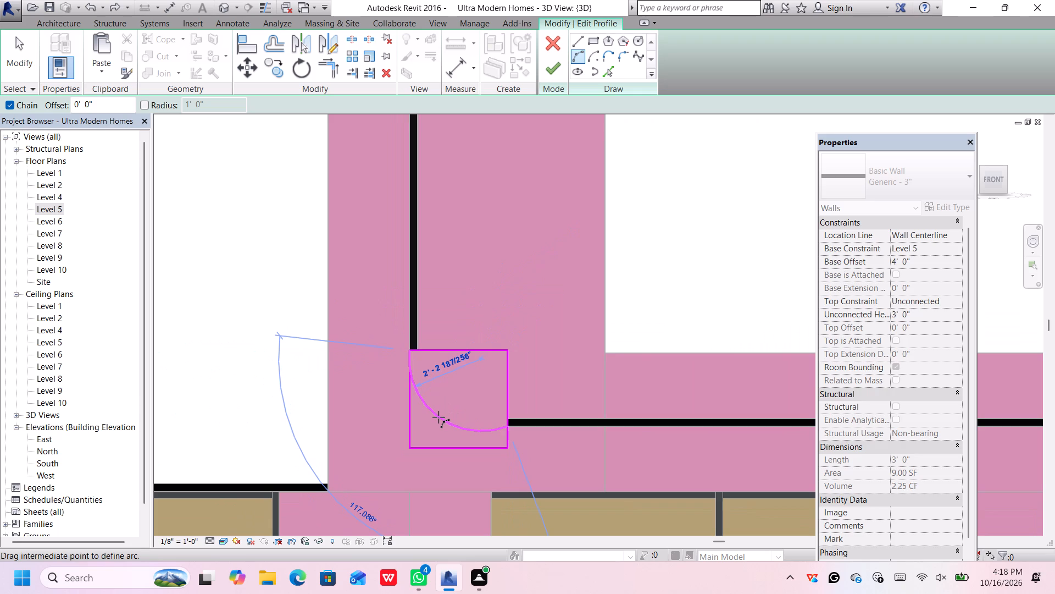
scroll(442, 407, up, 2)
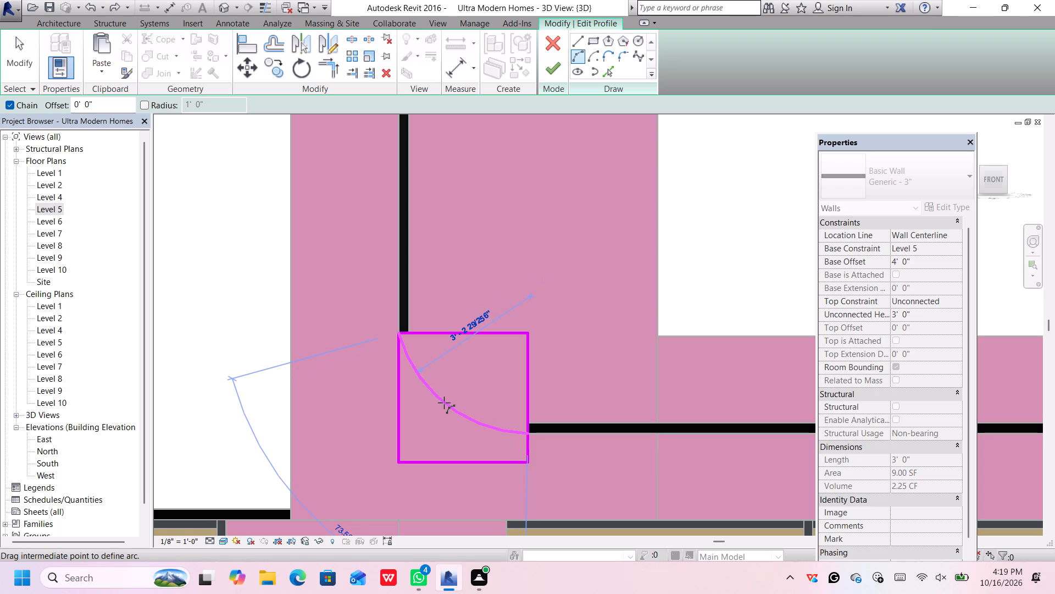
scroll(444, 403, down, 9)
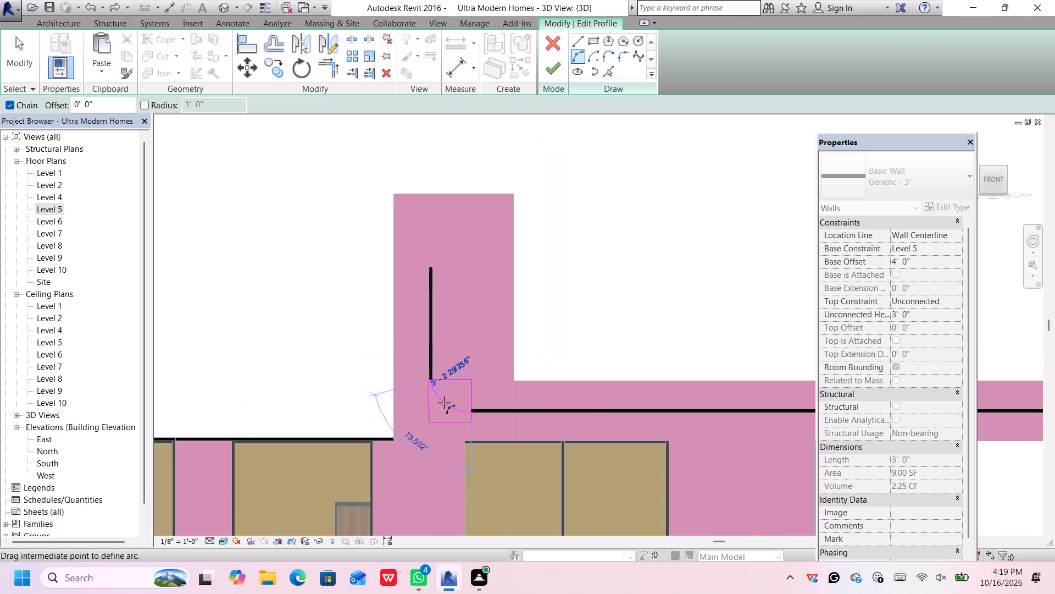
scroll(444, 403, down, 3)
scroll(444, 403, up, 2)
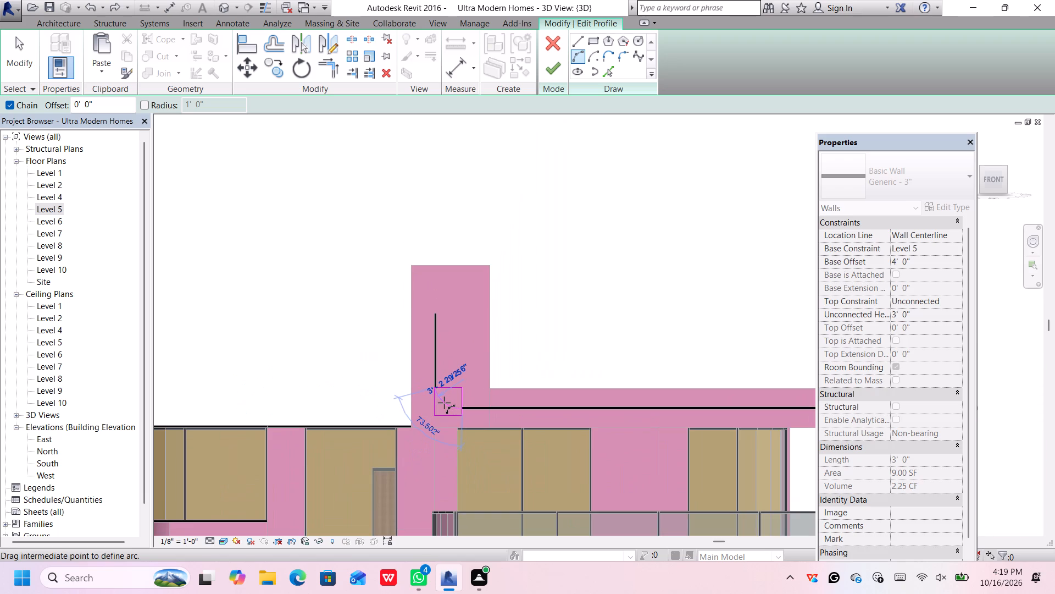
scroll(444, 403, up, 3)
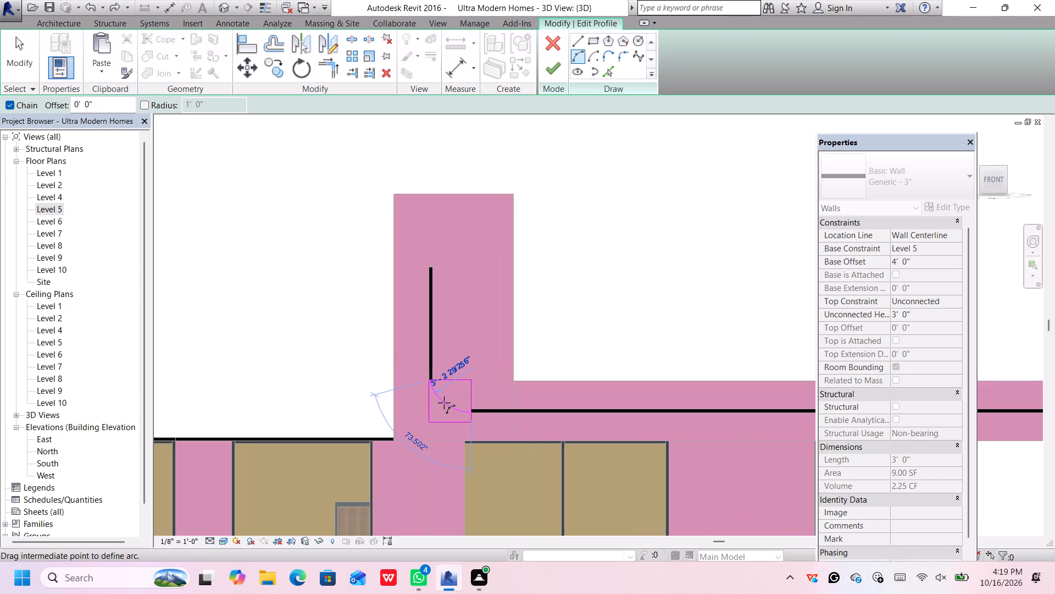
scroll(444, 403, up, 1)
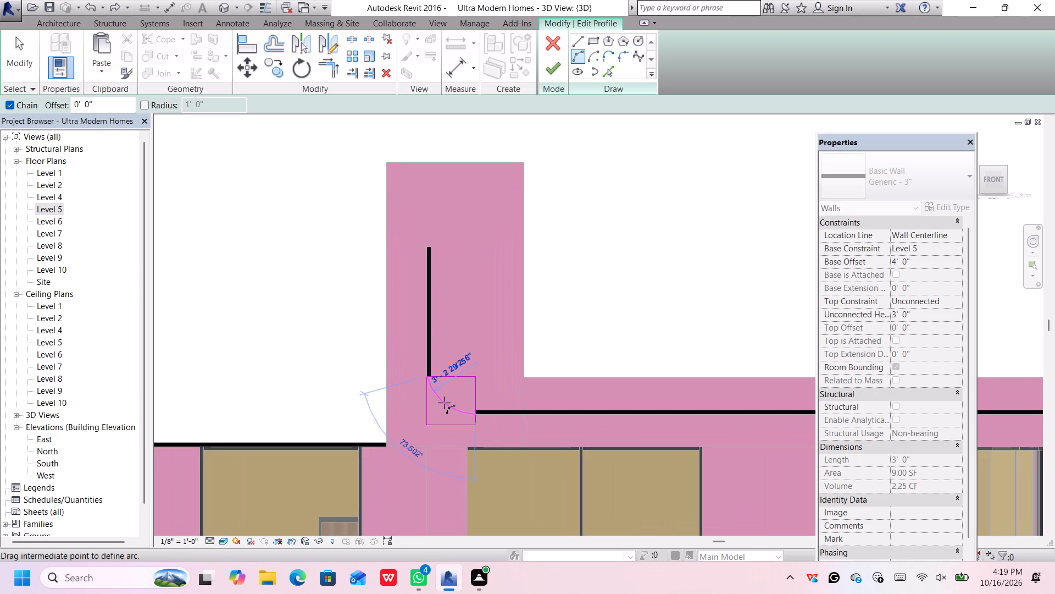
click(444, 403)
Draw an inner arc of about 3'-3 1/8" radius from the vertical strip's inner edge to the horizontal strip's upper edge.
scroll(430, 348, up, 5)
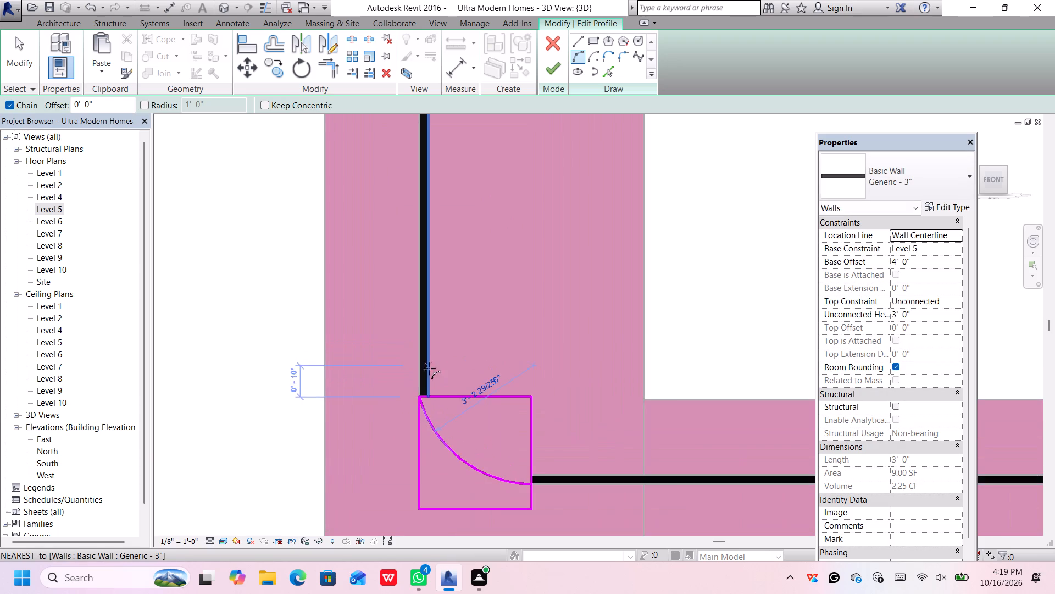
scroll(427, 375, up, 6)
click(429, 410)
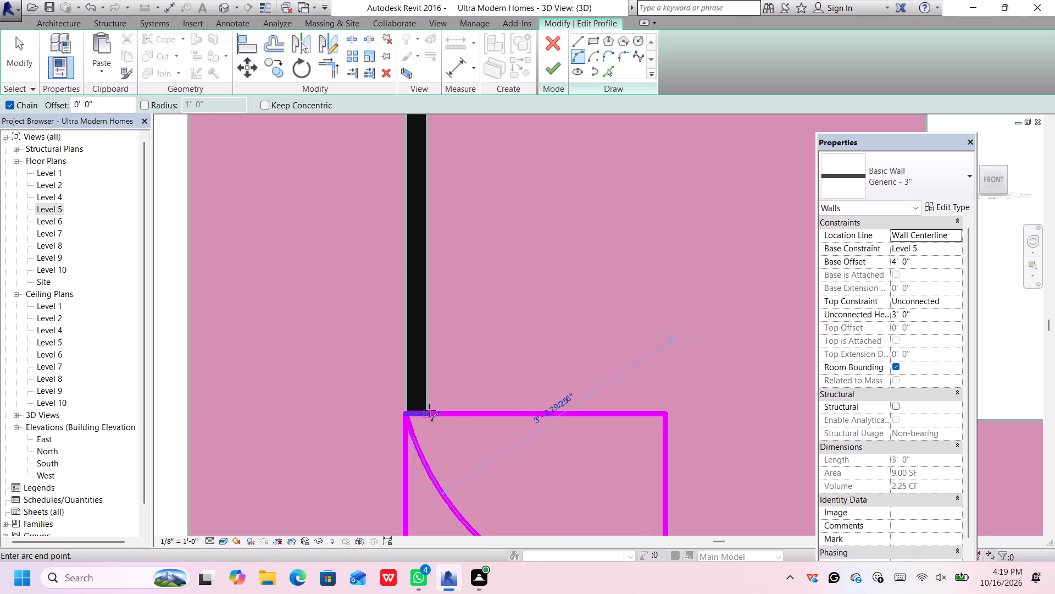
scroll(429, 410, down, 7)
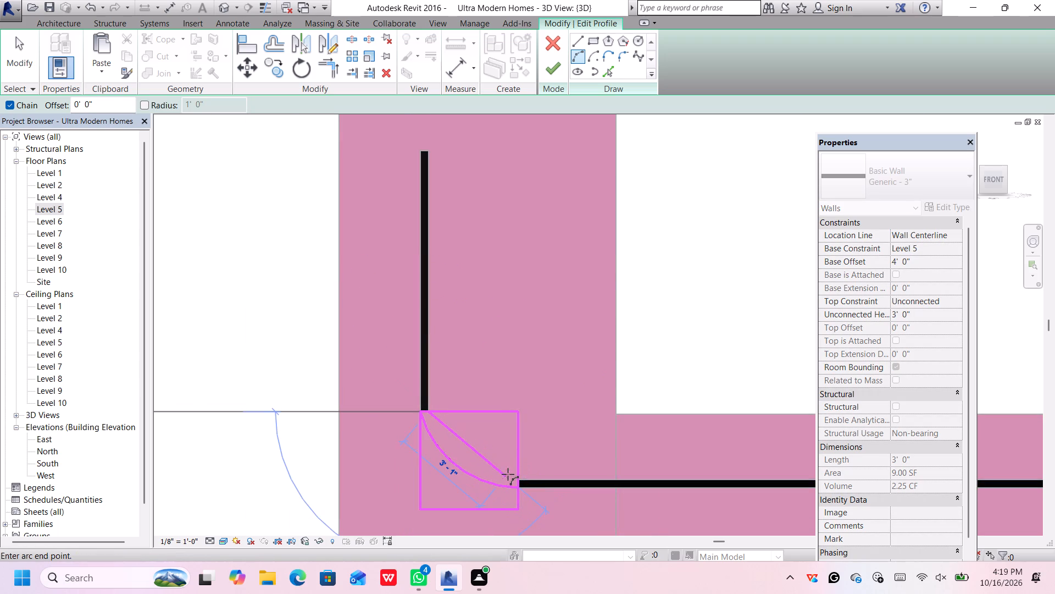
click(515, 476)
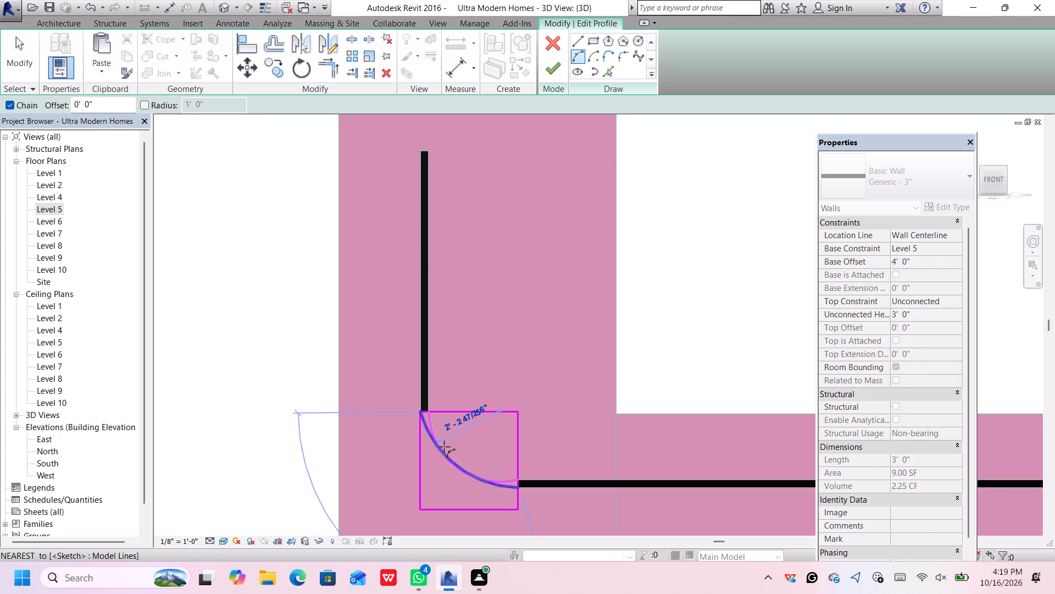
scroll(444, 446, up, 6)
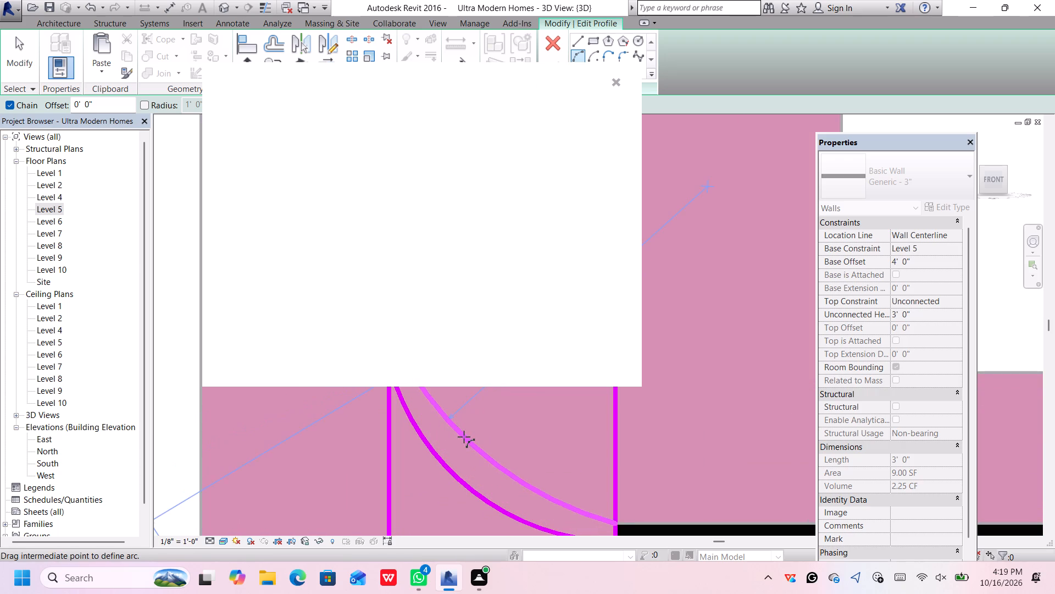
click(617, 81)
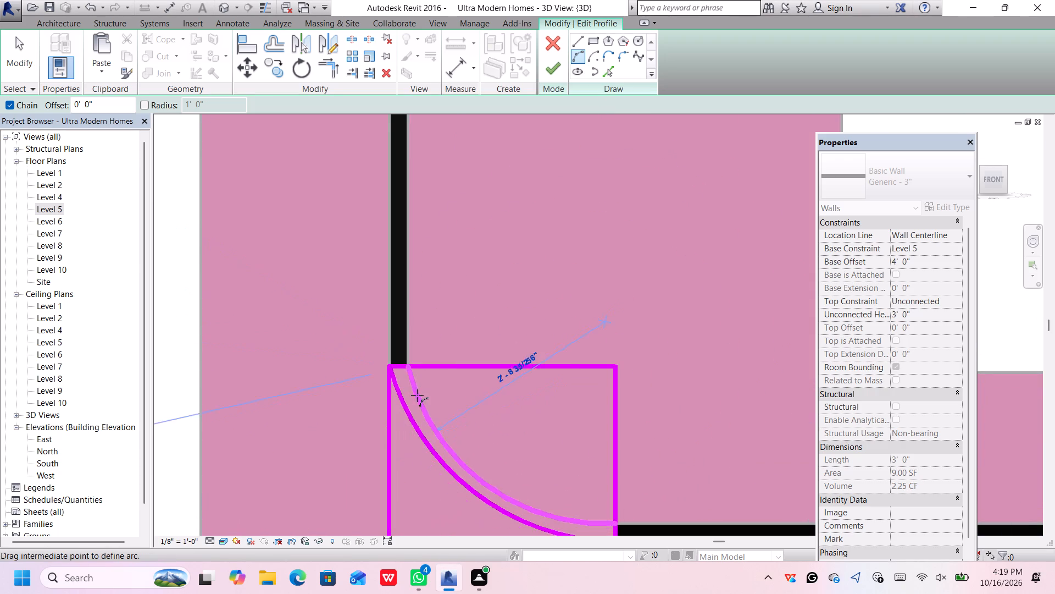
scroll(420, 393, up, 1)
scroll(421, 396, down, 3)
middle_drag(426, 402, 424, 392)
middle_click(424, 392)
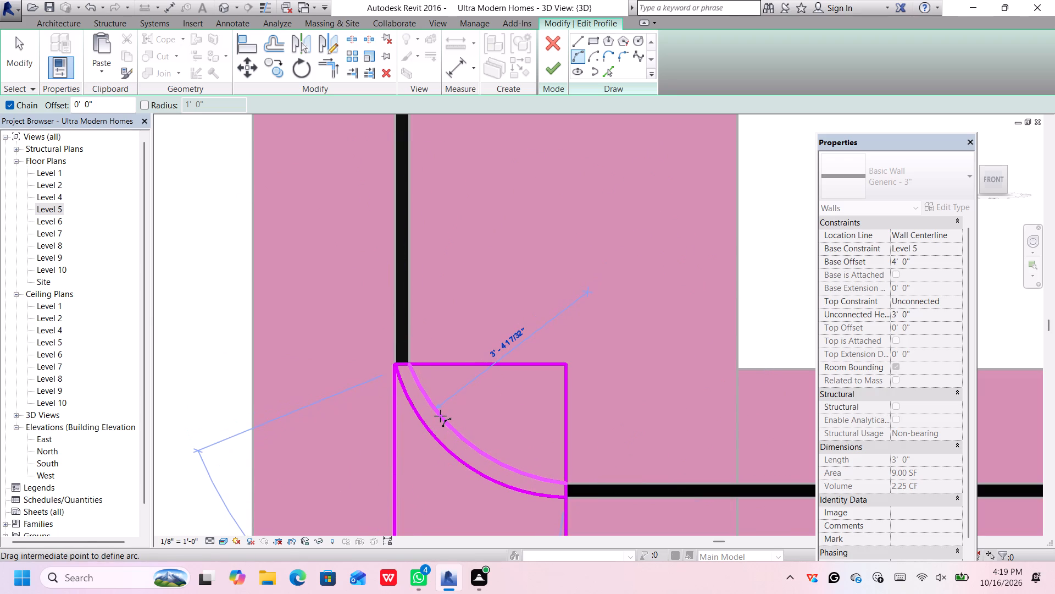
middle_click(442, 416)
middle_click(442, 414)
middle_drag(442, 413, 440, 365)
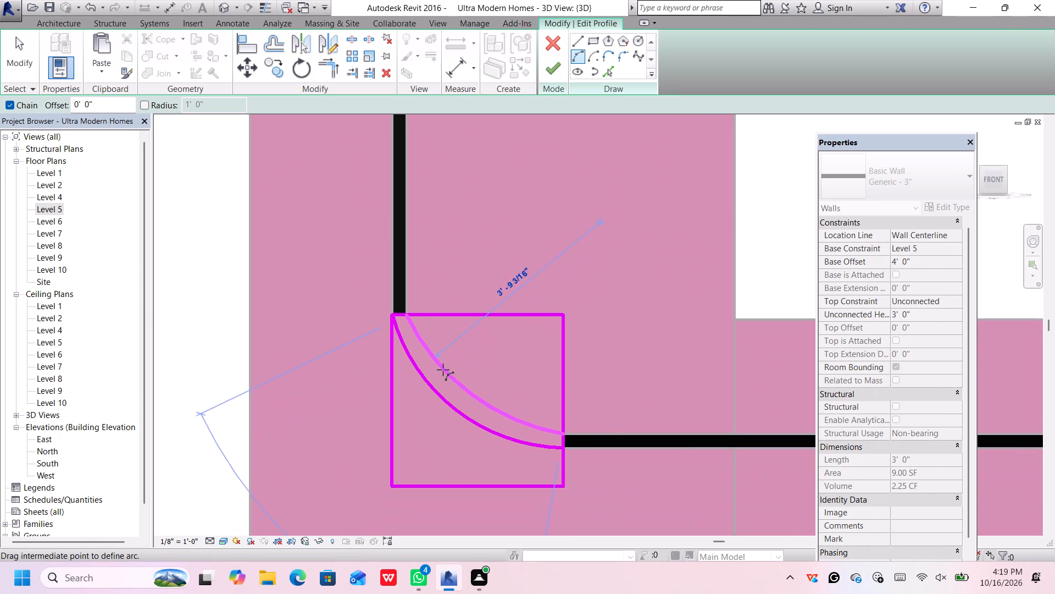
scroll(444, 370, up, 4)
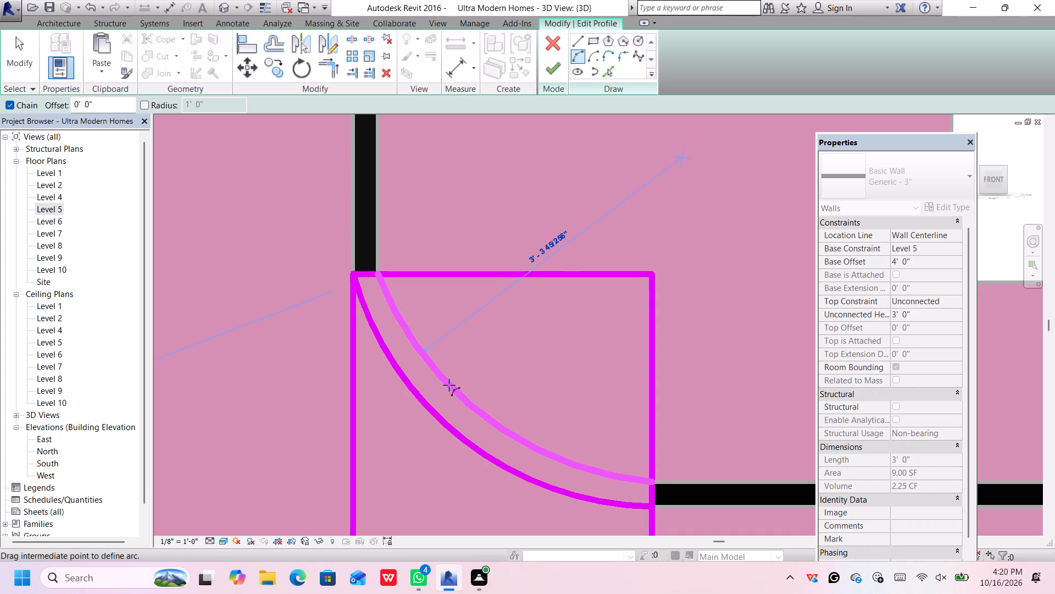
click(449, 385)
scroll(460, 387, down, 7)
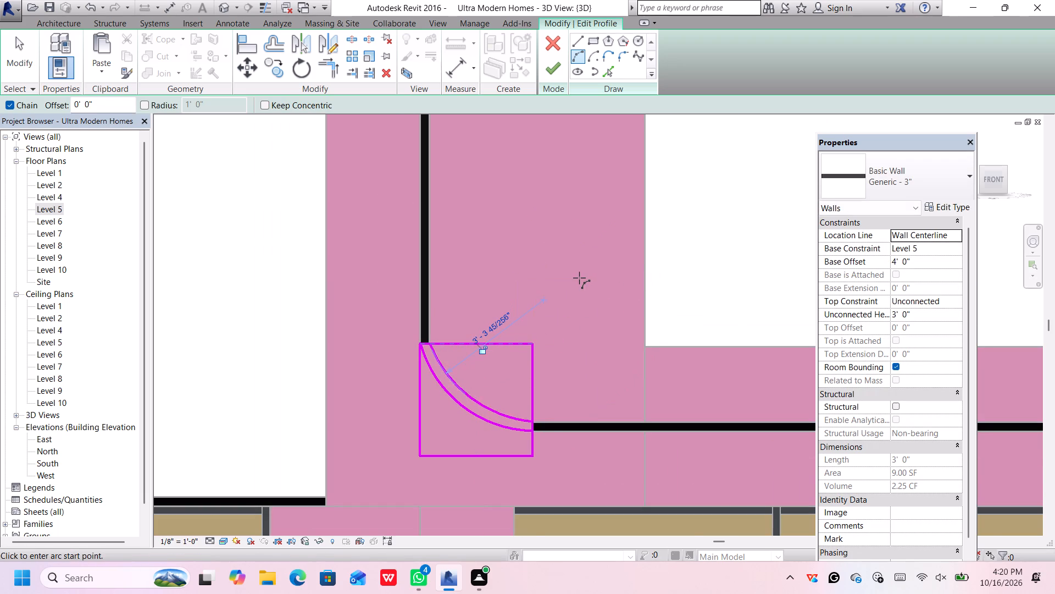
scroll(578, 279, down, 4)
key(Escape)
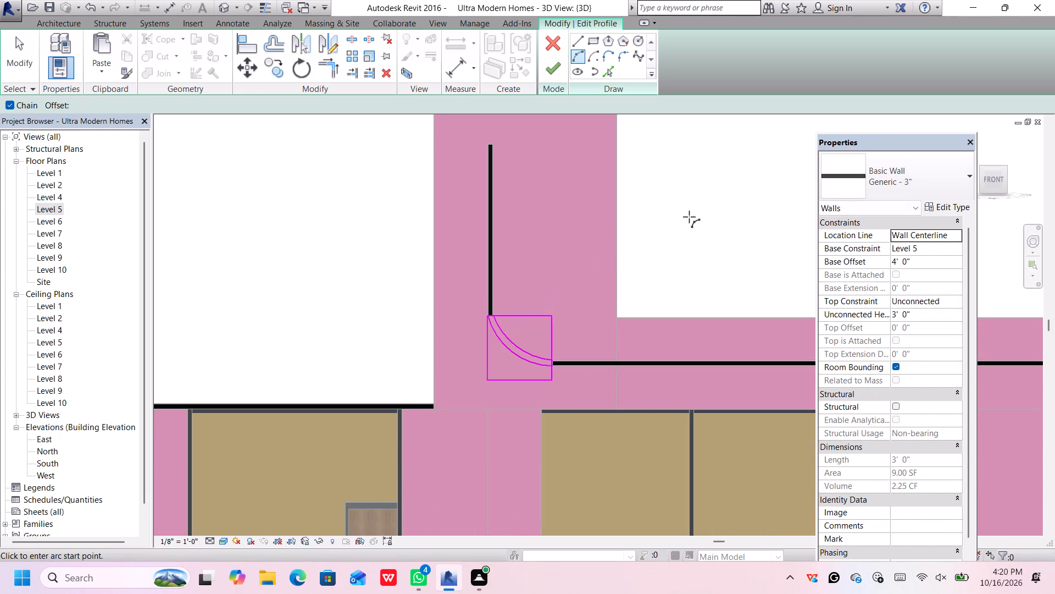
key(Escape)
Shorten the profile's top line so it ends at the start of the inner arc.
scroll(654, 236, down, 3)
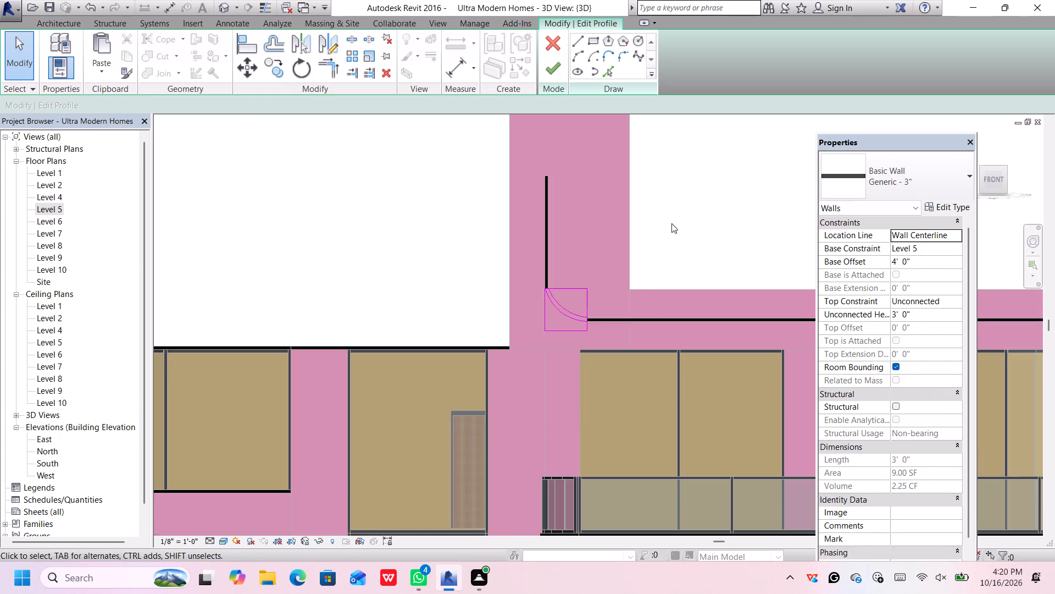
scroll(651, 258, down, 4)
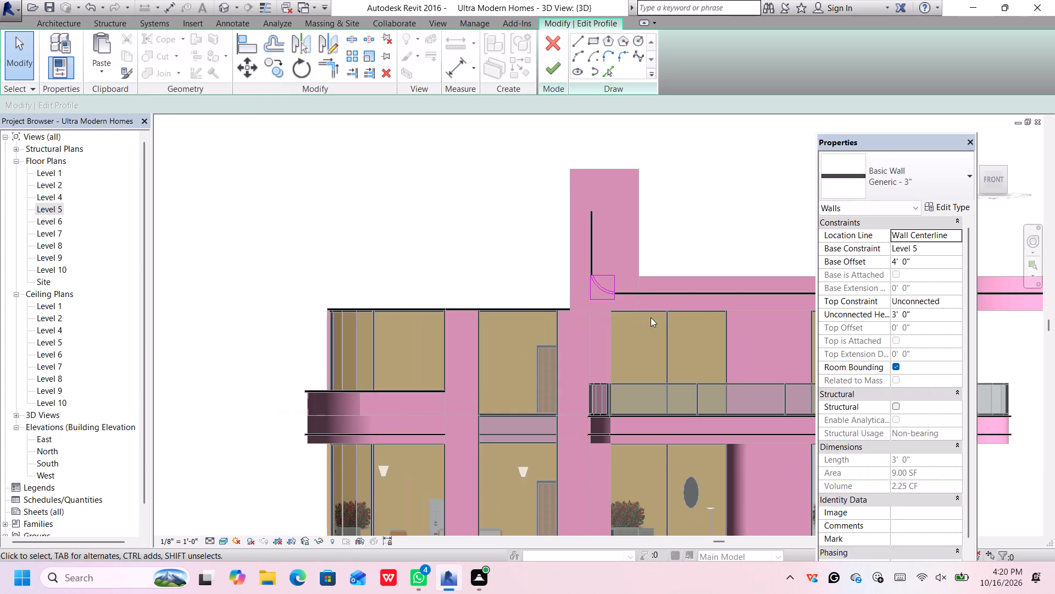
scroll(651, 317, up, 7)
scroll(534, 172, up, 5)
scroll(508, 235, up, 3)
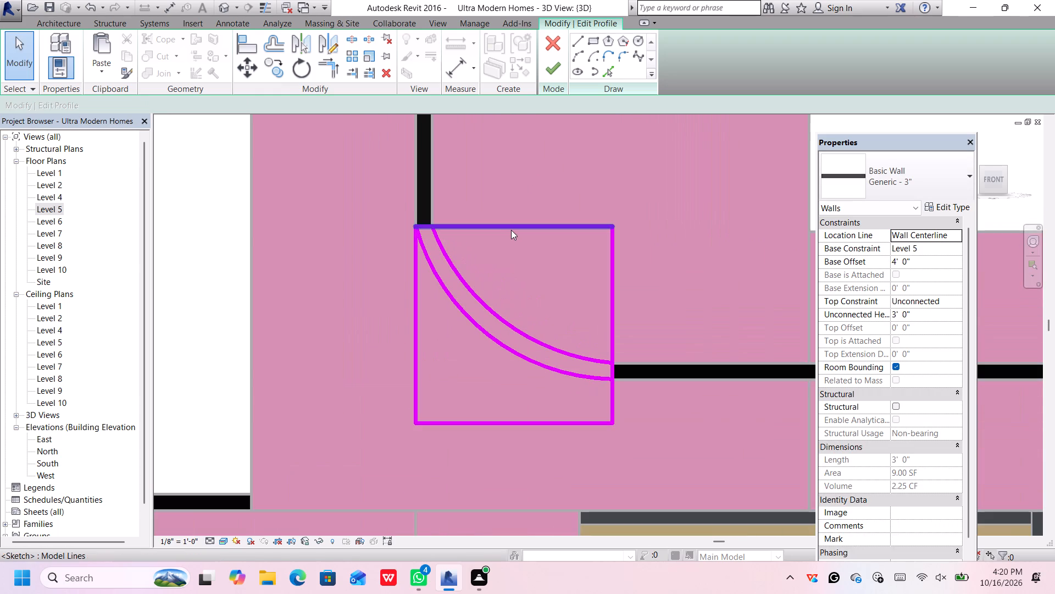
click(512, 229)
scroll(512, 236, up, 3)
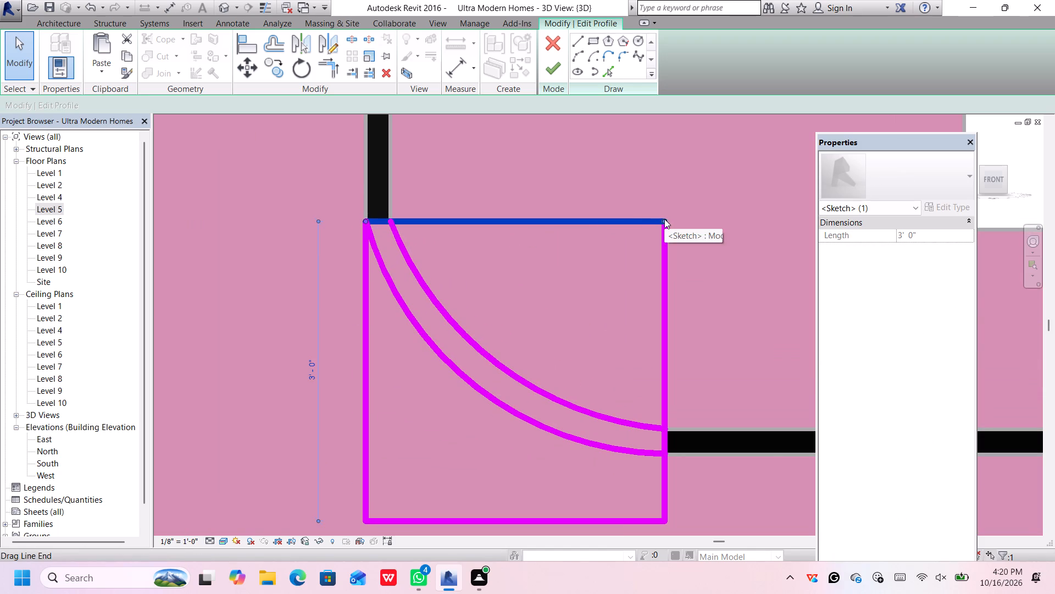
drag(664, 219, 396, 223)
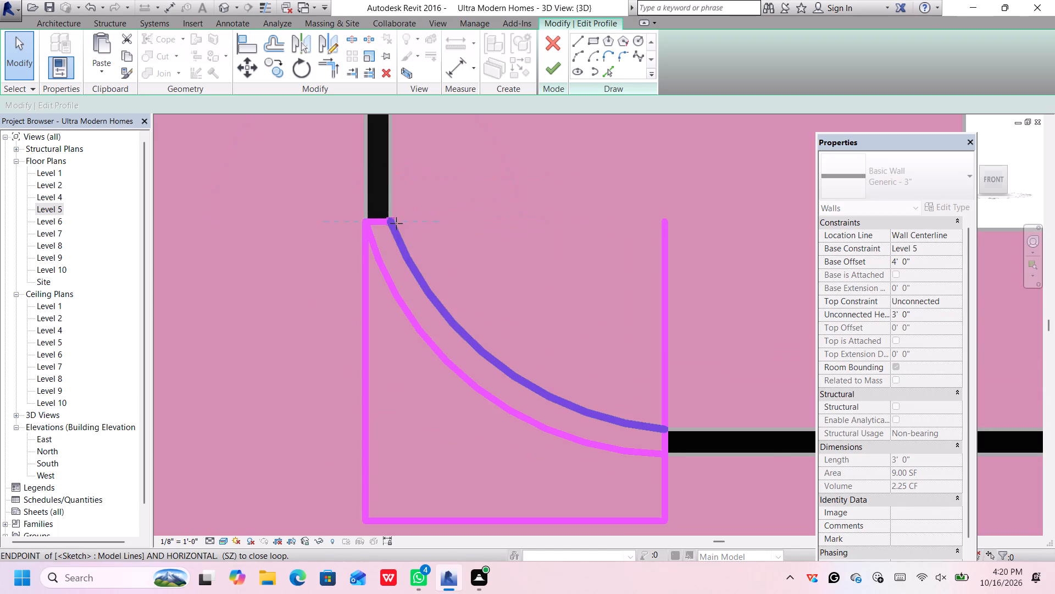
drag(396, 223, 391, 219)
Shorten both ends of the profile's right-hand line to a 3" segment joining the two arc ends.
scroll(392, 244, up, 4)
scroll(389, 244, down, 5)
click(627, 254)
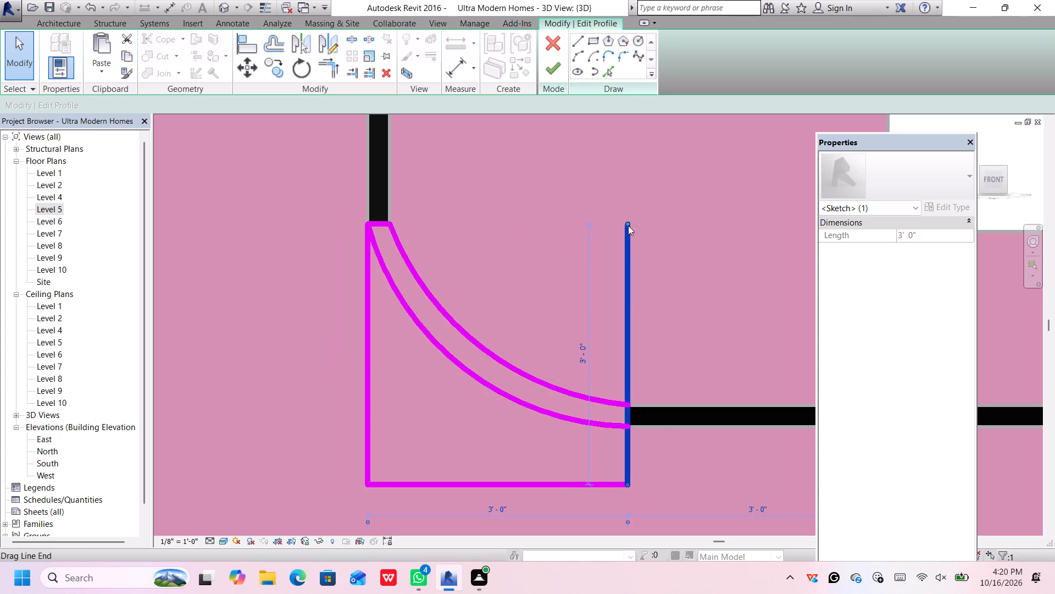
drag(628, 222, 629, 403)
scroll(627, 439, up, 3)
drag(630, 498, 630, 414)
Delete the profile's leftover left and bottom lines and finish the profile edit of the curved strip.
scroll(608, 386, down, 5)
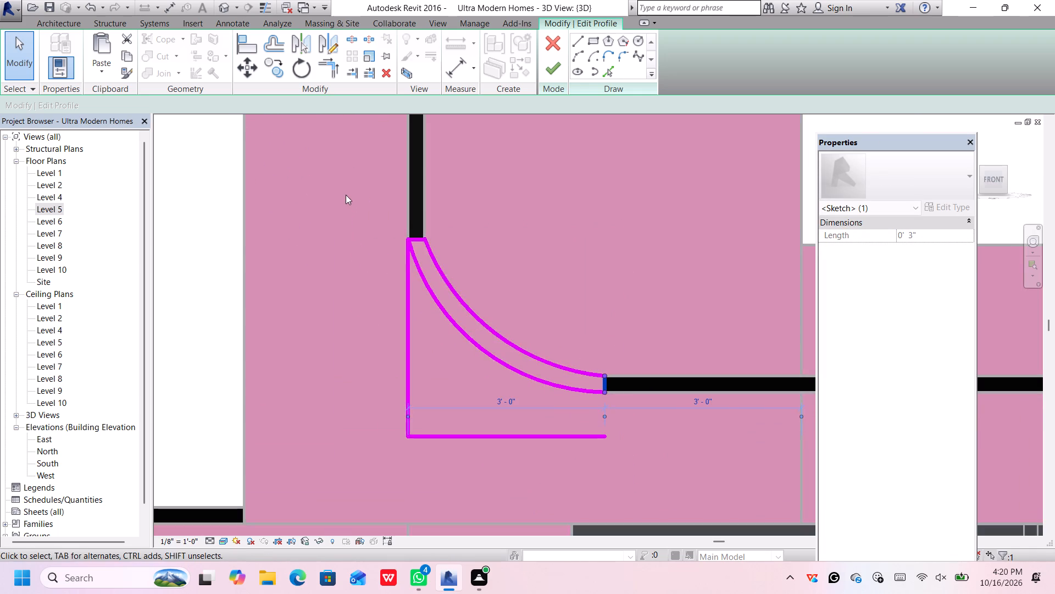
scroll(343, 188, up, 3)
scroll(435, 303, down, 3)
click(438, 315)
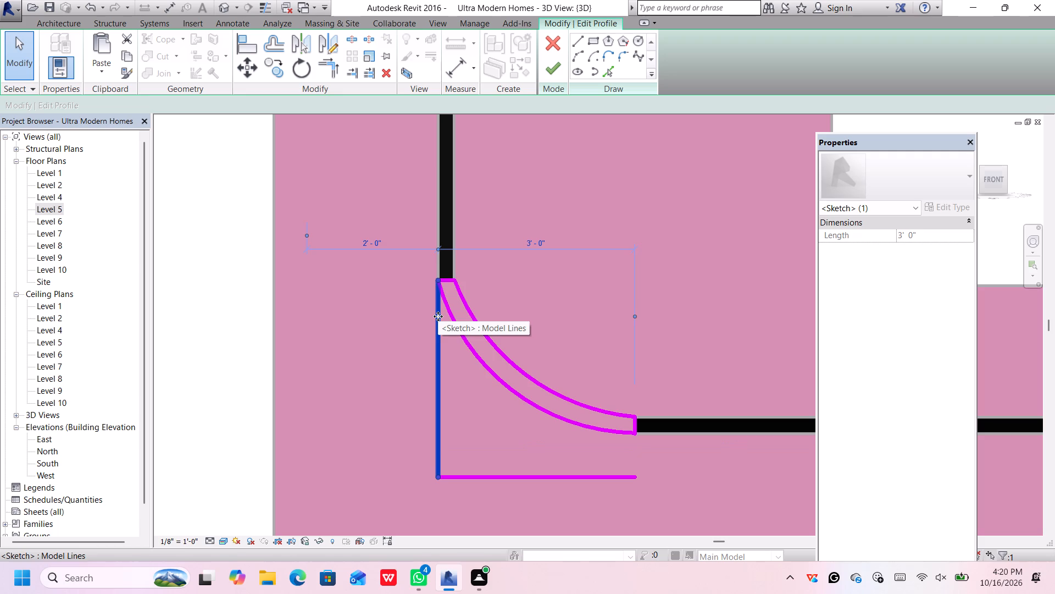
key(Delete)
click(501, 481)
key(Delete)
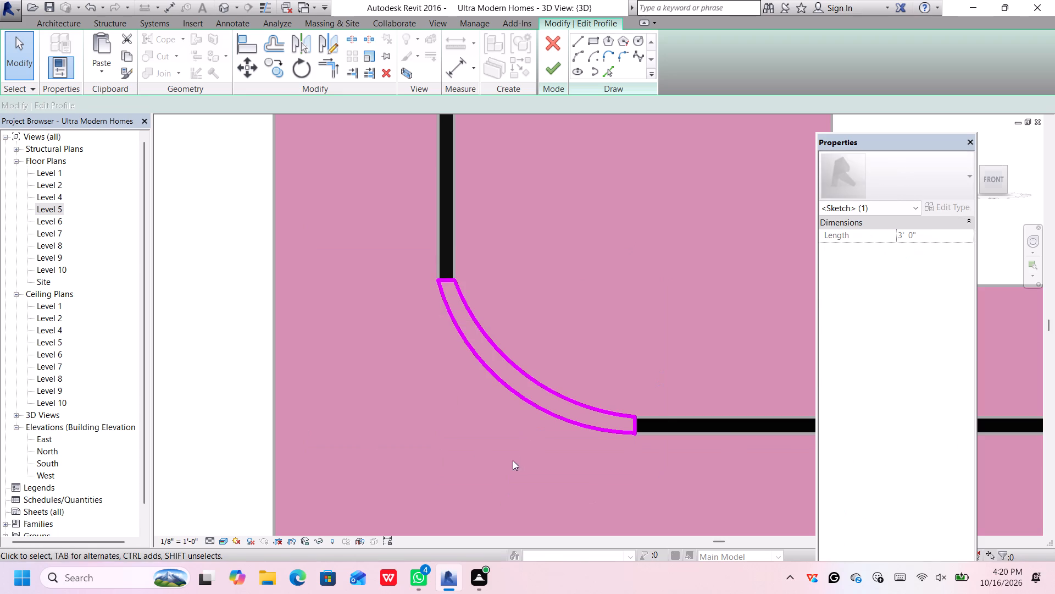
click(556, 64)
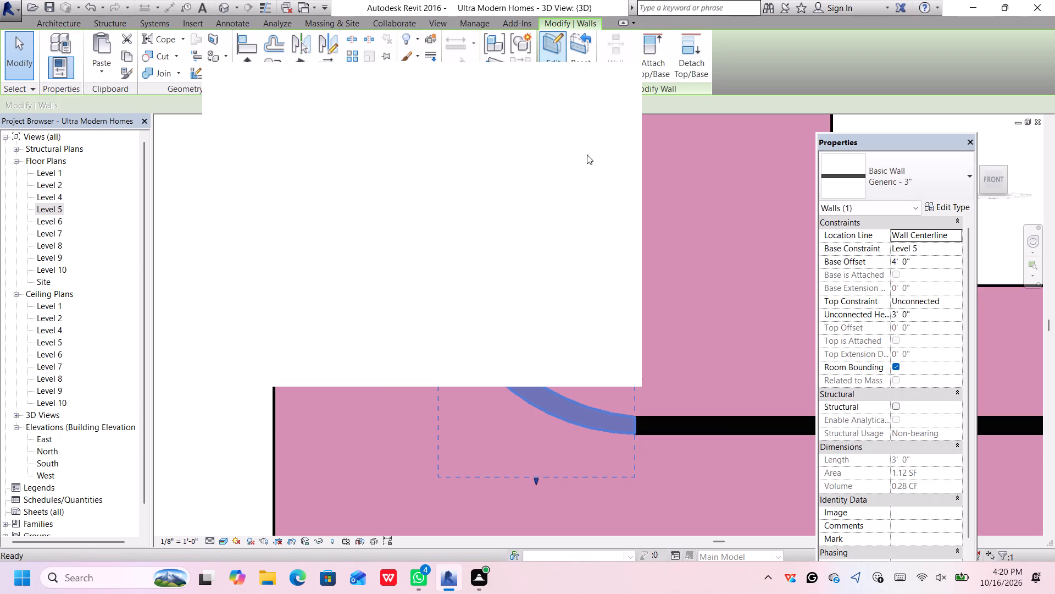
scroll(610, 238, down, 5)
click(619, 78)
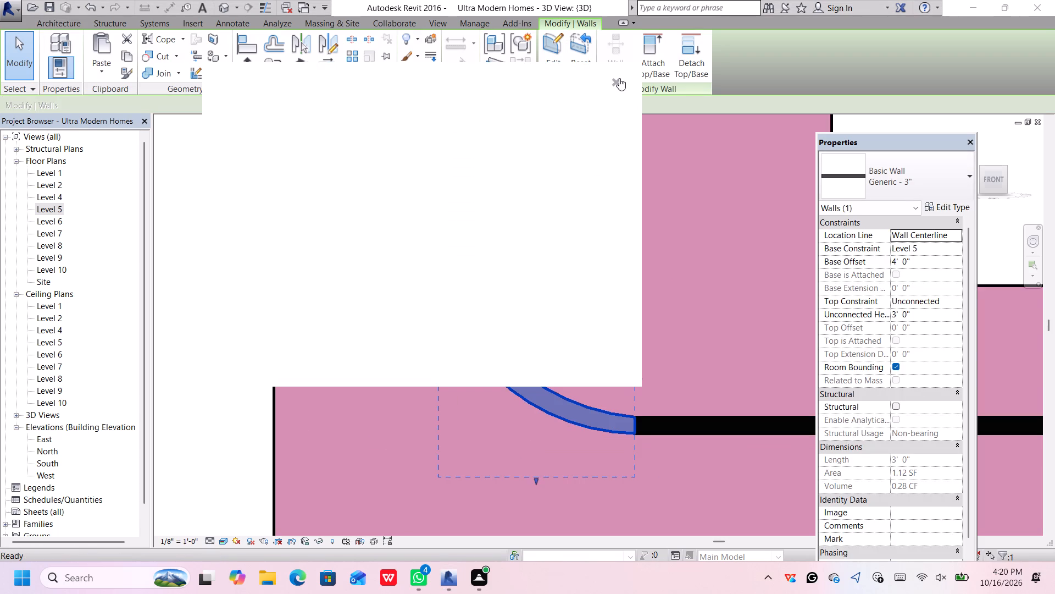
scroll(592, 220, down, 6)
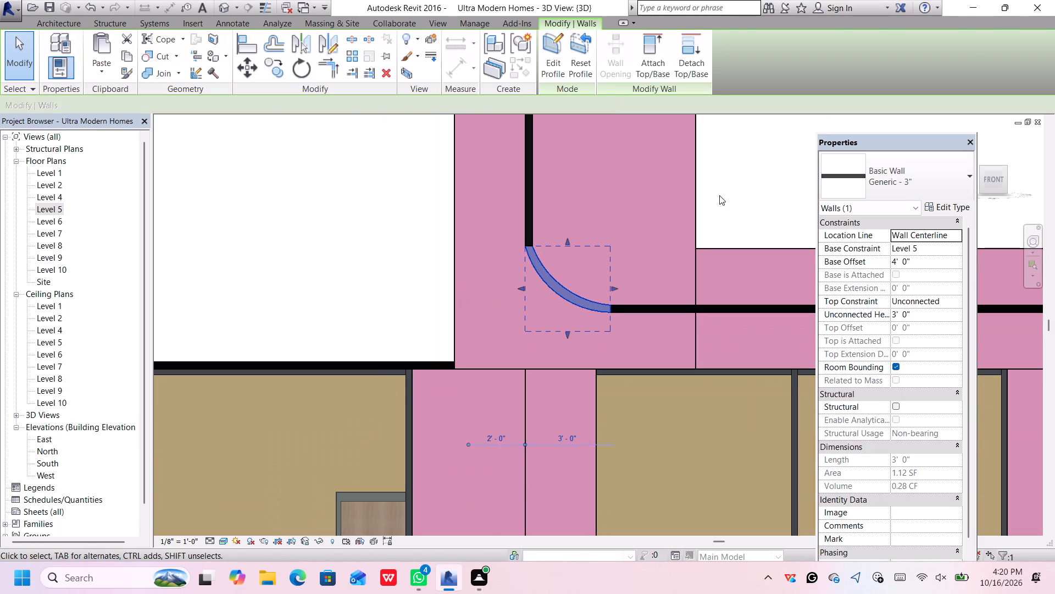
click(727, 189)
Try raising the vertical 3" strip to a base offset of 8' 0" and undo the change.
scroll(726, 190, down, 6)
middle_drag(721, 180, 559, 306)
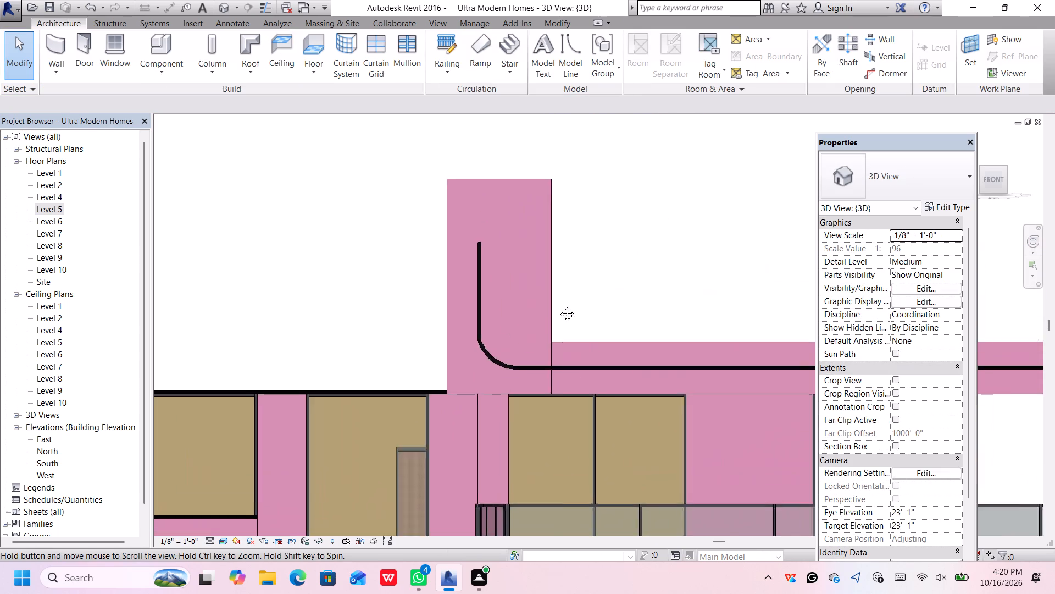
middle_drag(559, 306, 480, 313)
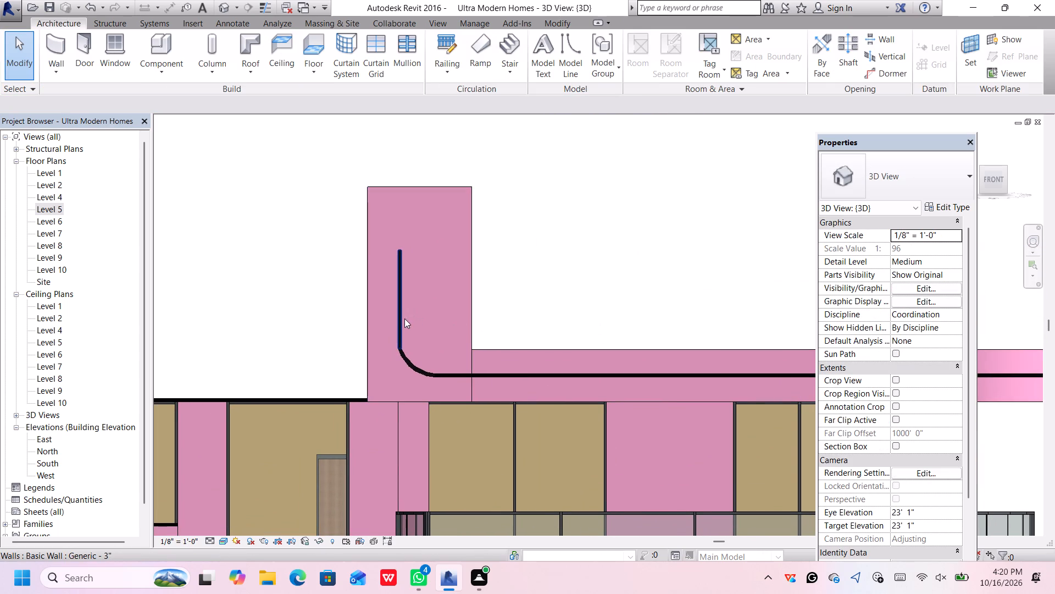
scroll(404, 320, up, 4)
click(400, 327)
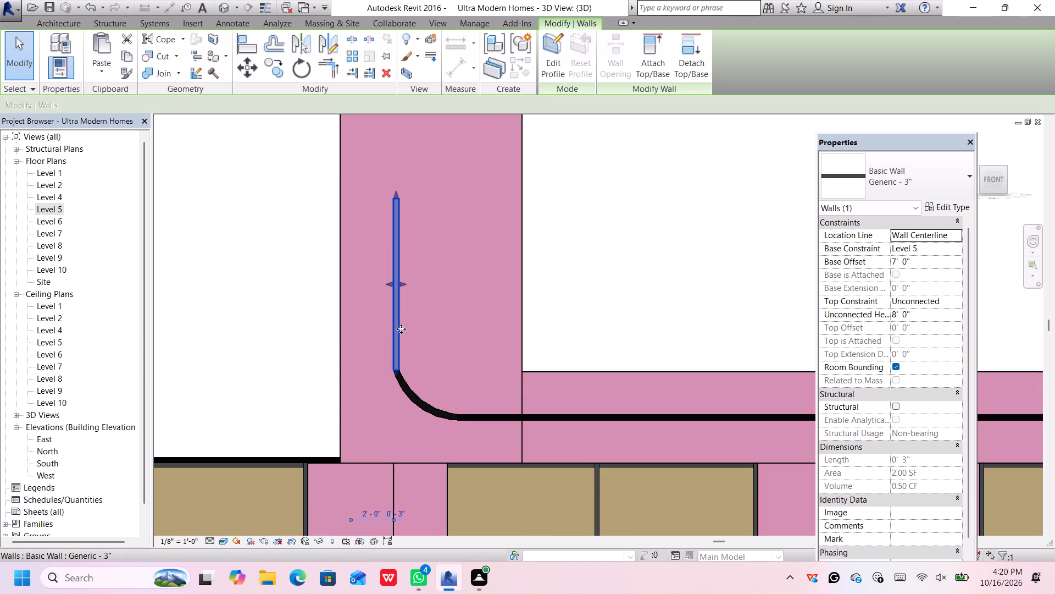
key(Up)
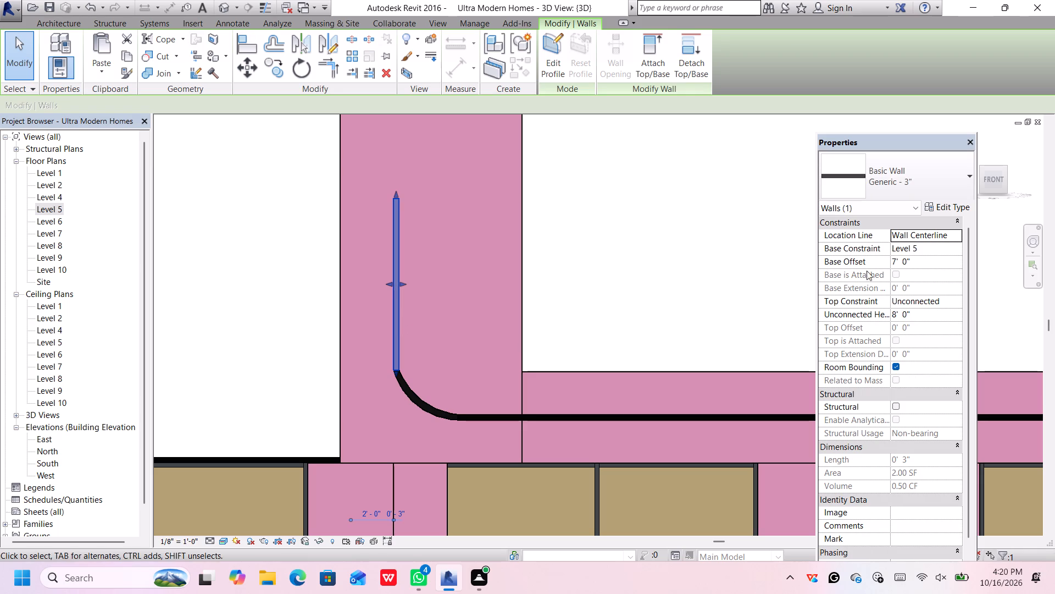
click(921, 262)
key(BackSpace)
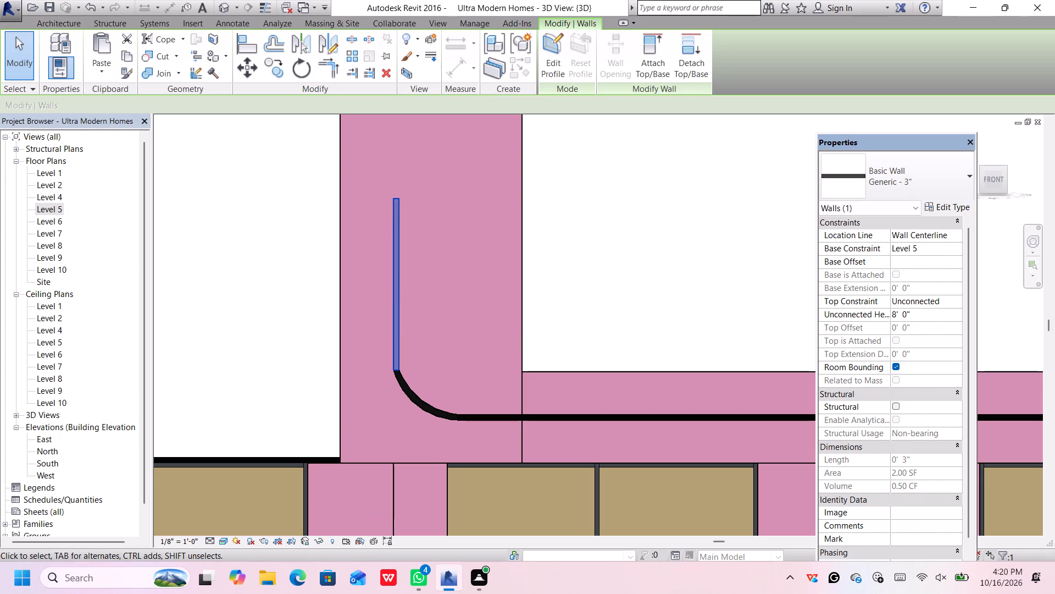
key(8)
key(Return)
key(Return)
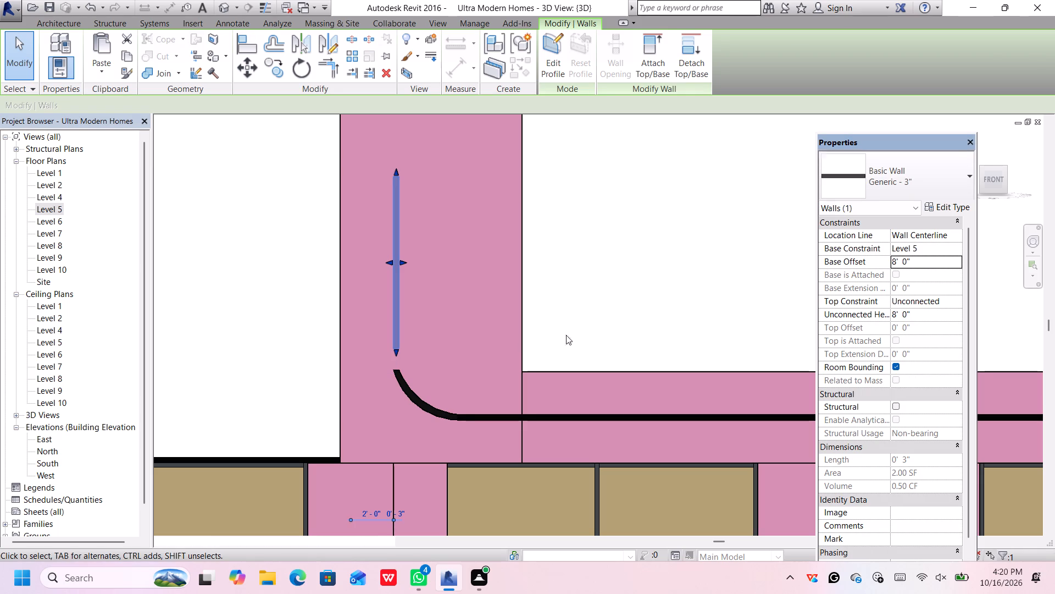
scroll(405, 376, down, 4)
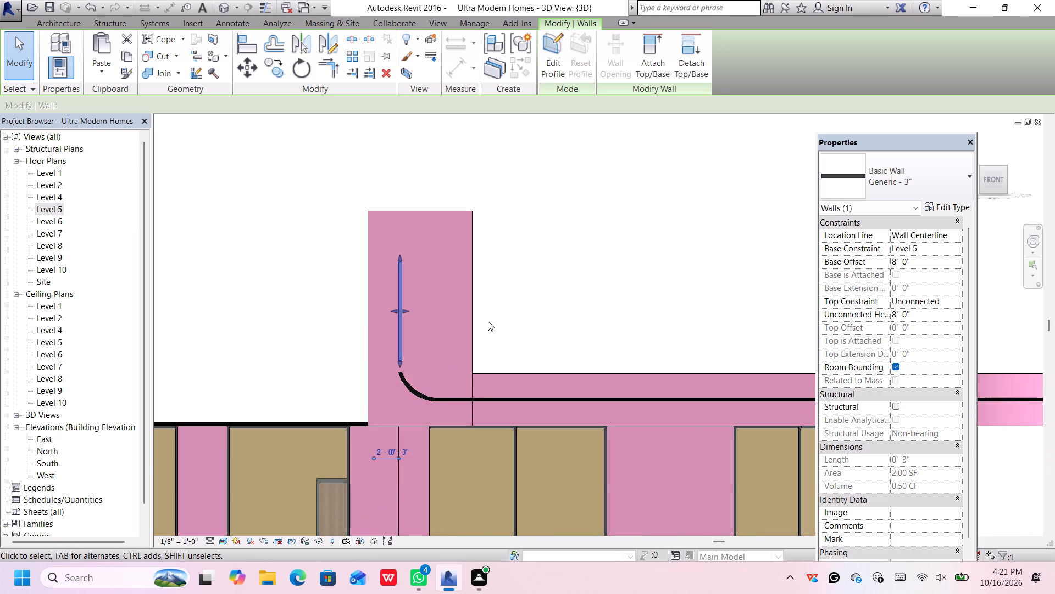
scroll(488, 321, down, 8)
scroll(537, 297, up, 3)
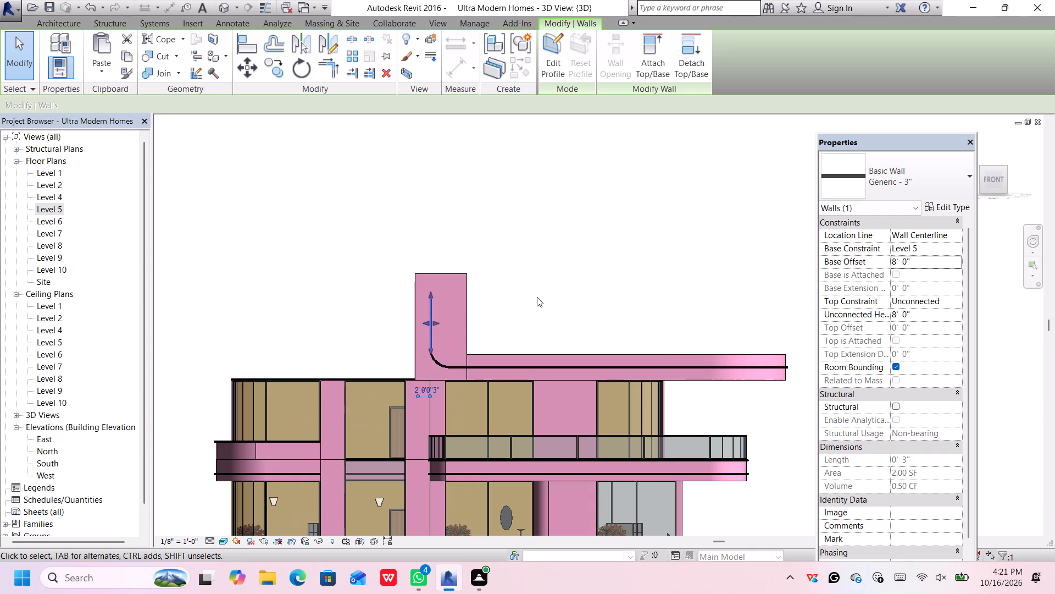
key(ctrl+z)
Open the profile of the tall 12" feature wall behind the vertical strip for editing.
scroll(475, 313, up, 2)
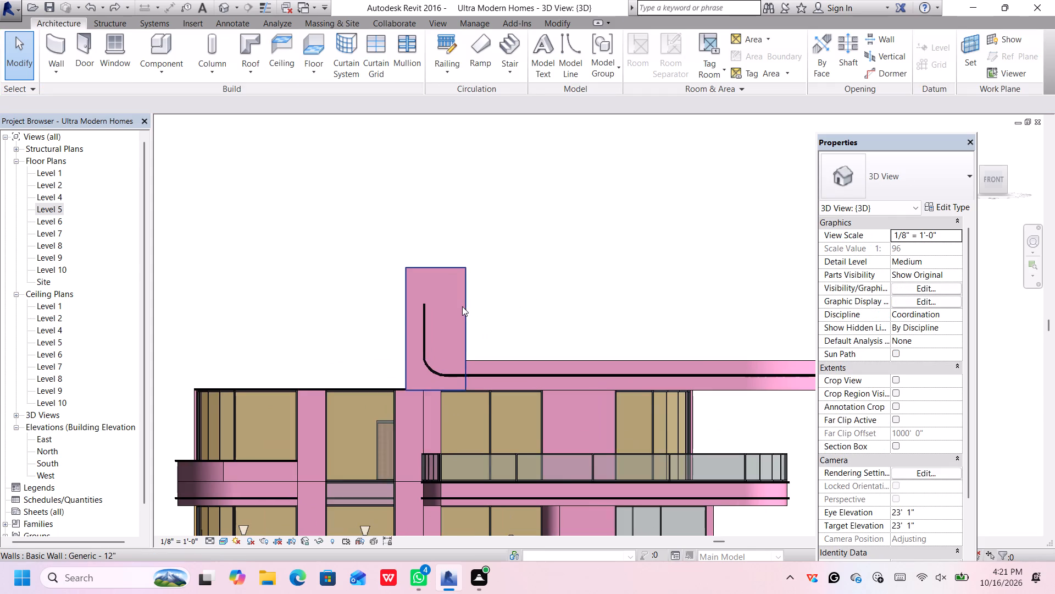
scroll(462, 306, up, 1)
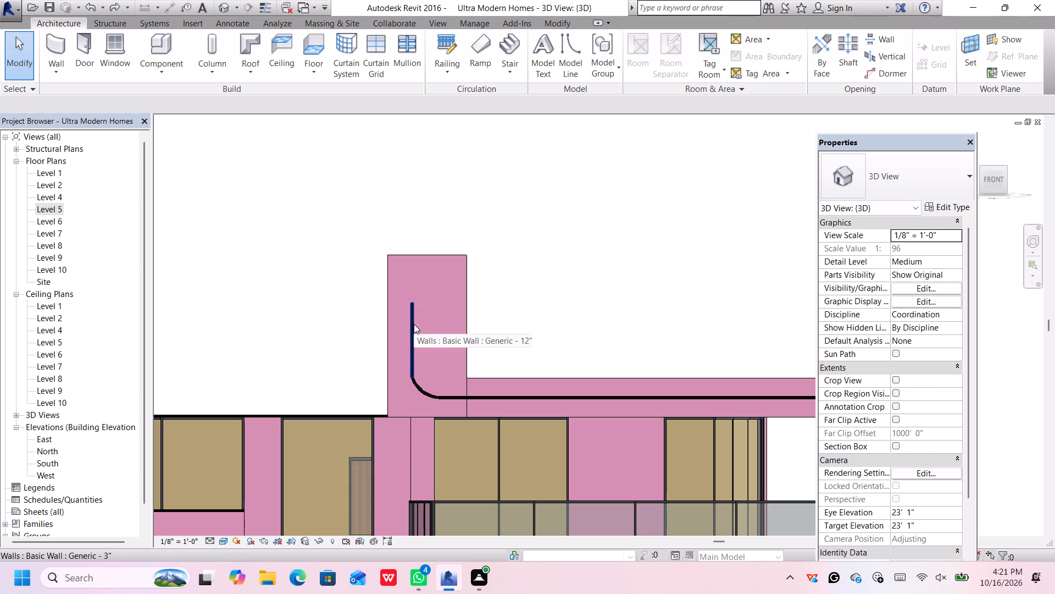
scroll(414, 324, up, 1)
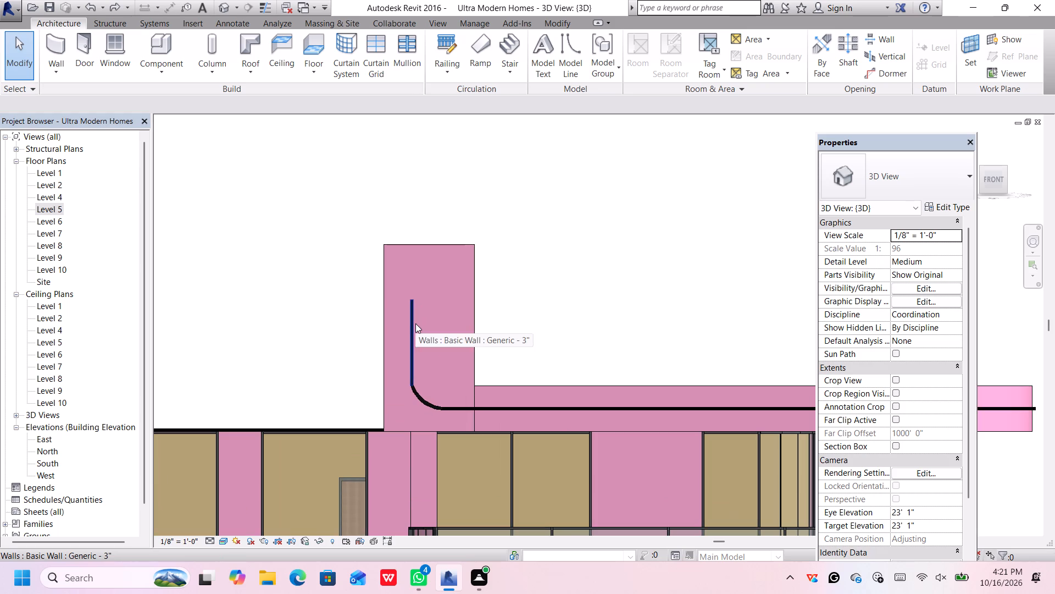
scroll(464, 334, up, 2)
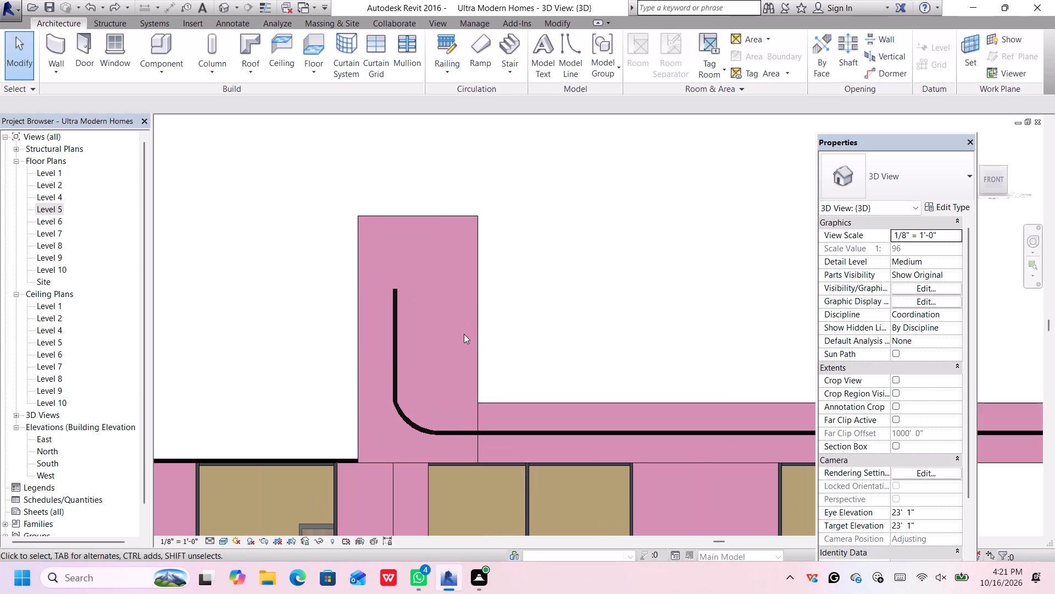
click(473, 323)
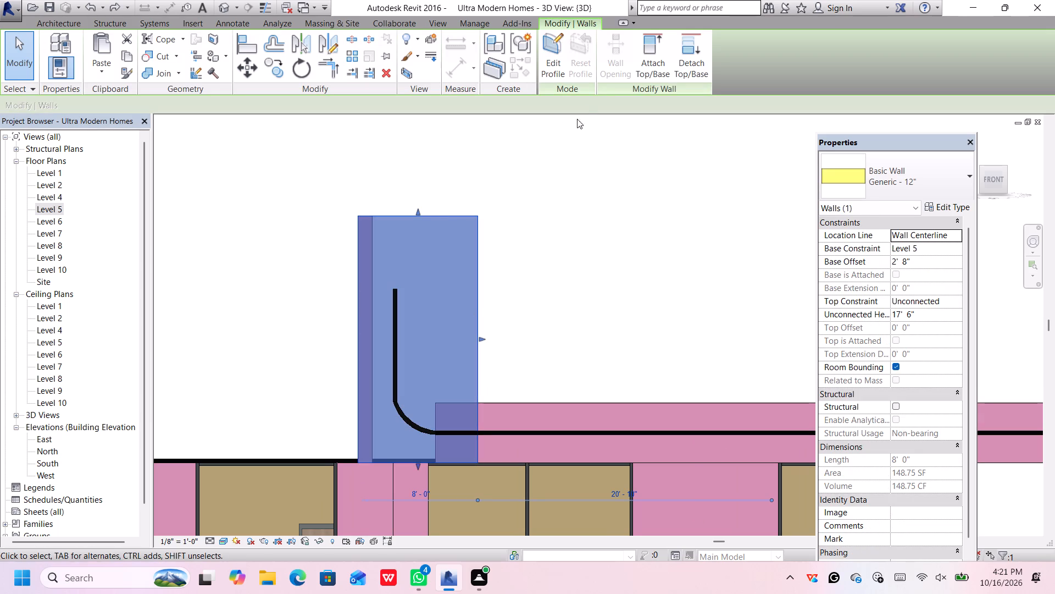
click(555, 47)
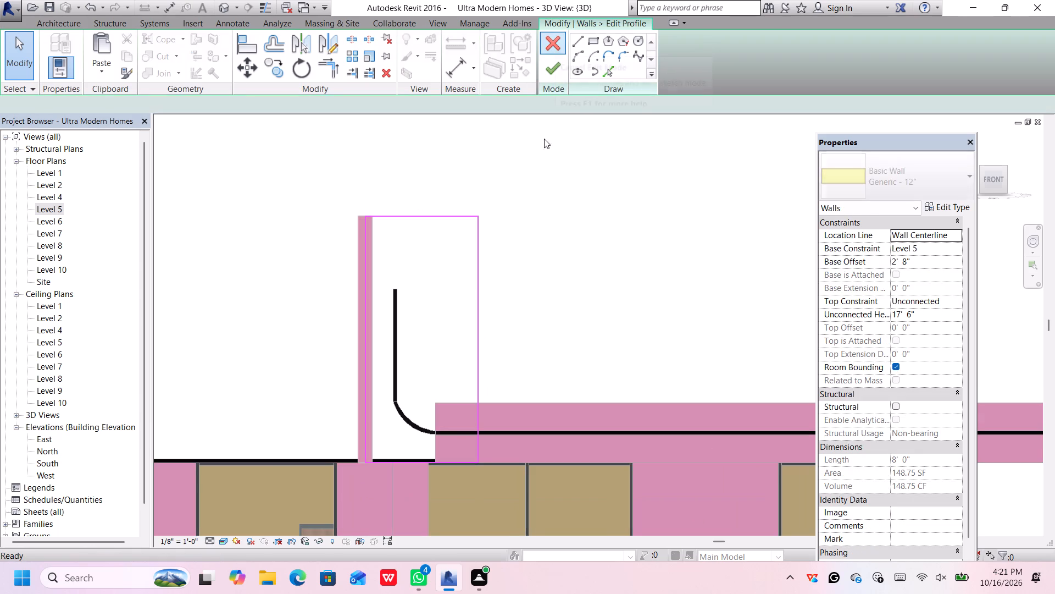
Draw a vertical profile line from the midpoint of the wall's top edge down to just above the curved strip.
scroll(484, 356, up, 2)
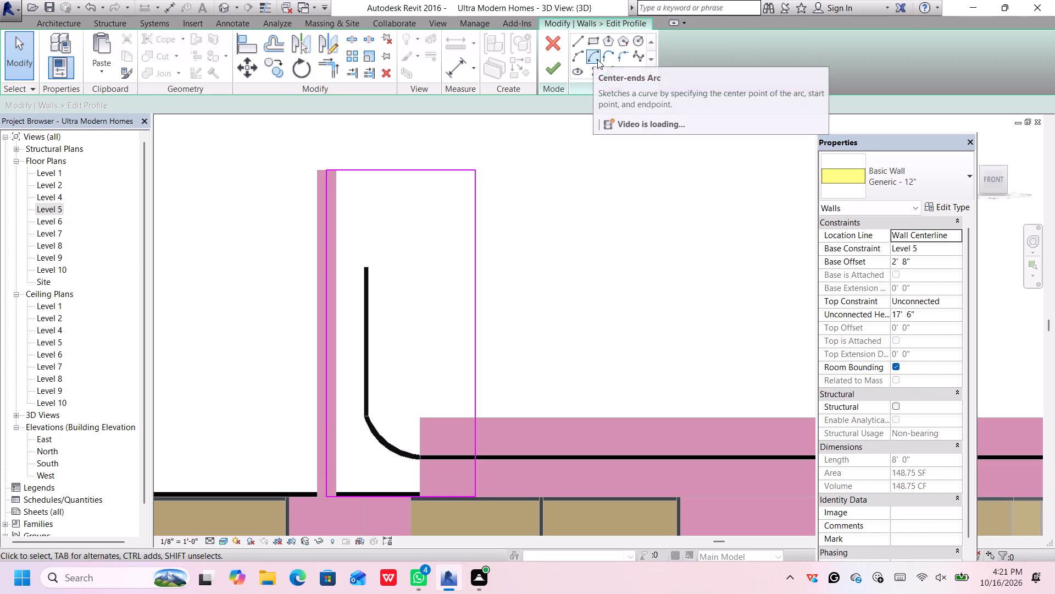
click(579, 37)
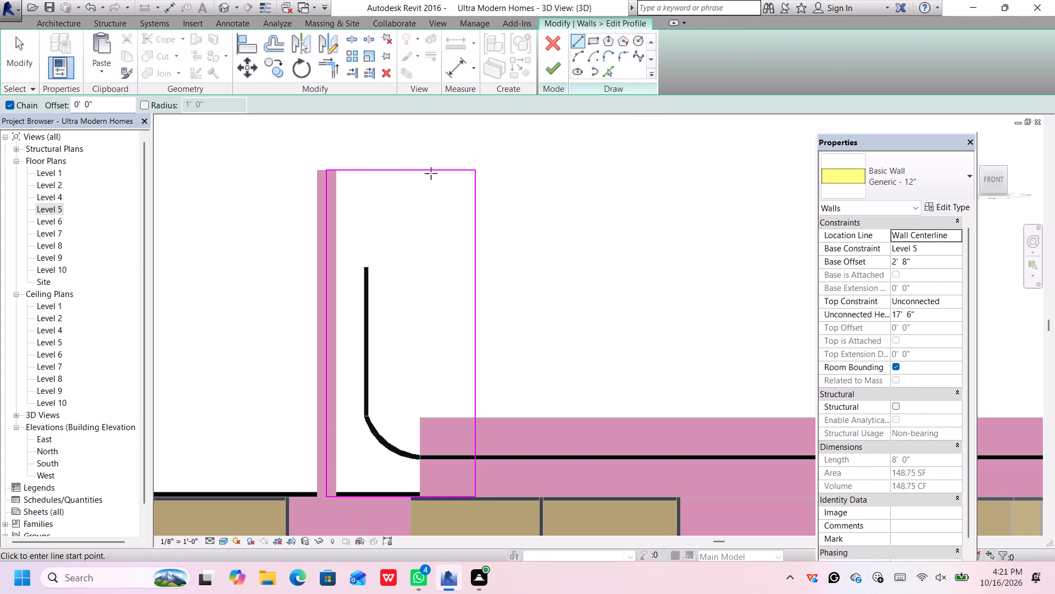
scroll(427, 169, down, 5)
scroll(427, 169, up, 3)
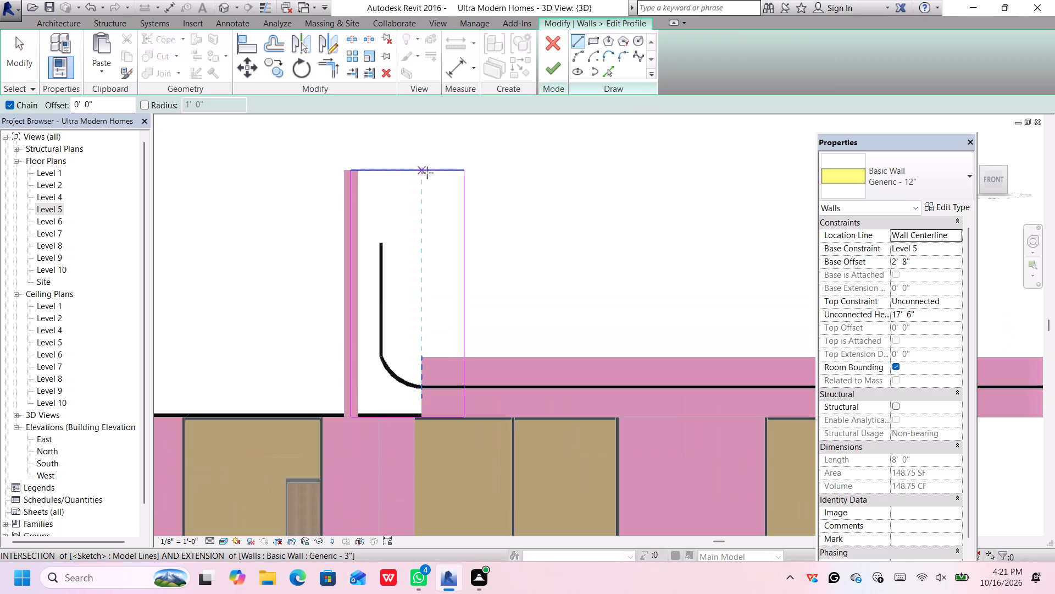
scroll(432, 168, down, 2)
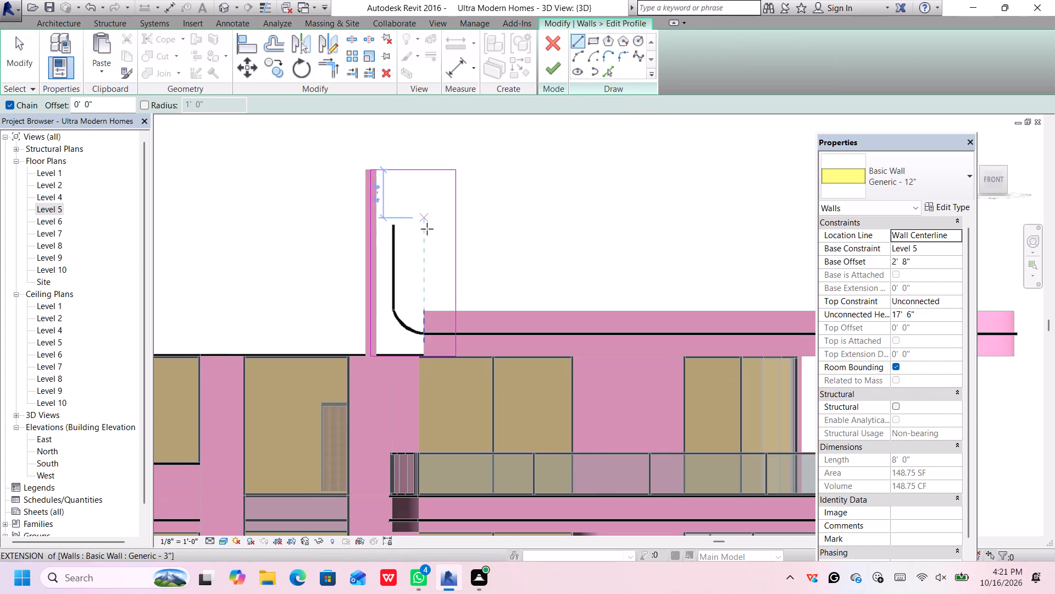
middle_click(427, 242)
scroll(421, 171, up, 2)
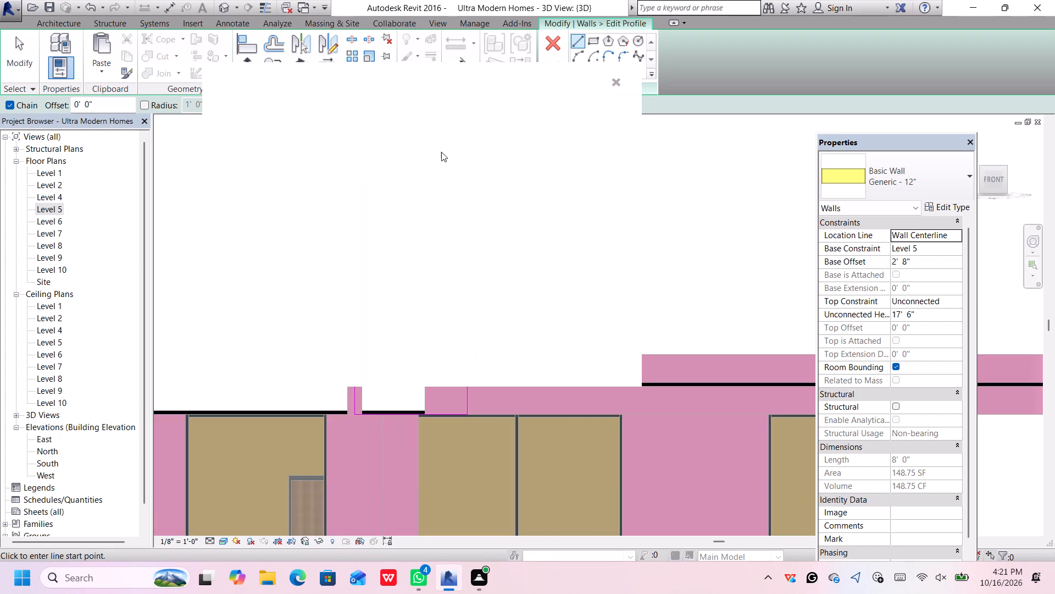
click(614, 80)
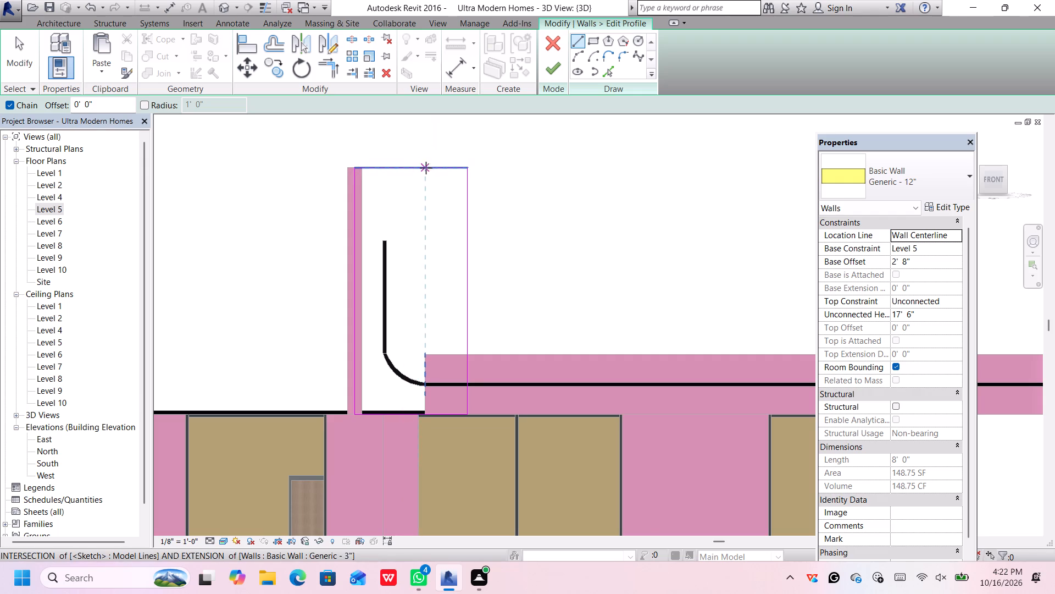
scroll(423, 170, up, 4)
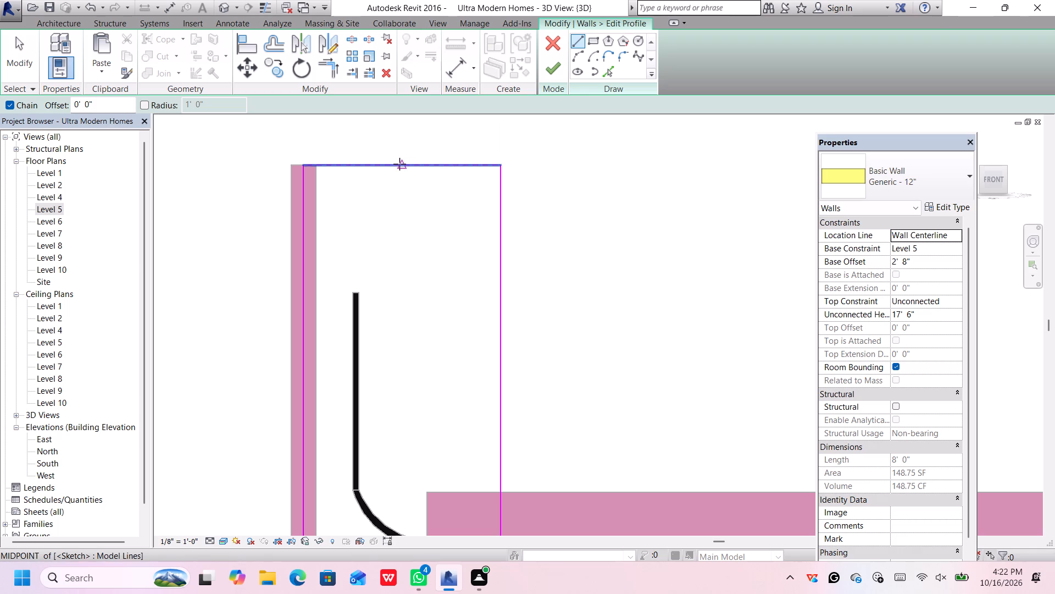
click(401, 164)
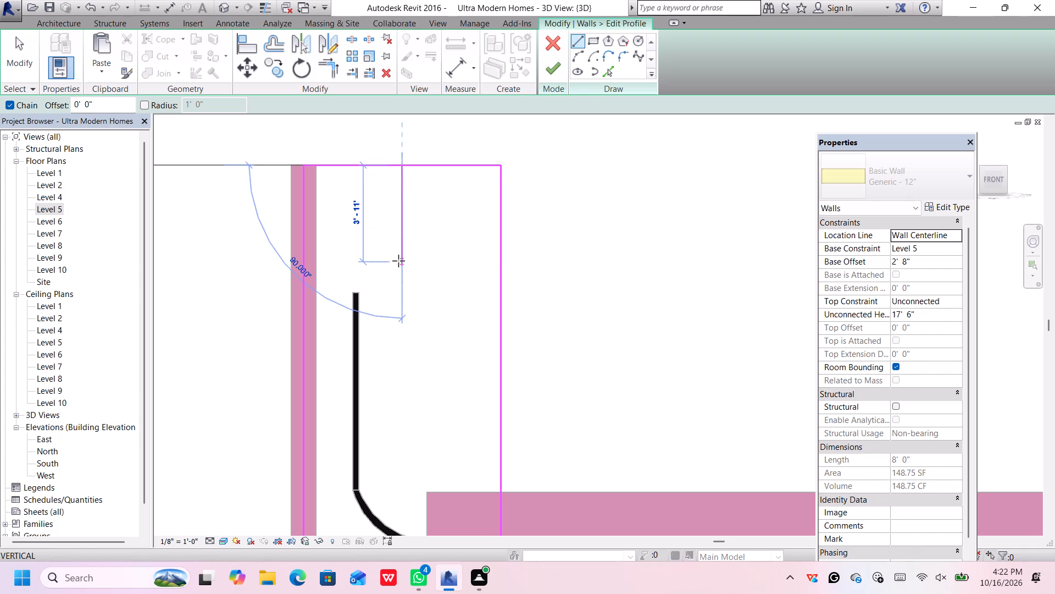
scroll(395, 268, down, 1)
scroll(398, 395, down, 2)
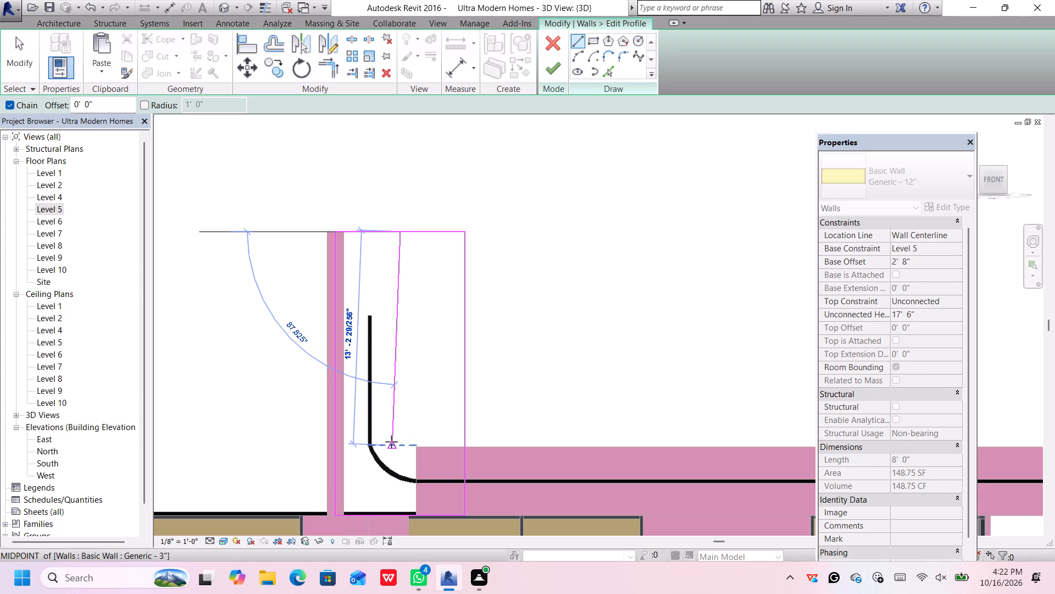
scroll(398, 447, up, 1)
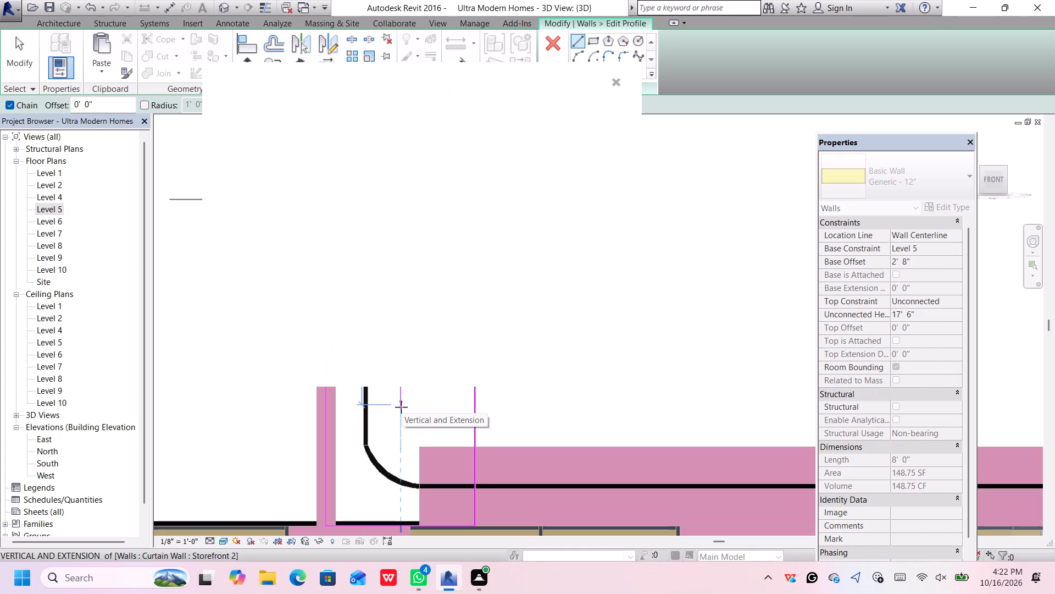
click(401, 407)
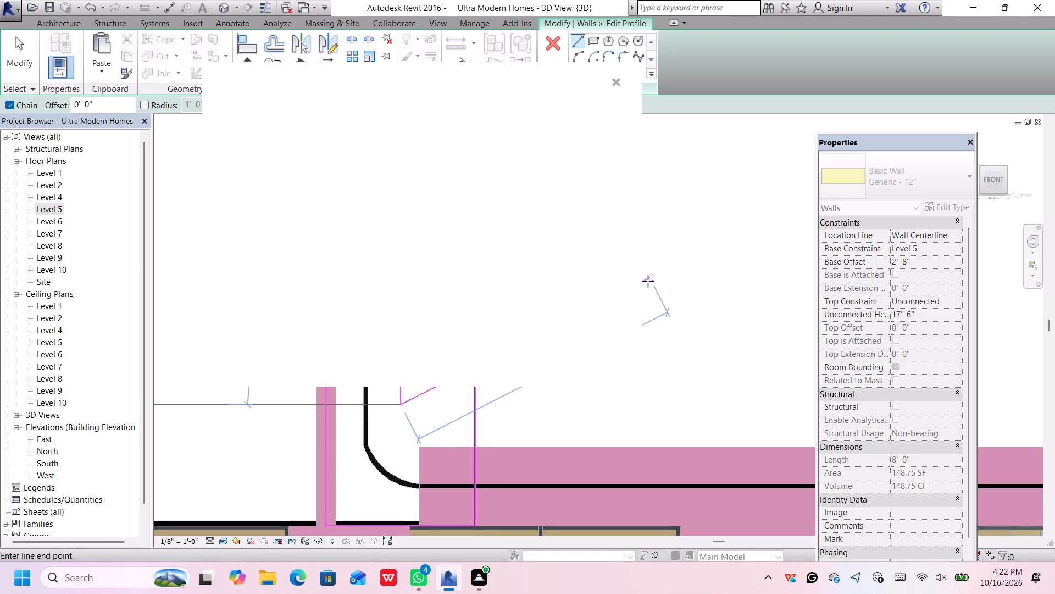
click(615, 76)
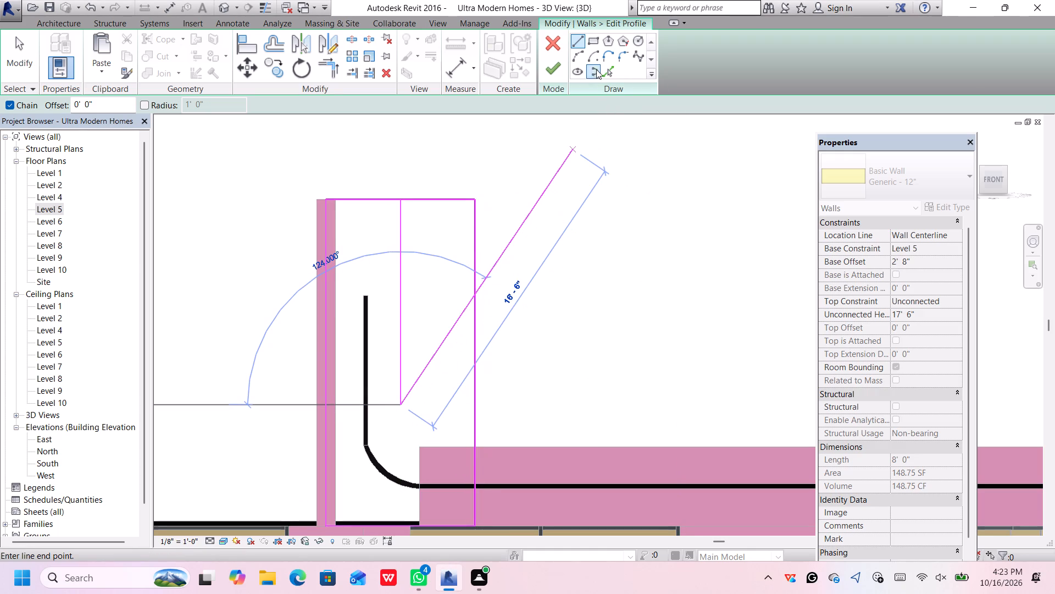
Draw an arc of about 3' 3" radius from the vertical line's lower end to the profile's right edge at the pink band's top.
click(580, 54)
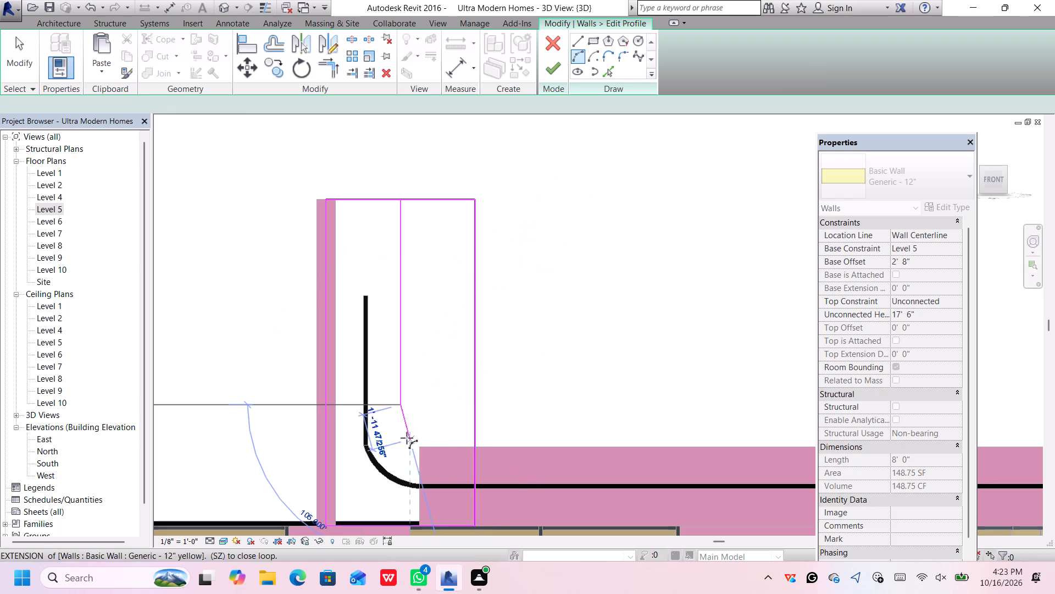
click(474, 448)
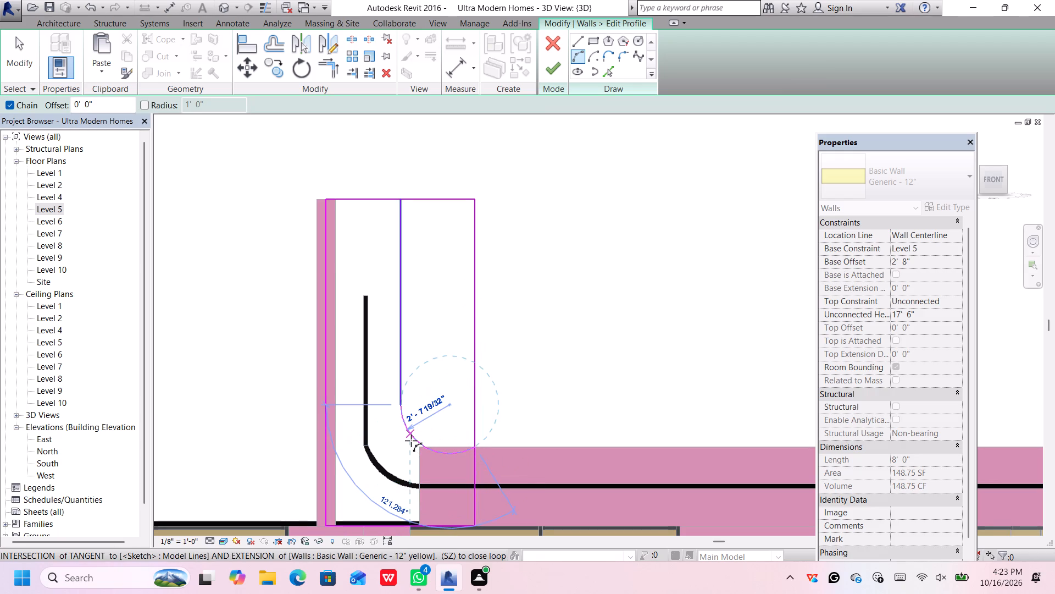
scroll(411, 438, down, 2)
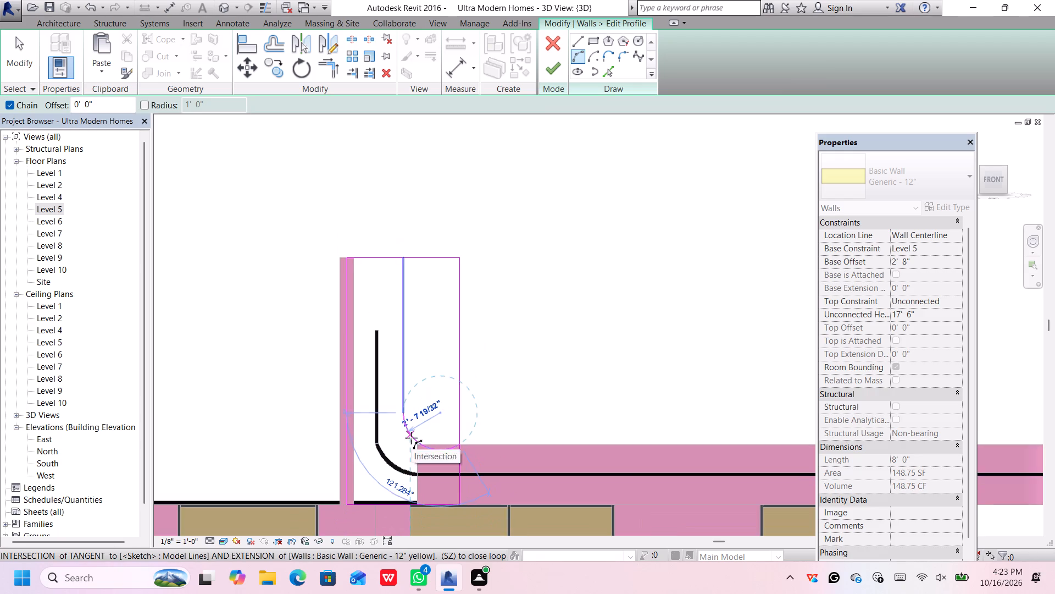
scroll(413, 420, up, 3)
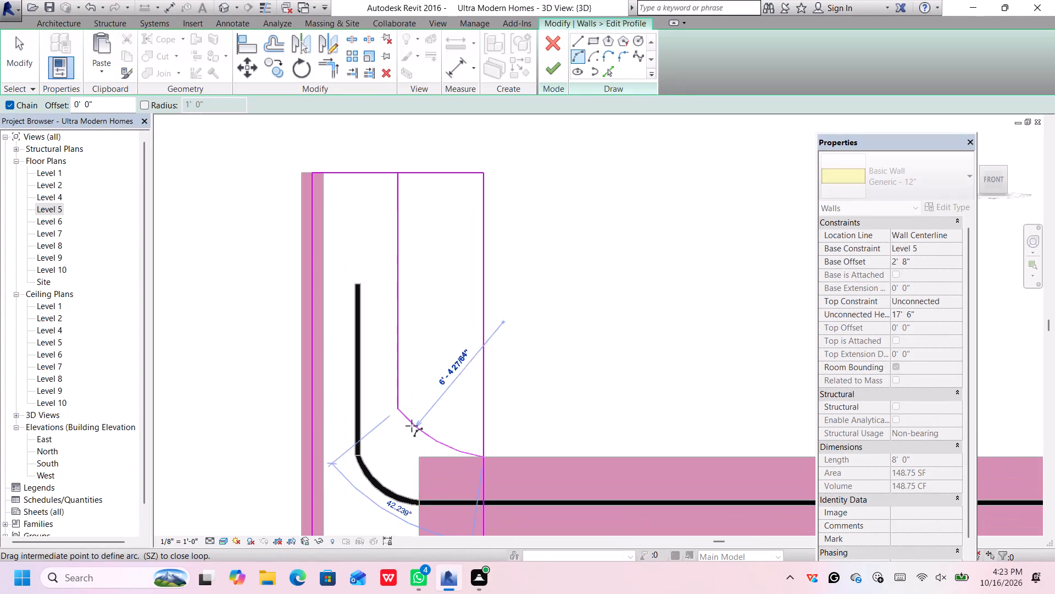
scroll(412, 427, up, 3)
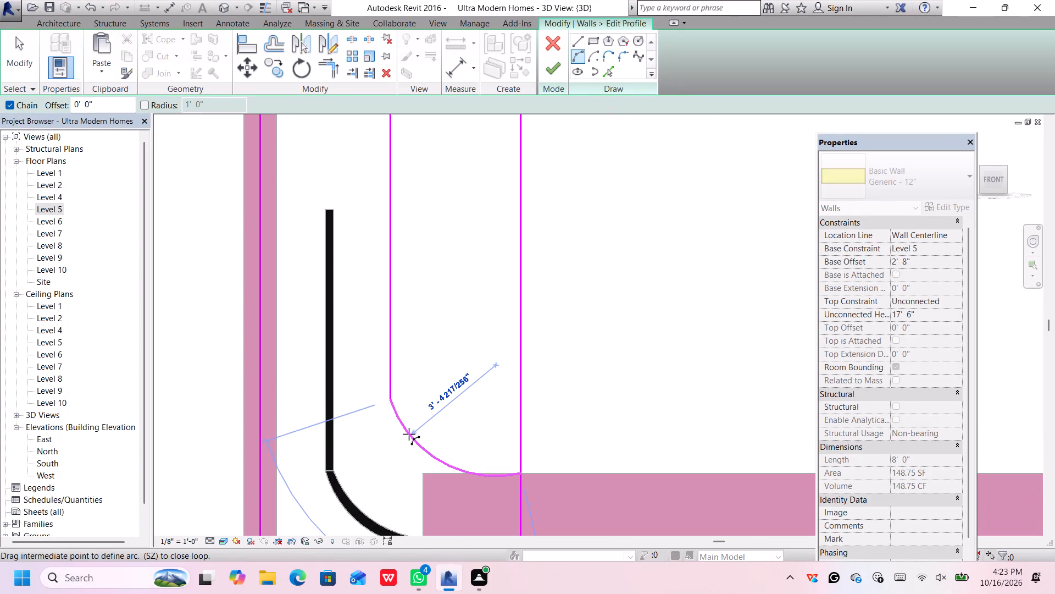
scroll(409, 434, down, 2)
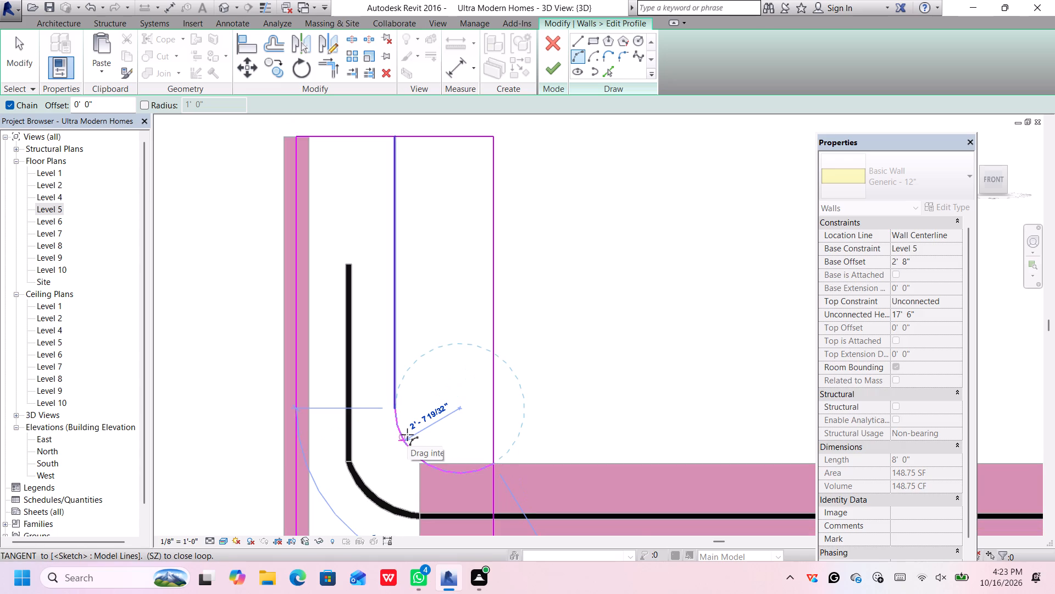
scroll(407, 435, down, 5)
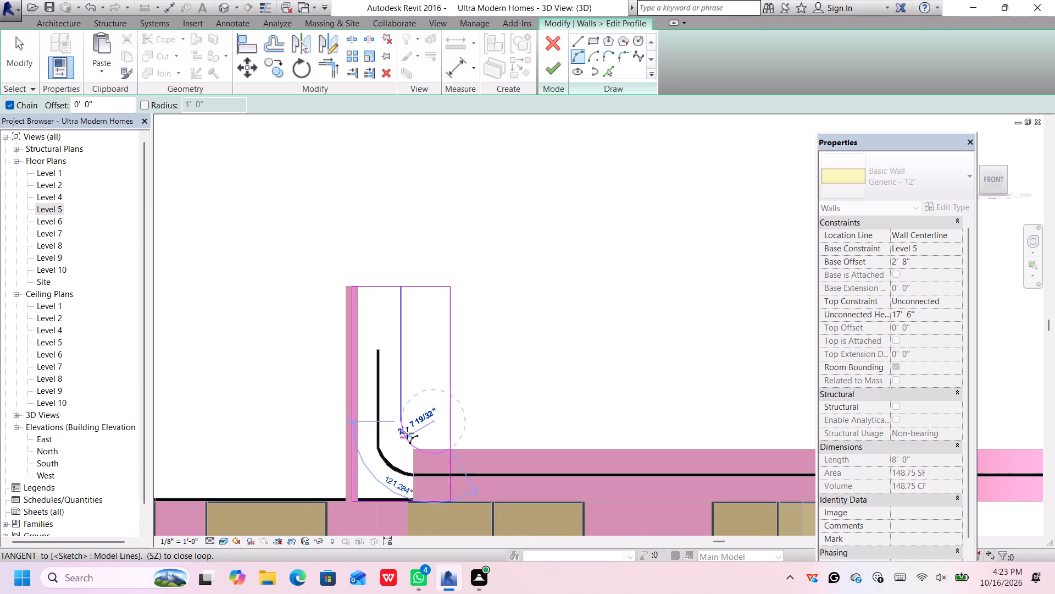
middle_drag(407, 433, 389, 389)
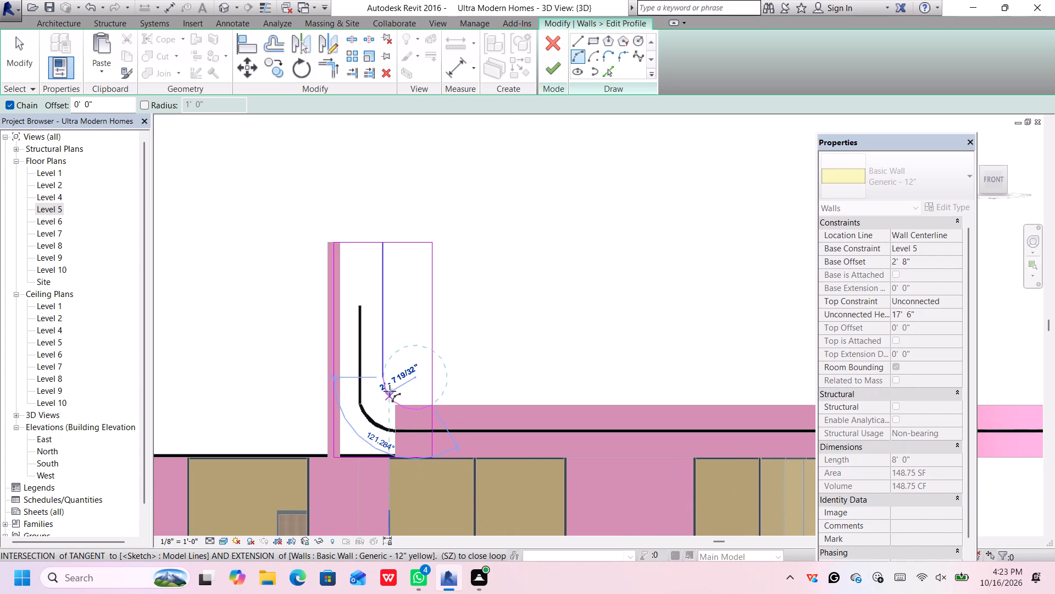
scroll(390, 391, up, 8)
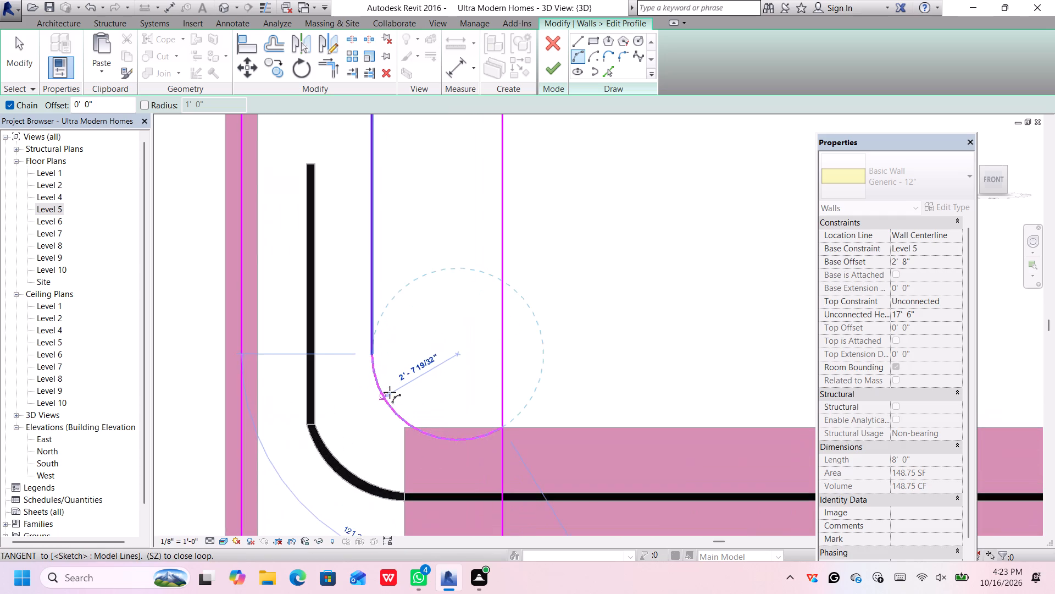
scroll(391, 393, up, 1)
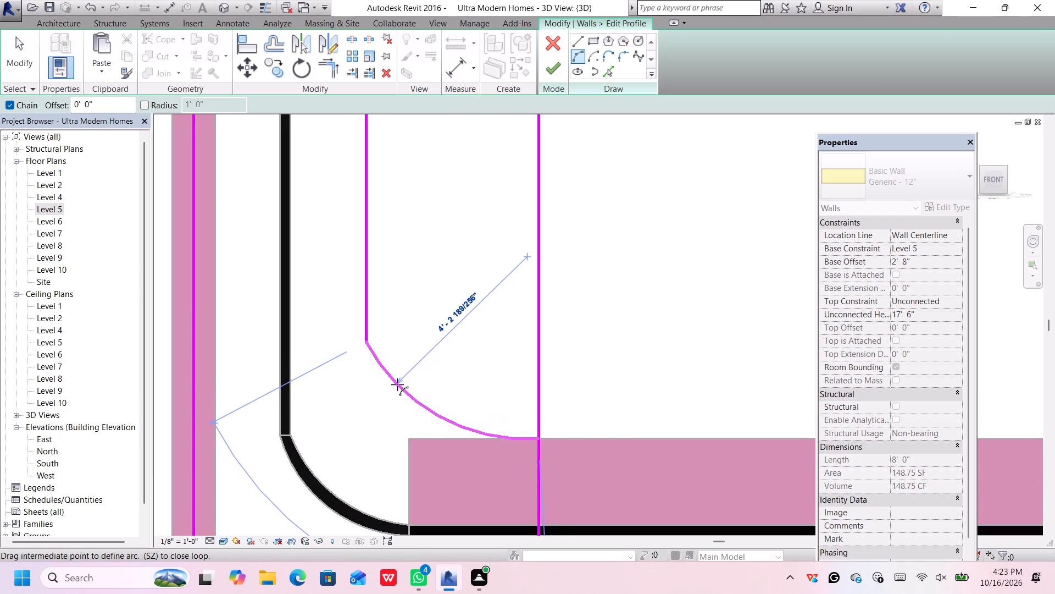
scroll(397, 384, down, 4)
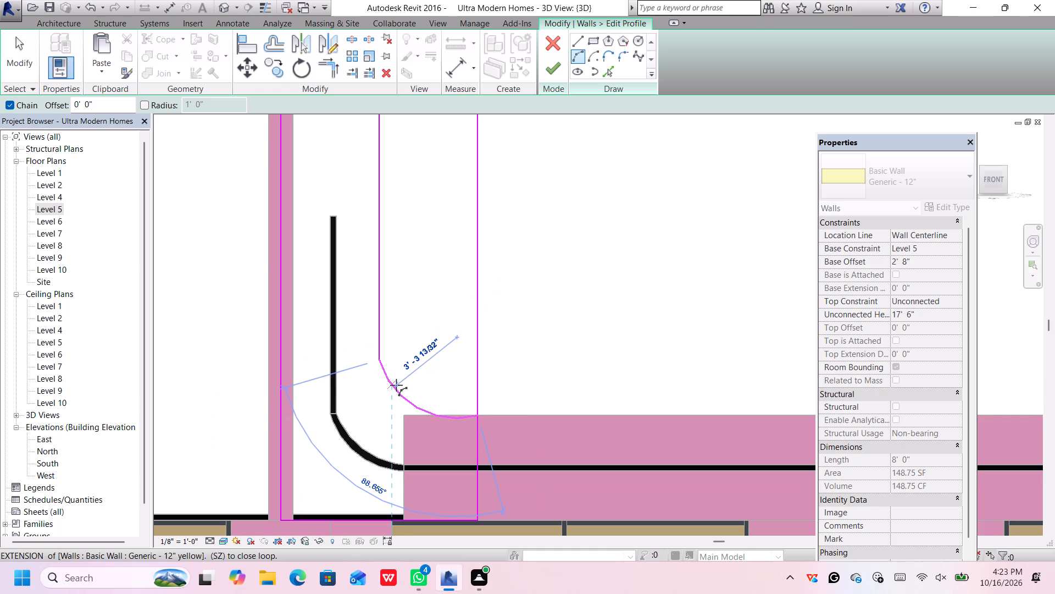
click(396, 385)
scroll(438, 319, down, 7)
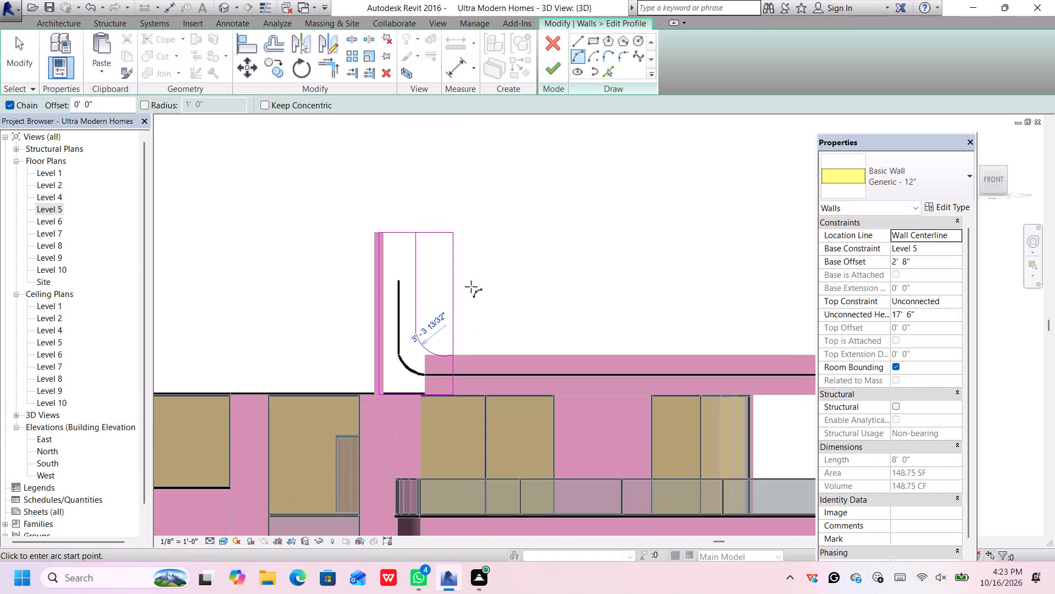
Draw an upper arc of about 3' 6" radius from the profile's top-right corner down to the inner vertical line.
middle_drag(471, 276, 470, 306)
scroll(422, 291, up, 2)
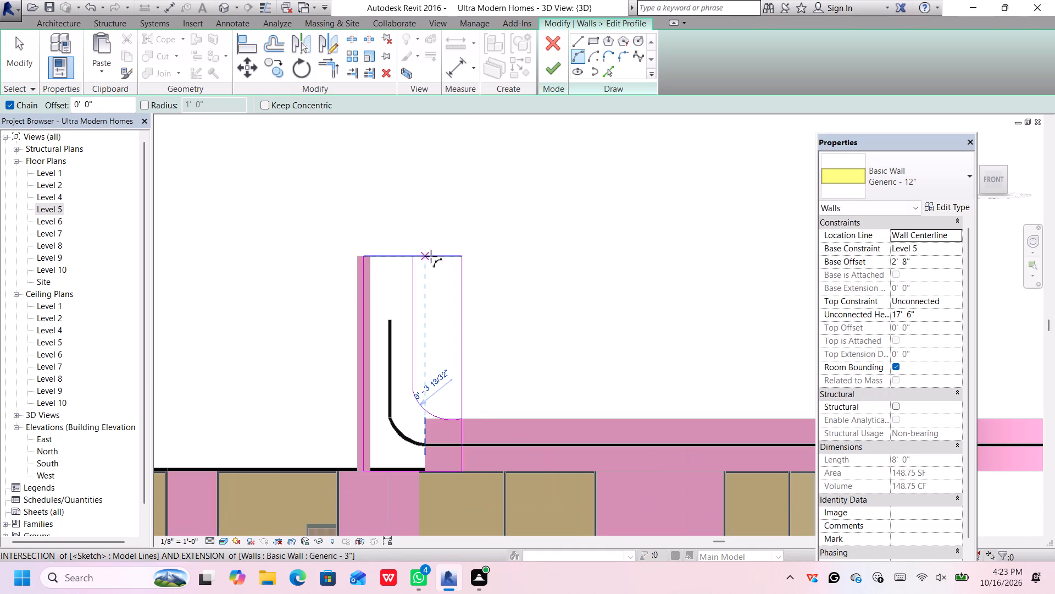
scroll(431, 257, up, 3)
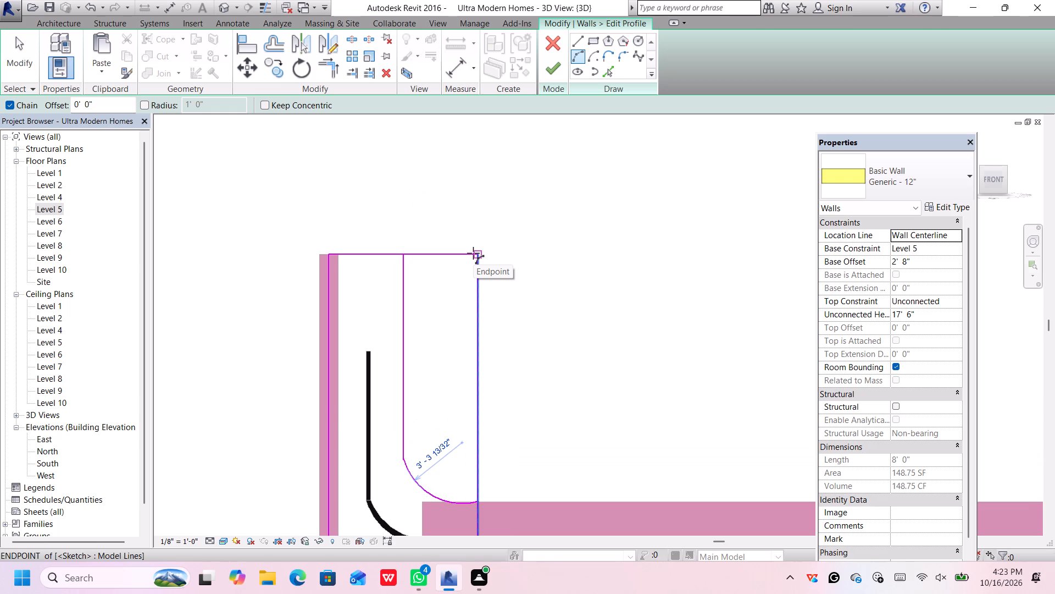
click(473, 253)
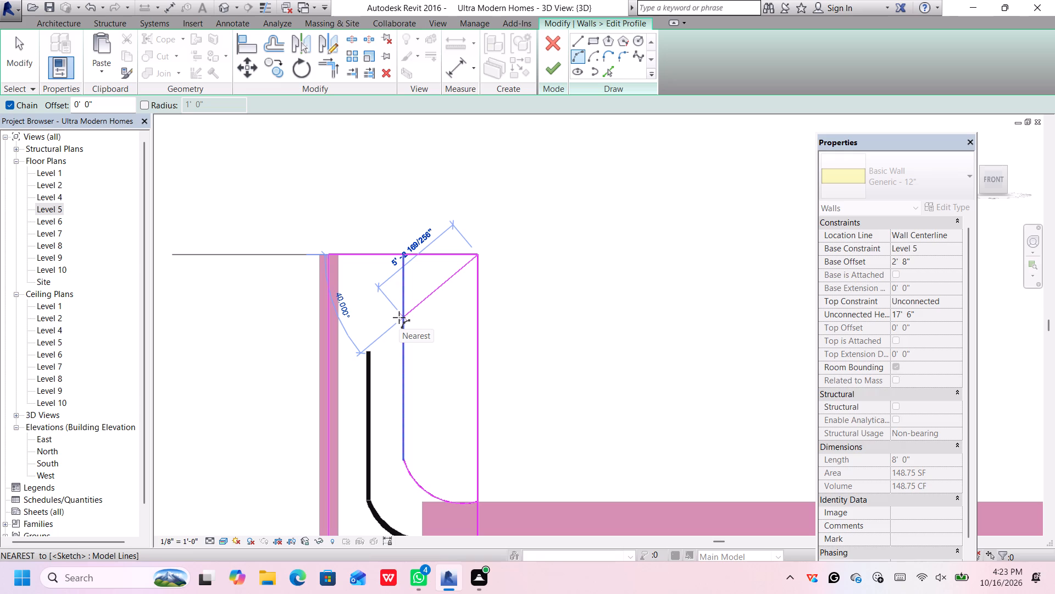
click(399, 317)
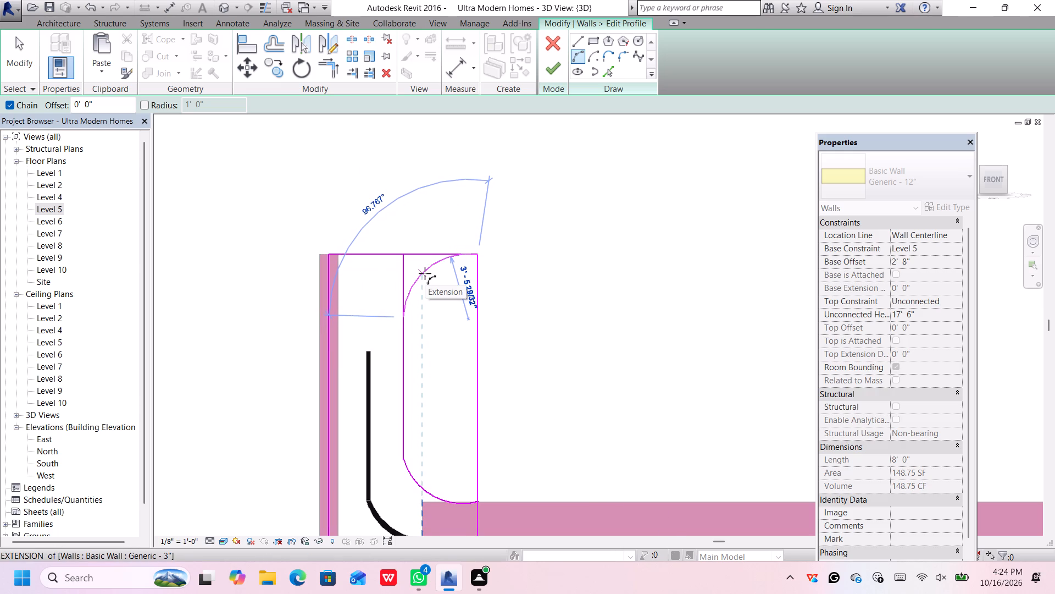
click(425, 273)
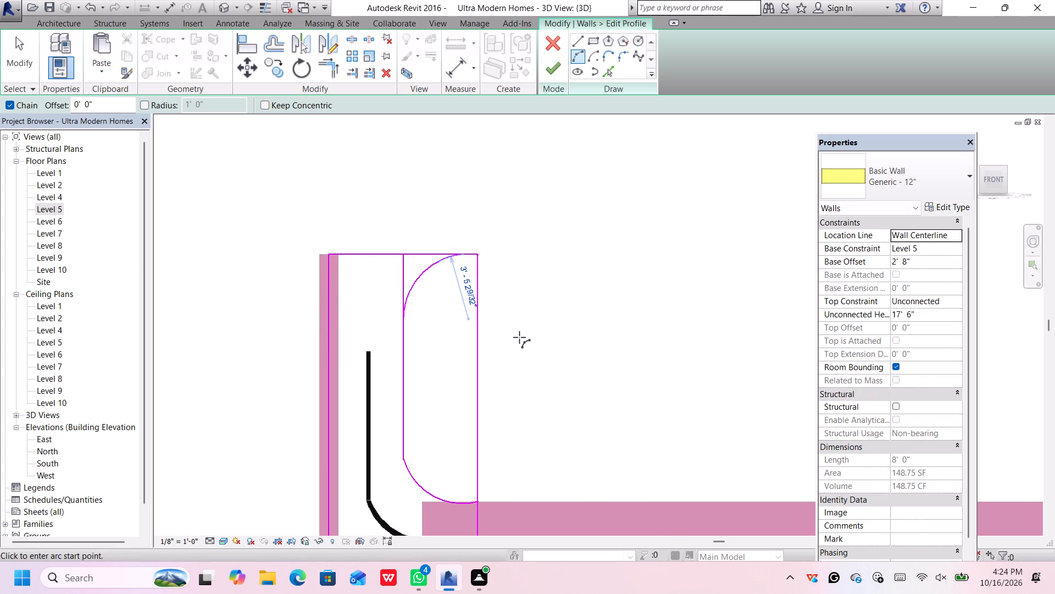
key(Escape)
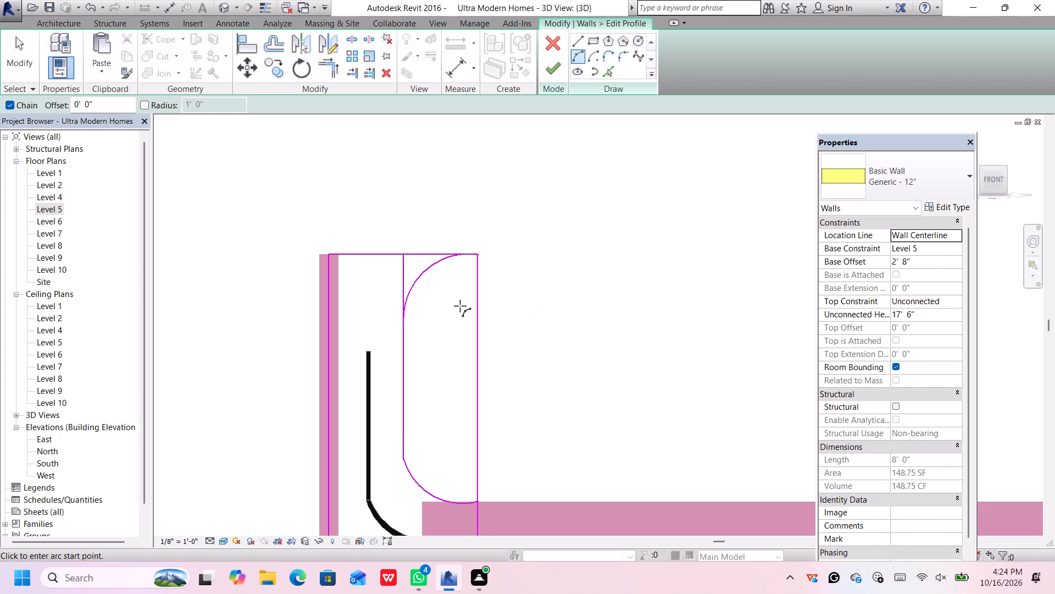
key(Escape)
Replace the inner vertical line with a shorter one, about 7' 8" long, joining the facing ends of the two arcs.
click(407, 275)
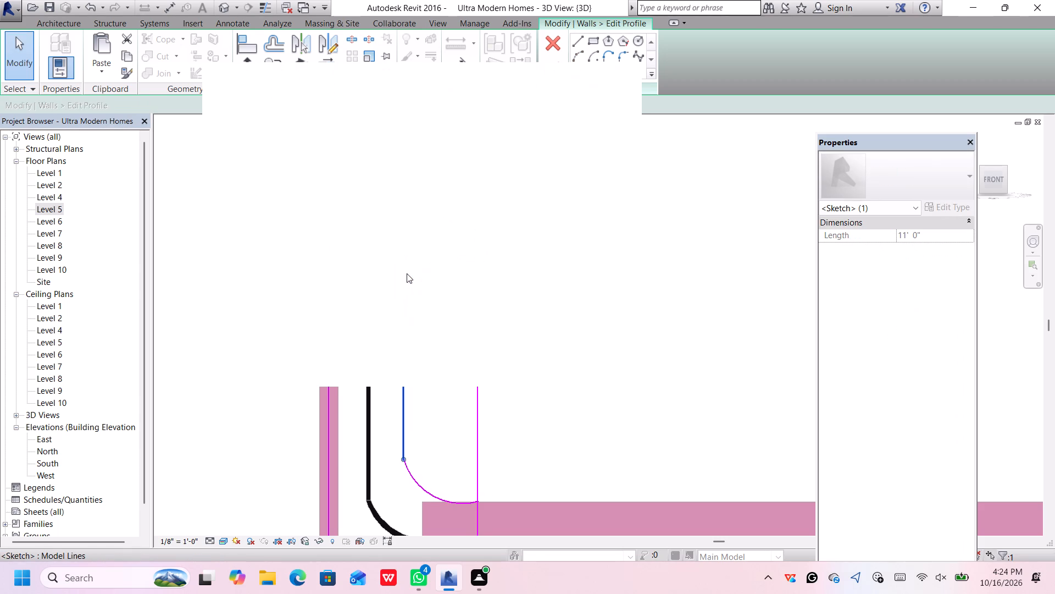
click(618, 79)
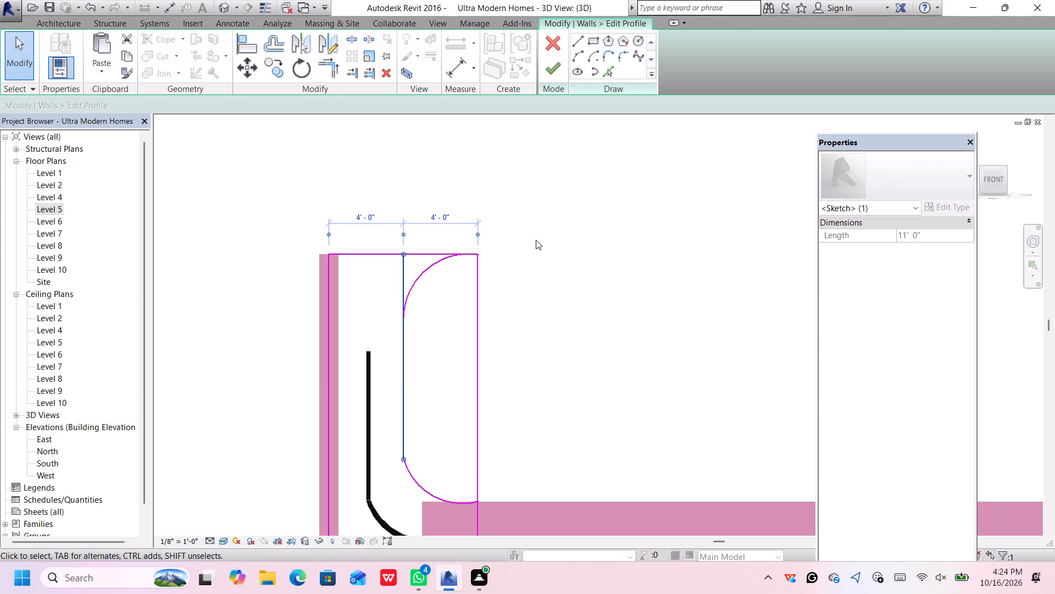
key(Delete)
click(579, 37)
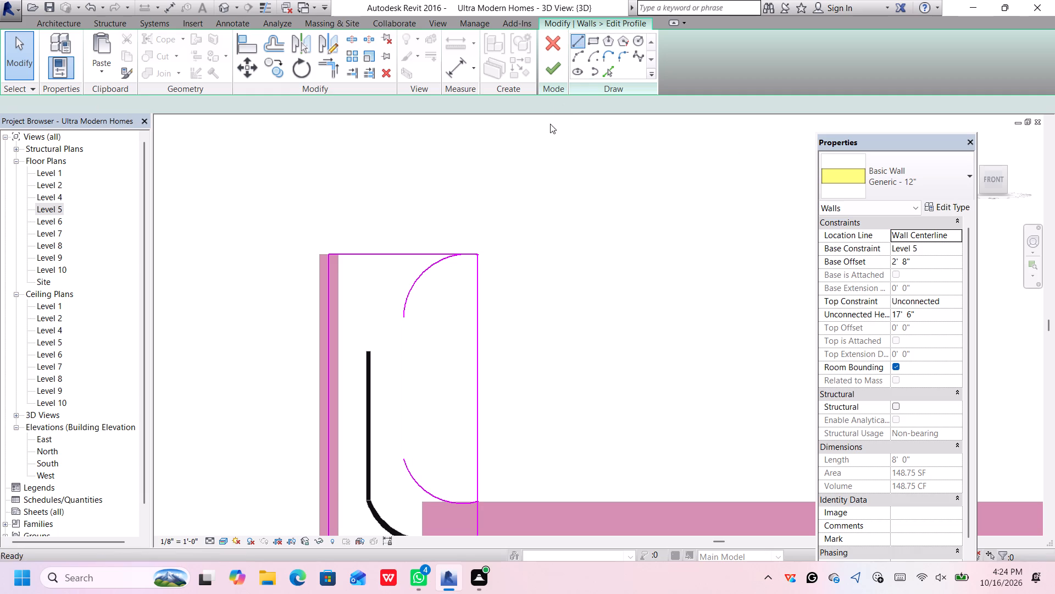
click(403, 318)
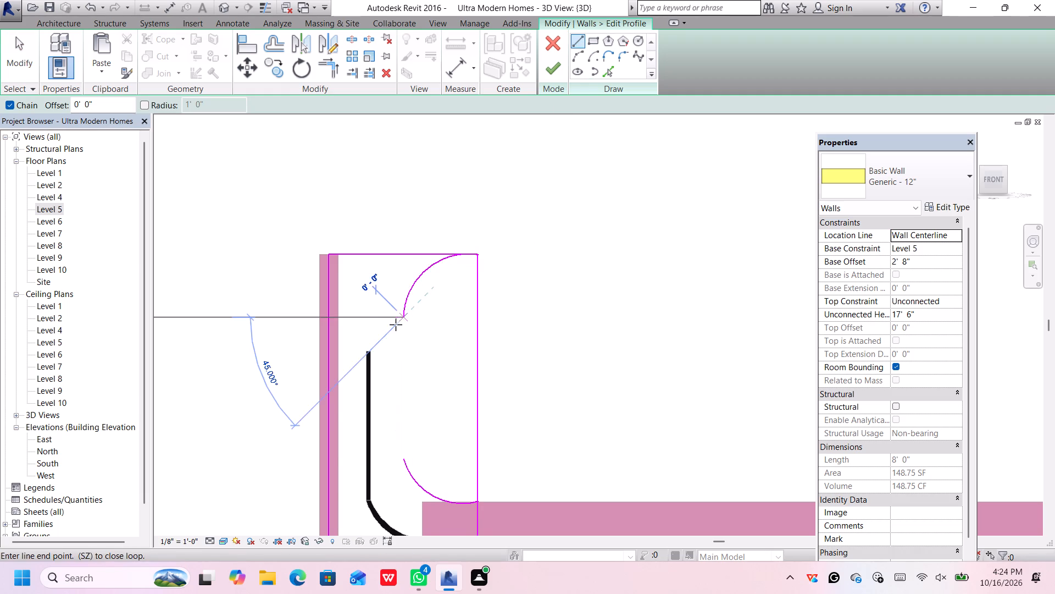
click(403, 458)
key(Escape)
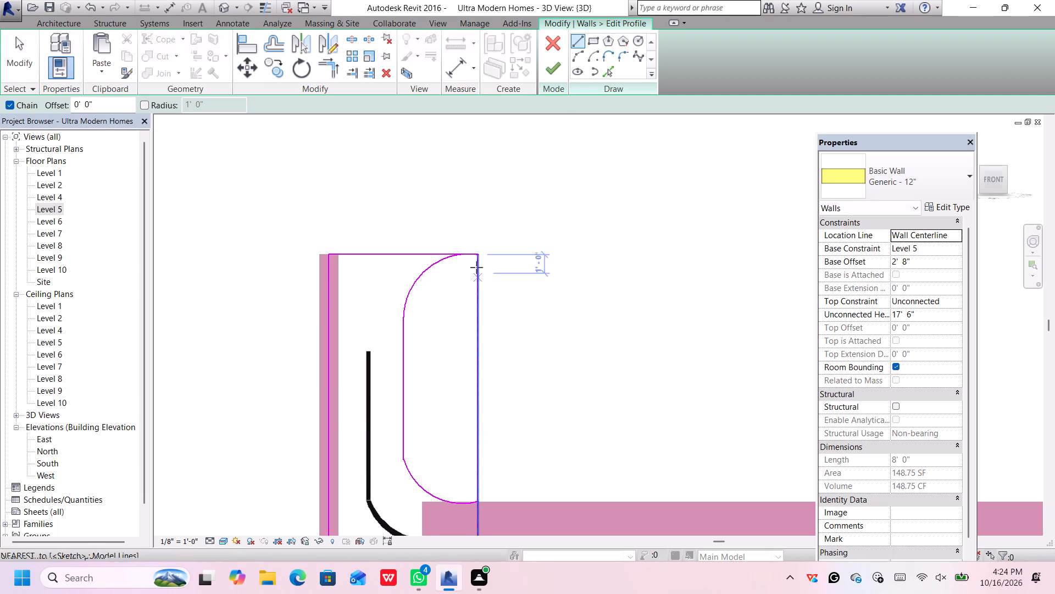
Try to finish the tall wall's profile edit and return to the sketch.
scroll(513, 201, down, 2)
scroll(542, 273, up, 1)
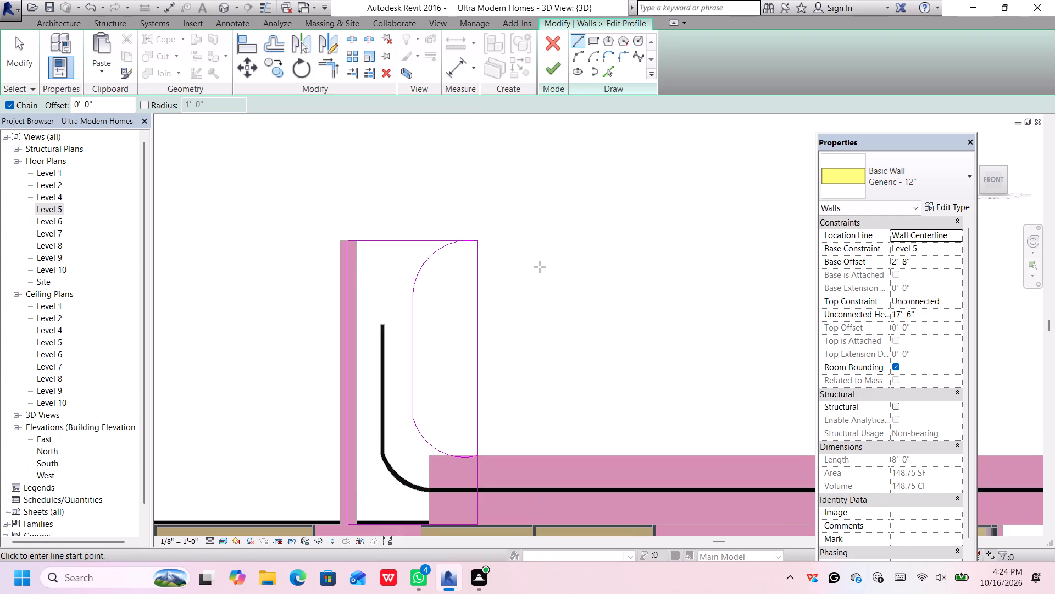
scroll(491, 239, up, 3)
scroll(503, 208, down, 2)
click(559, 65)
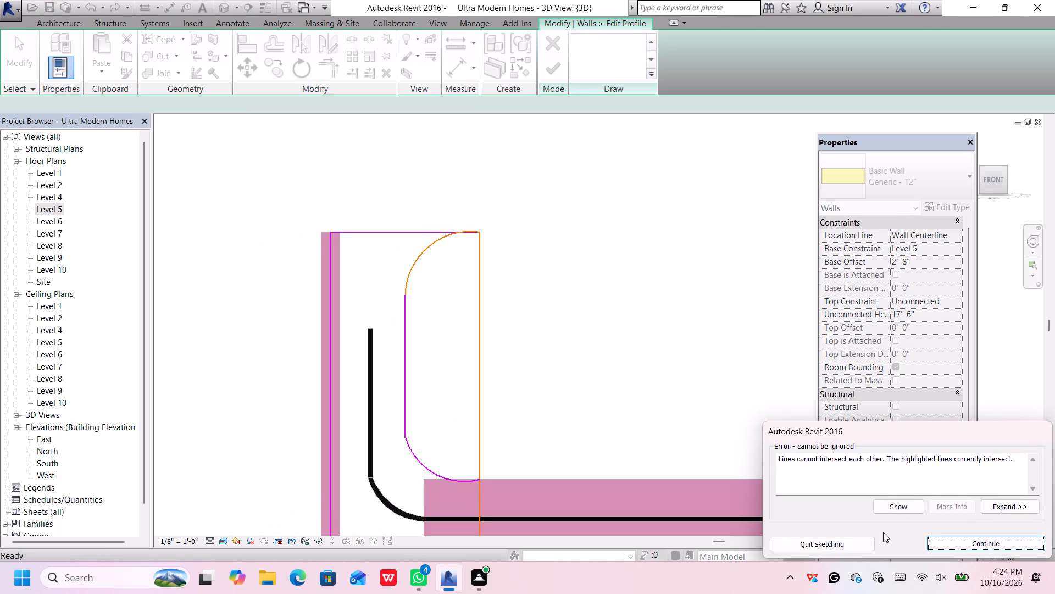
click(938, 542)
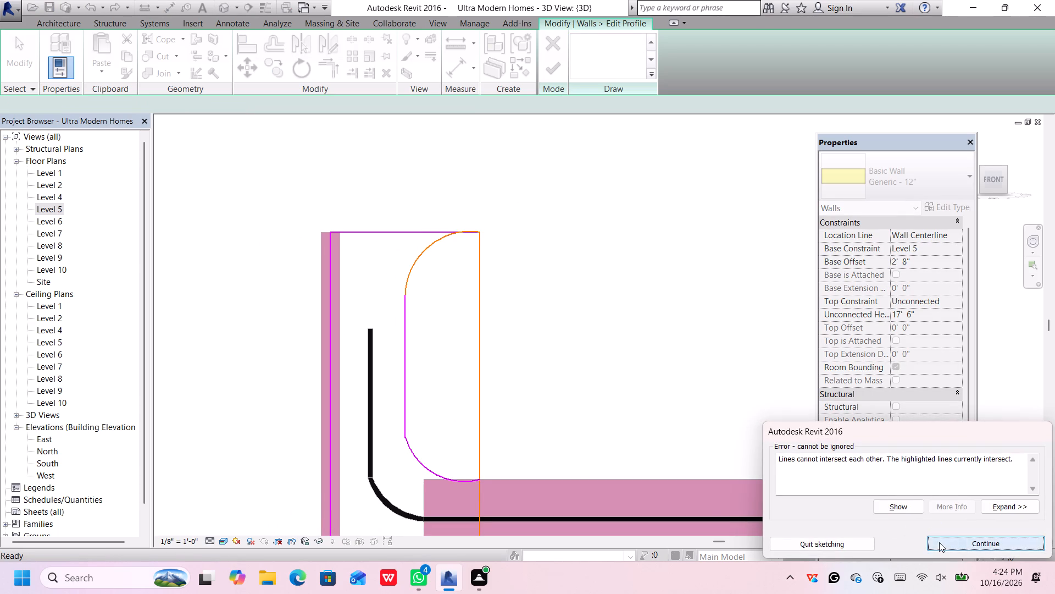
Examine the tall wall's profile sketch around both arcs and the right edge for crossing lines.
scroll(497, 316, up, 2)
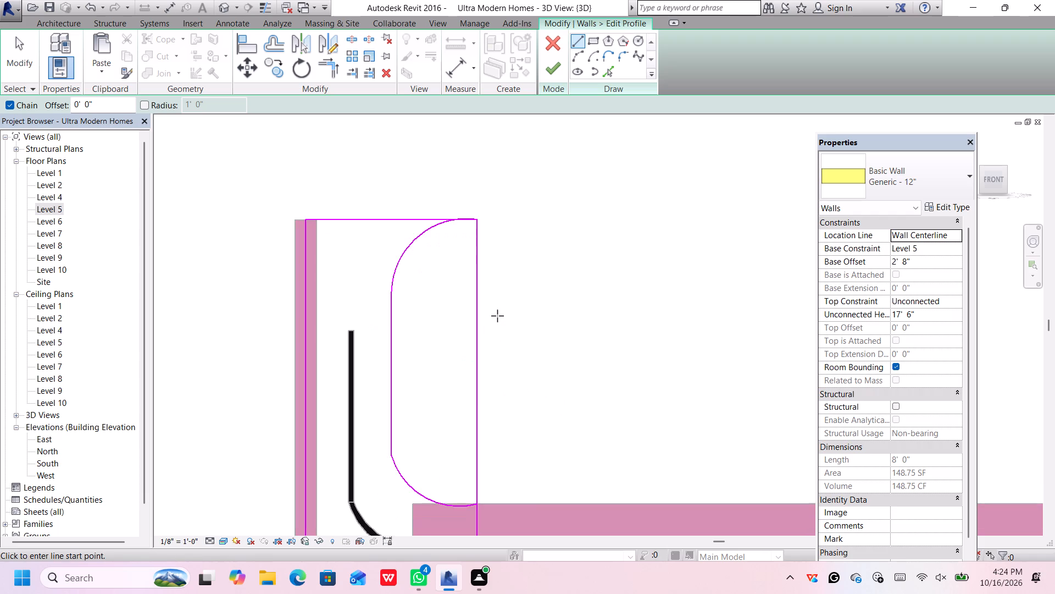
scroll(467, 210, up, 5)
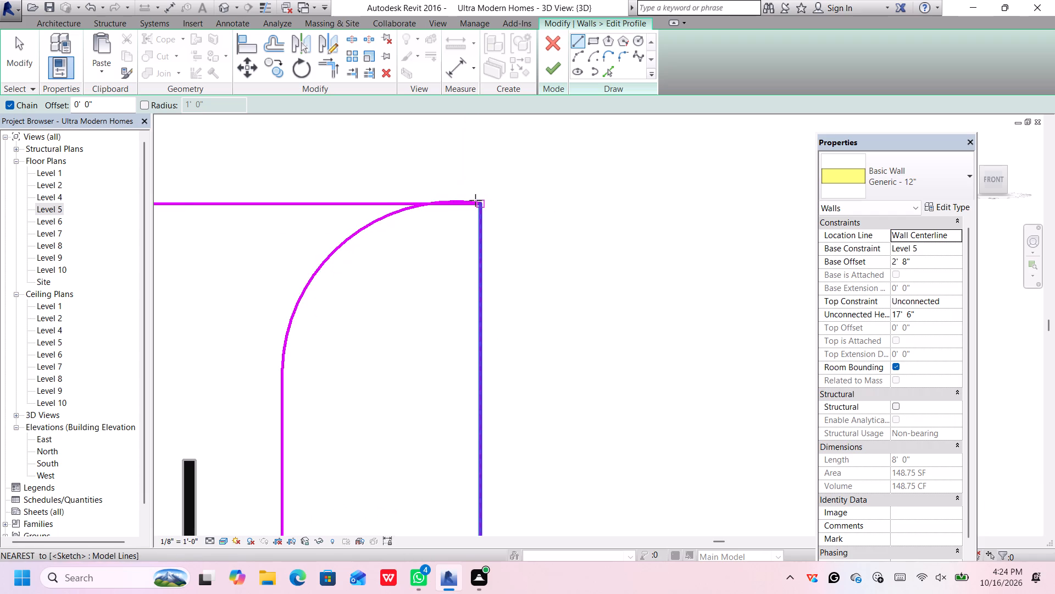
scroll(474, 204, down, 7)
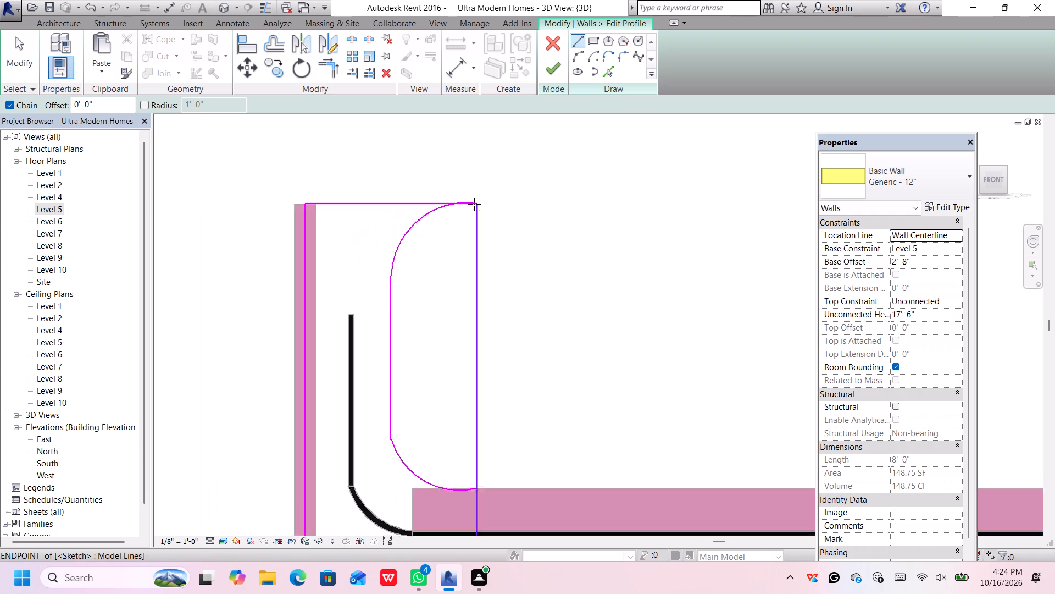
scroll(474, 204, down, 3)
scroll(485, 327, up, 4)
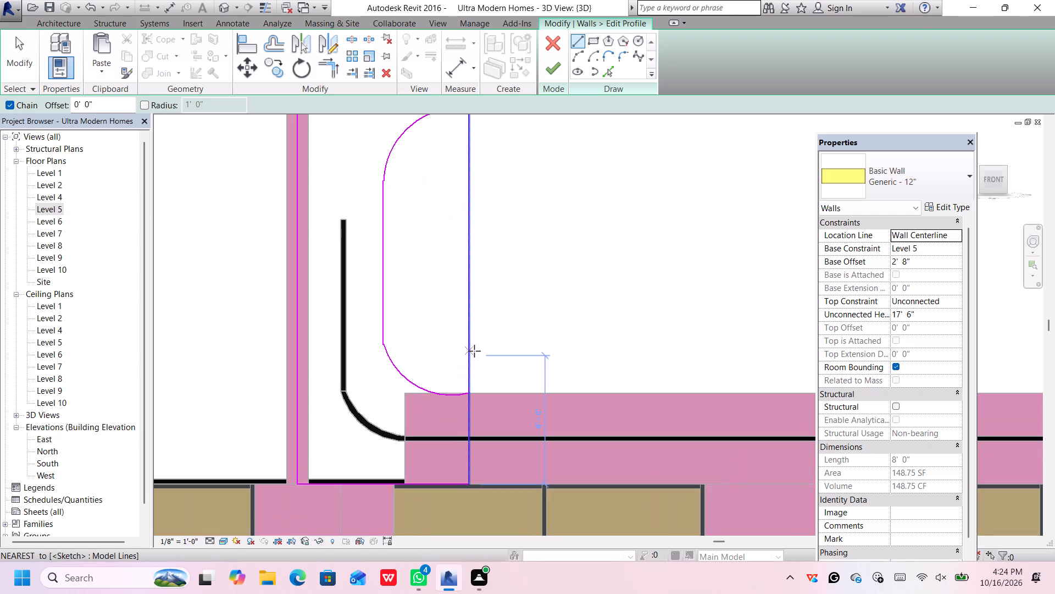
key(Escape)
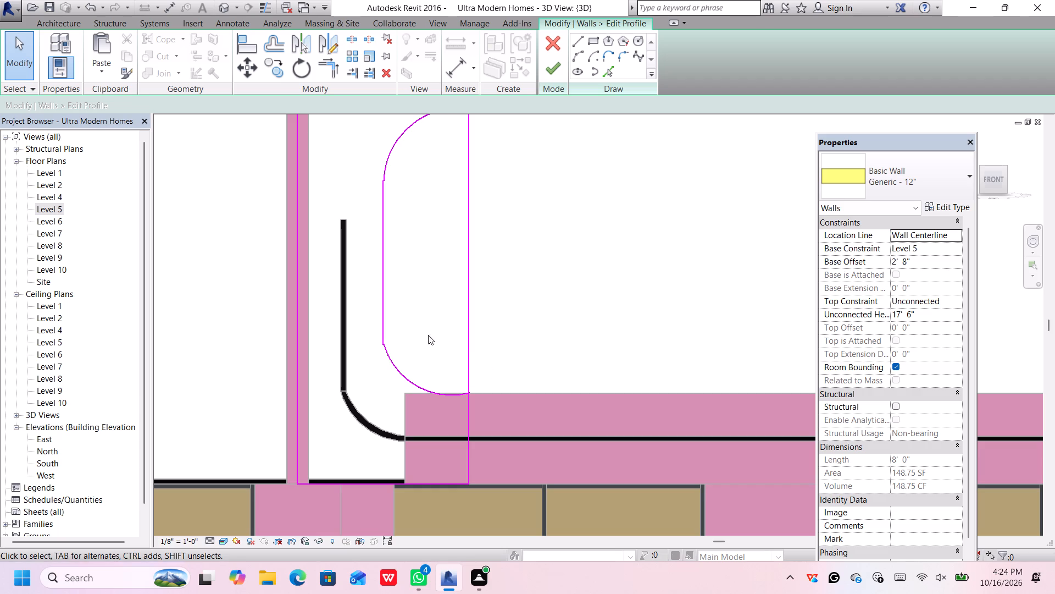
scroll(401, 338, up, 10)
scroll(381, 351, down, 8)
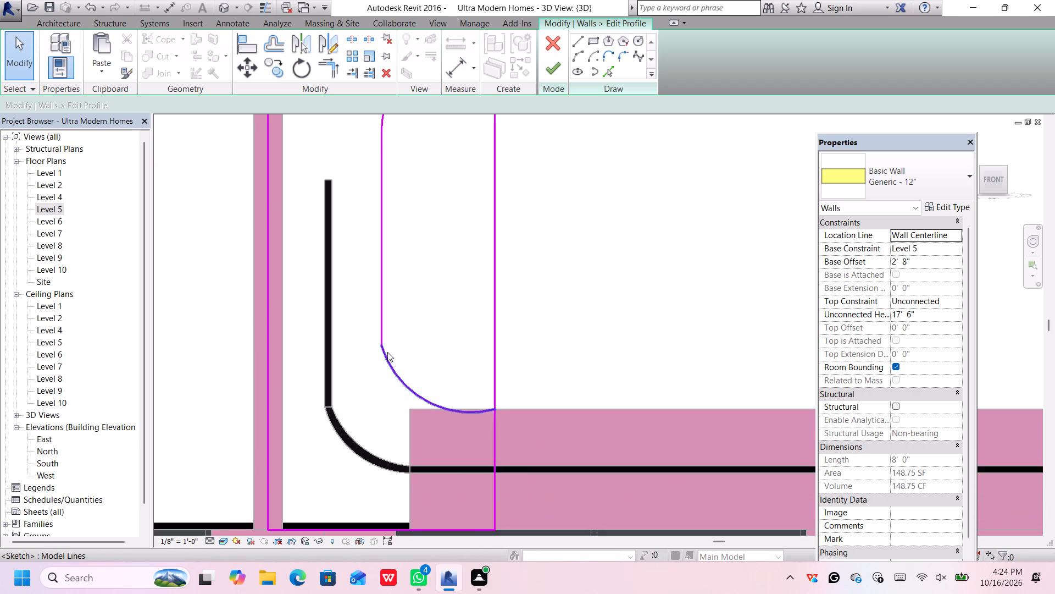
scroll(427, 351, down, 5)
scroll(465, 173, up, 1)
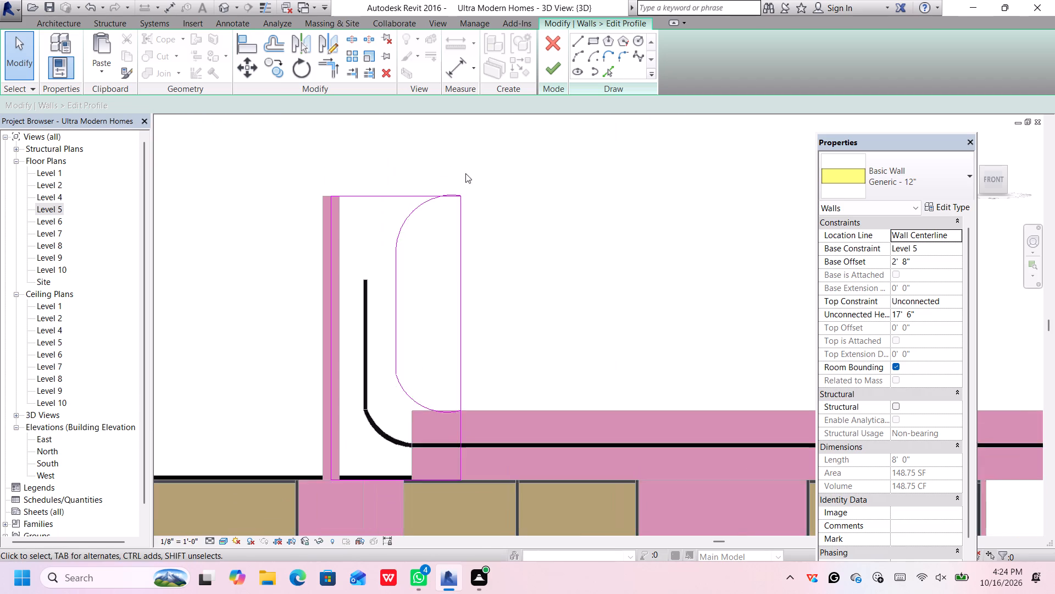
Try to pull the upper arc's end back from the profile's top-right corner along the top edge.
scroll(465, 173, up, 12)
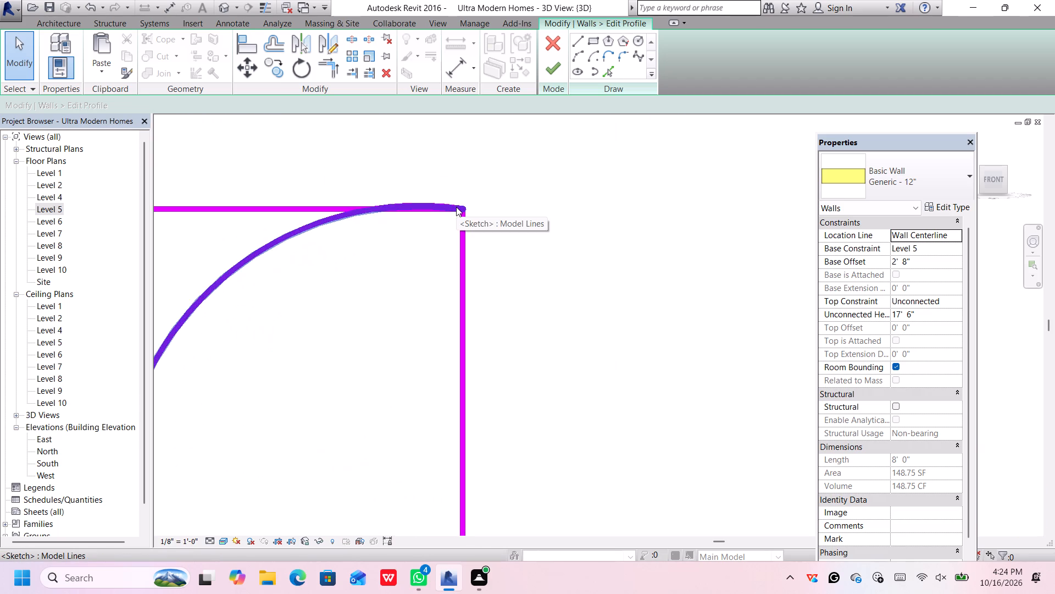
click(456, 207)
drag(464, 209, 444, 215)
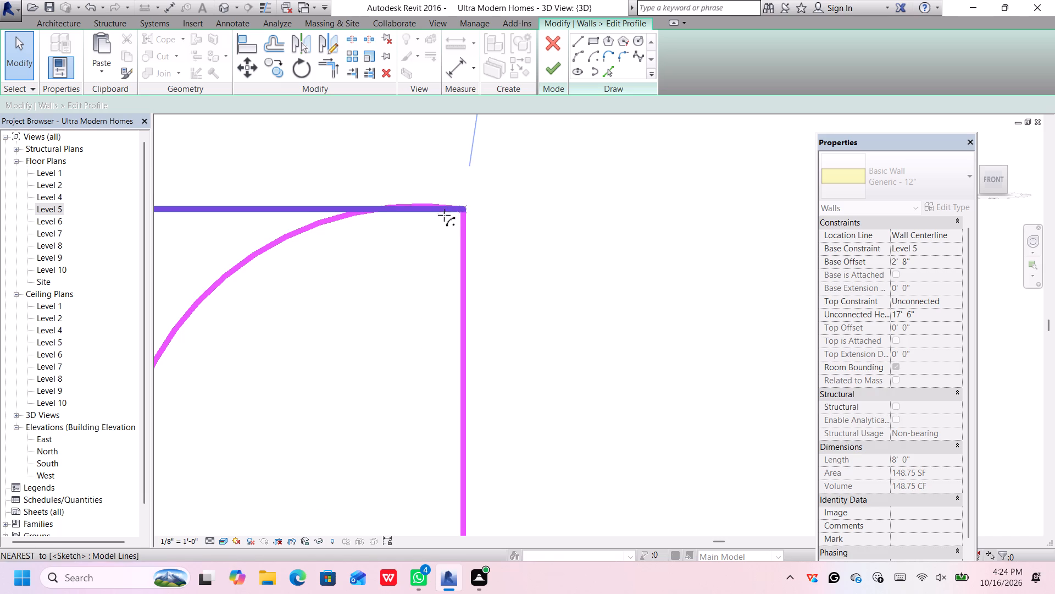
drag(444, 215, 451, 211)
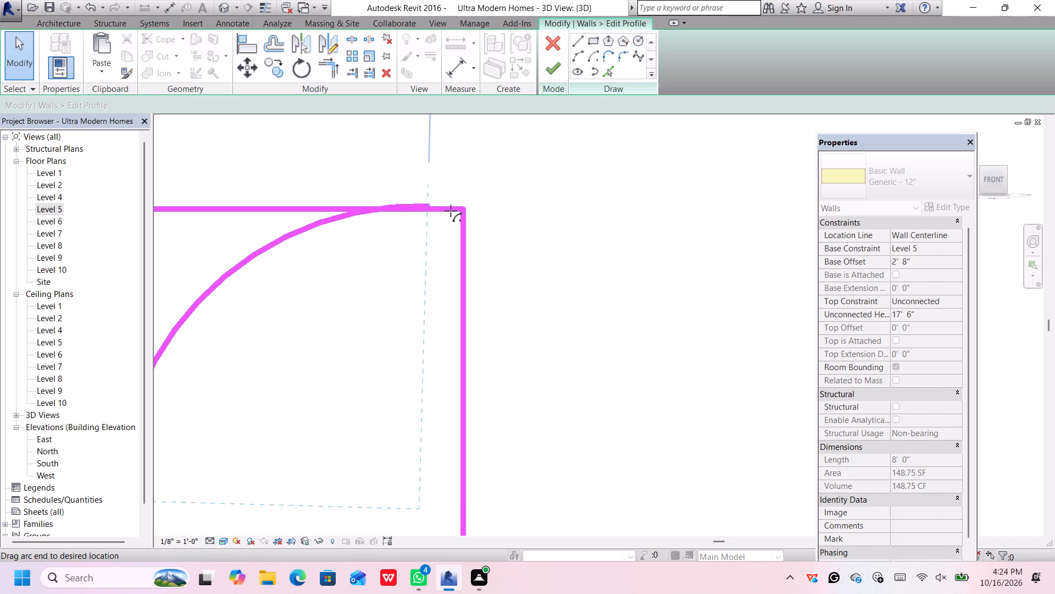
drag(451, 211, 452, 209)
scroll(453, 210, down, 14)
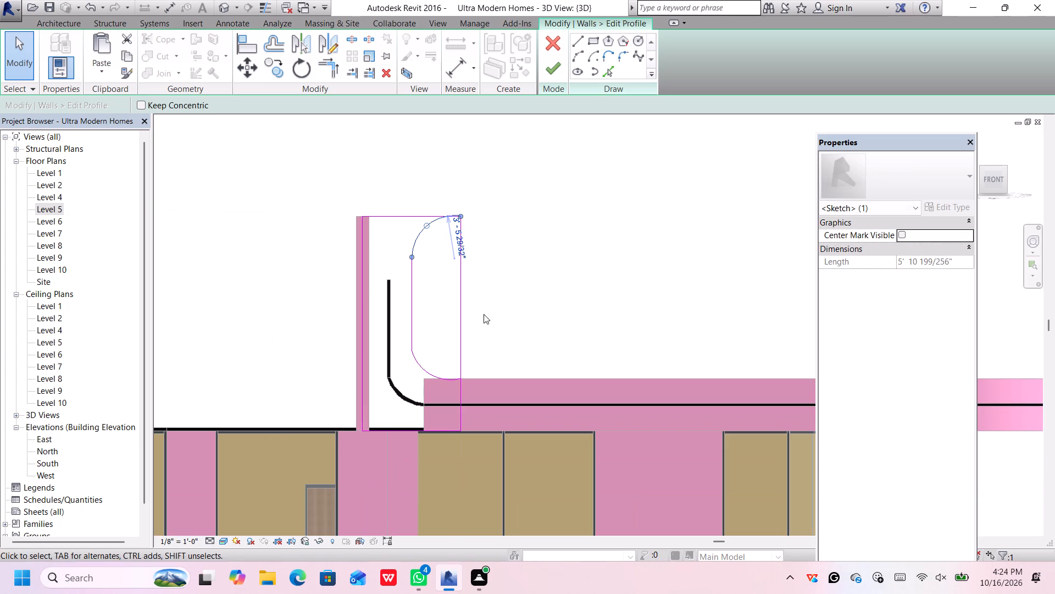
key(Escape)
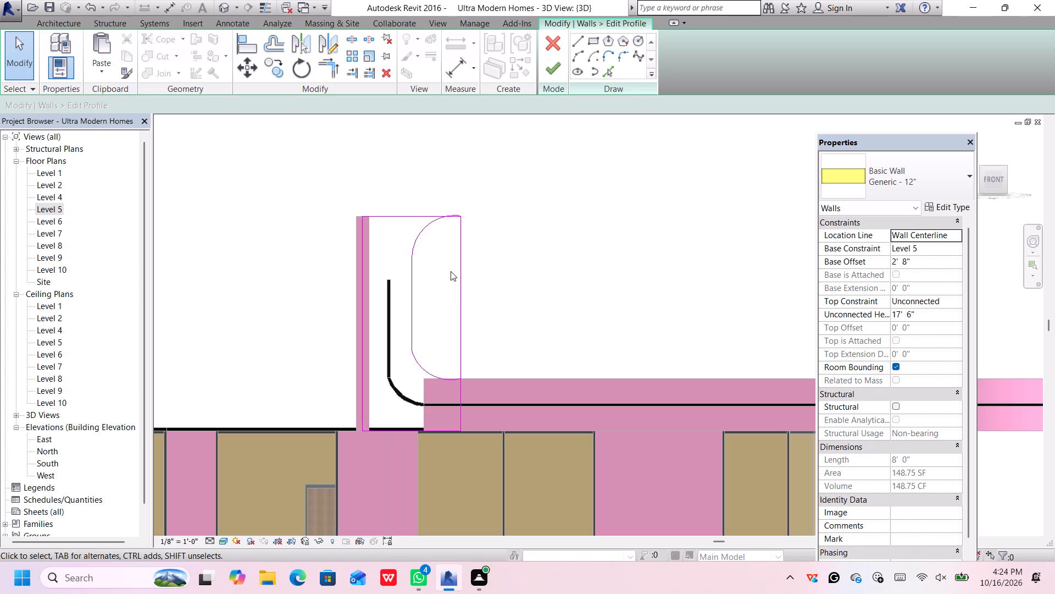
Draw a vertical line about 13' long just inside the profile's right edge, from the upper arc down to the lower arc.
scroll(459, 261, up, 3)
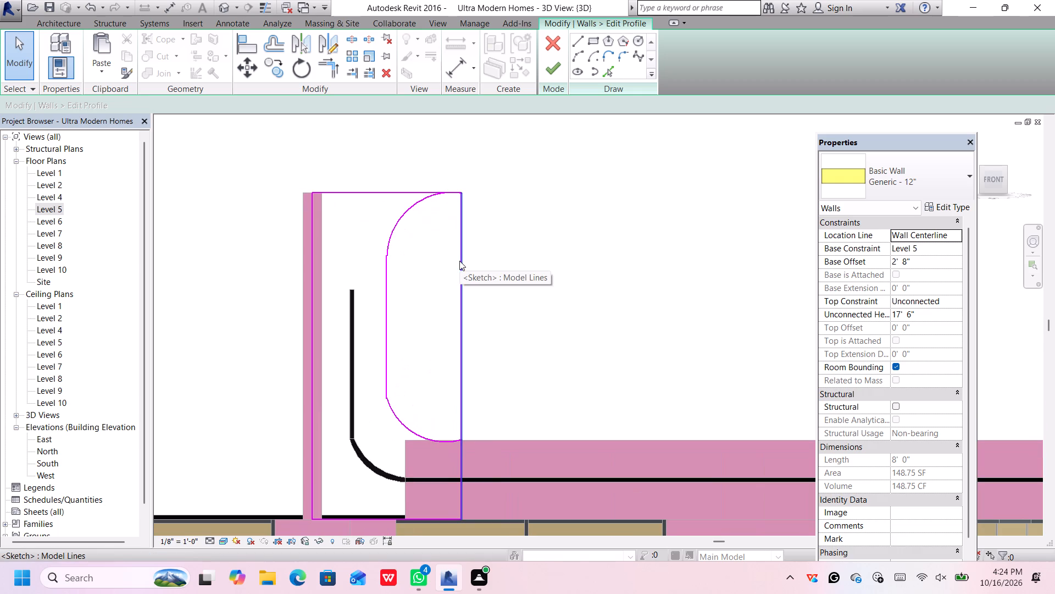
scroll(459, 266, up, 1)
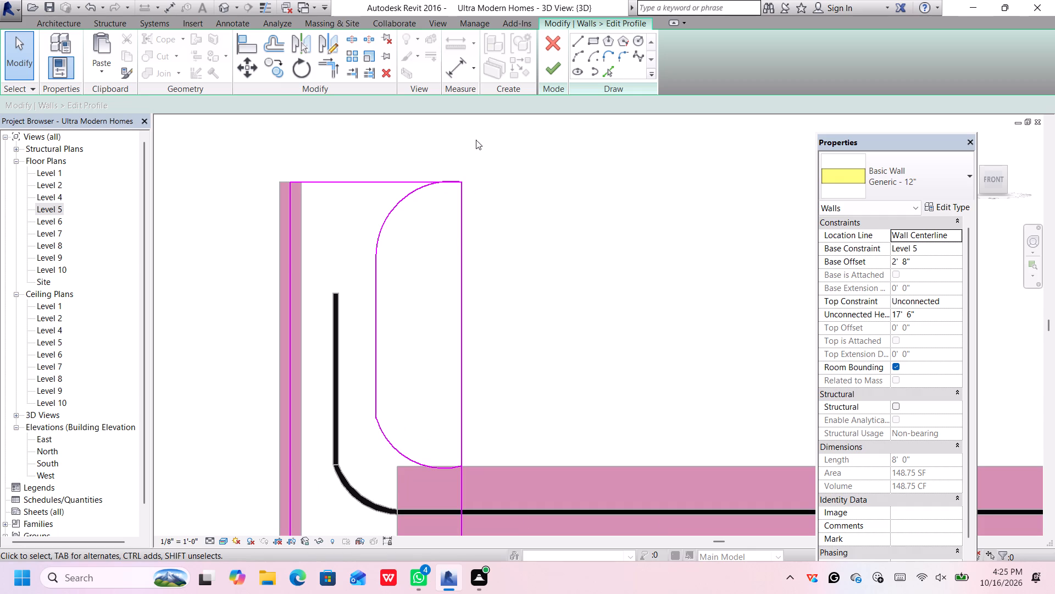
click(578, 42)
scroll(454, 183, up, 2)
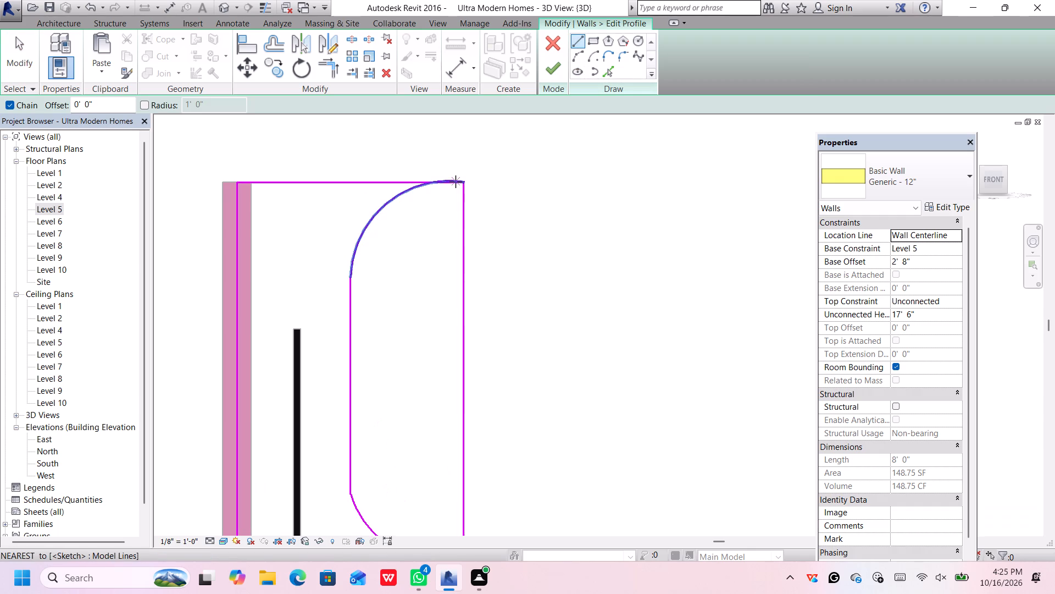
click(456, 182)
scroll(456, 183, down, 5)
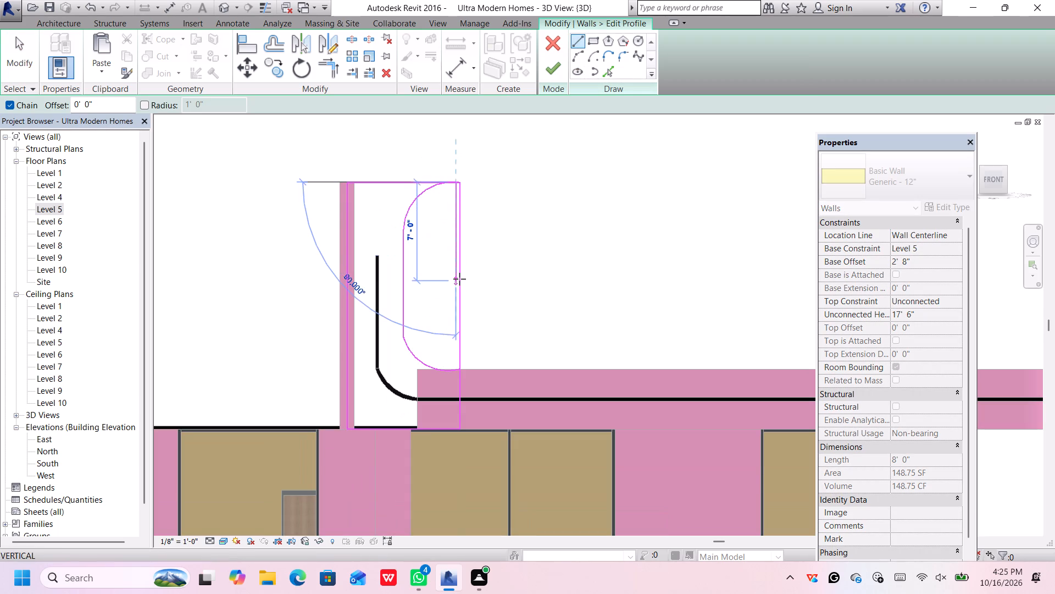
scroll(454, 338, up, 5)
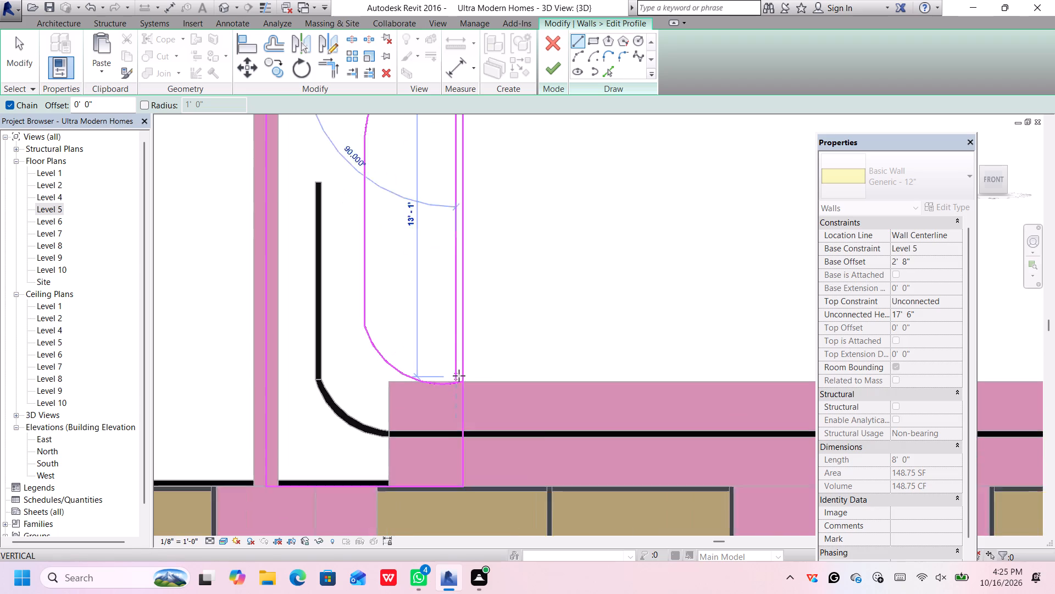
scroll(459, 376, up, 1)
click(454, 384)
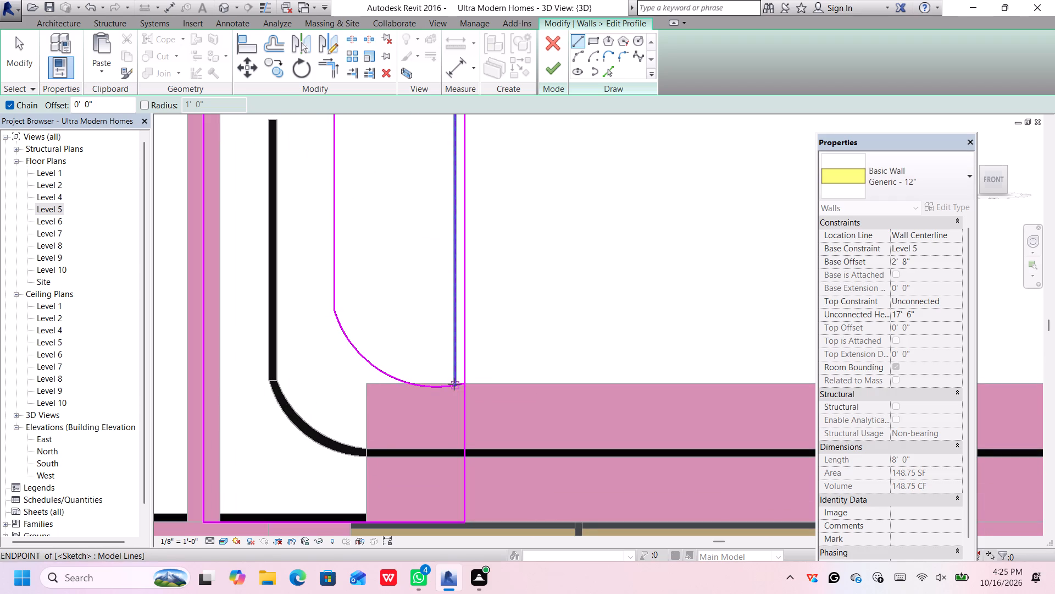
key(Escape)
scroll(472, 340, down, 4)
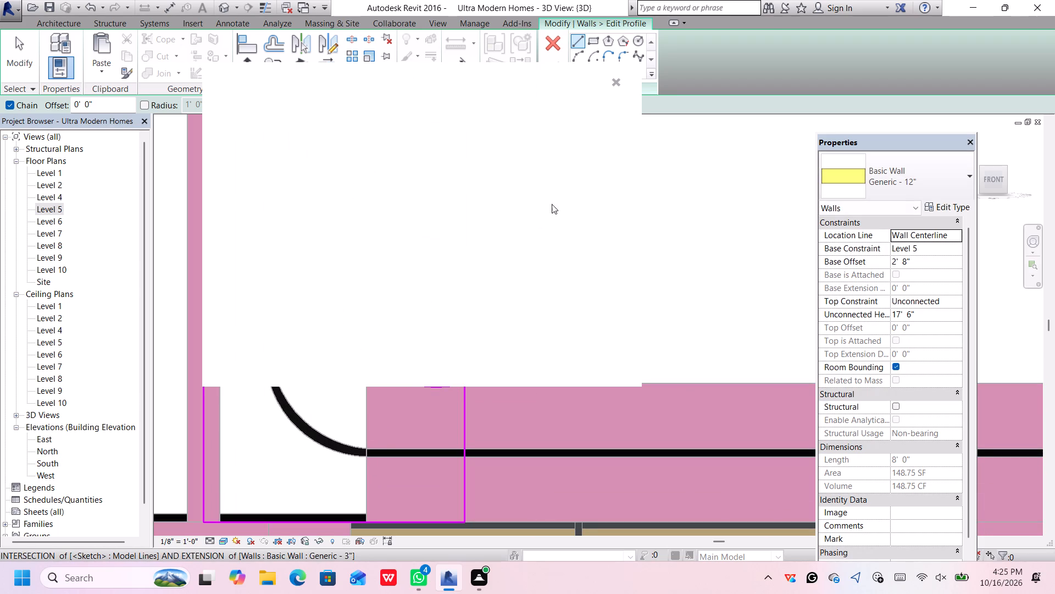
click(619, 81)
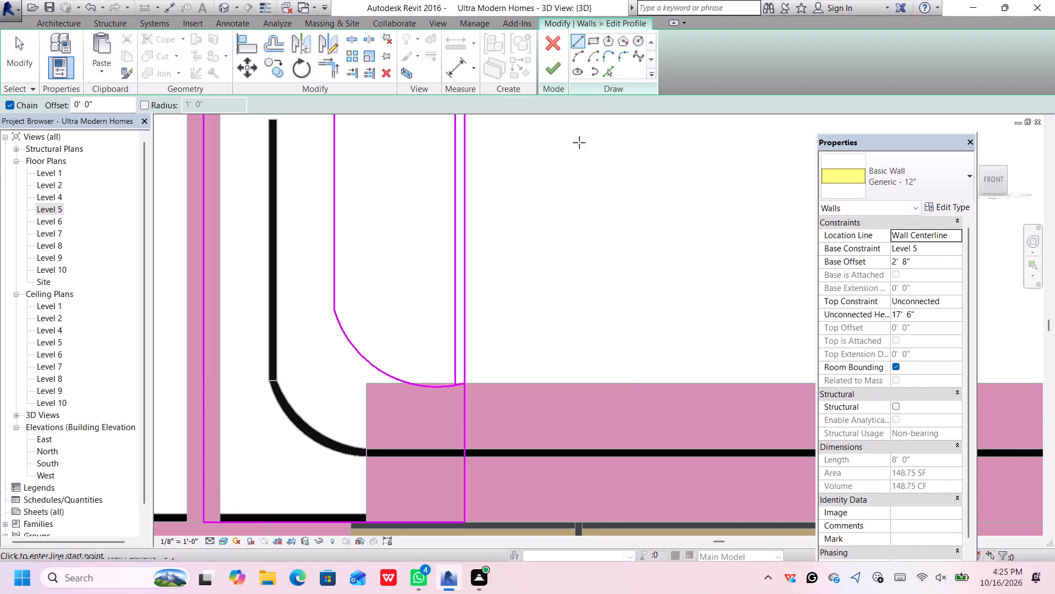
key(Escape)
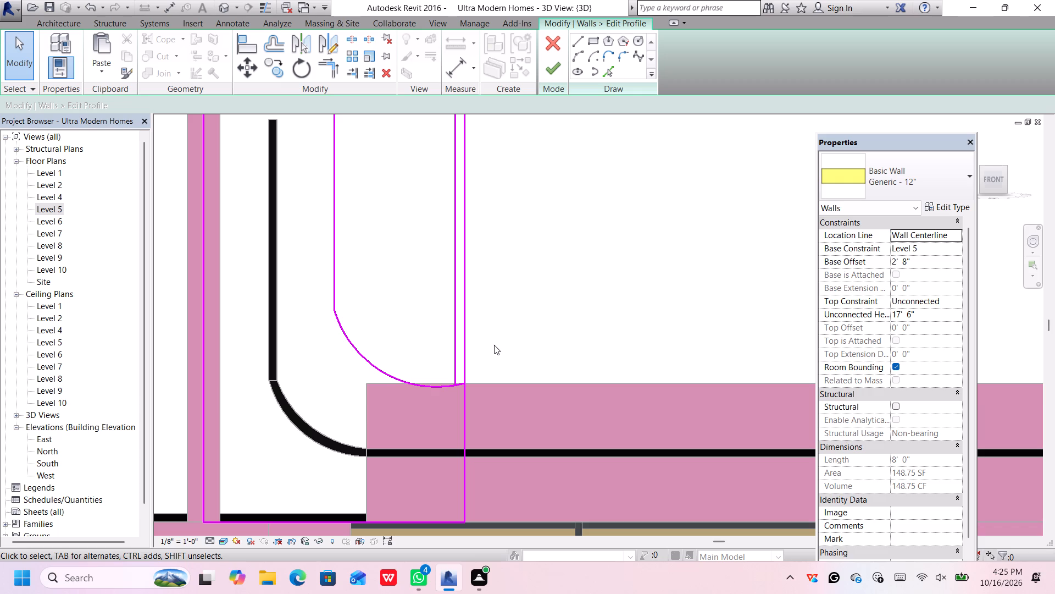
Shorten the lower arc to about 4' 9" so it ends at the new vertical line's lower end.
scroll(479, 337, down, 1)
scroll(470, 378, up, 9)
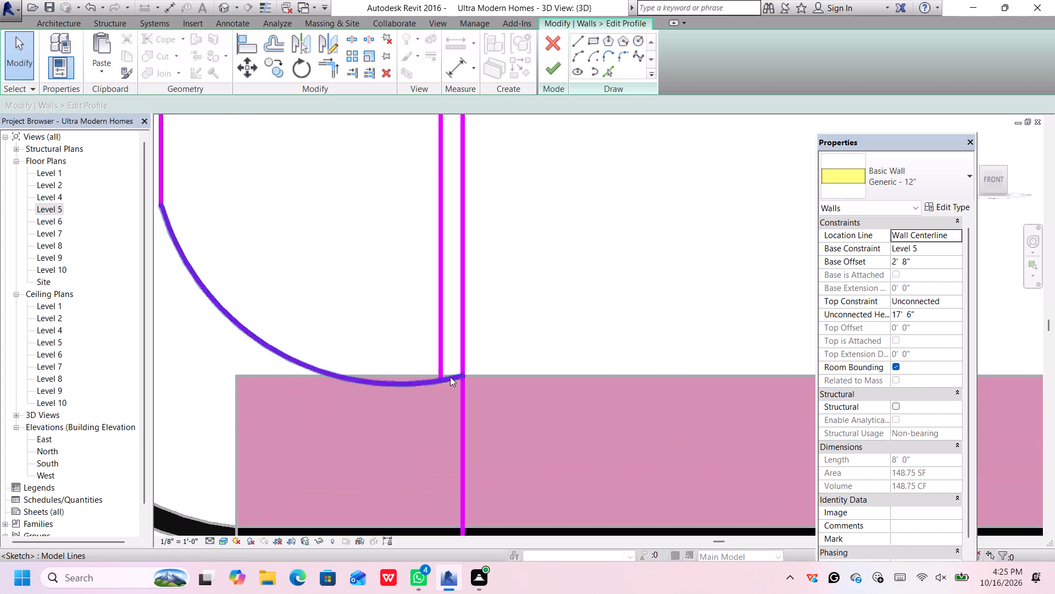
scroll(450, 377, up, 8)
click(450, 378)
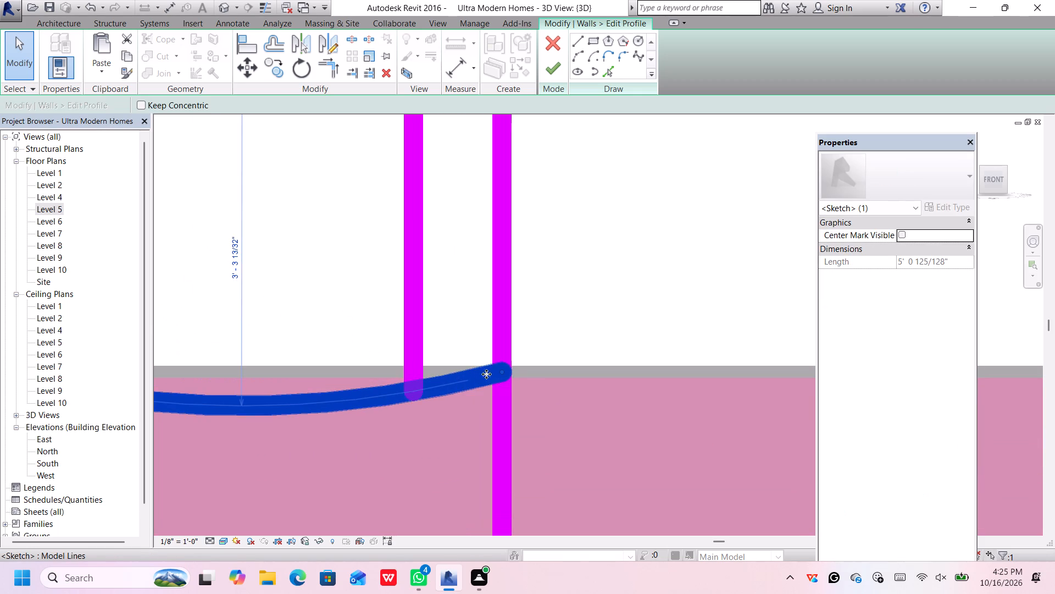
drag(502, 371, 396, 395)
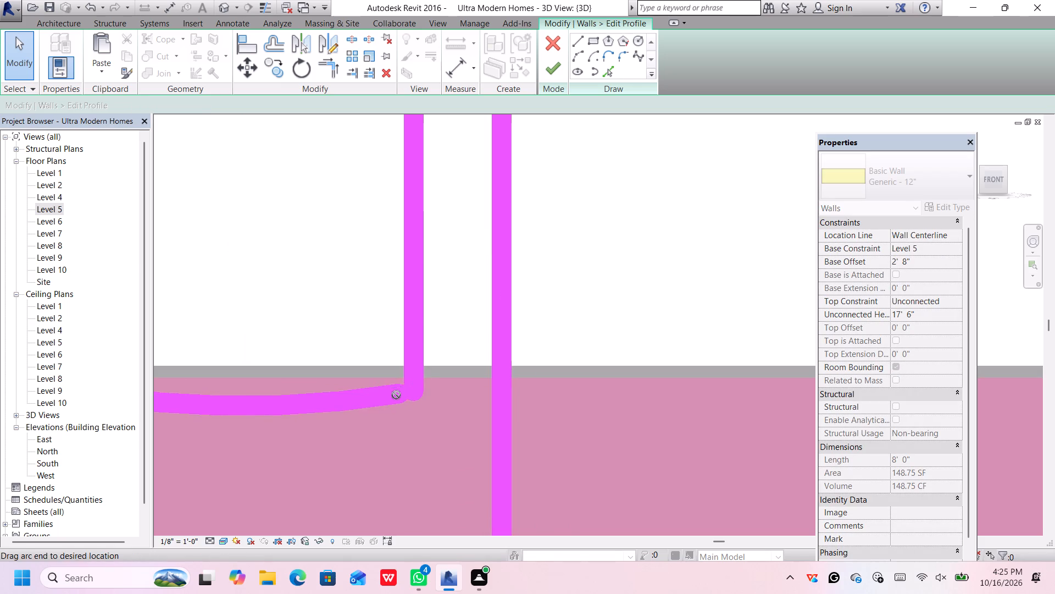
drag(396, 395, 413, 388)
scroll(415, 393, down, 13)
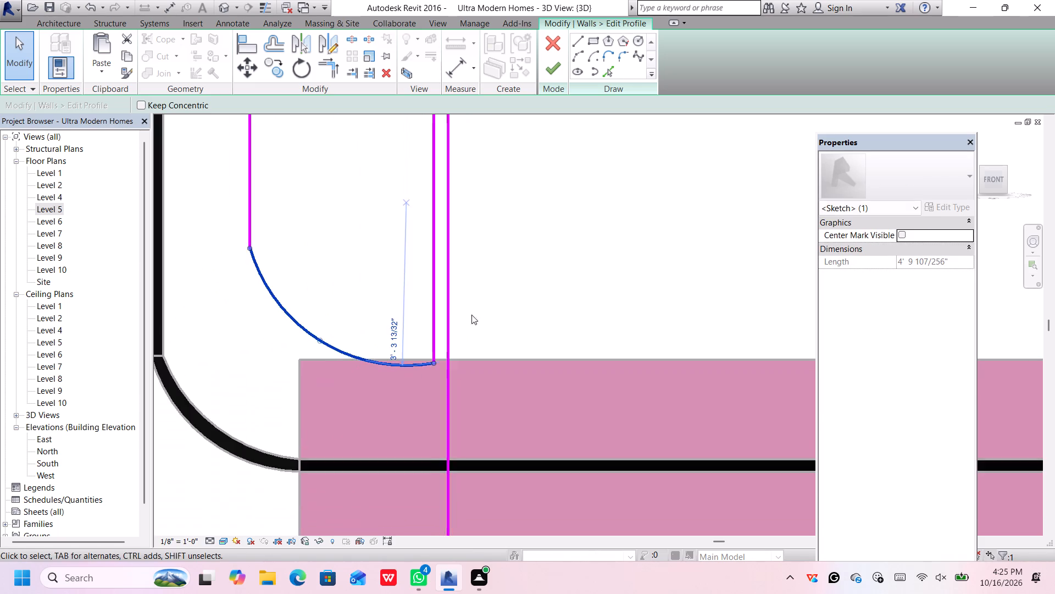
scroll(477, 306, down, 4)
scroll(478, 243, down, 2)
scroll(530, 267, down, 2)
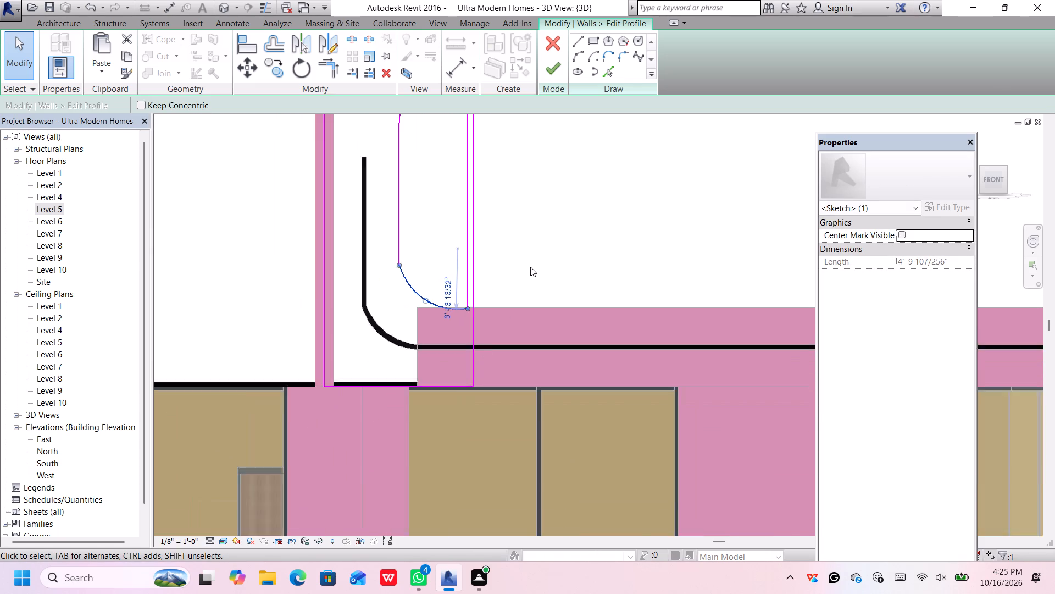
scroll(530, 267, down, 2)
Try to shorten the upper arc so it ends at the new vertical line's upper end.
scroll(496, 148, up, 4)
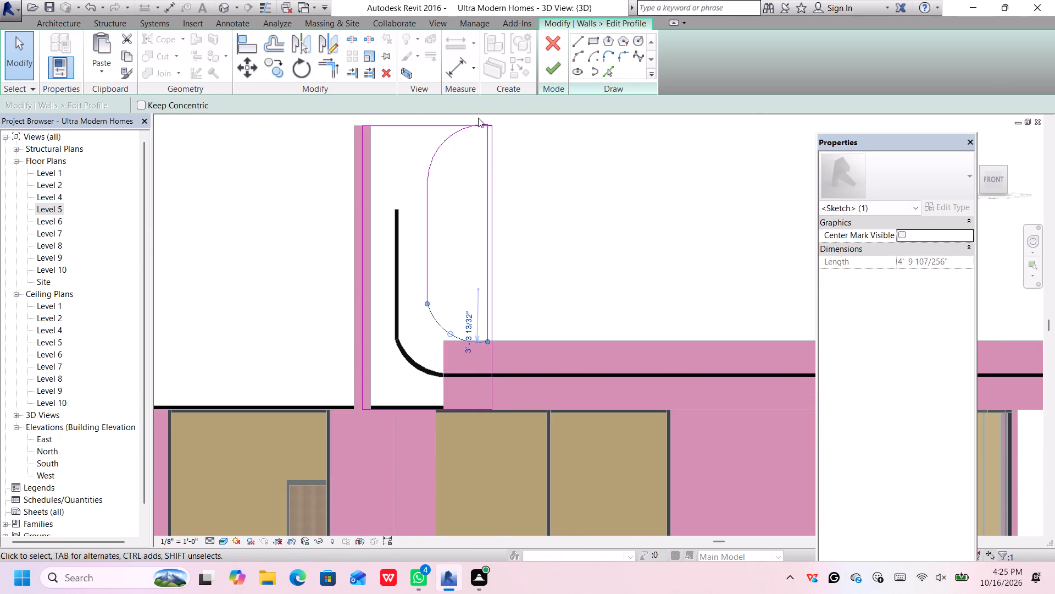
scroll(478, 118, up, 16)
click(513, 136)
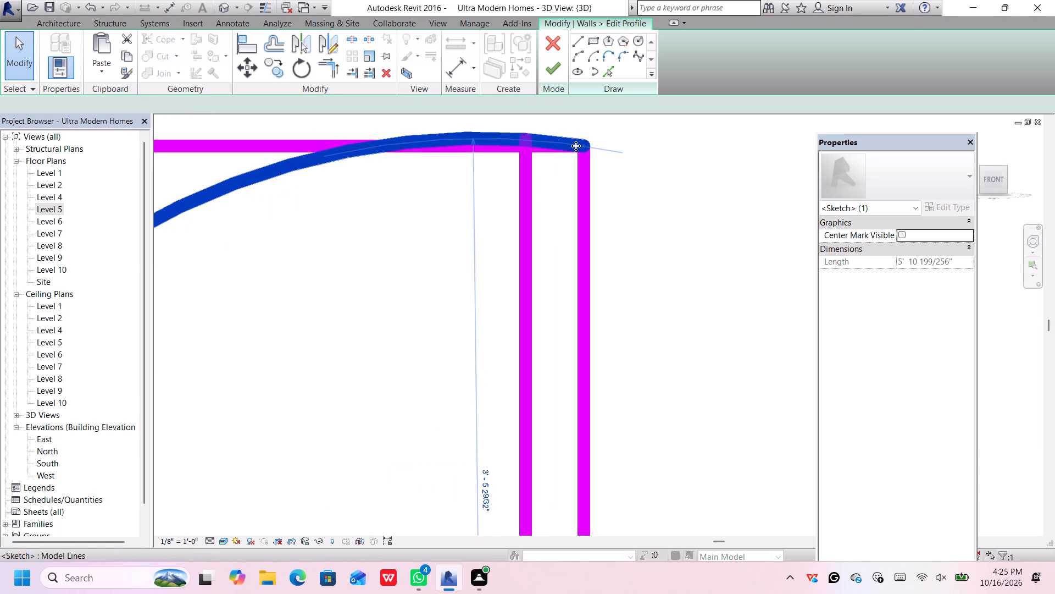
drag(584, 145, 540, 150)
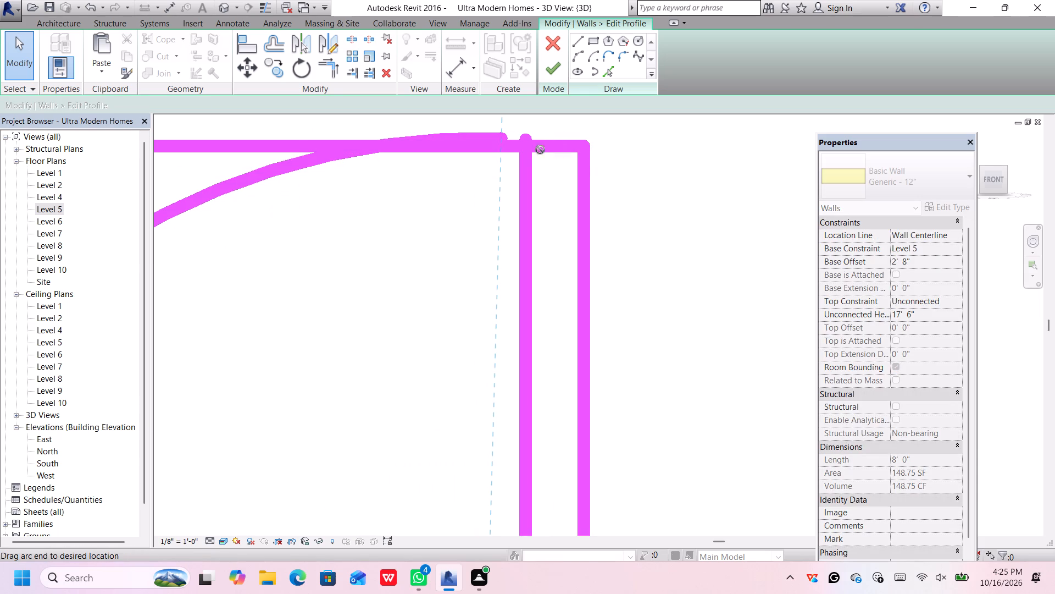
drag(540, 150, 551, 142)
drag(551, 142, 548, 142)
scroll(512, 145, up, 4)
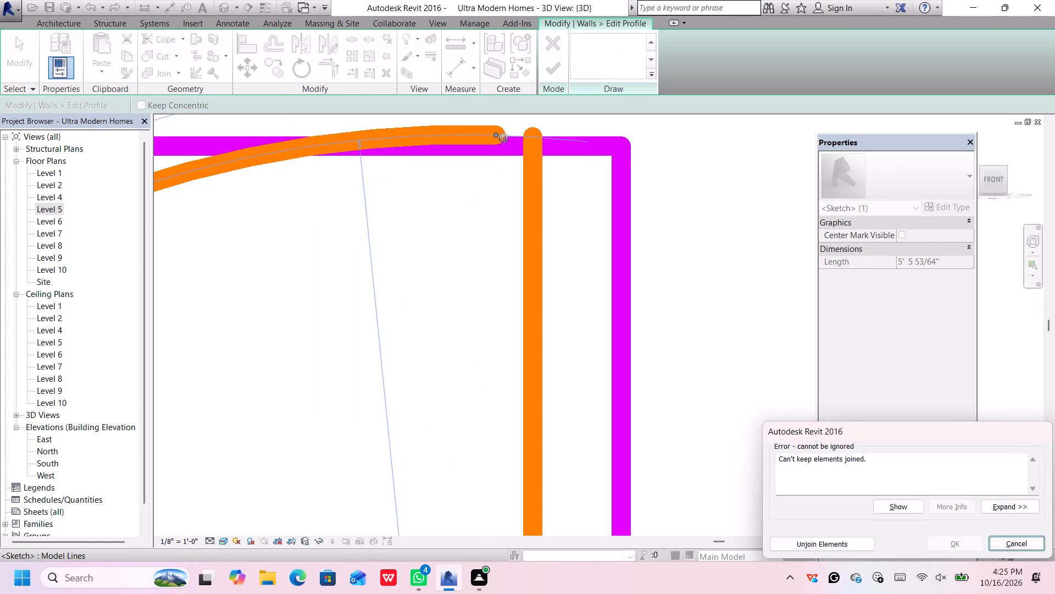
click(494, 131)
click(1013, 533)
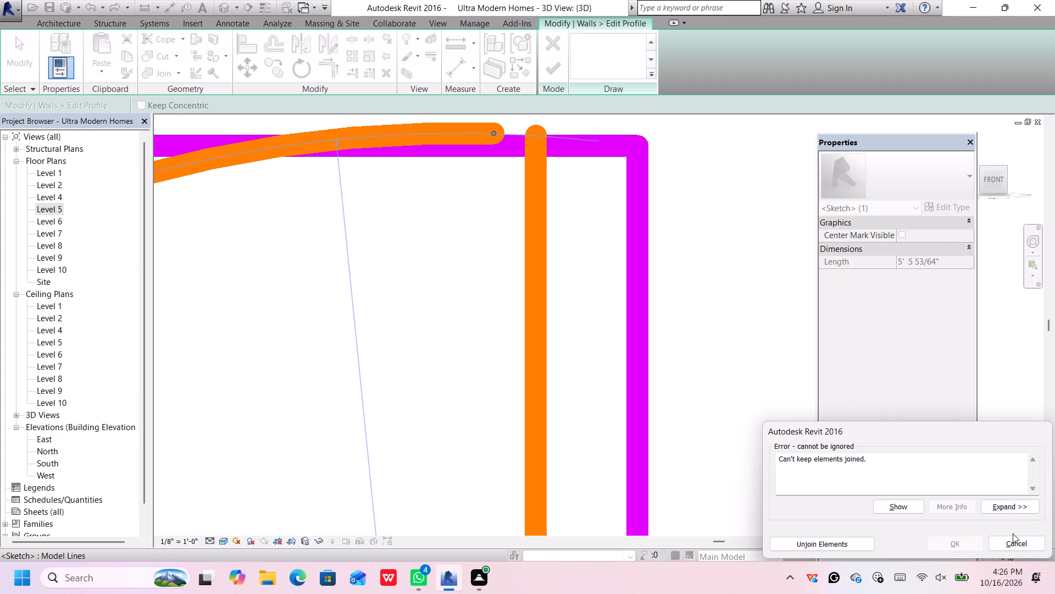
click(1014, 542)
Delete the upper arc from the tall wall's profile sketch.
scroll(519, 143, down, 5)
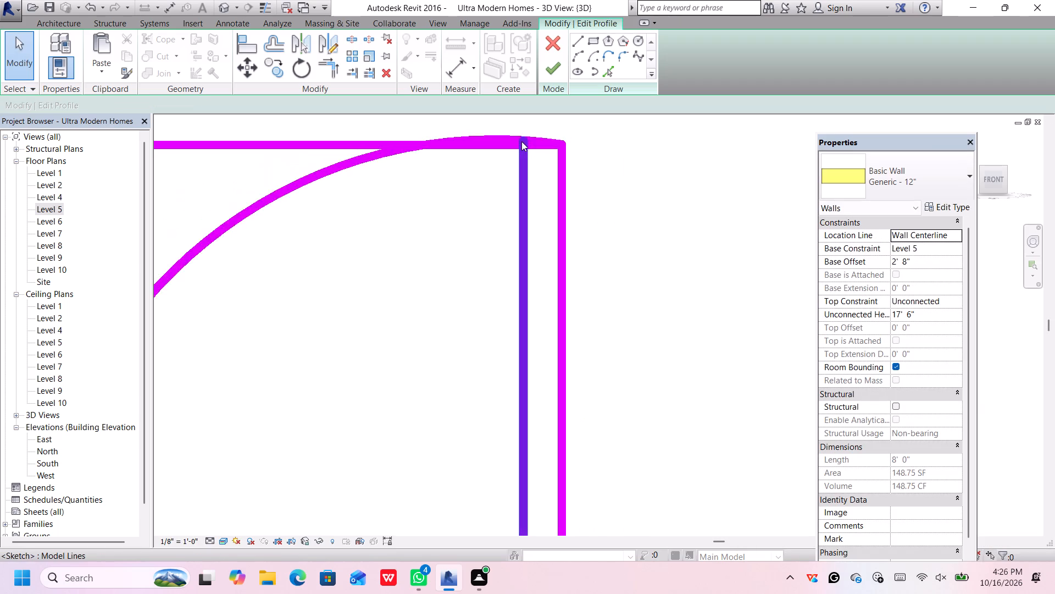
scroll(521, 141, down, 3)
click(364, 196)
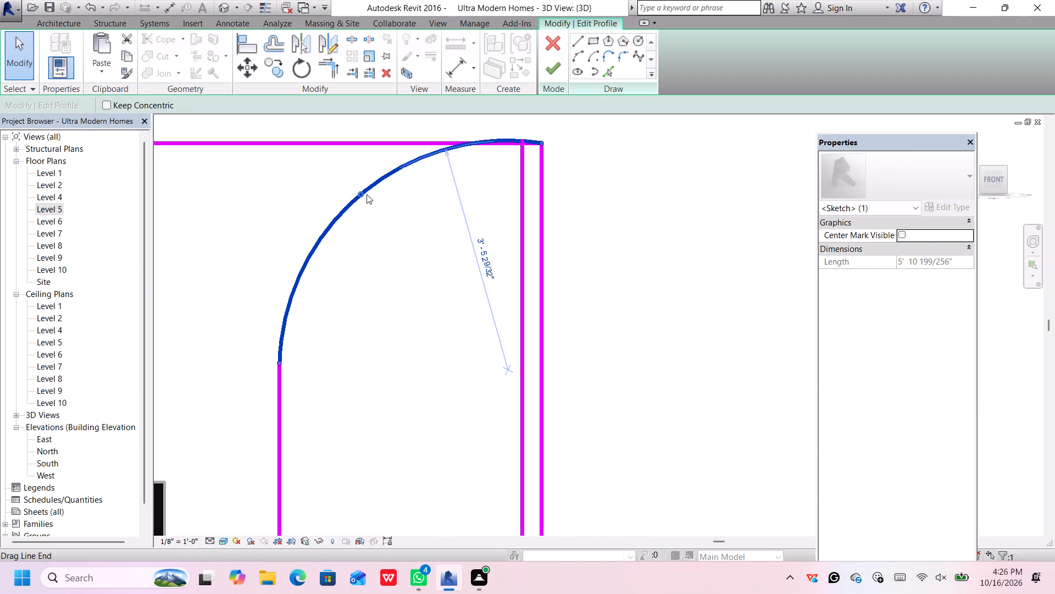
key(Delete)
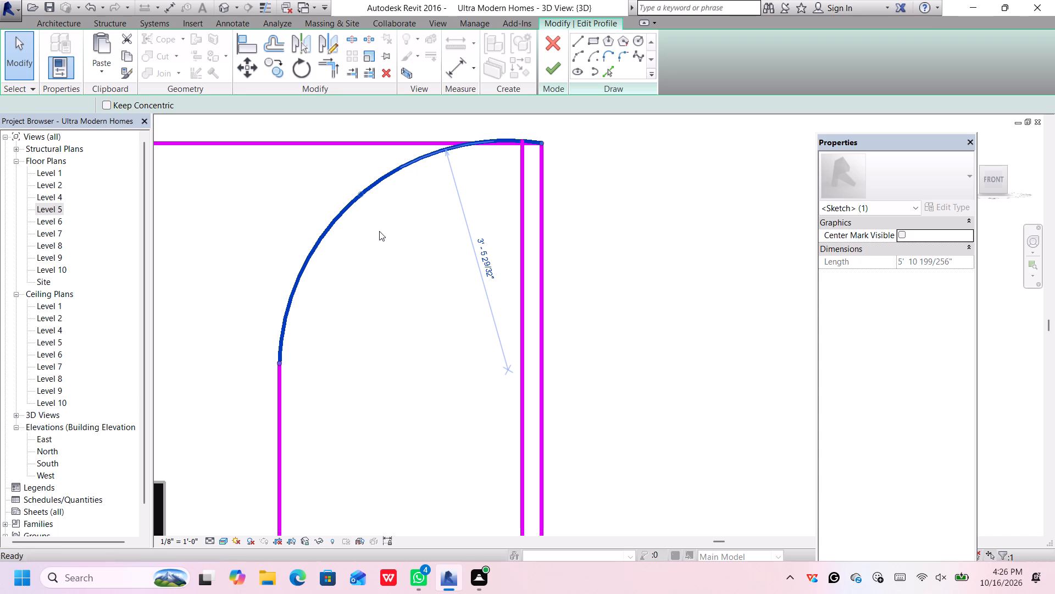
Shorten the inner vertical line to about 13' 4" so its upper end meets the profile's top edge.
scroll(521, 161, up, 2)
click(521, 161)
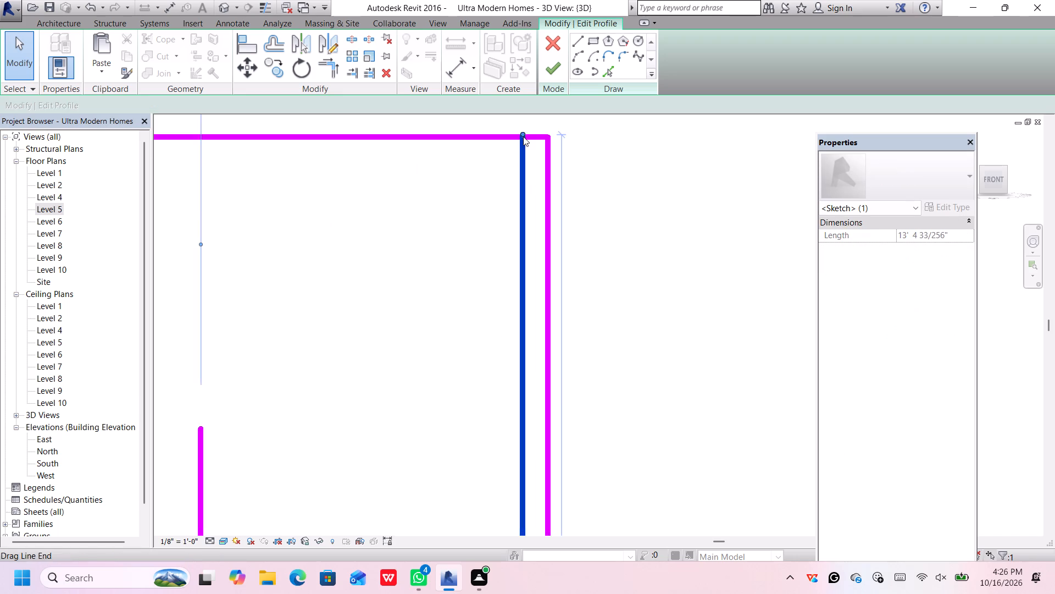
scroll(523, 136, up, 6)
drag(524, 134, 524, 144)
scroll(524, 144, down, 6)
scroll(523, 136, up, 5)
drag(521, 141, 523, 148)
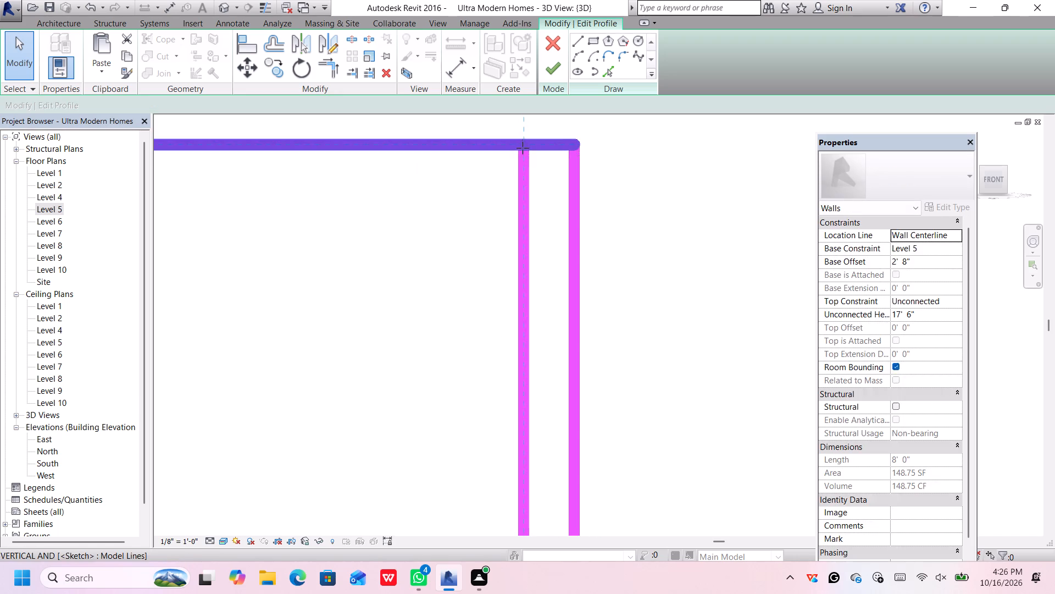
drag(523, 148, 525, 149)
scroll(525, 150, down, 8)
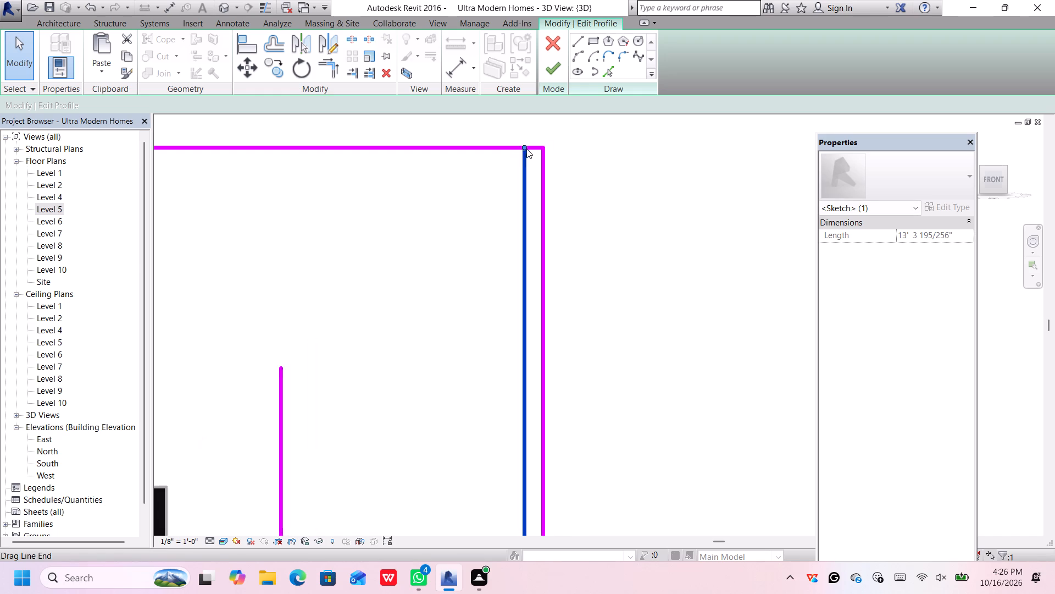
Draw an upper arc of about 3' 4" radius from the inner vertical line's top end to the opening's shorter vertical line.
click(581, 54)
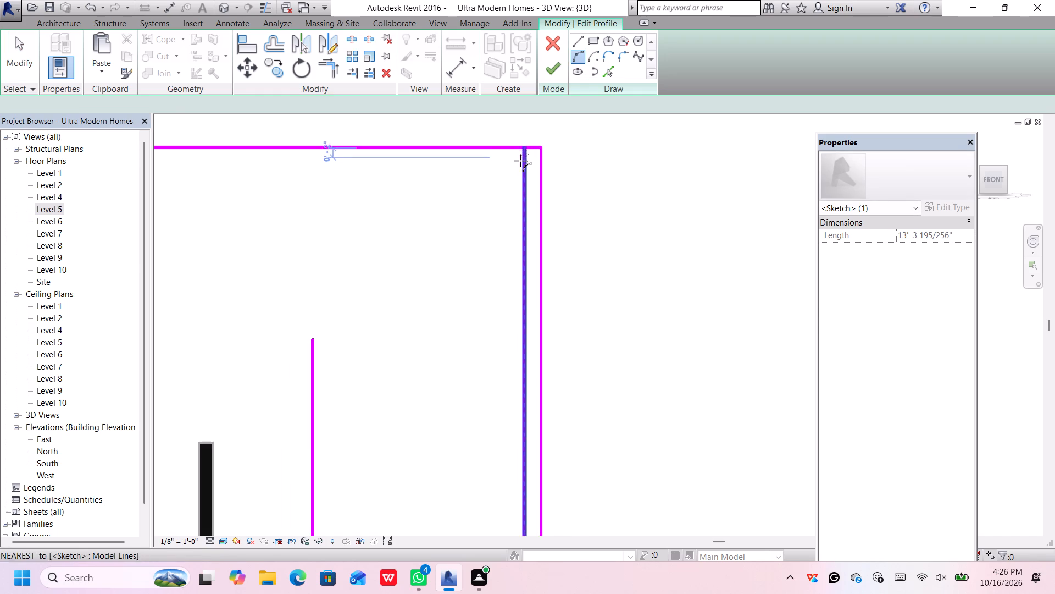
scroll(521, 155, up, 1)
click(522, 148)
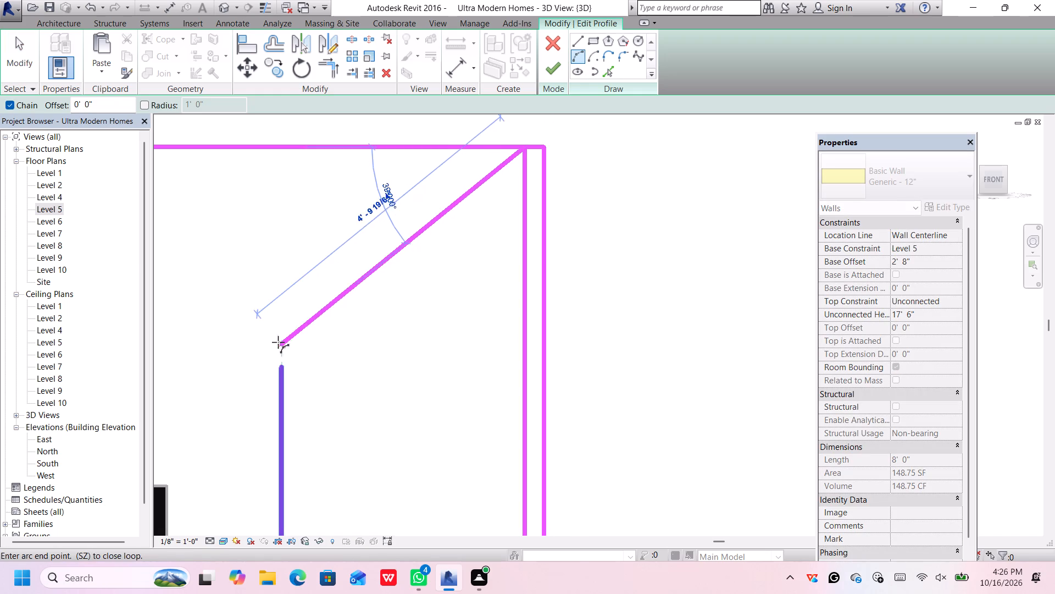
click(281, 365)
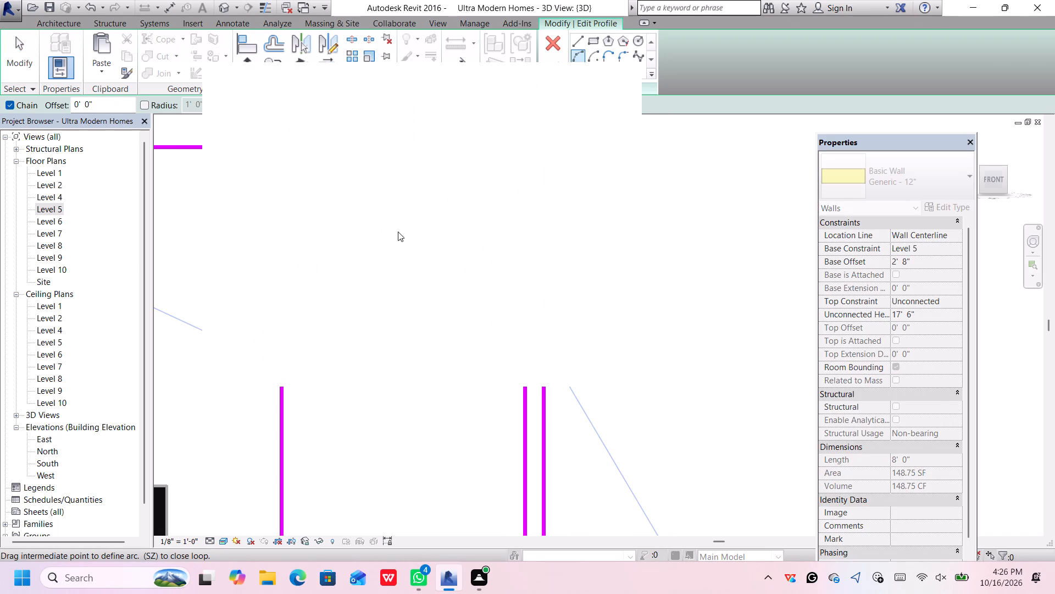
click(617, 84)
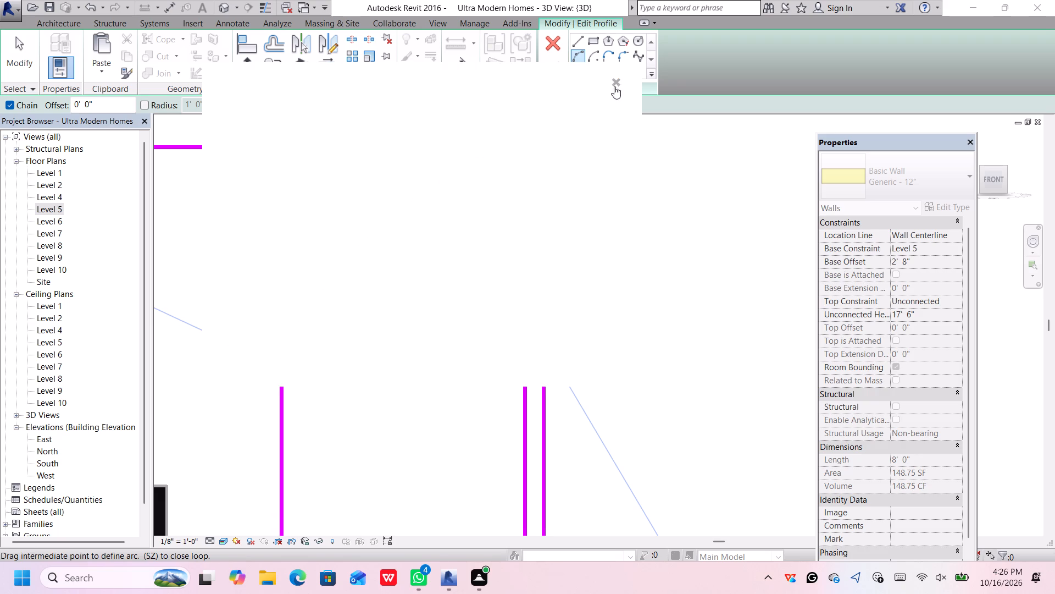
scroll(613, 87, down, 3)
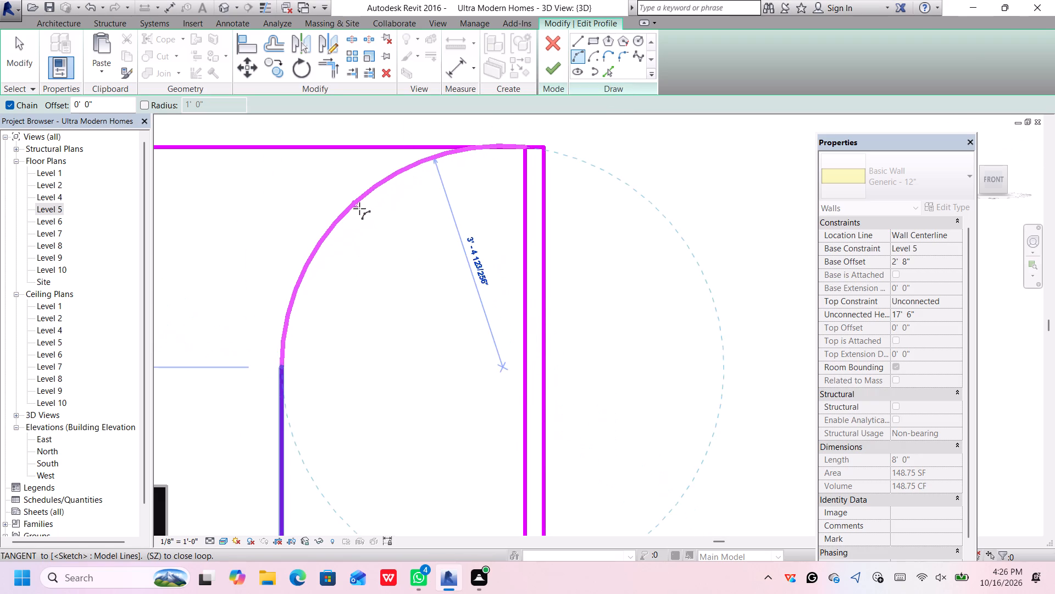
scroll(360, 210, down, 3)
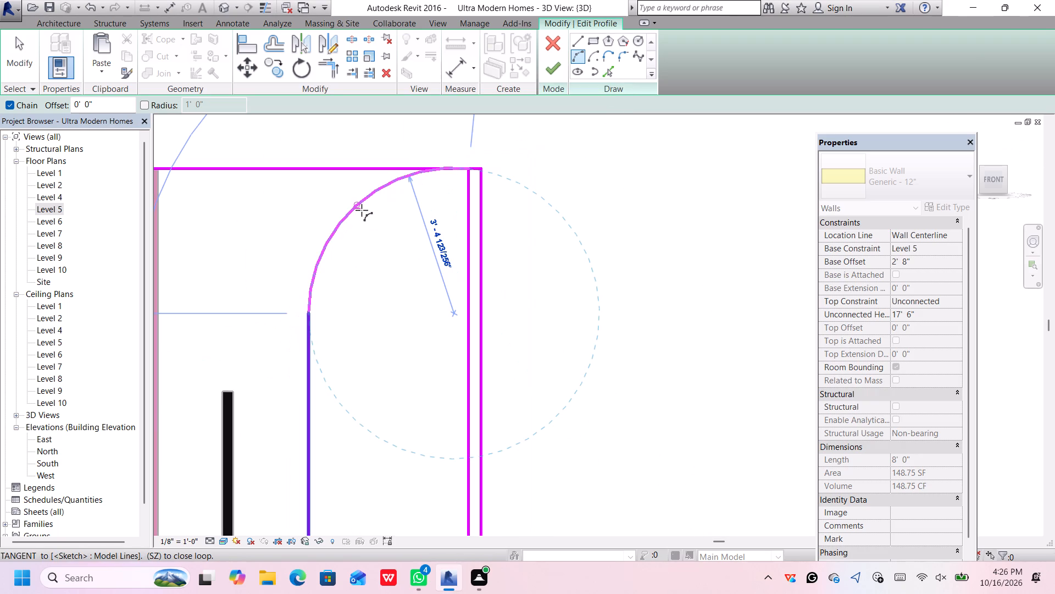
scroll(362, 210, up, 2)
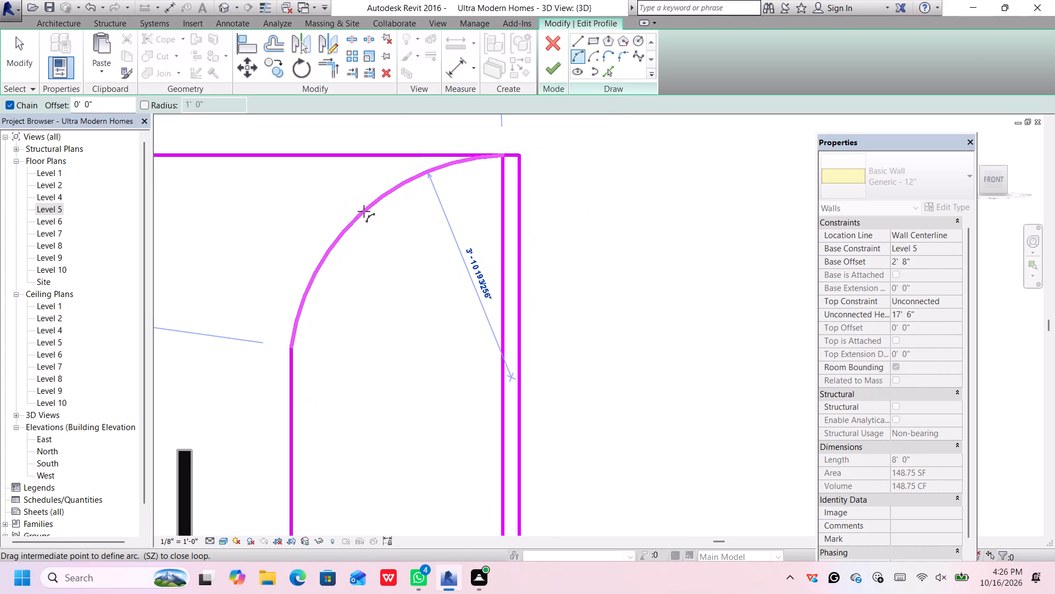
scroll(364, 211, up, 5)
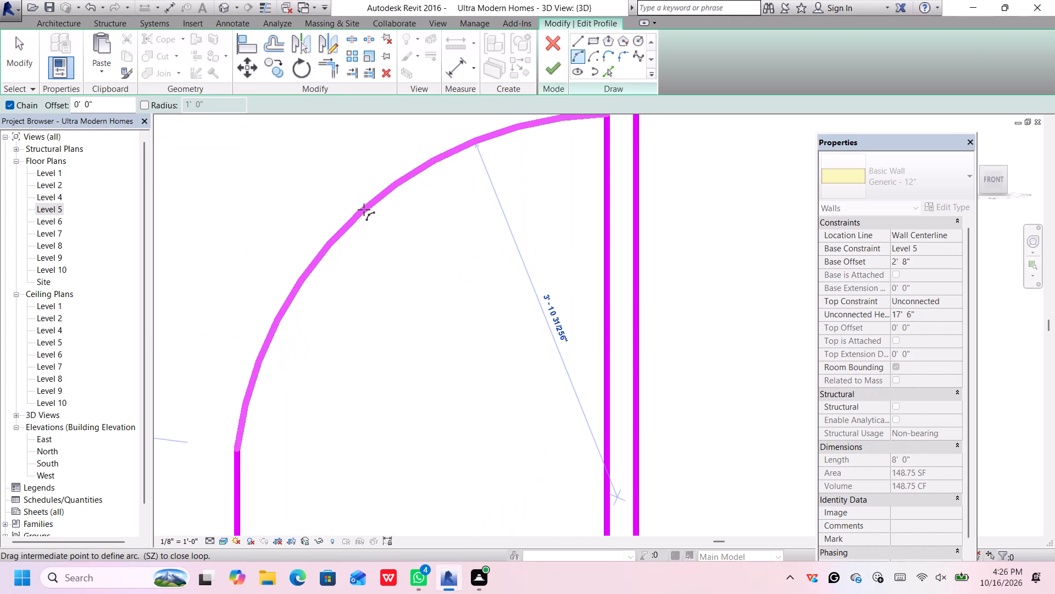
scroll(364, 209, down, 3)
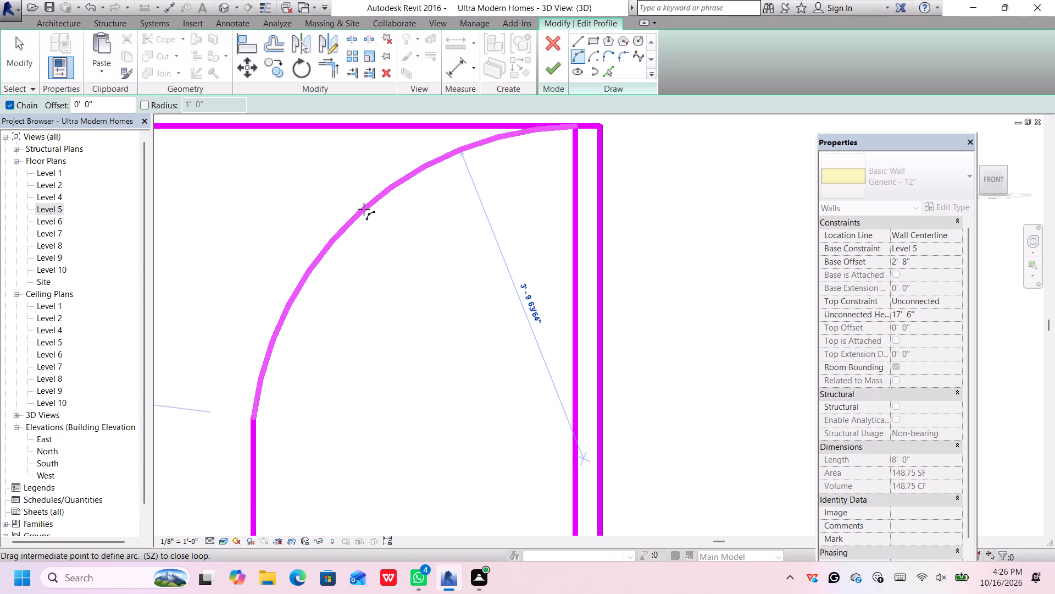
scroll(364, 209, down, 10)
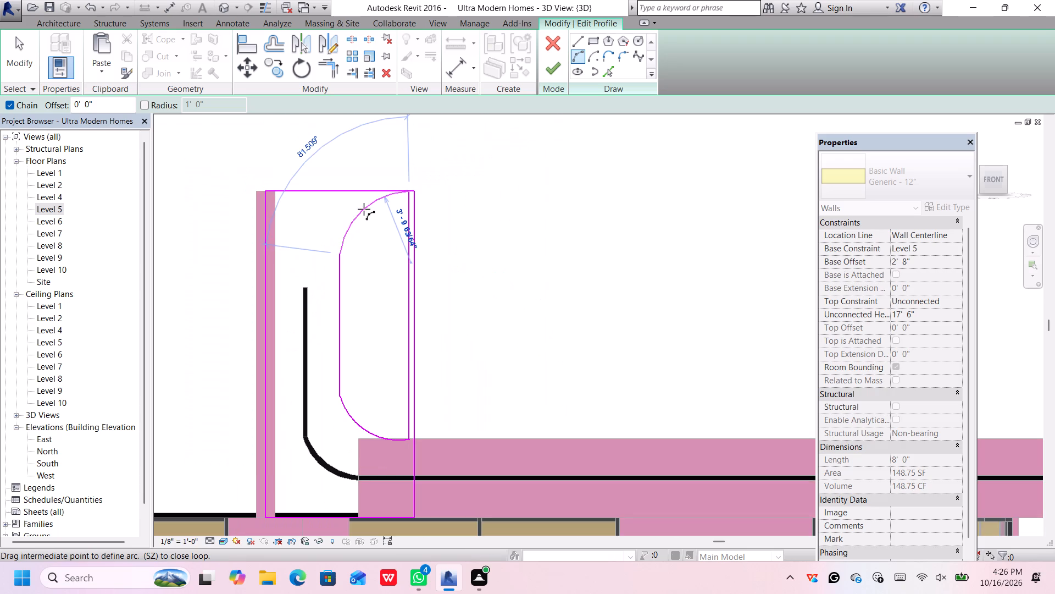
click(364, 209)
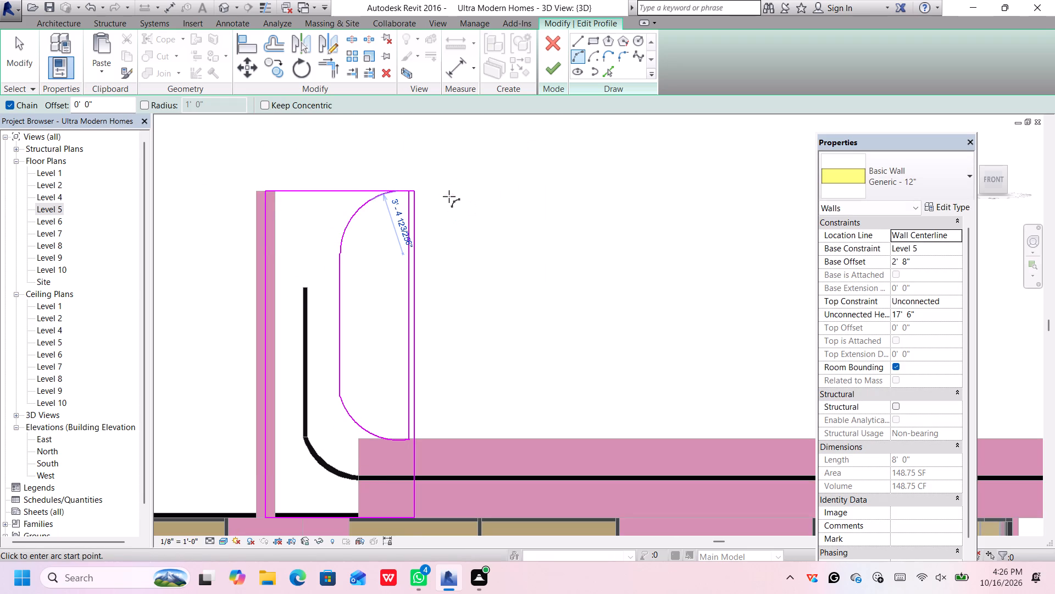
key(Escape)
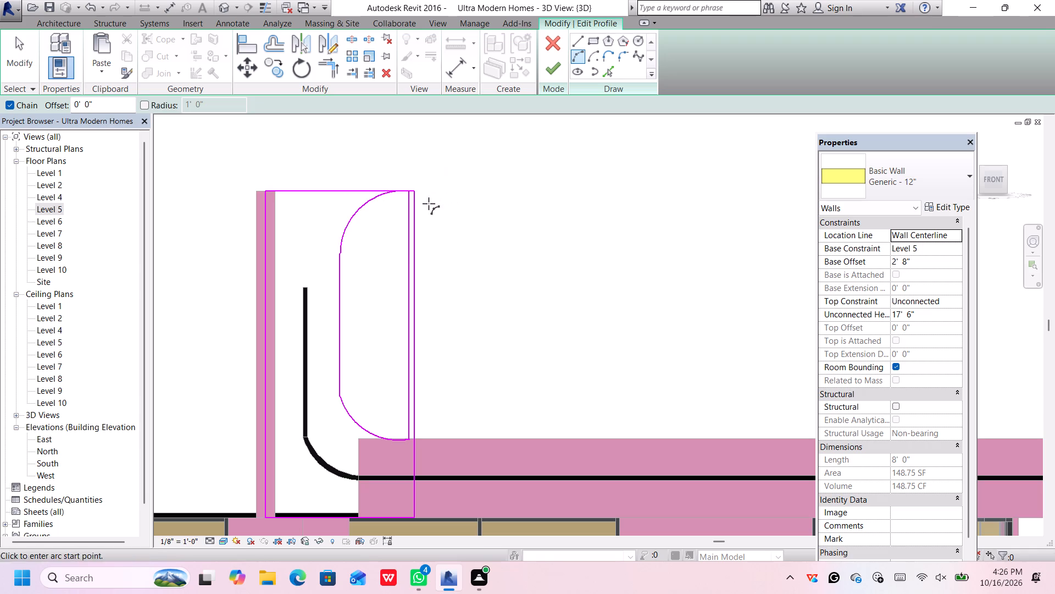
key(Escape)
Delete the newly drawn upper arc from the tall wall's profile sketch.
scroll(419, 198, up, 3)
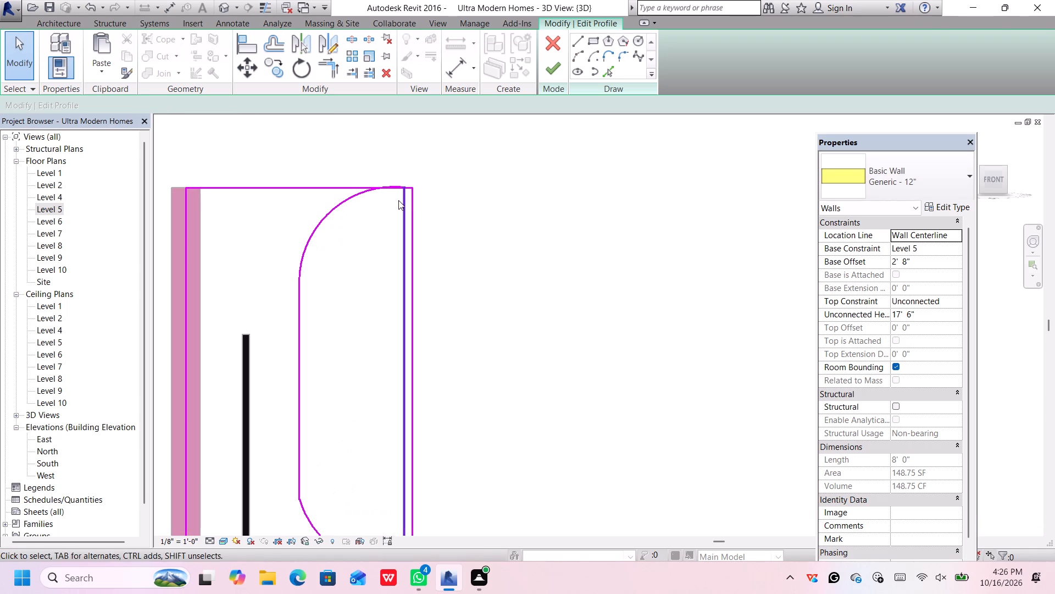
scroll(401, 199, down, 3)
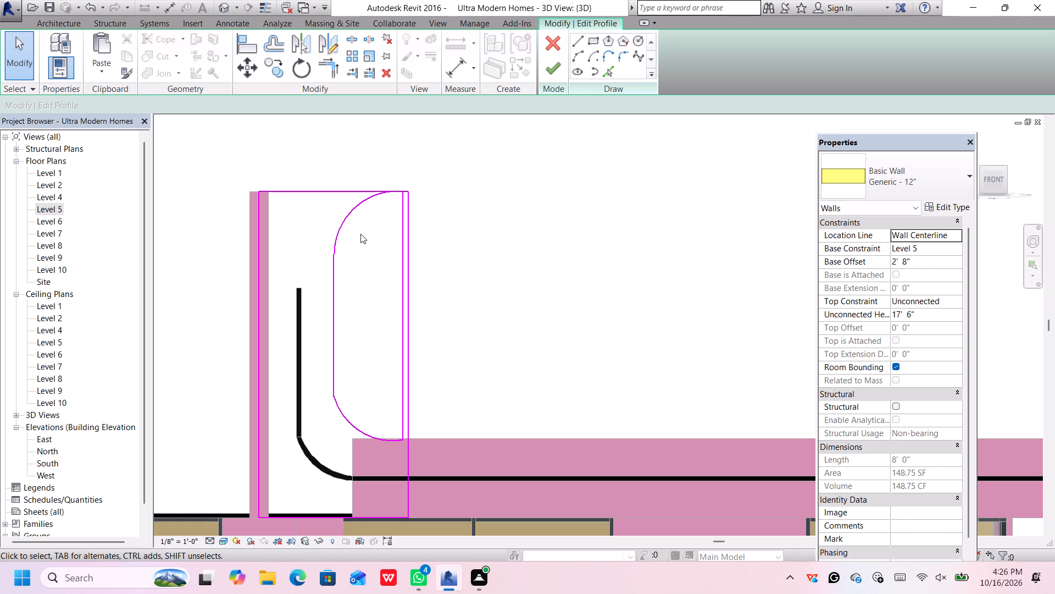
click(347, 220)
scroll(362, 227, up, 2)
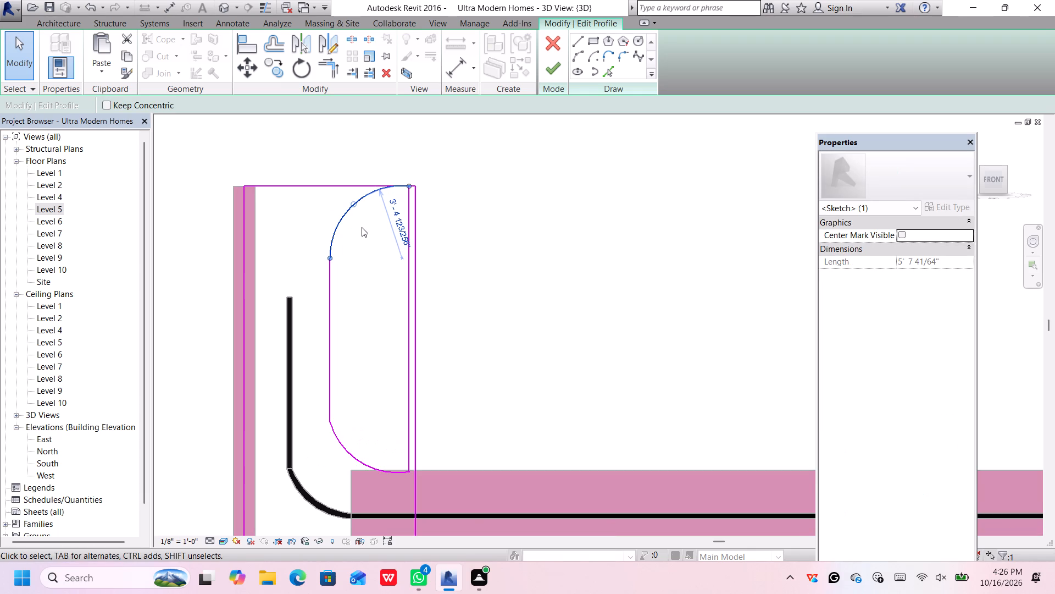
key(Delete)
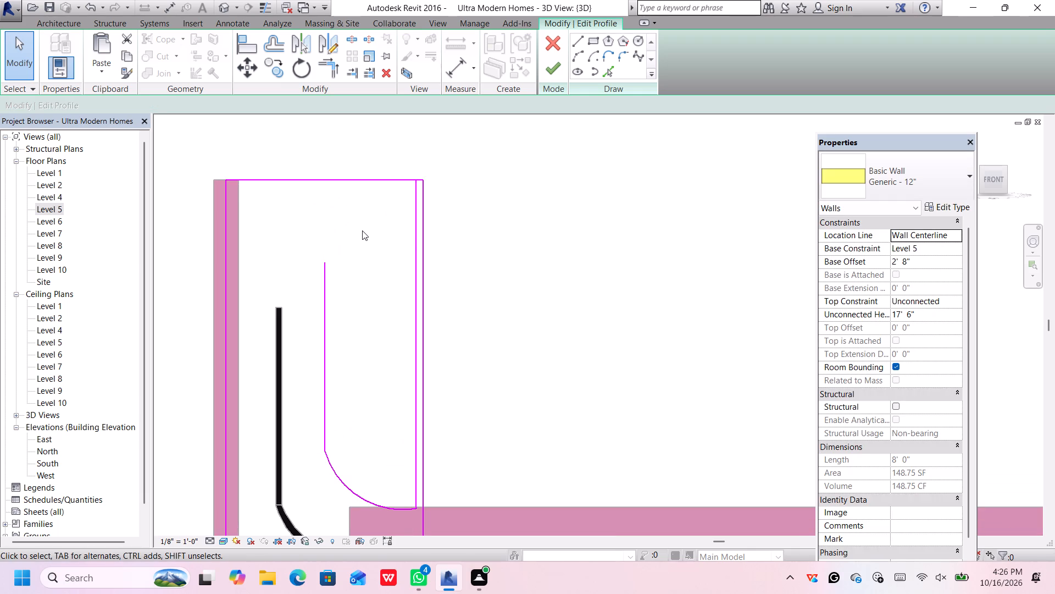
Shorten the opening's shorter vertical line to 5' 10", aligning its upper end with the top of the adjacent 3" wall.
click(324, 278)
scroll(329, 277, up, 3)
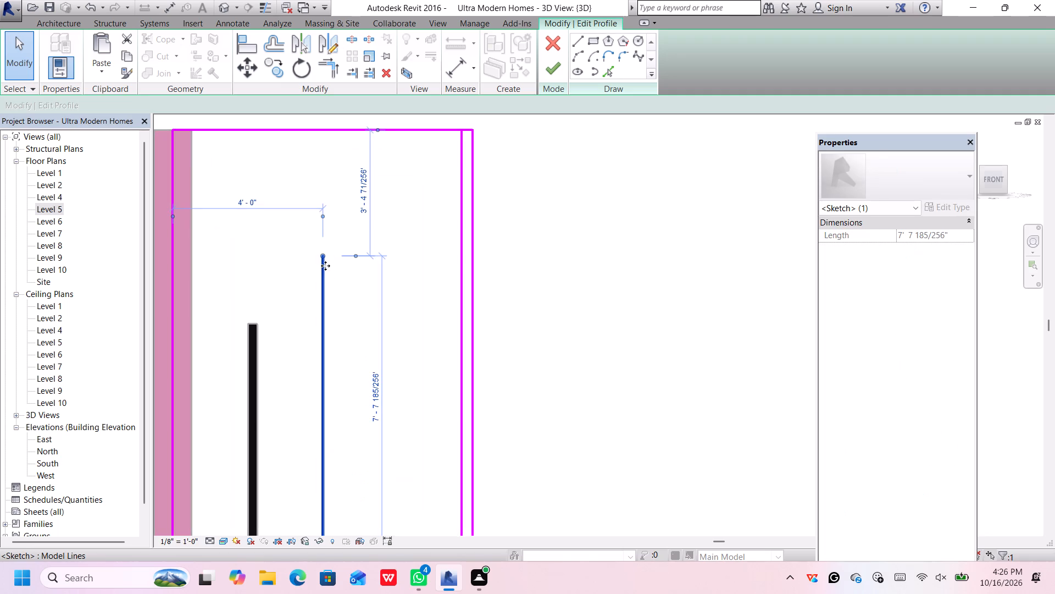
drag(324, 256, 330, 324)
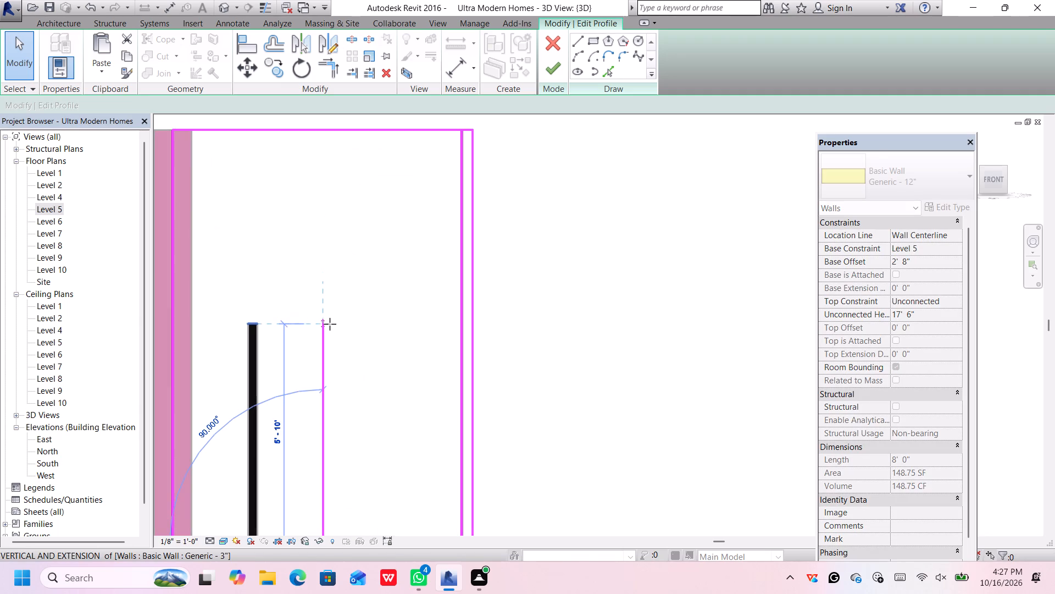
drag(330, 324, 331, 331)
scroll(337, 316, down, 2)
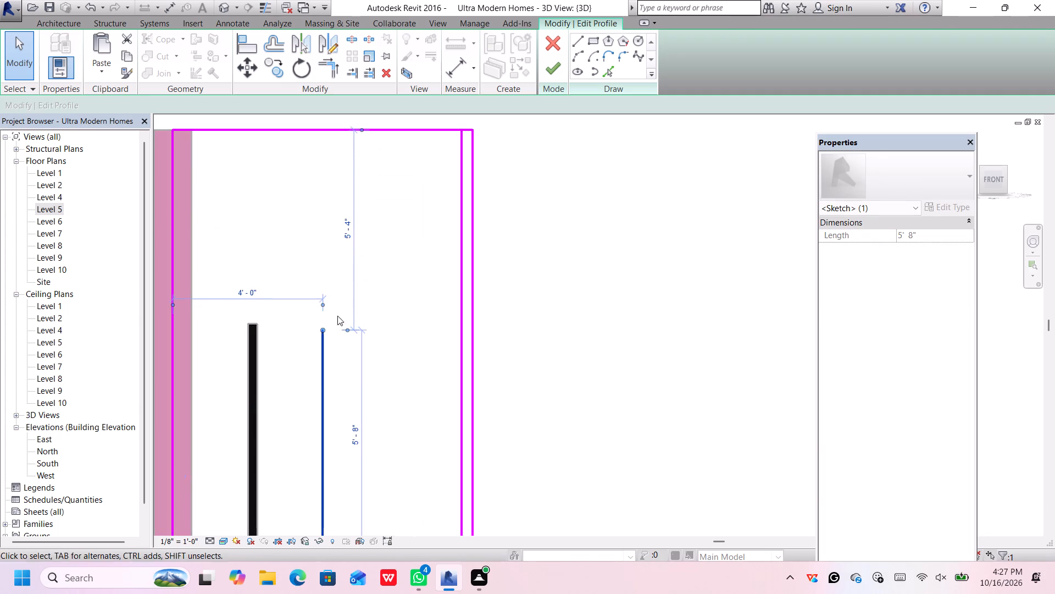
scroll(337, 316, down, 4)
scroll(339, 321, up, 6)
drag(325, 321, 325, 317)
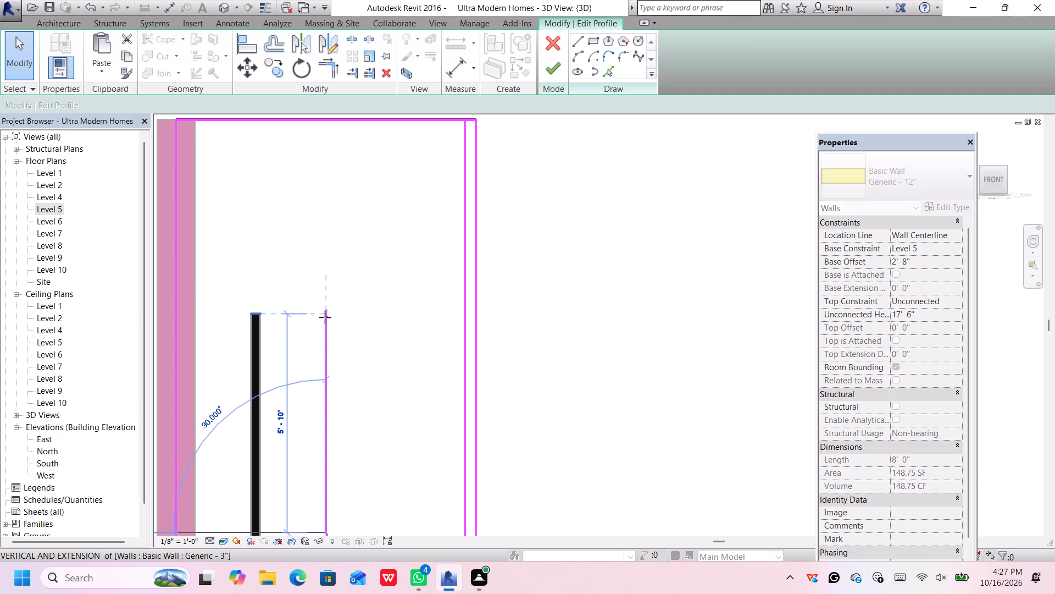
drag(325, 317, 325, 313)
scroll(362, 300, down, 6)
scroll(385, 289, up, 1)
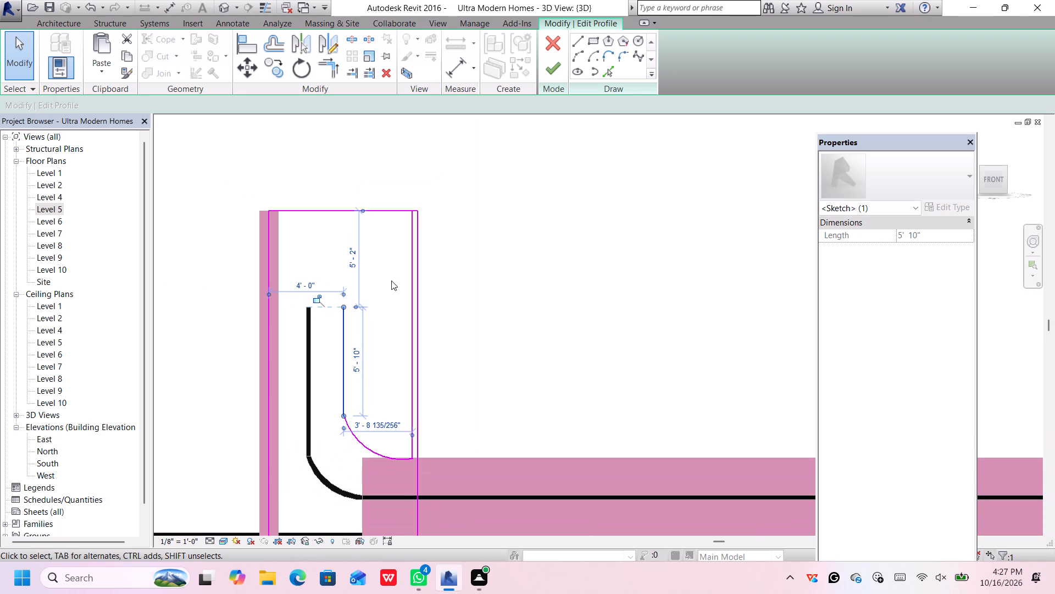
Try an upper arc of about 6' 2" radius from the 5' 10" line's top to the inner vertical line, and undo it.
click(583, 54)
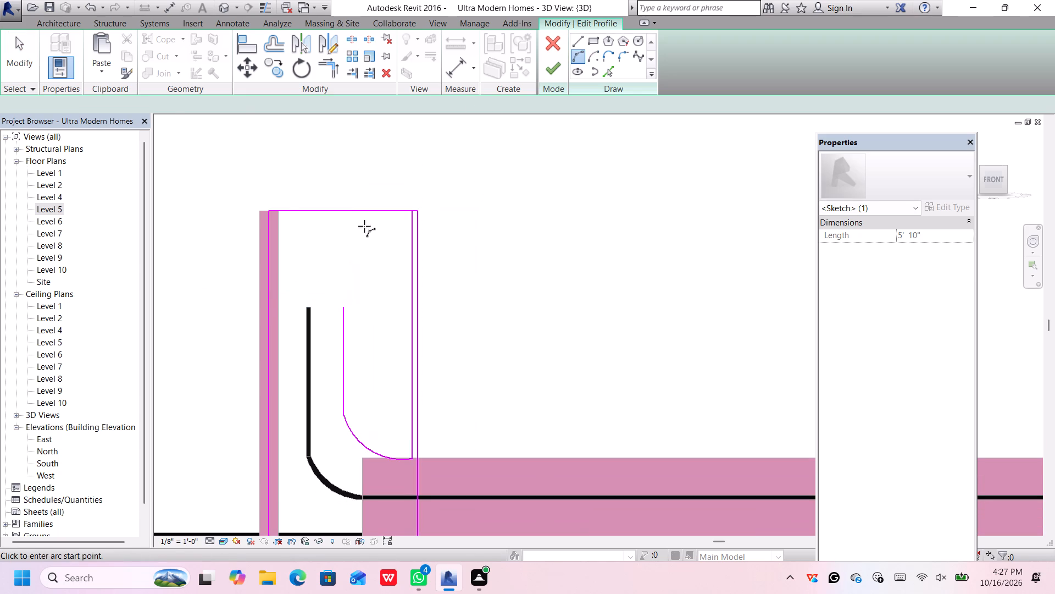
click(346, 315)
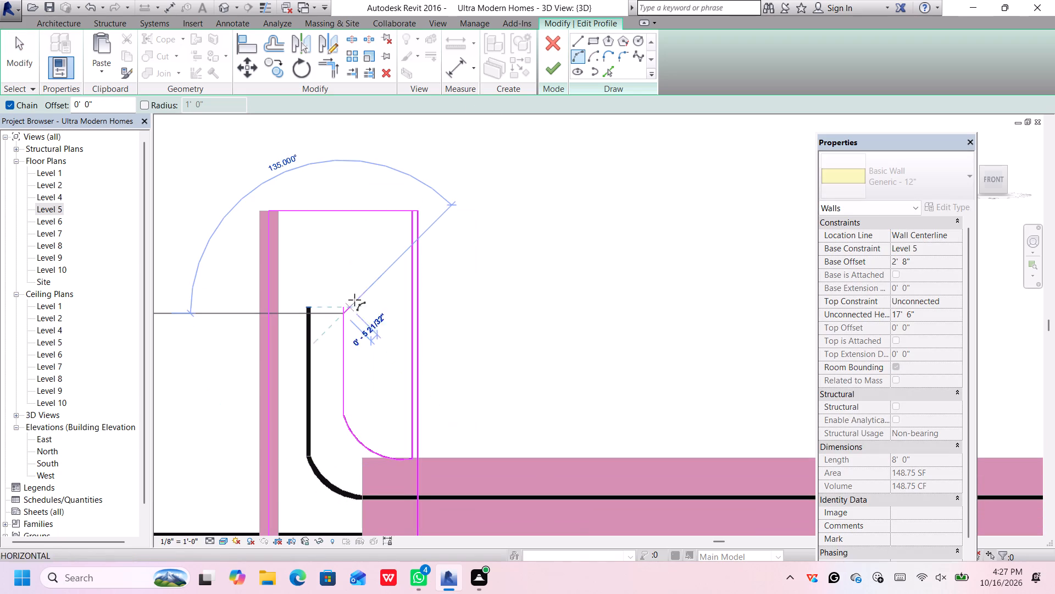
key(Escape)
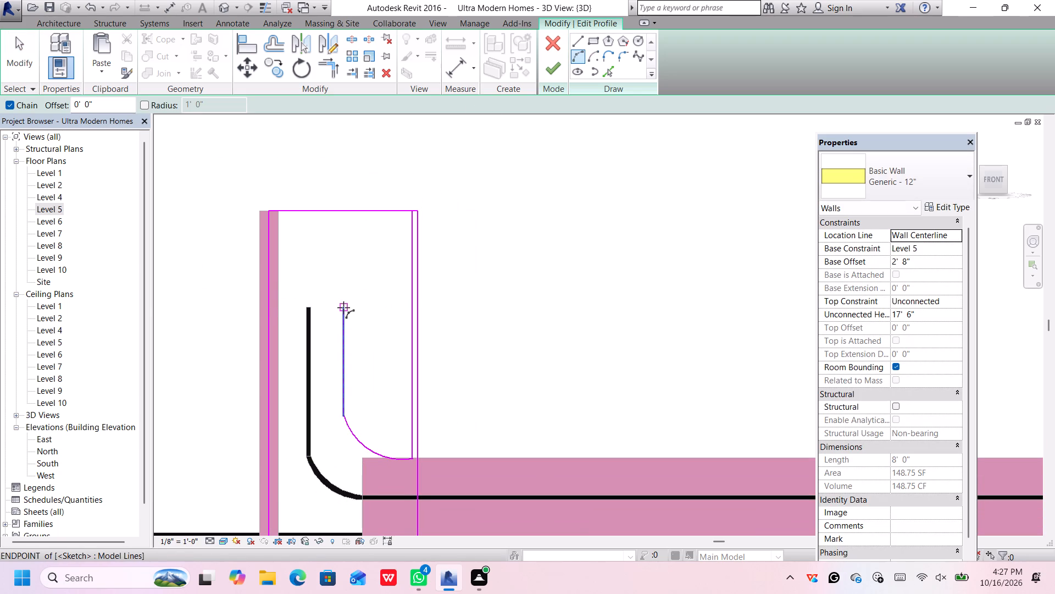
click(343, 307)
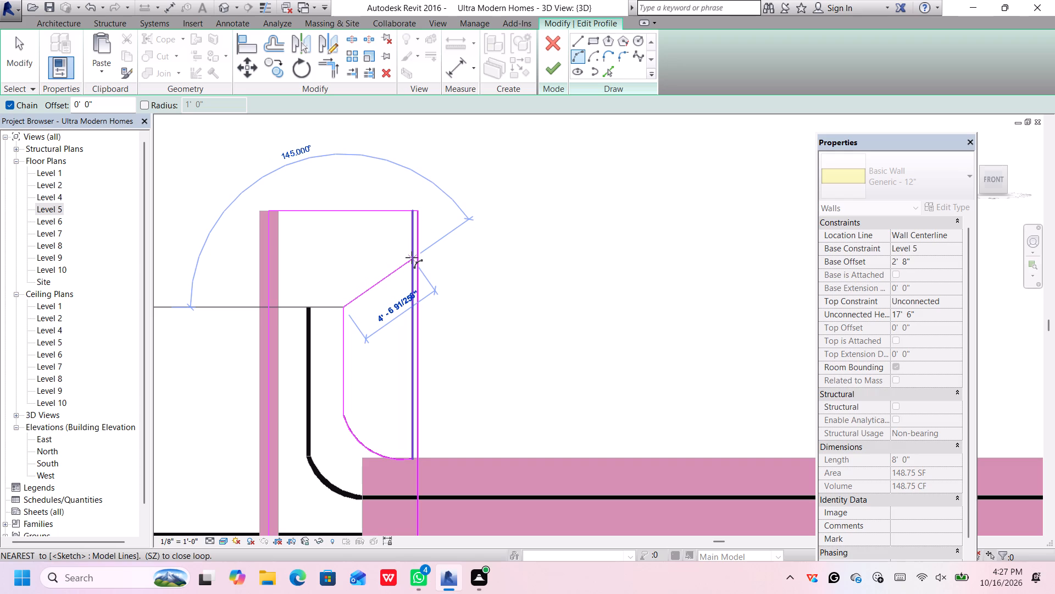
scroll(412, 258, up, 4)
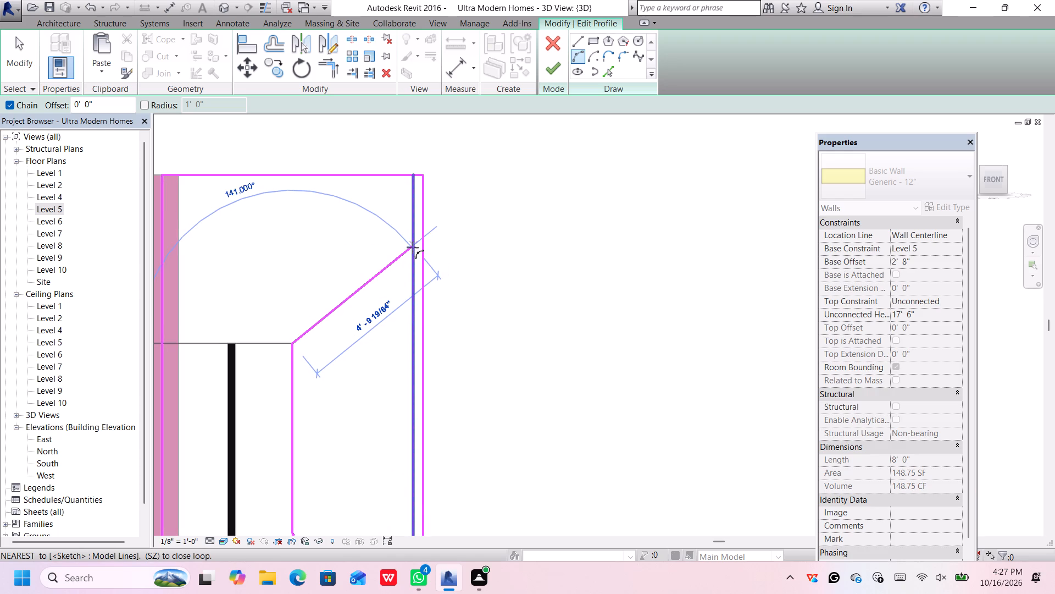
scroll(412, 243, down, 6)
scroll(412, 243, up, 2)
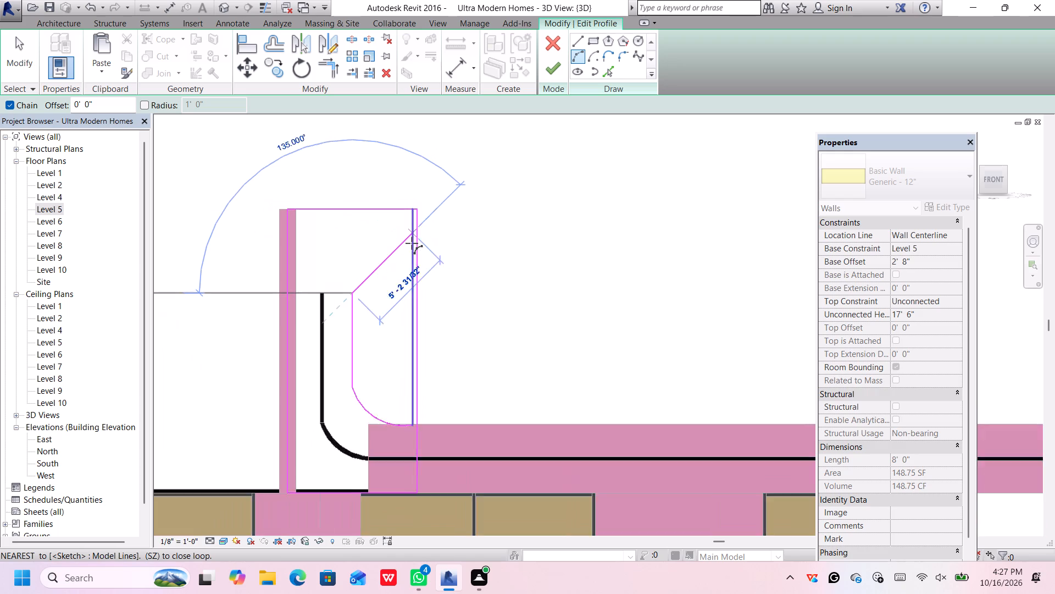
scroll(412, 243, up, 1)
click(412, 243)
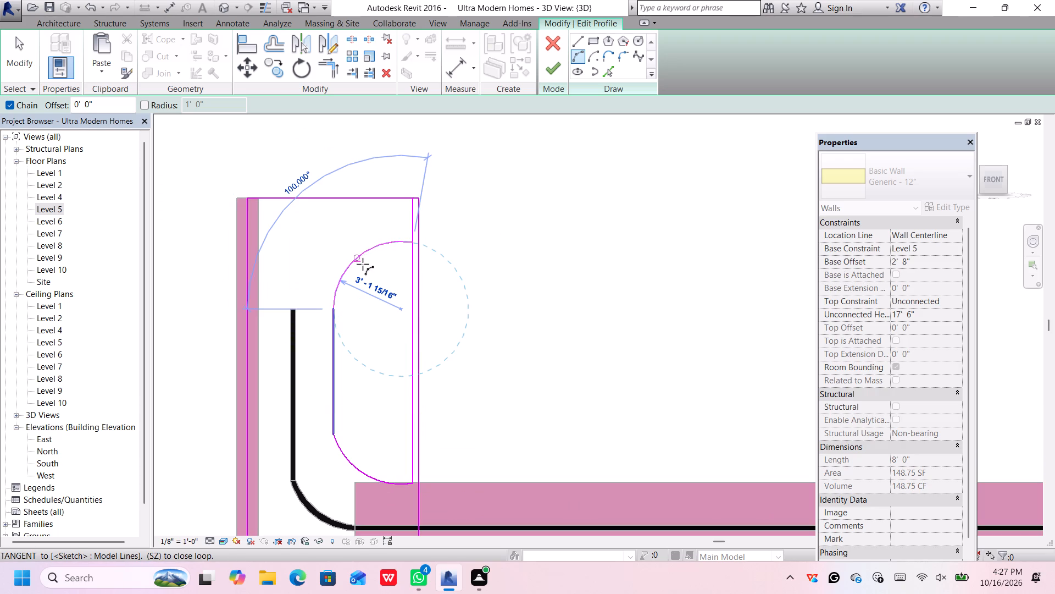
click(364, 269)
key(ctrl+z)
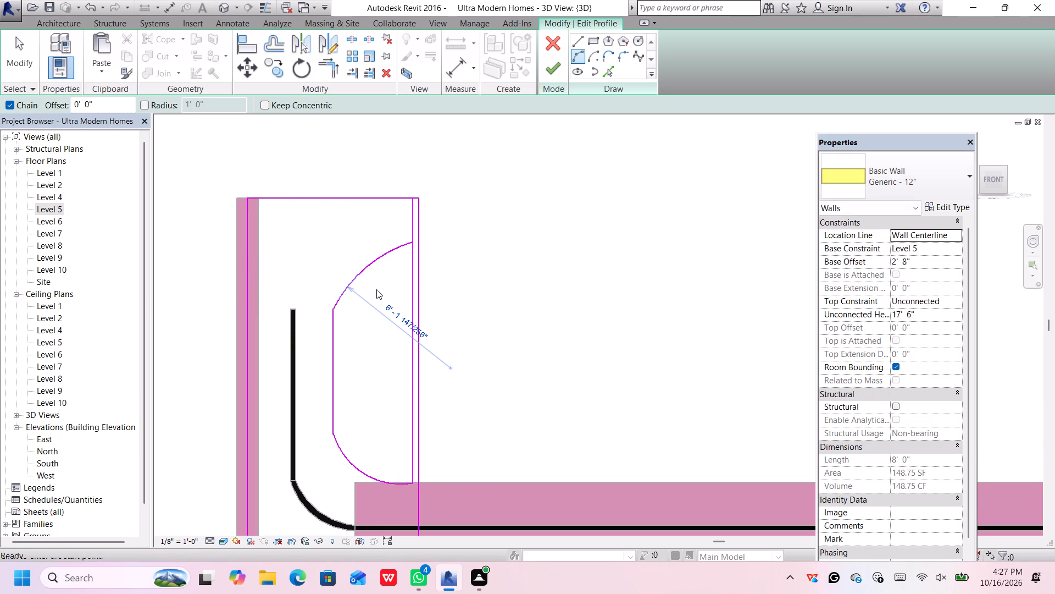
Draw an upper arc of about 3' 2" radius from the inner vertical line's top end to the opening's long closing vertical line.
click(332, 307)
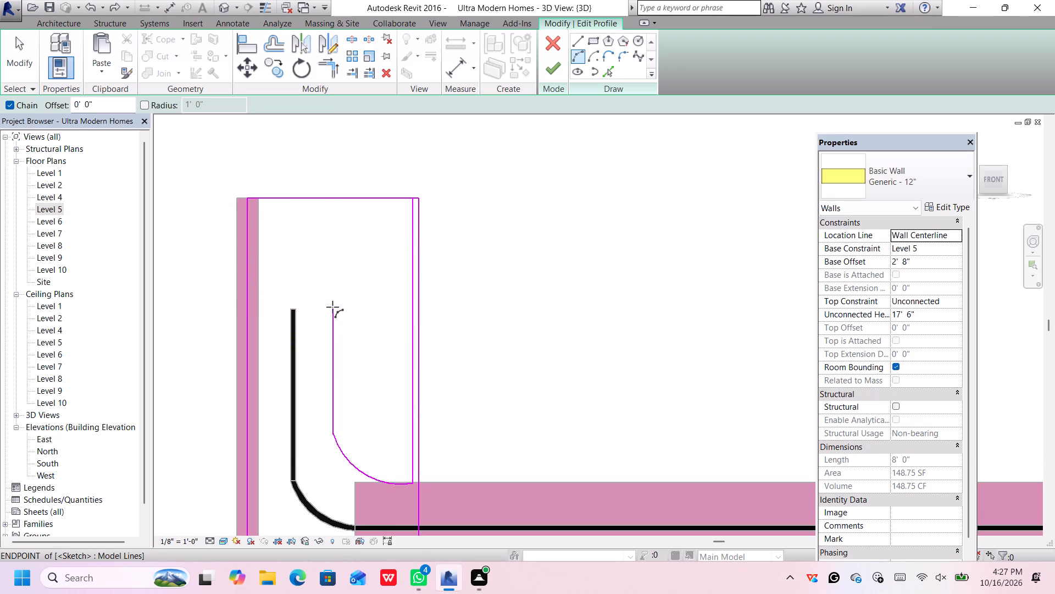
click(410, 248)
click(353, 252)
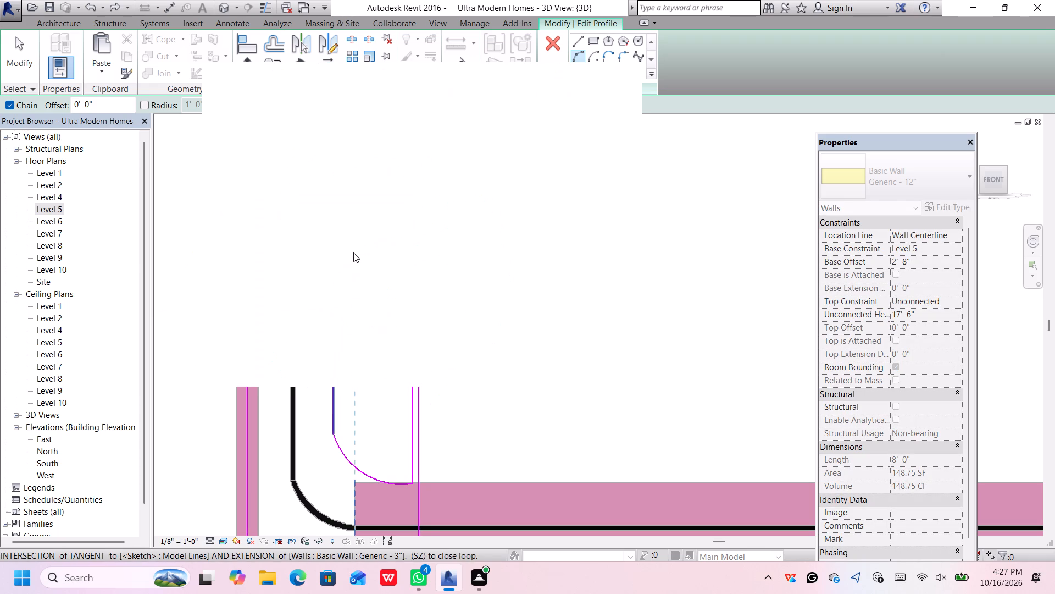
click(616, 82)
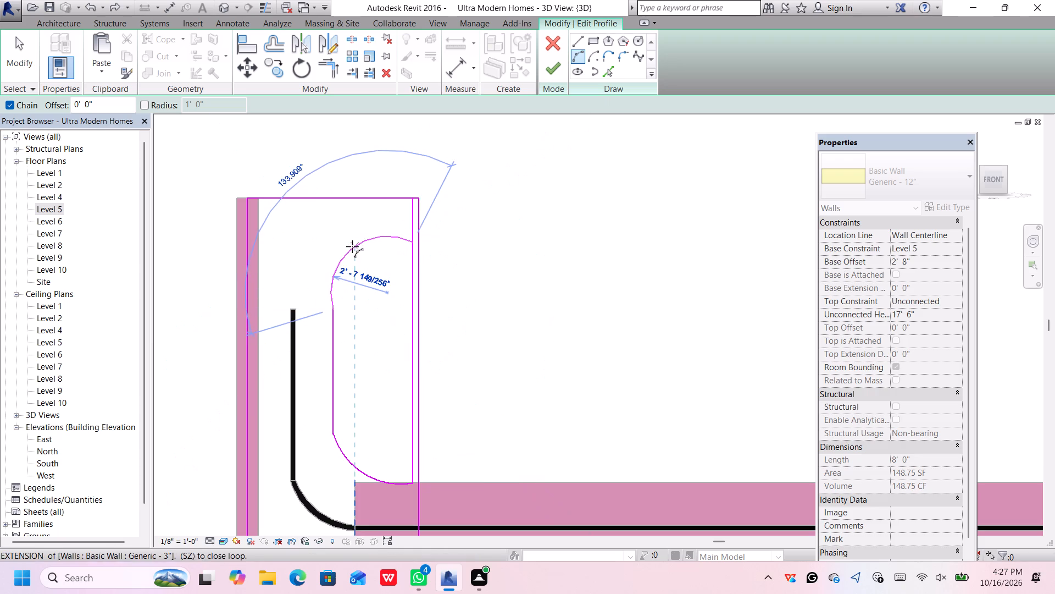
click(359, 246)
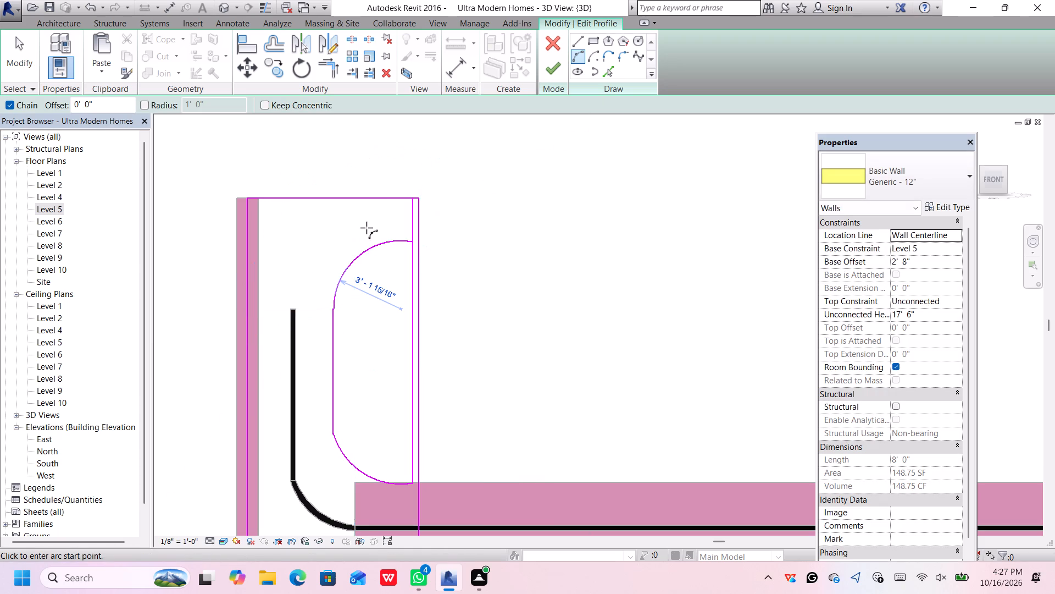
scroll(367, 228, down, 2)
scroll(368, 228, up, 1)
middle_drag(373, 229, 406, 241)
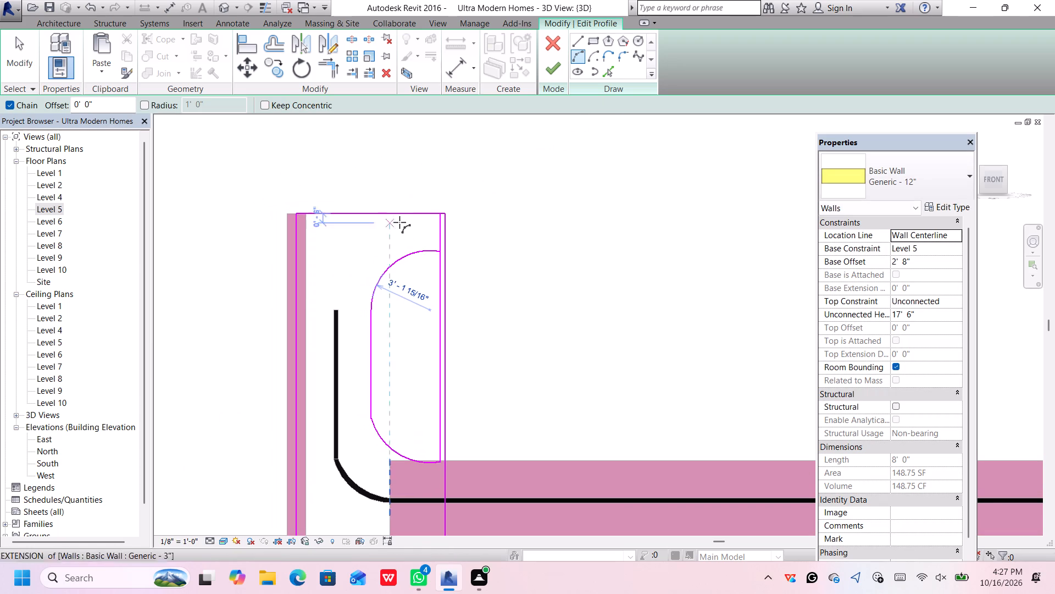
key(Escape)
scroll(430, 240, up, 3)
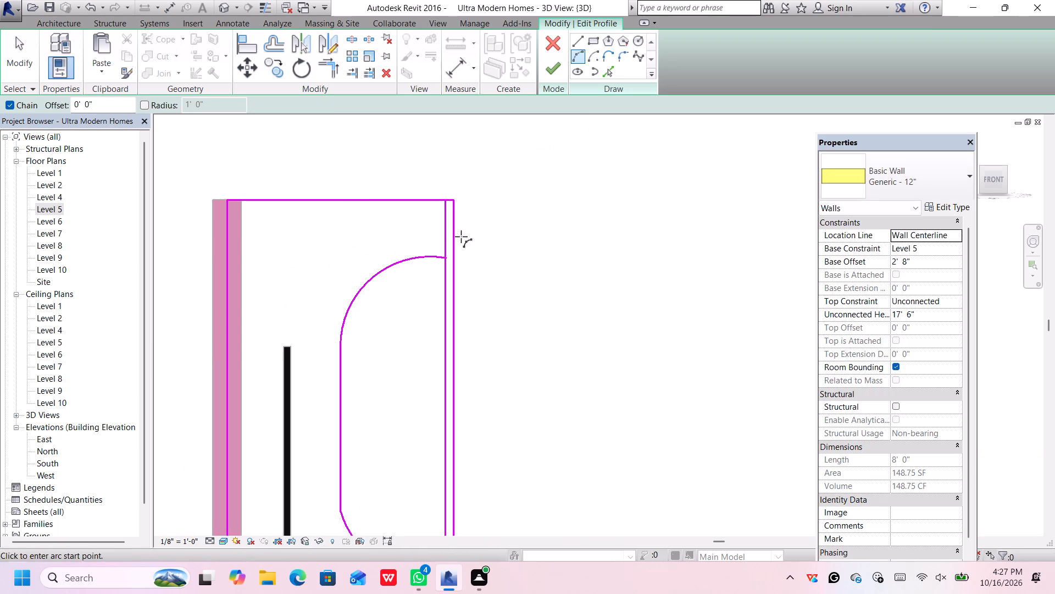
key(Escape)
Replace the opening's long closing vertical line with one about 11' 3" long joining the free ends of the upper and lower arcs.
scroll(451, 246, down, 2)
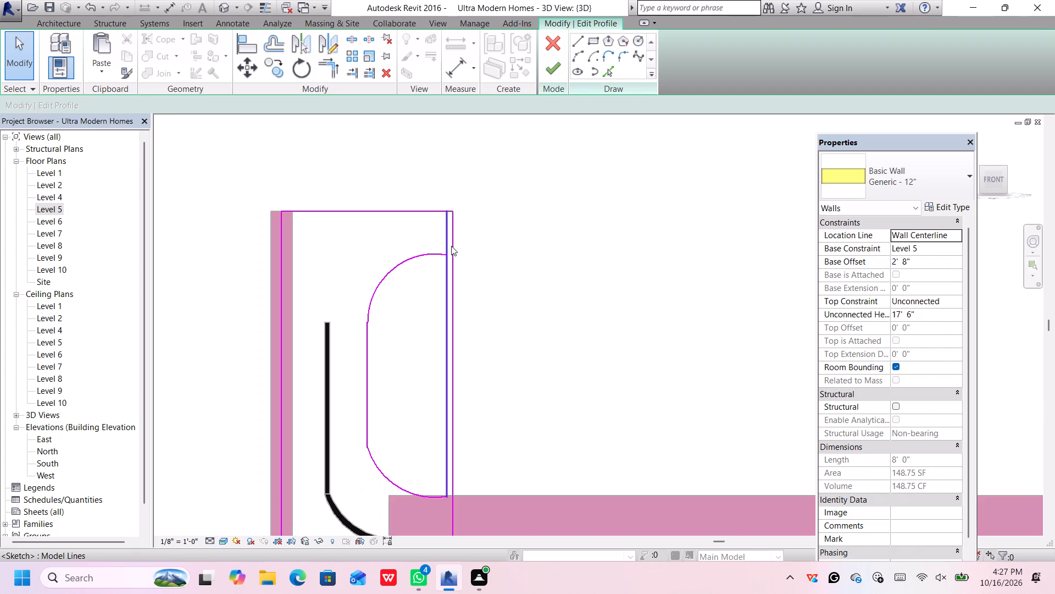
click(448, 242)
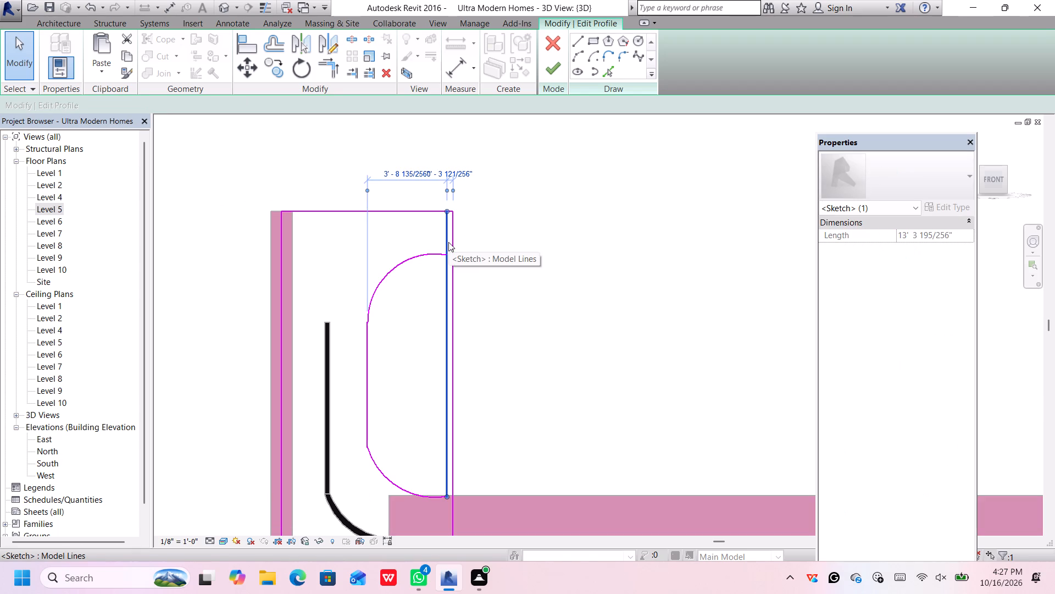
key(Delete)
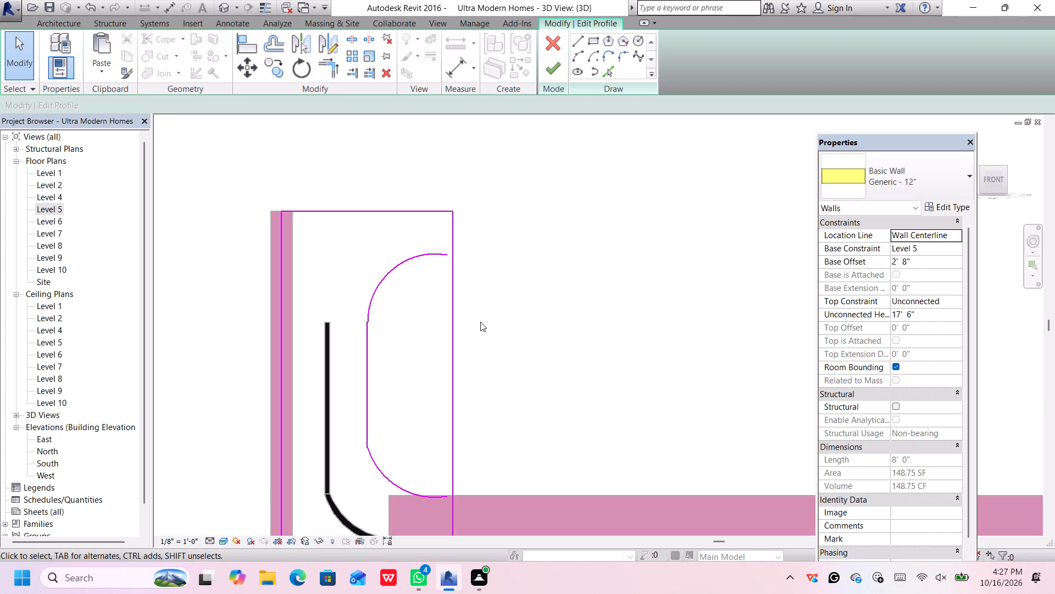
click(578, 35)
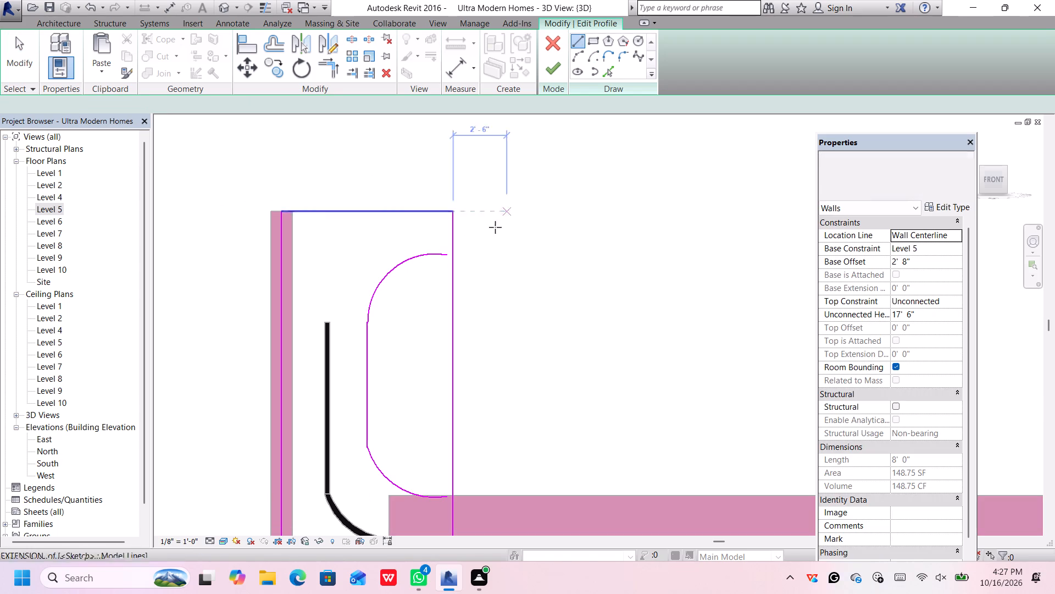
click(445, 256)
scroll(450, 274, down, 6)
scroll(443, 321, up, 7)
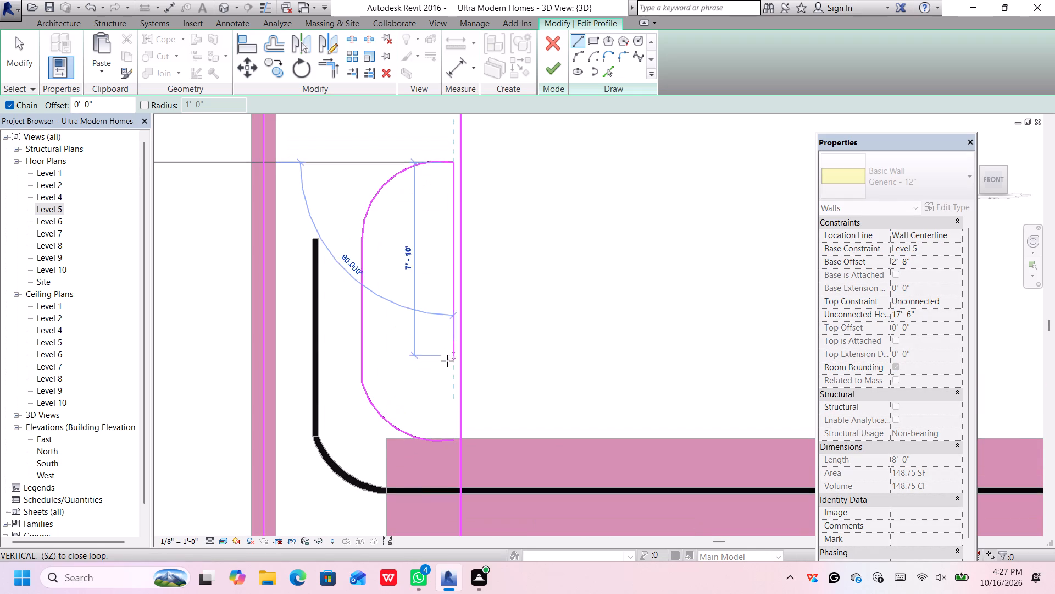
click(452, 439)
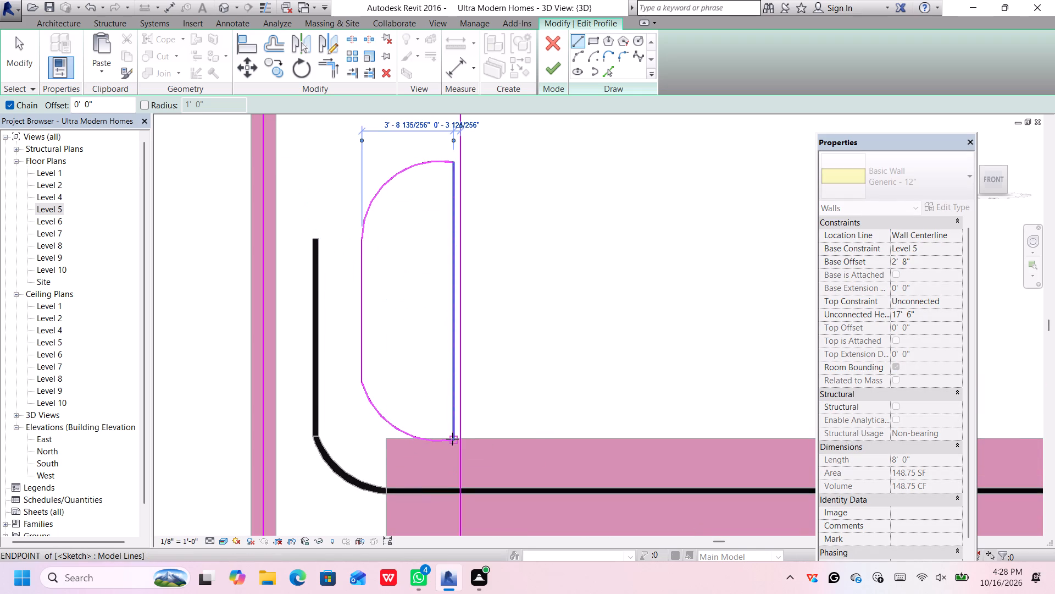
key(Escape)
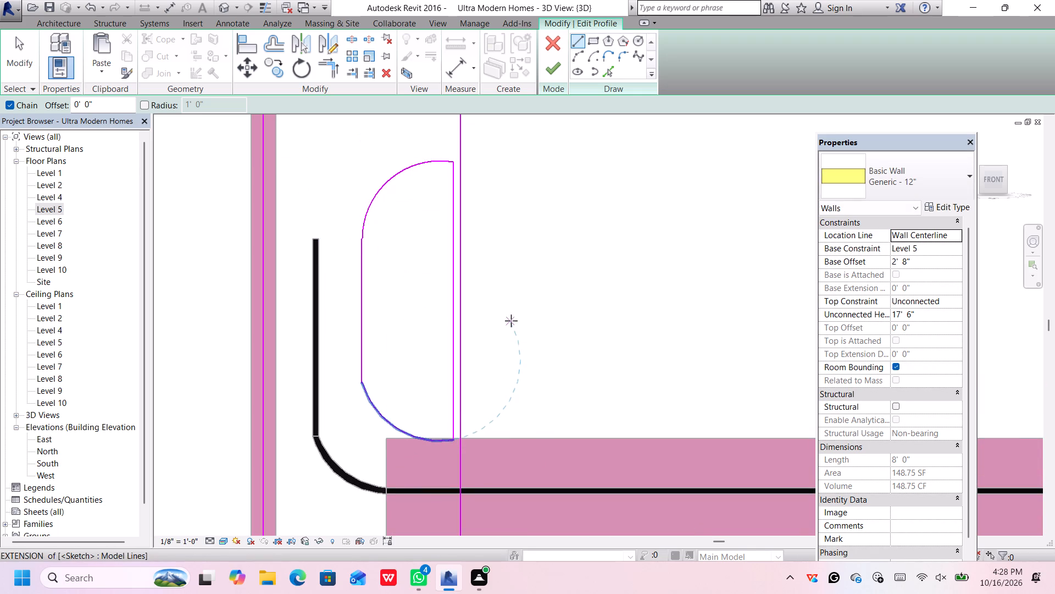
key(Escape)
Delete the opening's lower arc from the tall wall's profile sketch.
scroll(511, 320, down, 3)
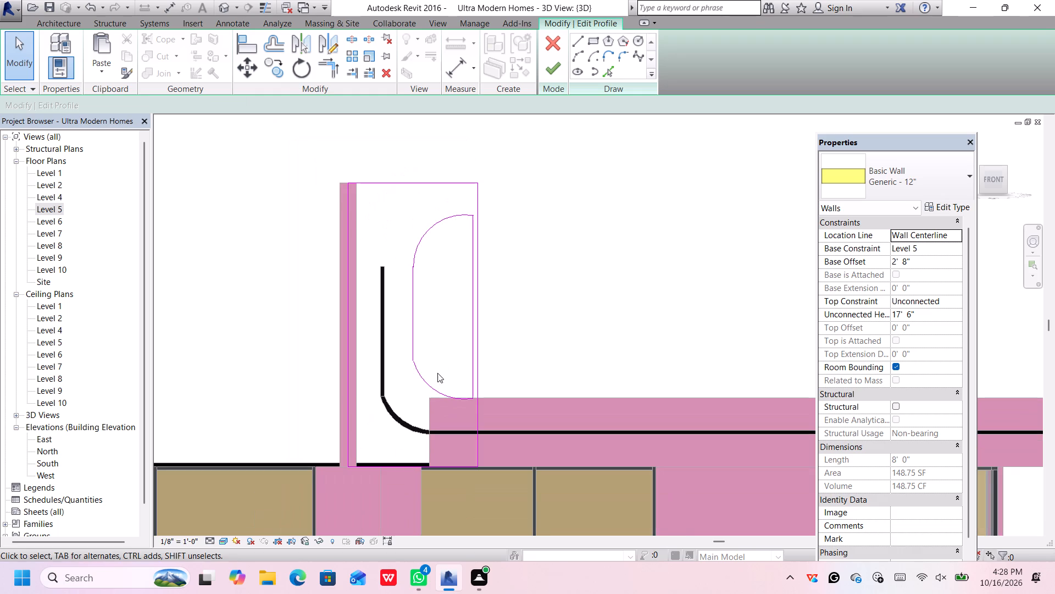
click(438, 389)
key(Delete)
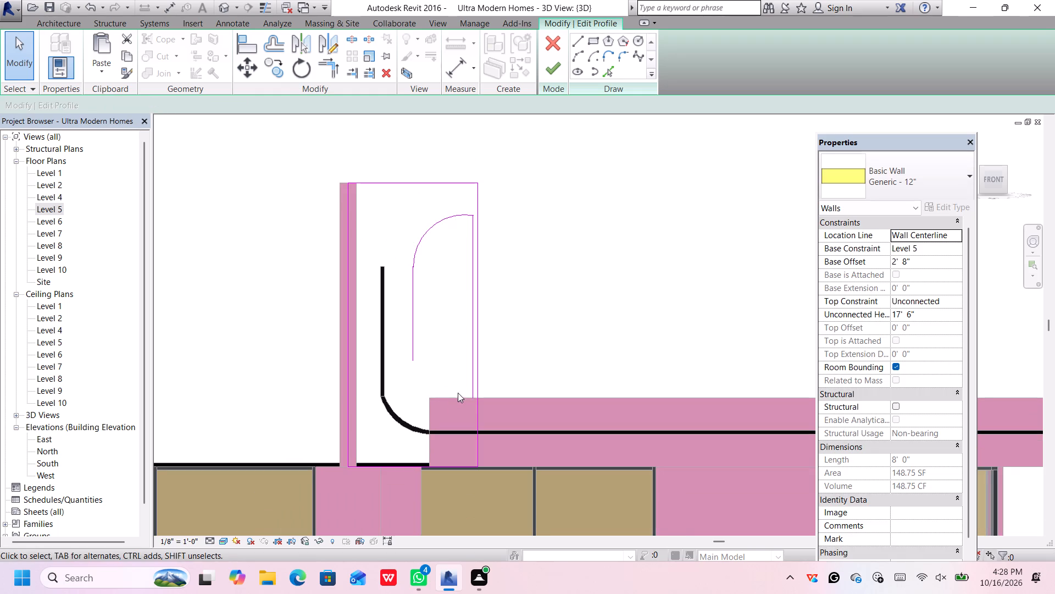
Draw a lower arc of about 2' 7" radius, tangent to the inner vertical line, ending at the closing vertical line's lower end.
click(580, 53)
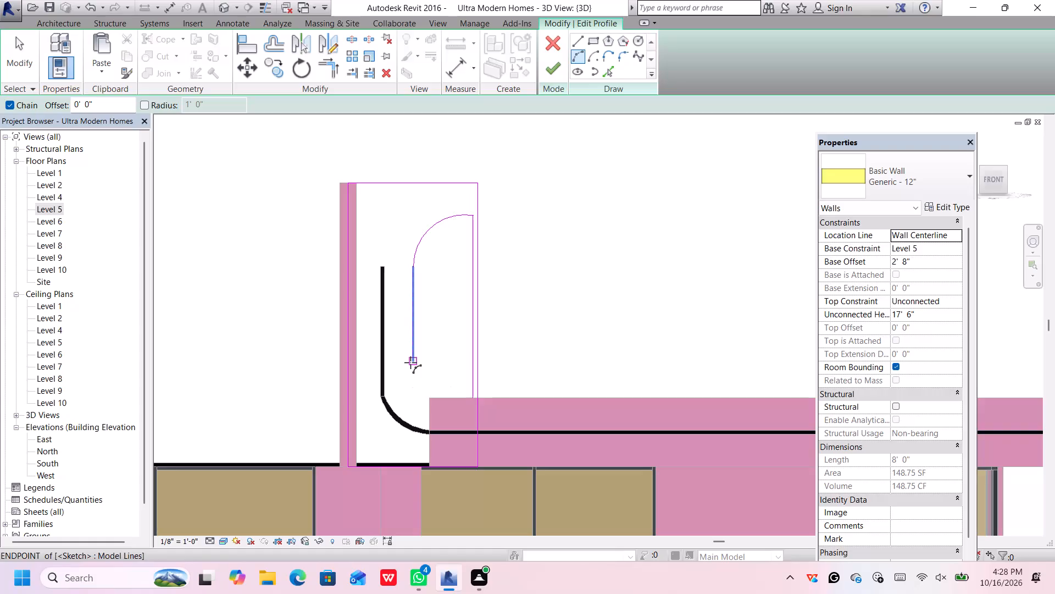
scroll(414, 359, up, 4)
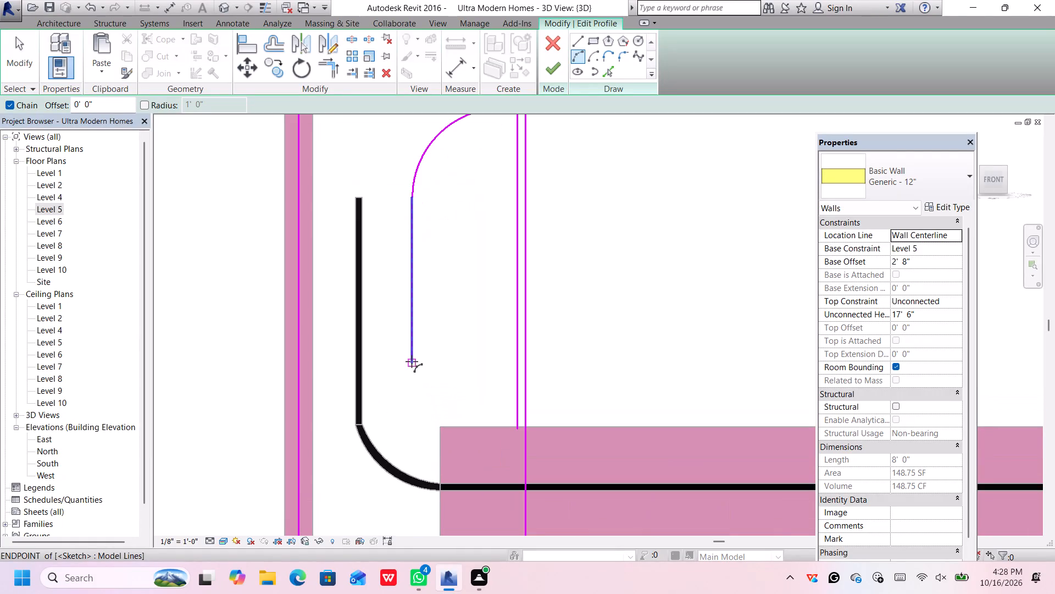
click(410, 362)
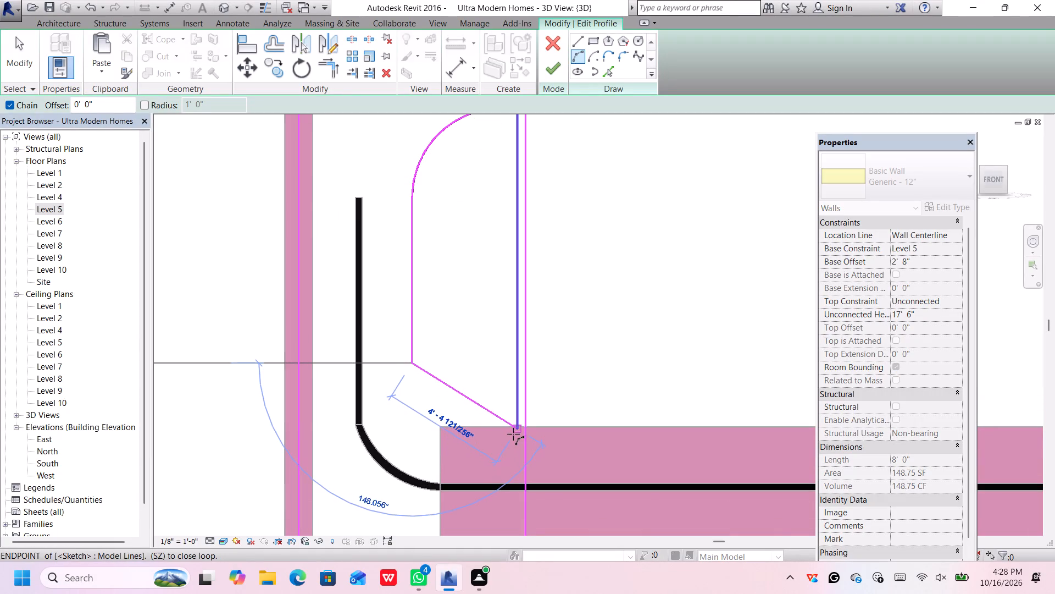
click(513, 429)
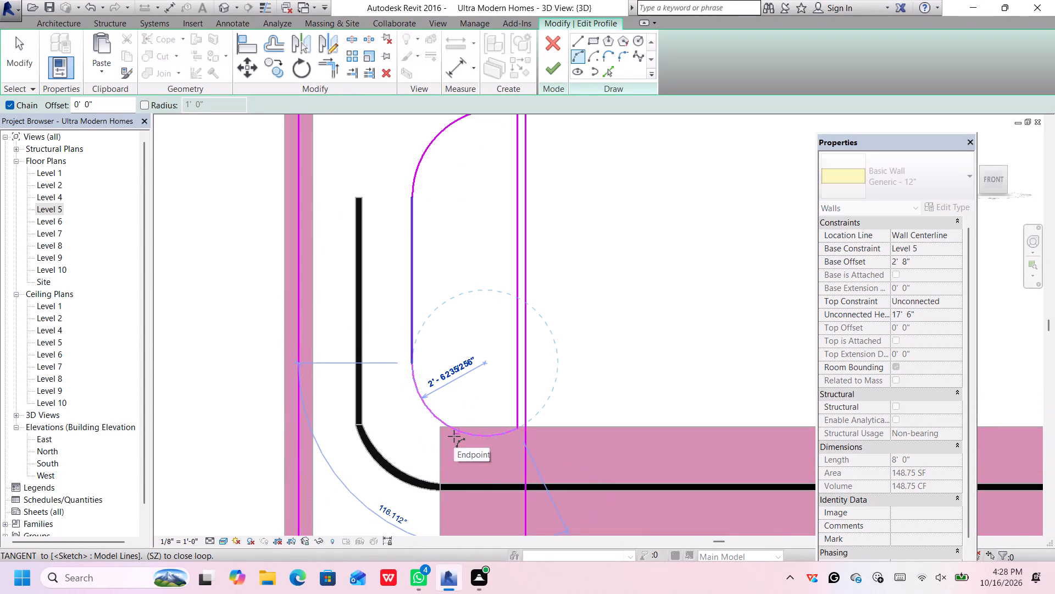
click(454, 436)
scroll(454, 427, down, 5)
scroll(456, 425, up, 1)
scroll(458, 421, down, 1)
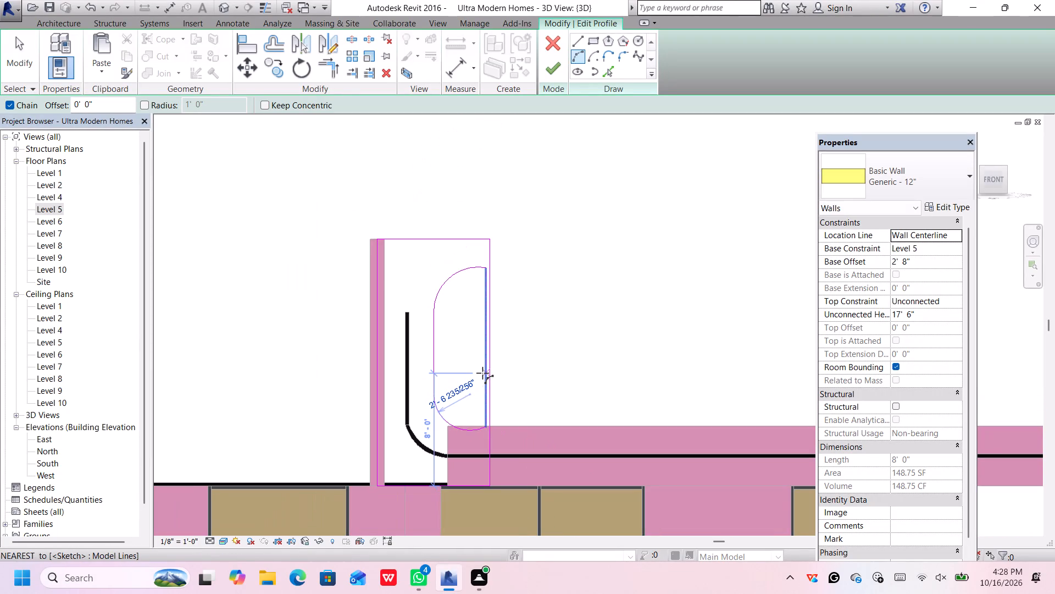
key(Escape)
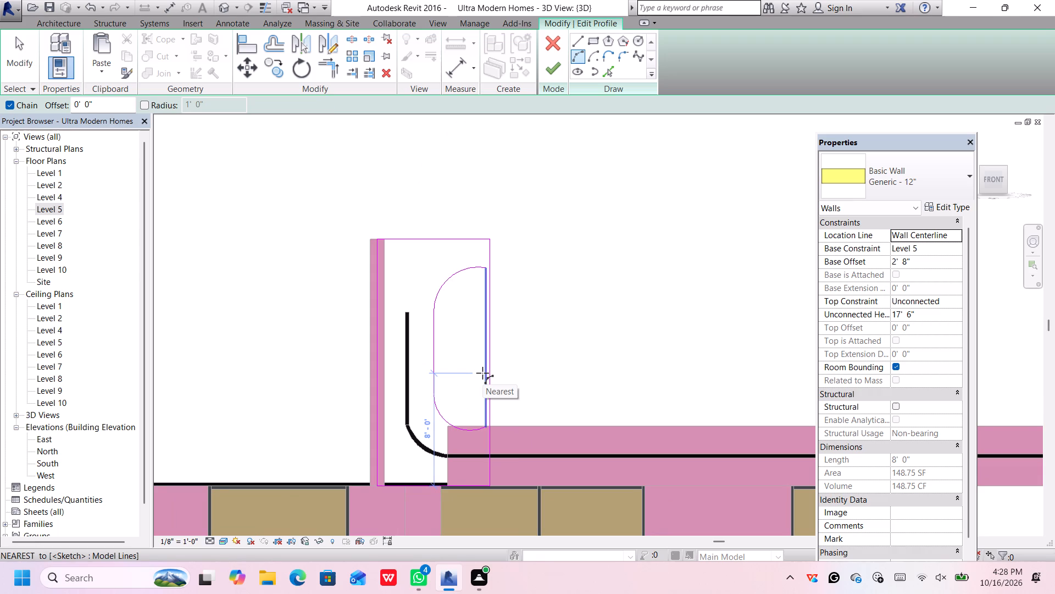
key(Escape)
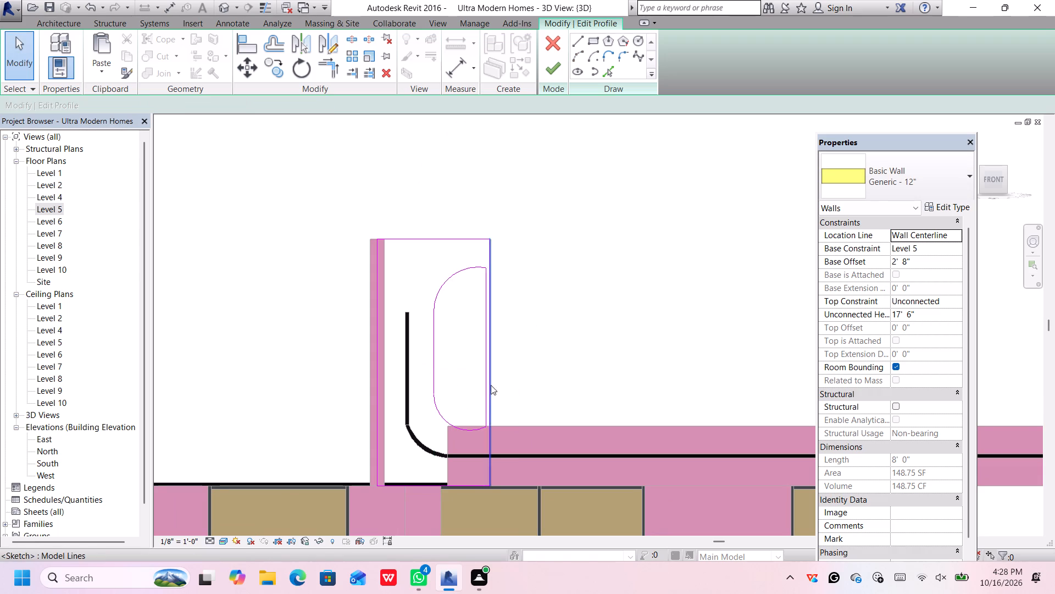
Extend the closing vertical line's lower end slightly downward past the lower arc's end.
scroll(482, 409, up, 5)
click(487, 419)
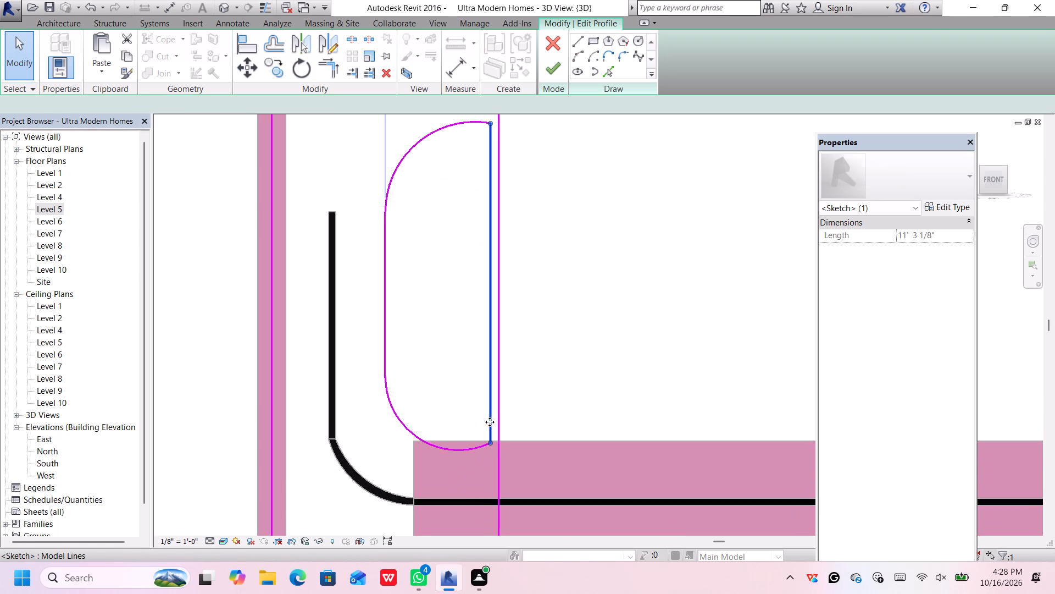
scroll(494, 432, up, 6)
drag(485, 451, 483, 469)
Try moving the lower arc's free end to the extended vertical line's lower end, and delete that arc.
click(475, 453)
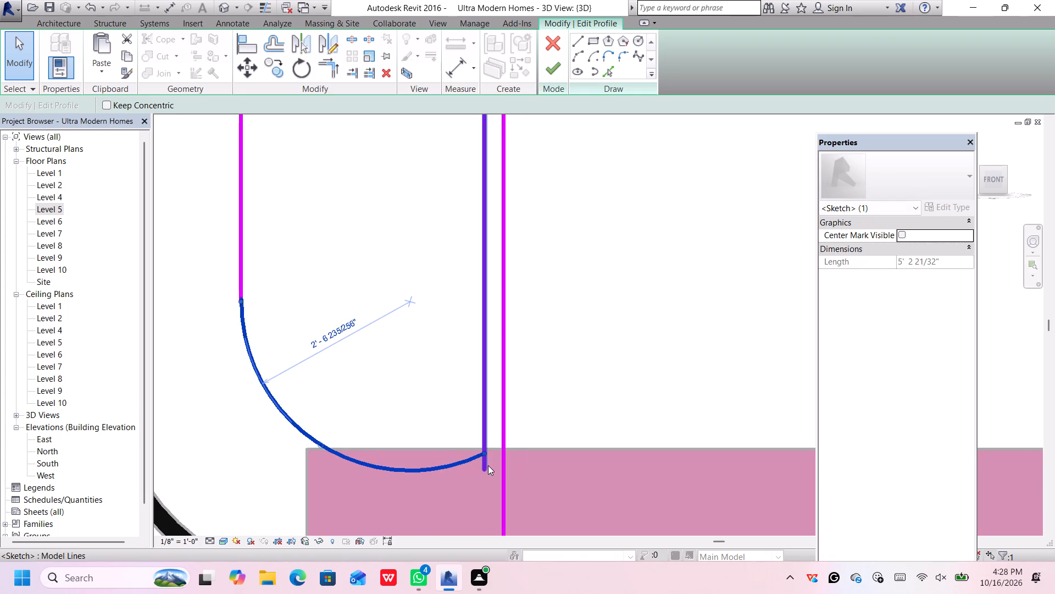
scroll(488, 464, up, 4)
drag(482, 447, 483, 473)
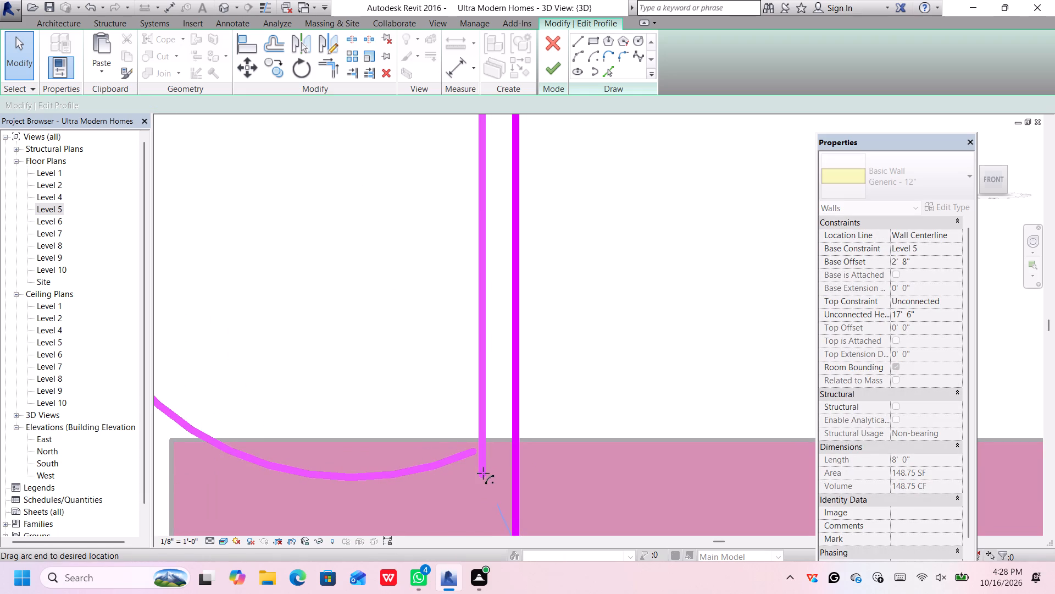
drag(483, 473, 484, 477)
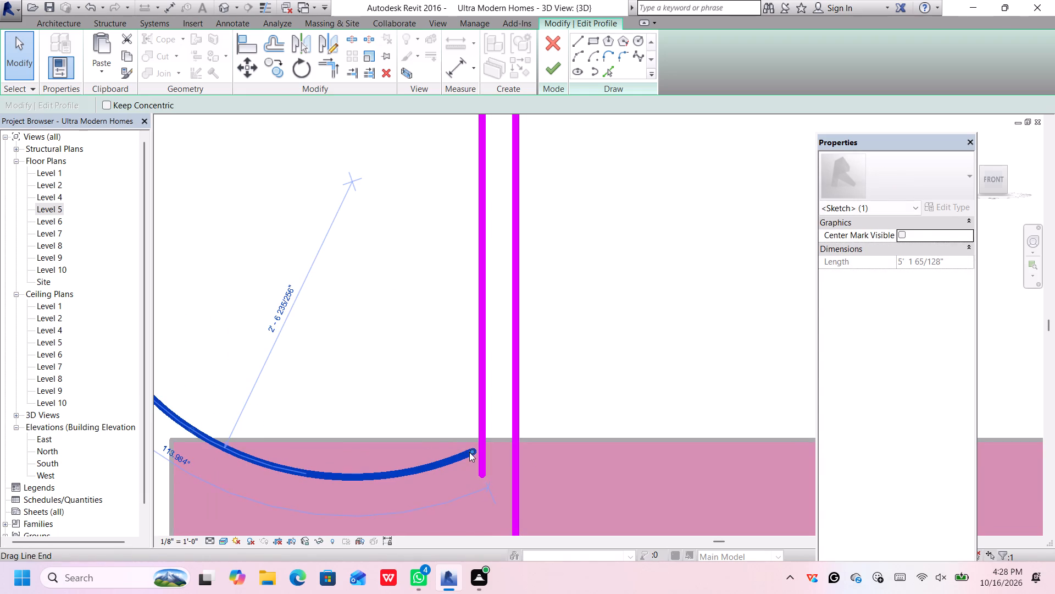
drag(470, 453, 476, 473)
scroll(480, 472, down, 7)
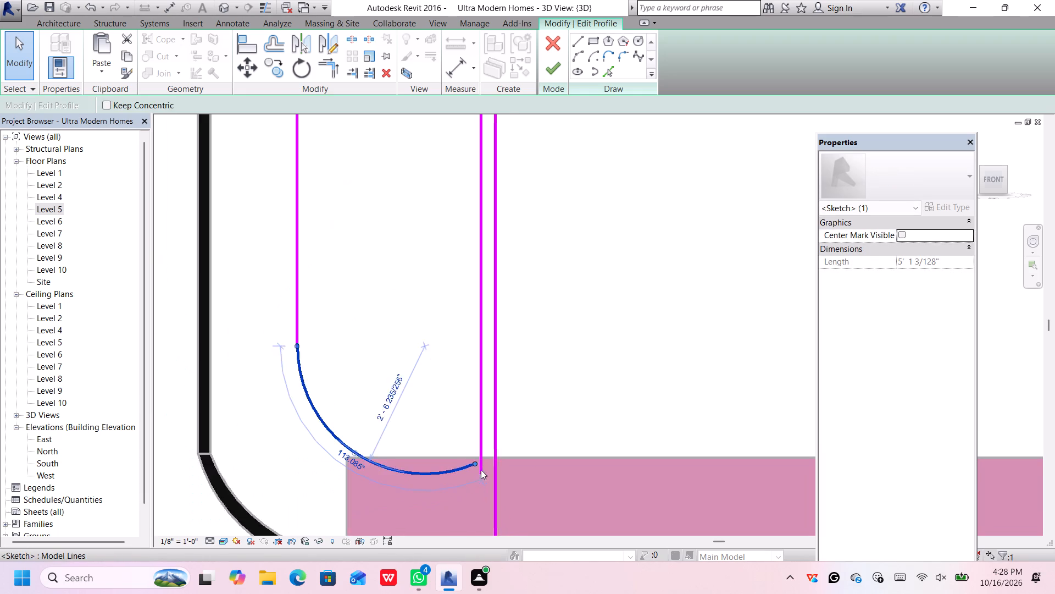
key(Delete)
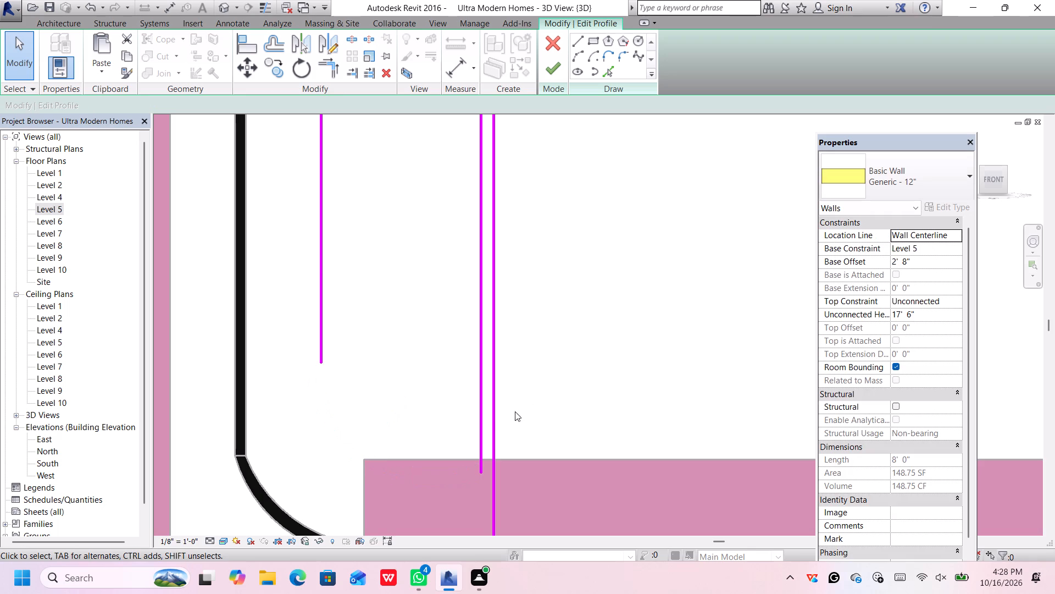
Draw a lower arc of about 2' 9" radius, tangent to the inner vertical line, ending at the extended closing line's lower end.
scroll(470, 373, down, 4)
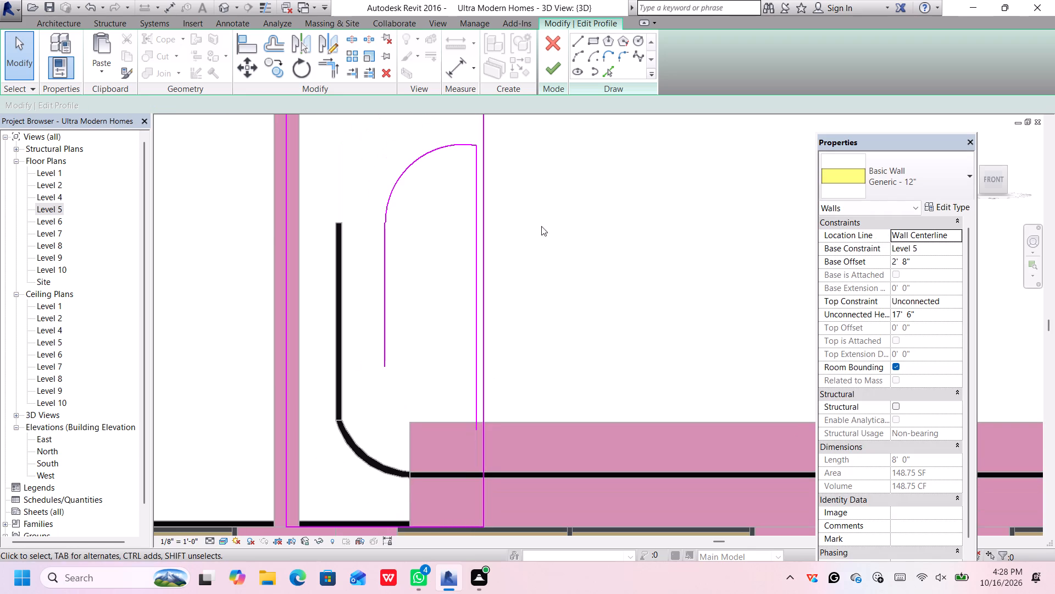
click(579, 50)
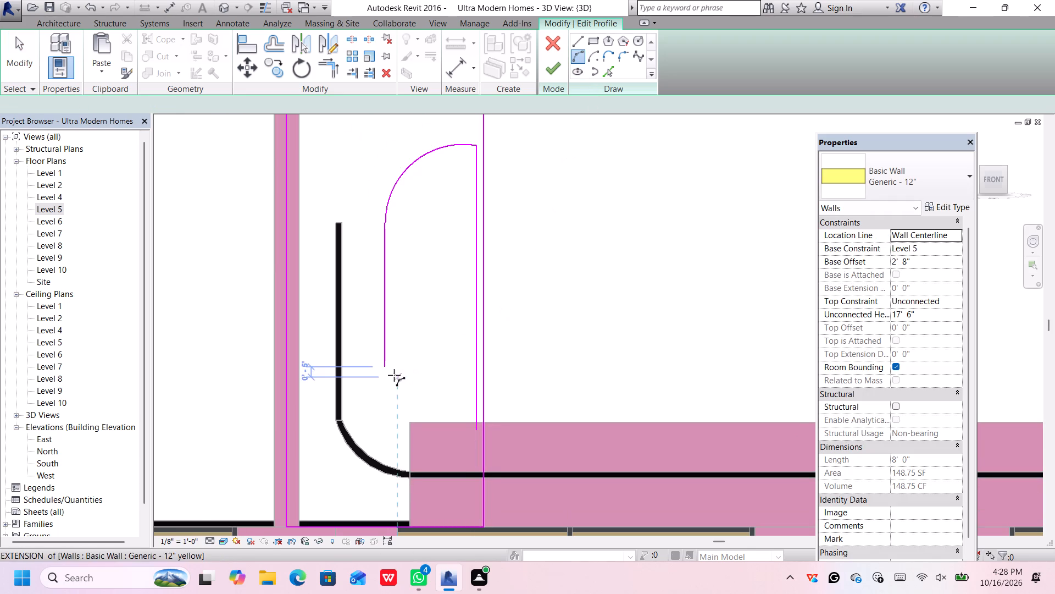
click(386, 367)
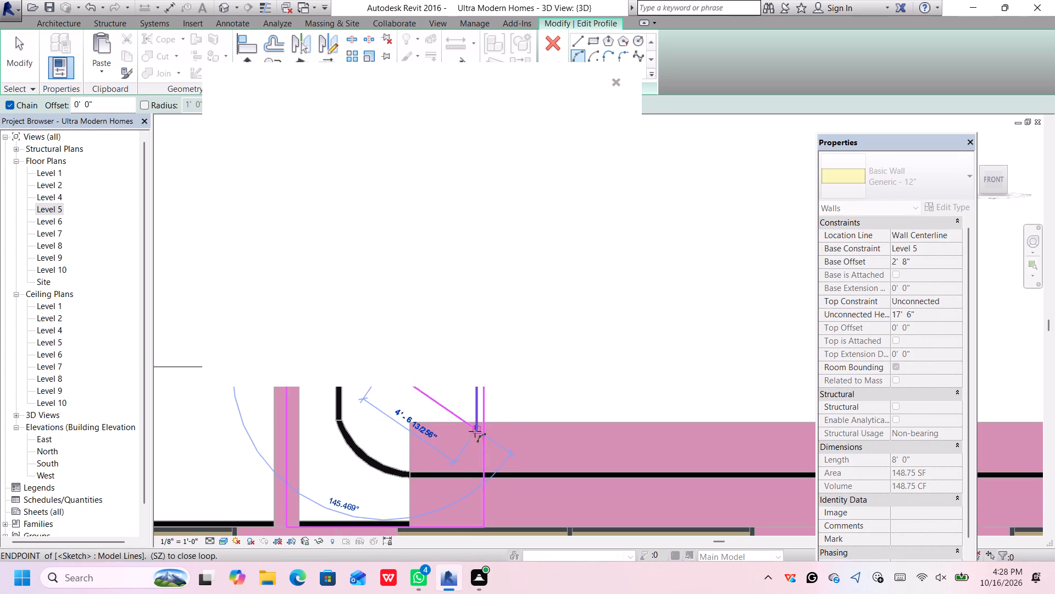
click(473, 432)
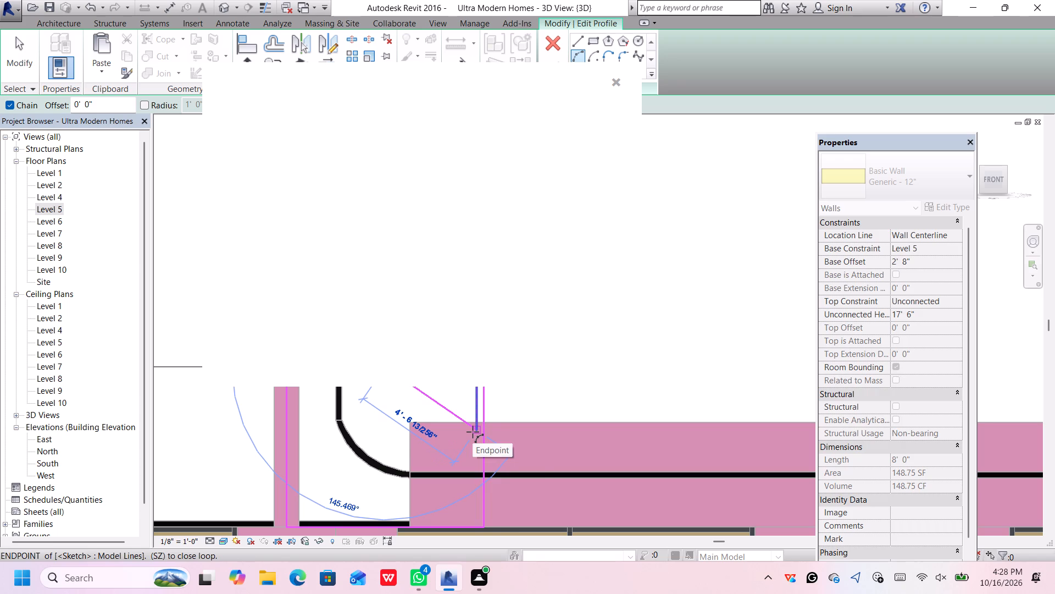
click(616, 82)
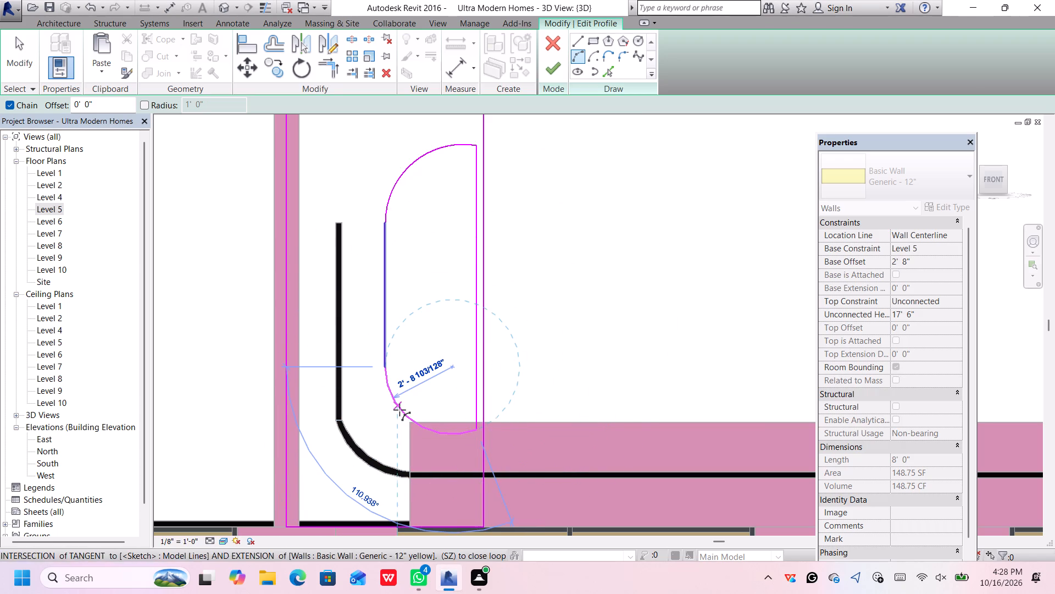
click(402, 413)
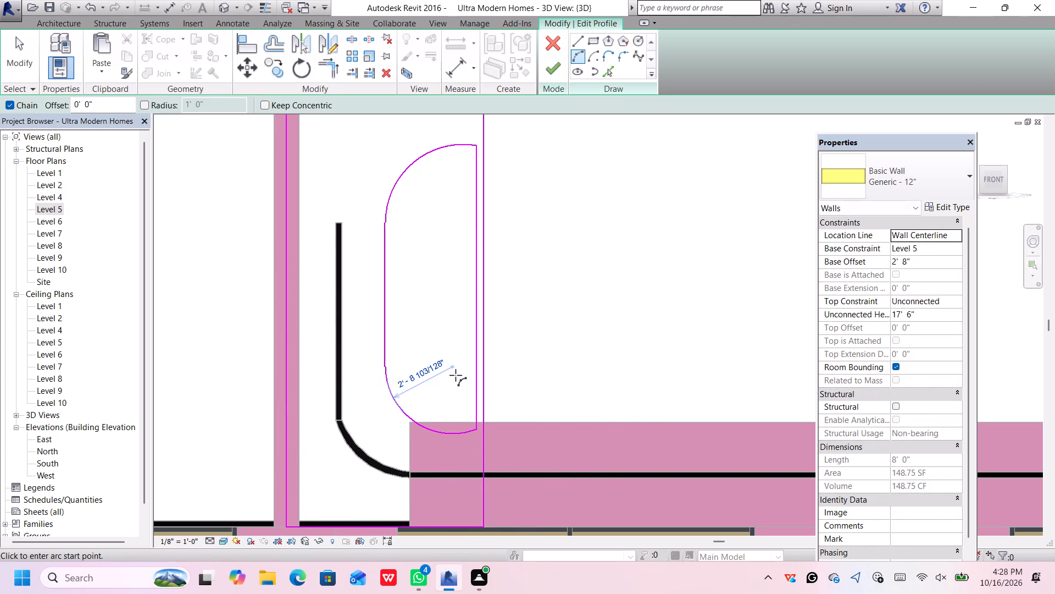
key(Escape)
key(Escape)
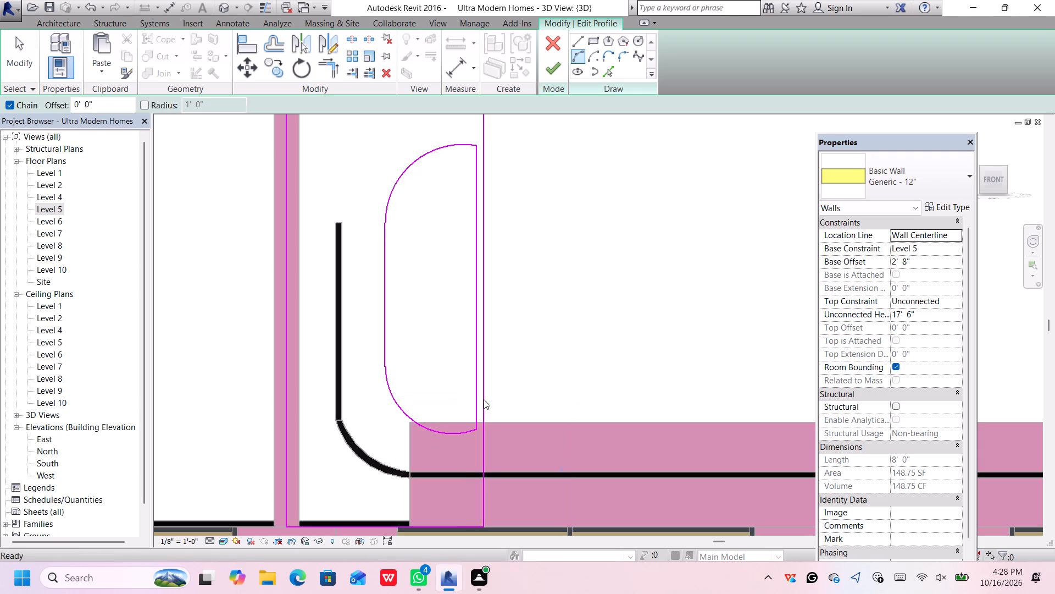
Extend the closing vertical line's lower end further down past the lower arc, making the line 11' 10" long.
scroll(481, 405, up, 4)
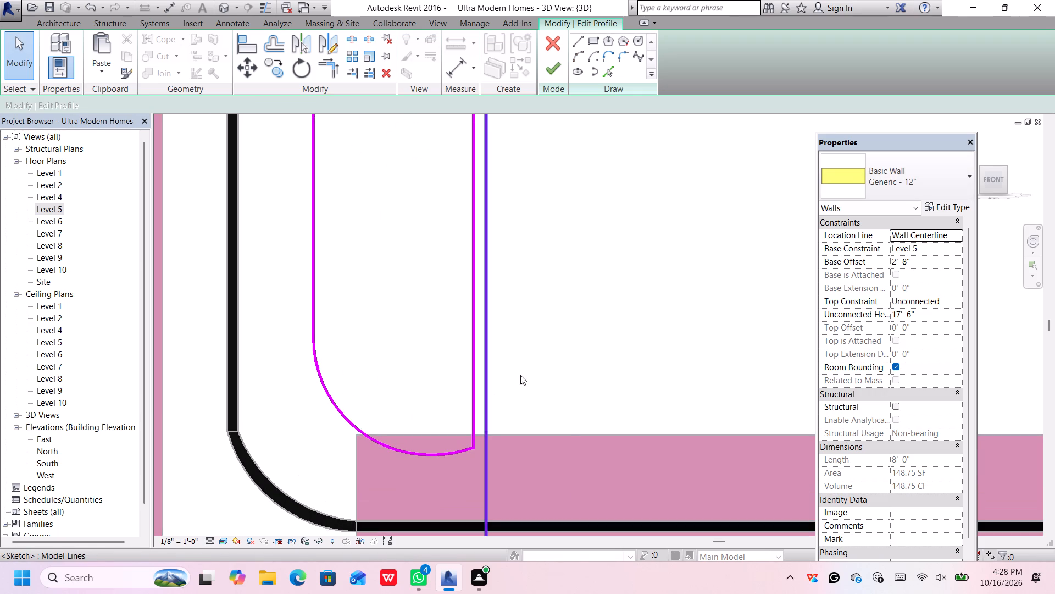
scroll(561, 348, down, 3)
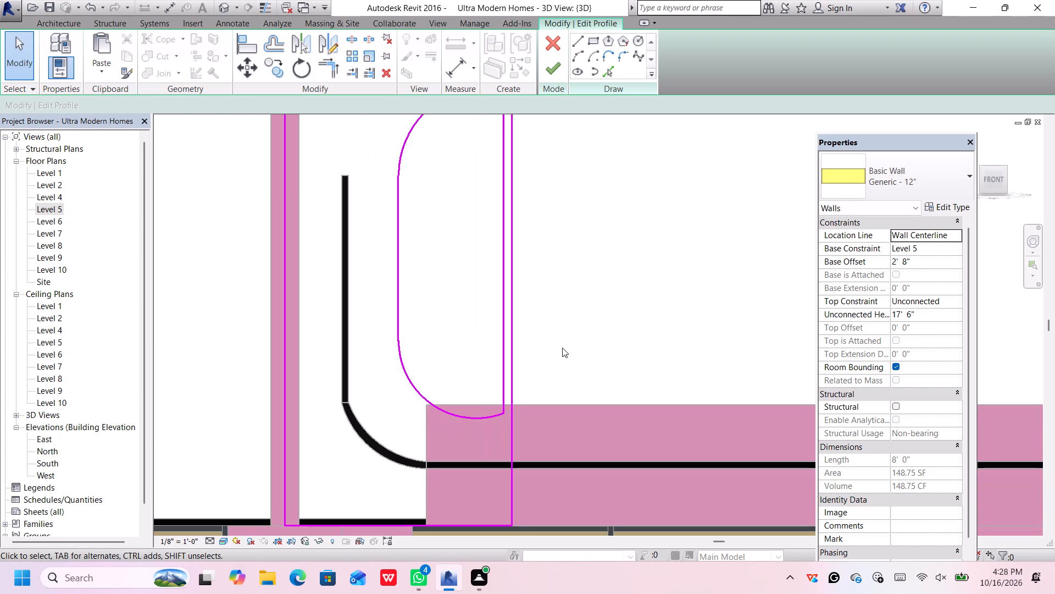
scroll(562, 348, down, 3)
scroll(570, 326, up, 1)
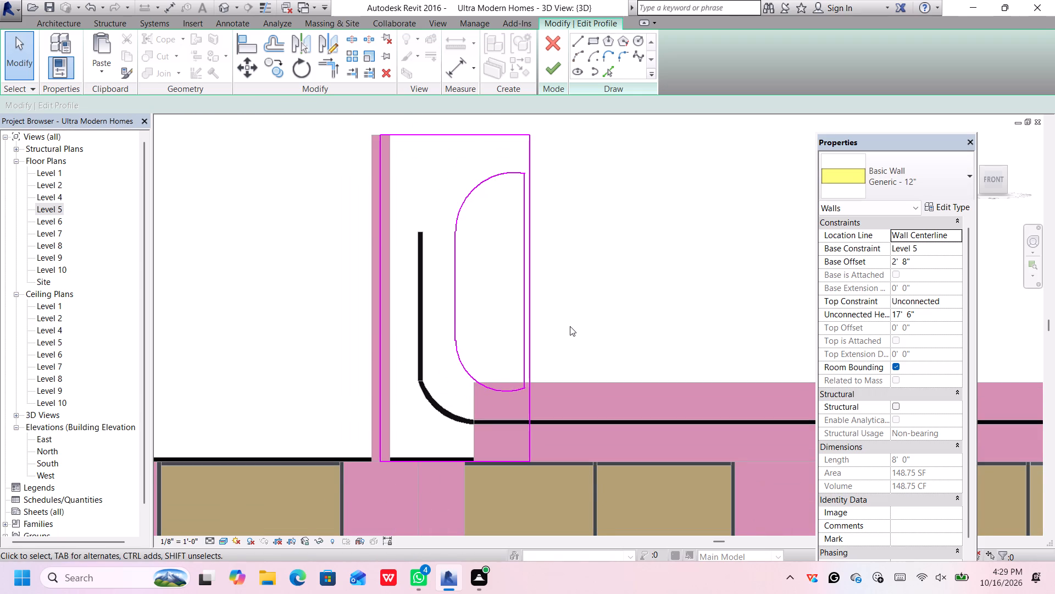
middle_drag(515, 394, 532, 408)
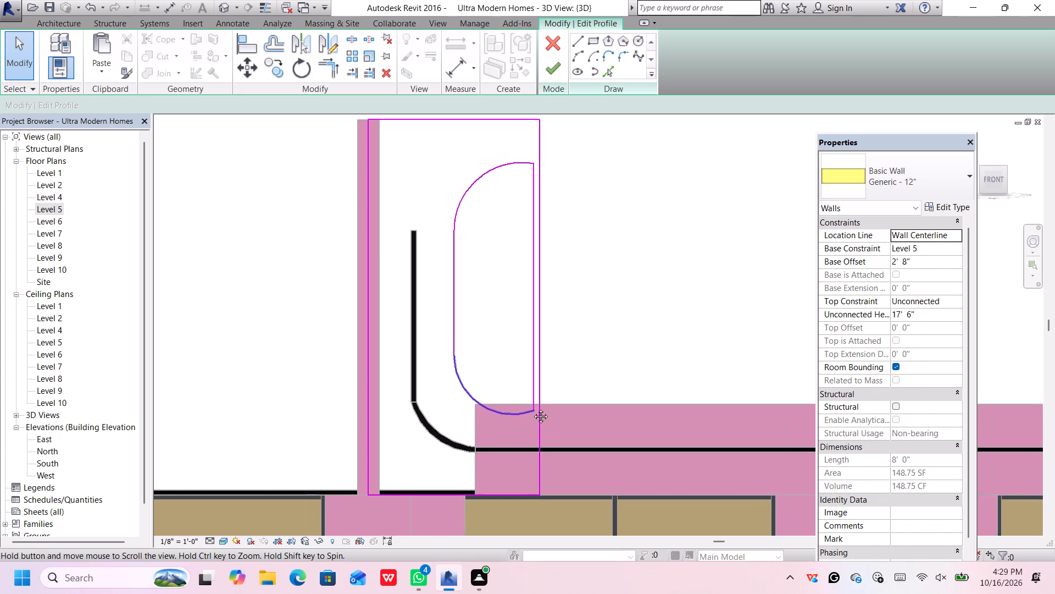
middle_drag(532, 408, 537, 412)
scroll(526, 411, up, 3)
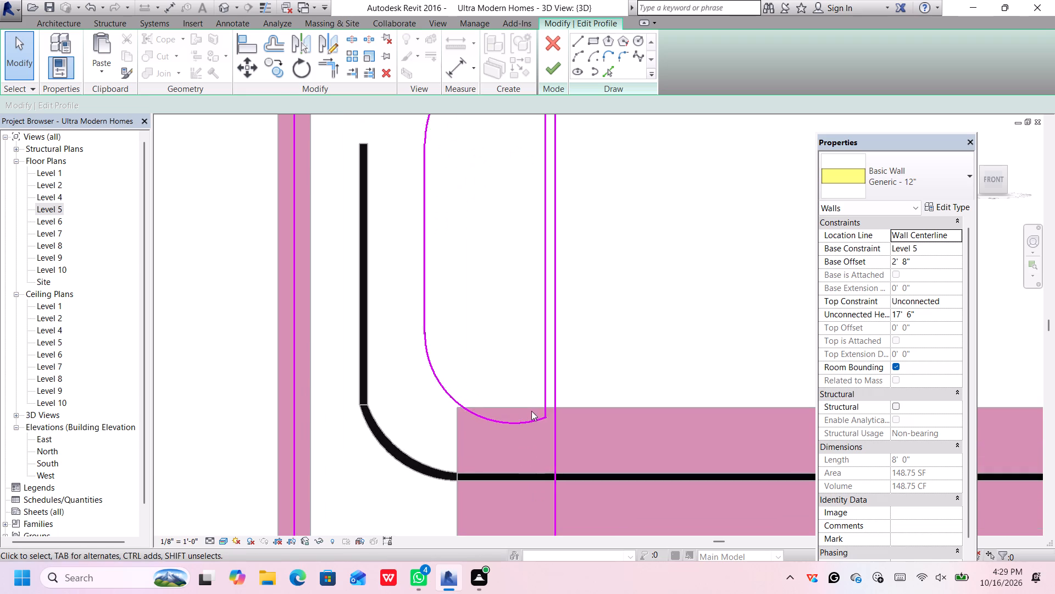
scroll(531, 411, up, 5)
click(545, 422)
scroll(550, 414, up, 3)
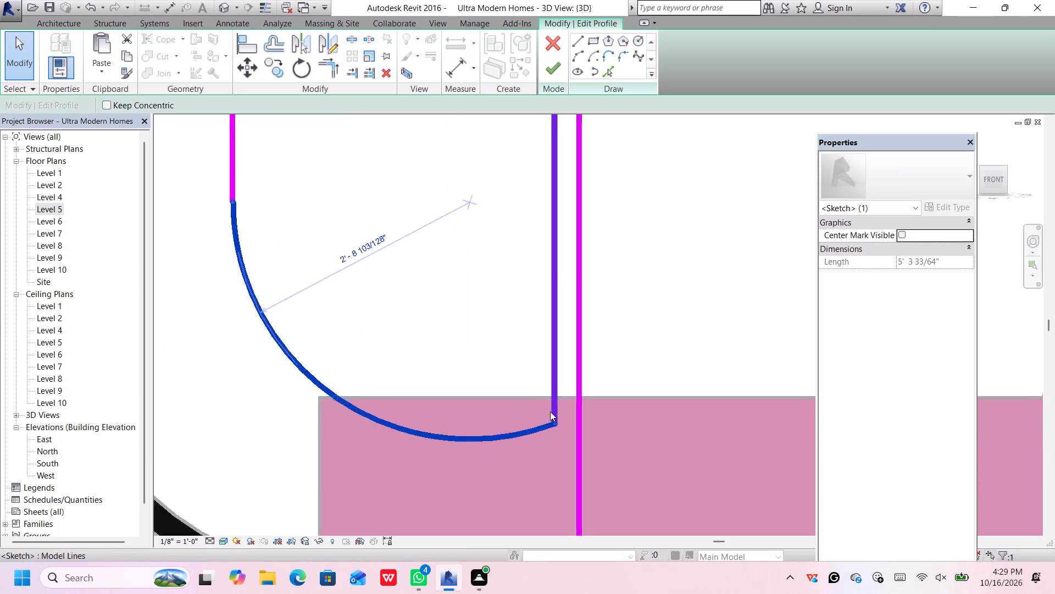
scroll(550, 411, up, 2)
click(556, 405)
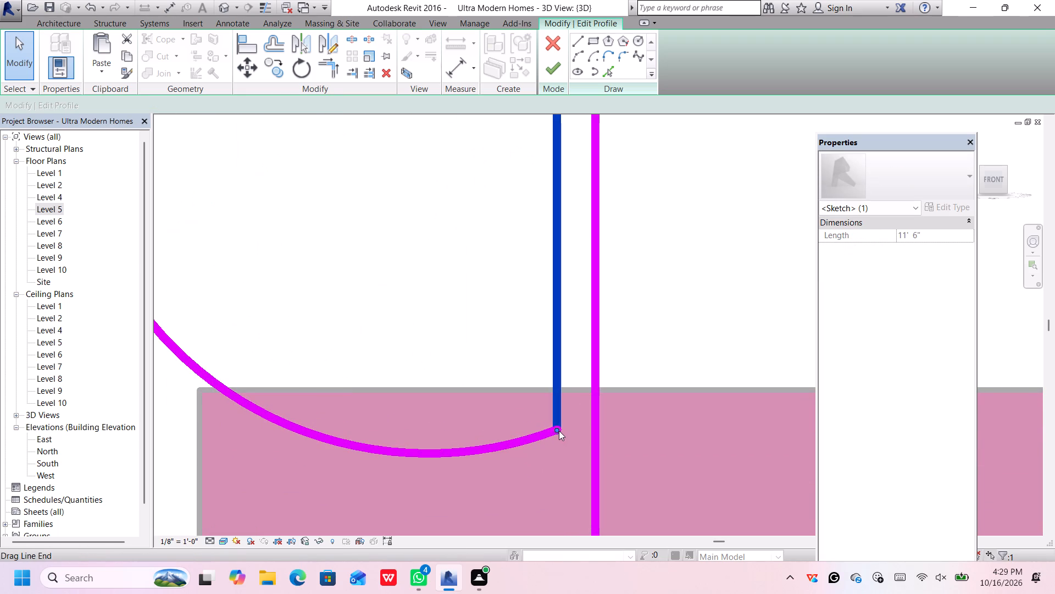
drag(557, 428, 549, 468)
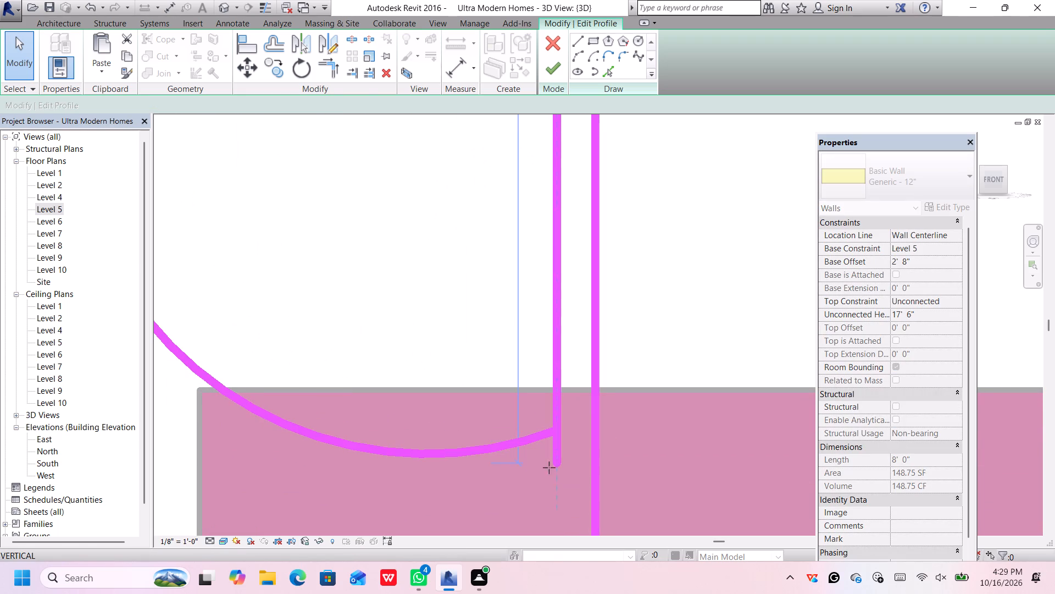
drag(549, 468, 553, 474)
Try moving the lower arc's free end to the extended closing line's lower end, and delete that arc.
scroll(557, 478, down, 2)
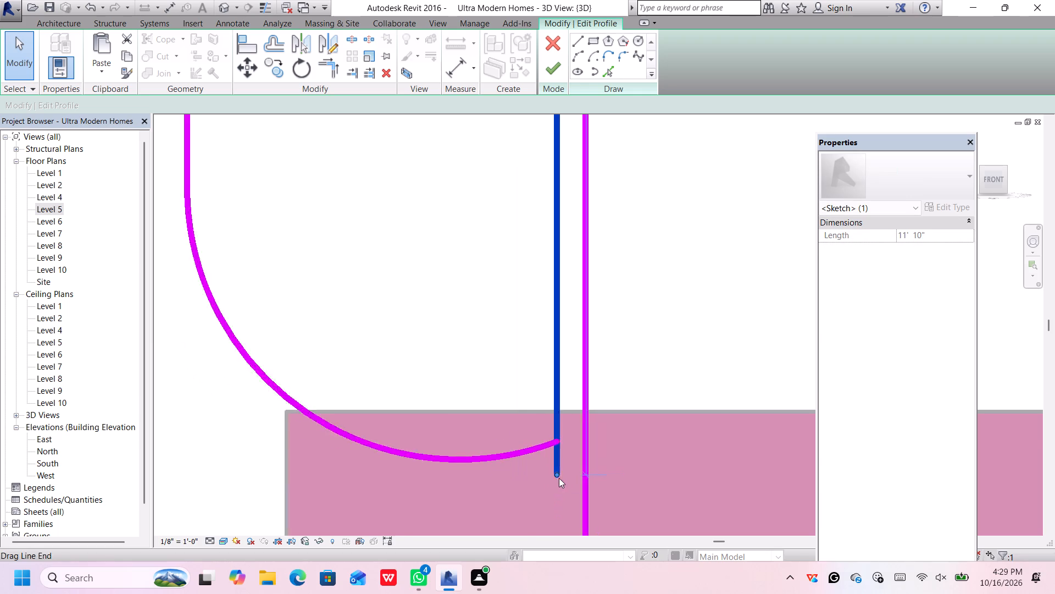
scroll(559, 478, down, 5)
scroll(599, 417, down, 4)
scroll(600, 422, up, 2)
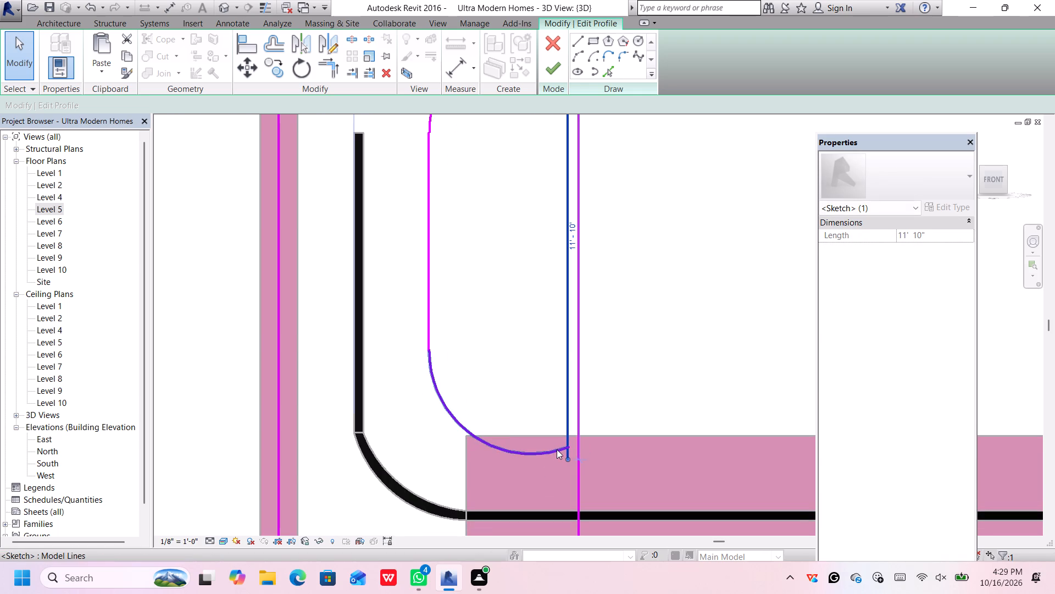
click(557, 449)
scroll(558, 450, up, 7)
drag(584, 441, 584, 442)
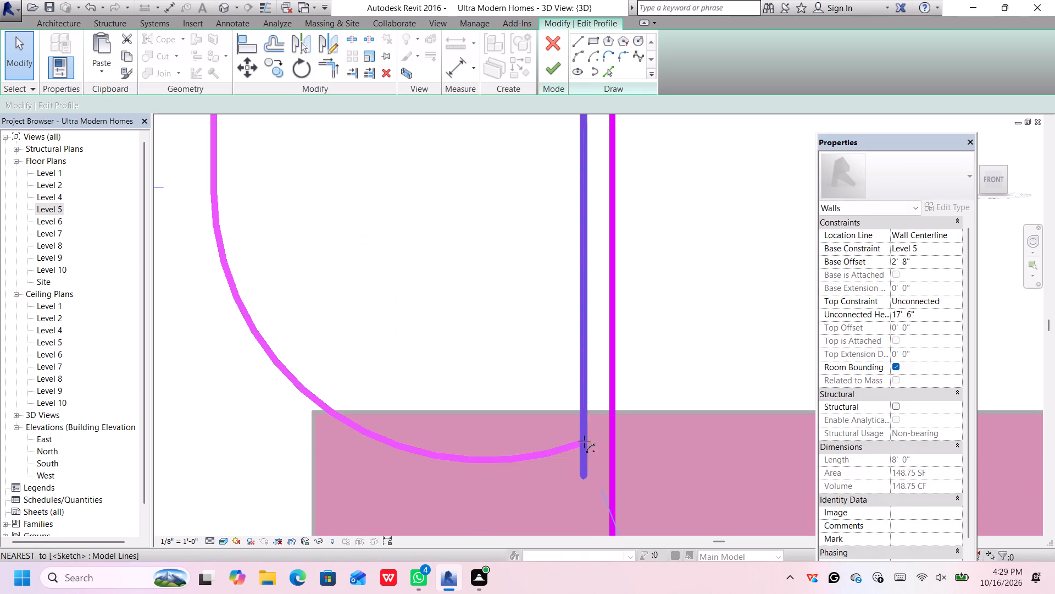
drag(584, 442, 580, 479)
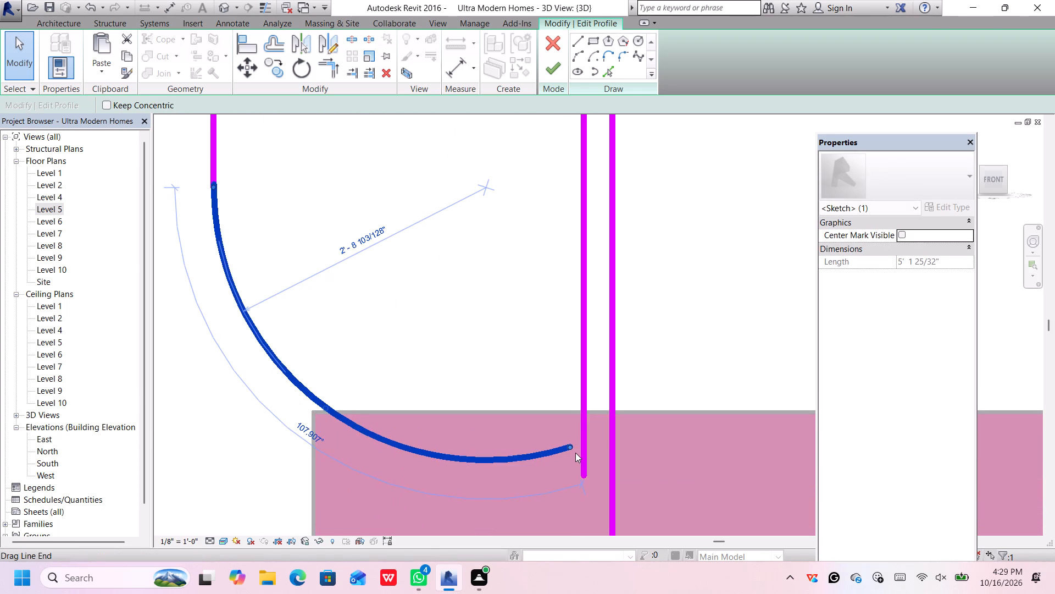
scroll(575, 453, down, 4)
key(Delete)
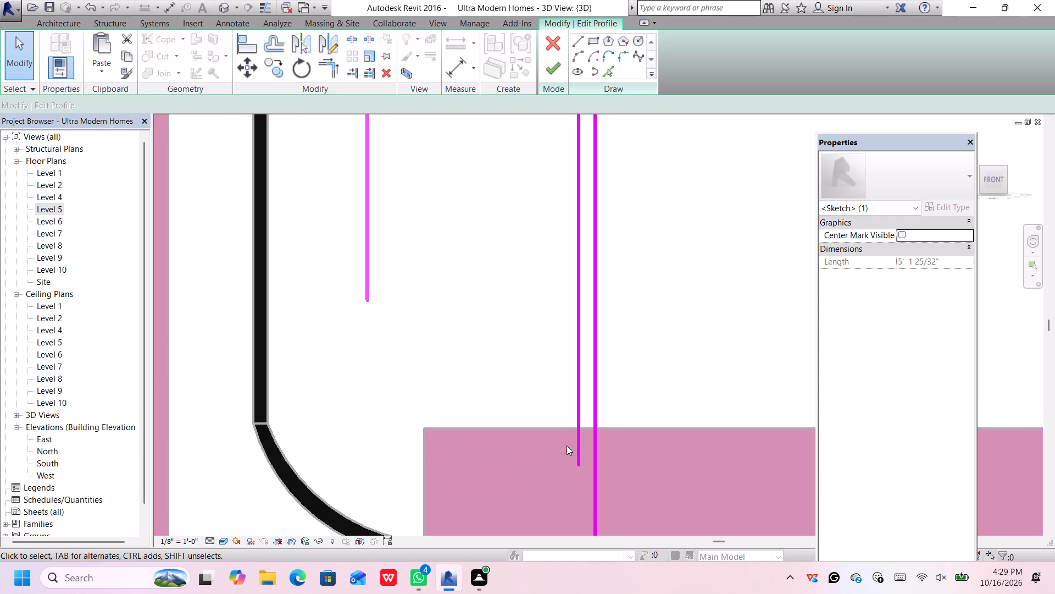
Draw a lower arc of about 3' 0" radius from the inner vertical line's lower end to the closing line's lower end.
click(579, 52)
click(368, 299)
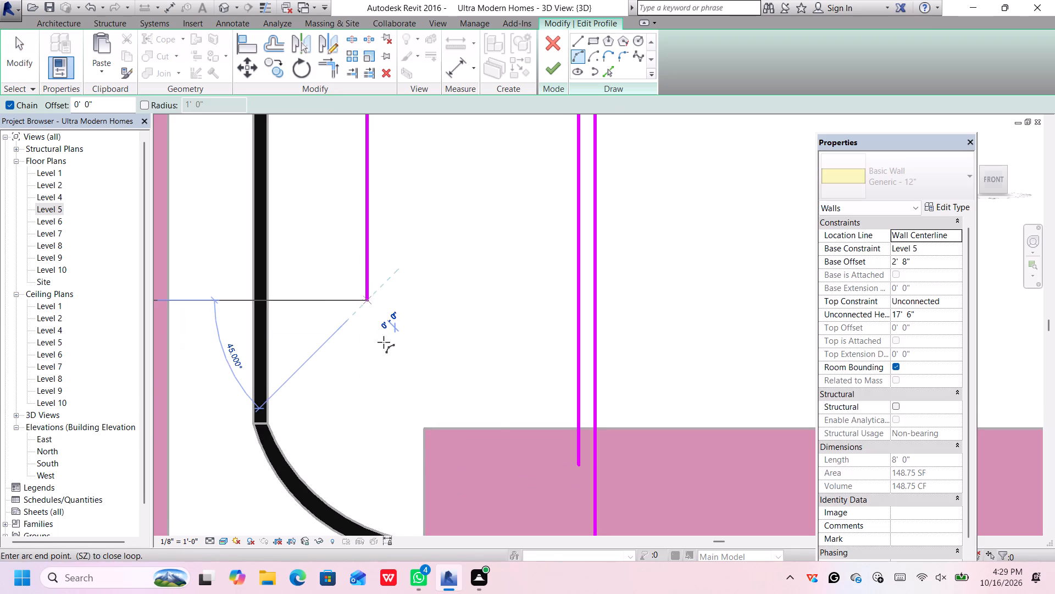
click(579, 459)
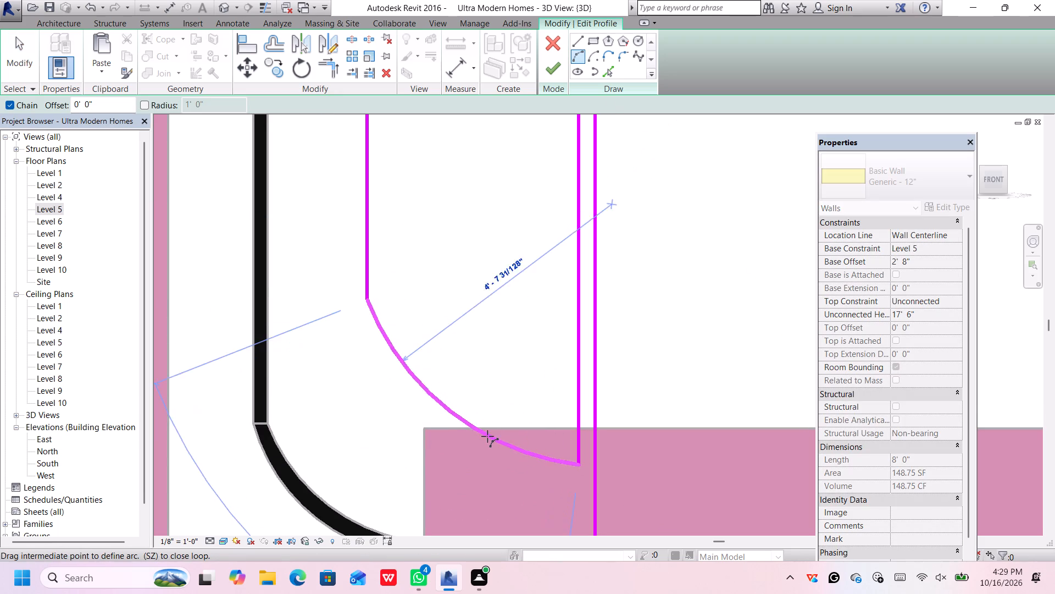
click(427, 438)
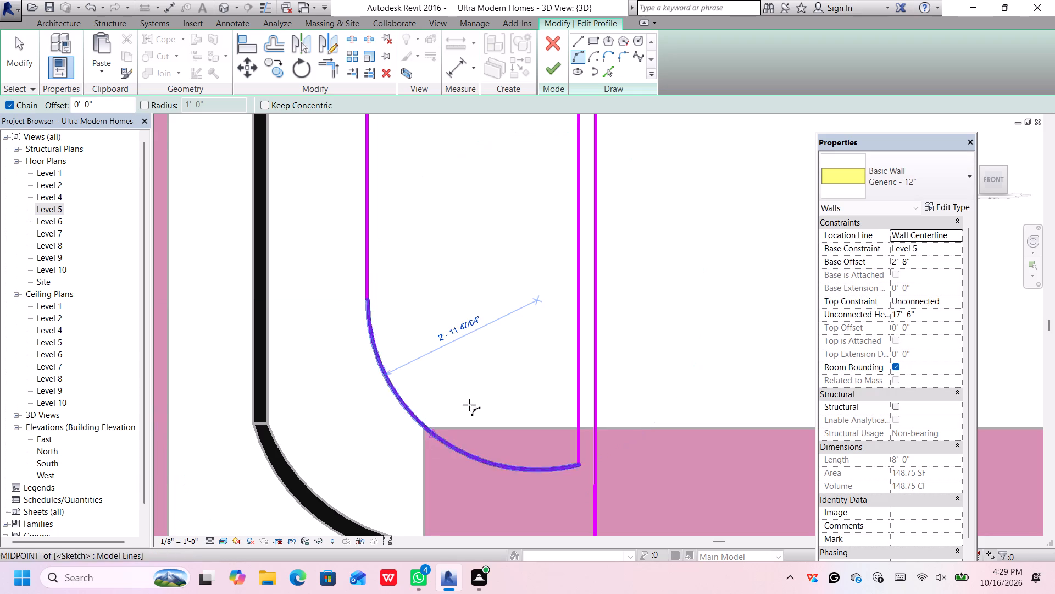
scroll(496, 384, down, 8)
key(Escape)
key(Escape)
key(Escape)
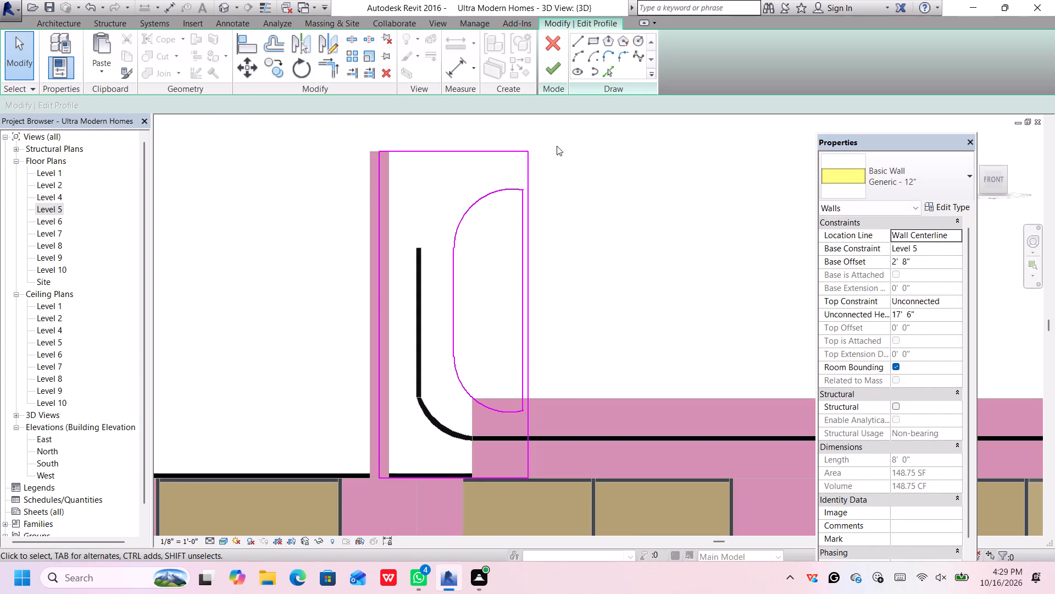
Finish the edited profile of the tall 12" wall.
click(547, 61)
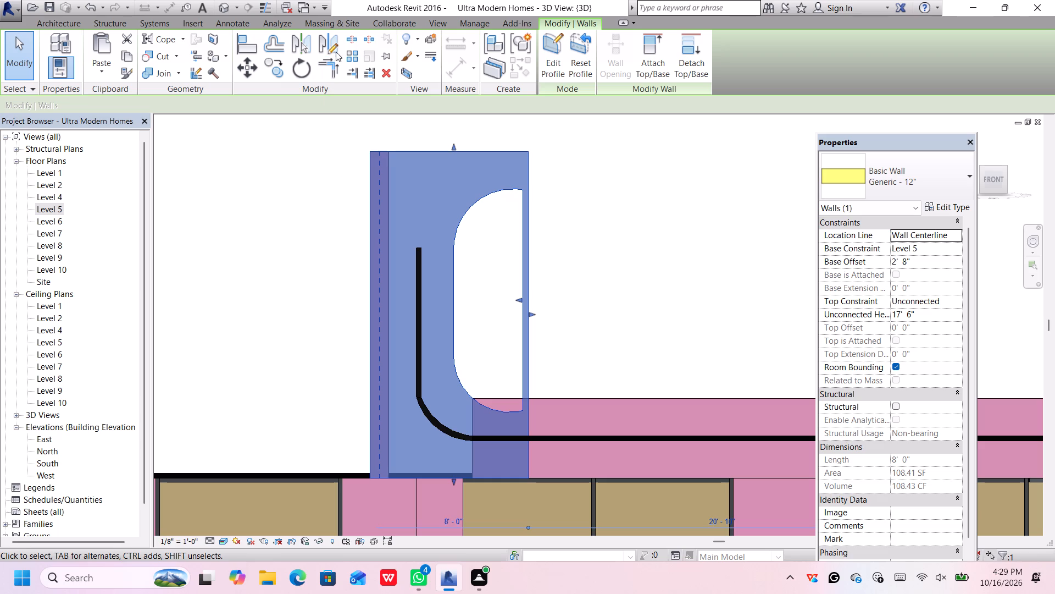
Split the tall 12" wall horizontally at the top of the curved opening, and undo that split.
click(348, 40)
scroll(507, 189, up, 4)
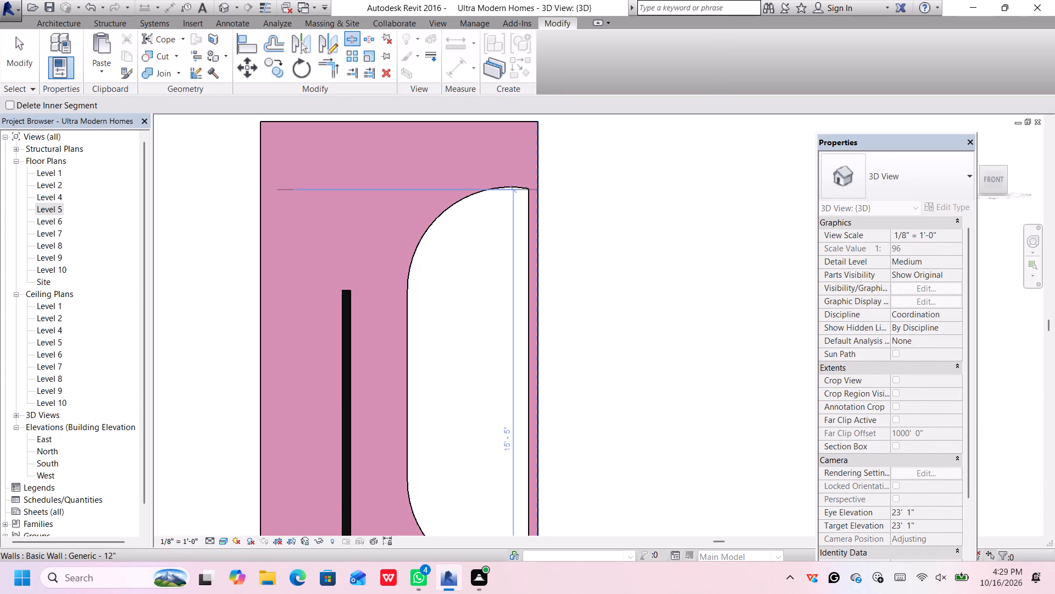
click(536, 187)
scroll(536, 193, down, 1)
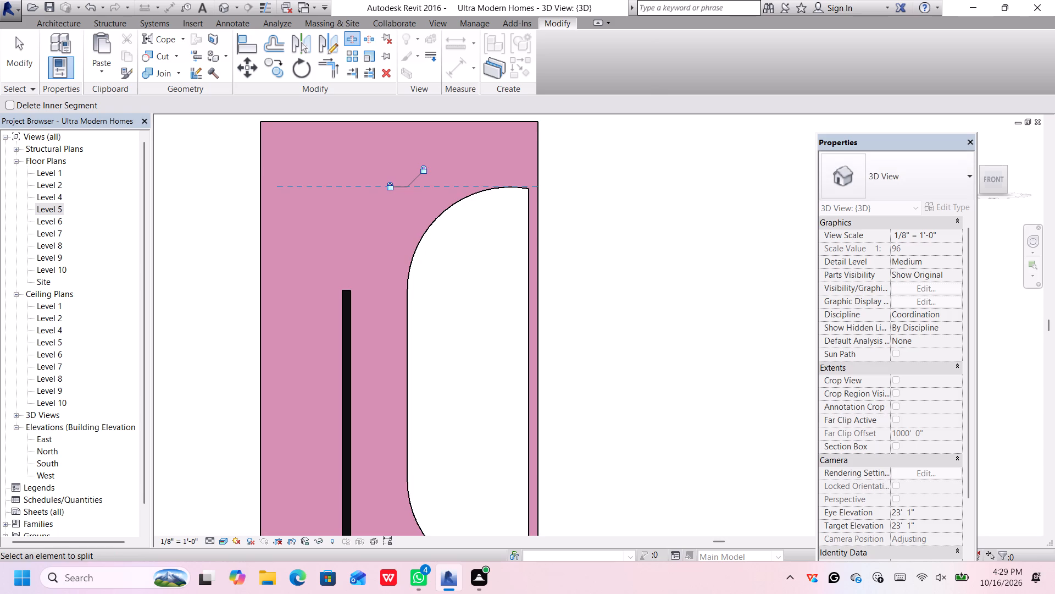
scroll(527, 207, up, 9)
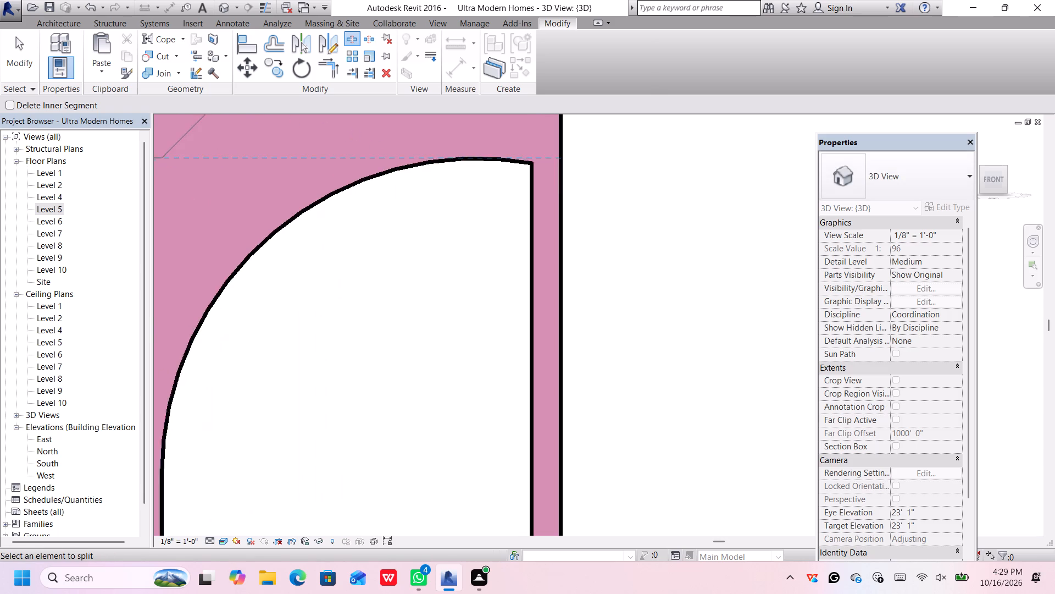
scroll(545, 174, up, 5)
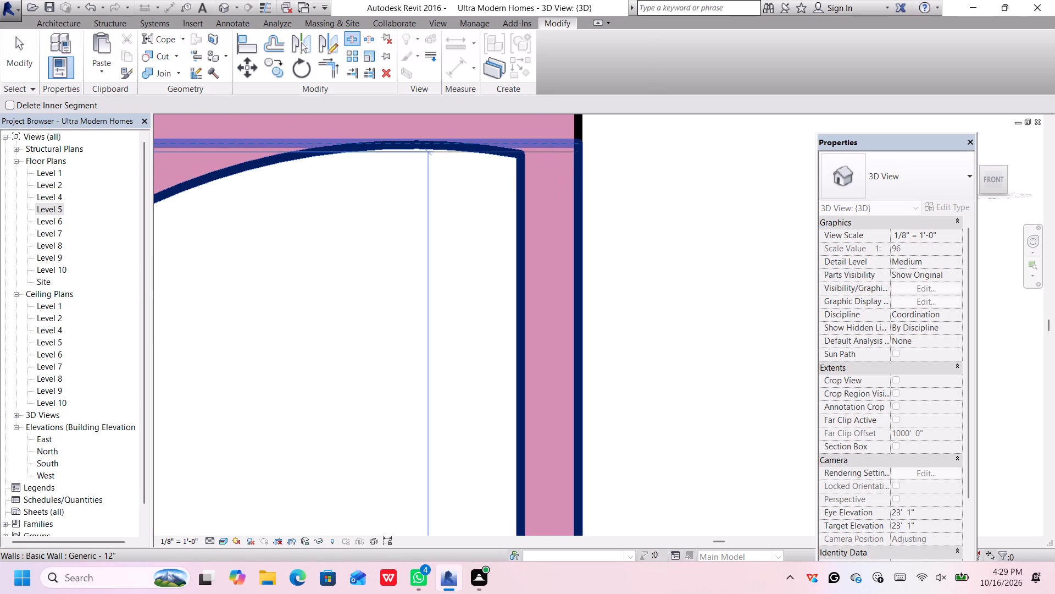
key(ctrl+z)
Split the tall 12" wall horizontally level with the upper end of the opening's straight vertical edge, and dismiss the notification card.
scroll(535, 179, up, 6)
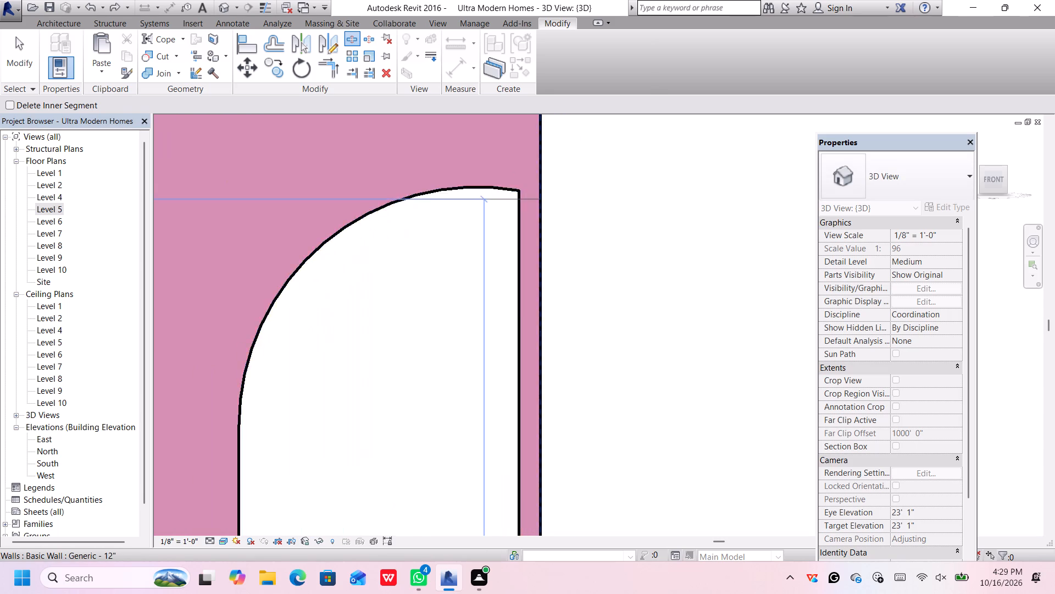
scroll(540, 196, up, 9)
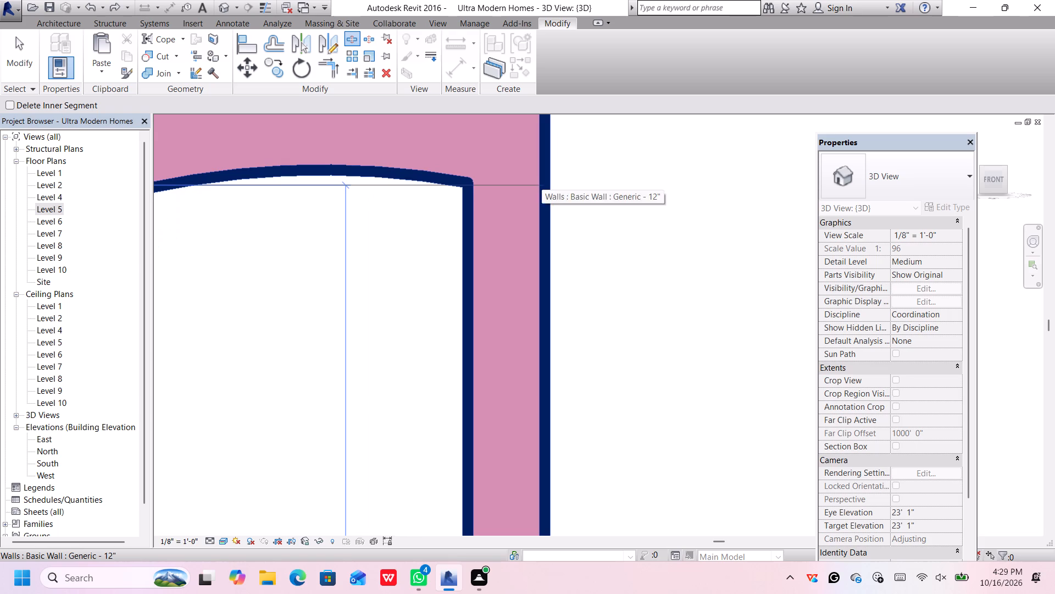
click(542, 182)
scroll(542, 182, down, 8)
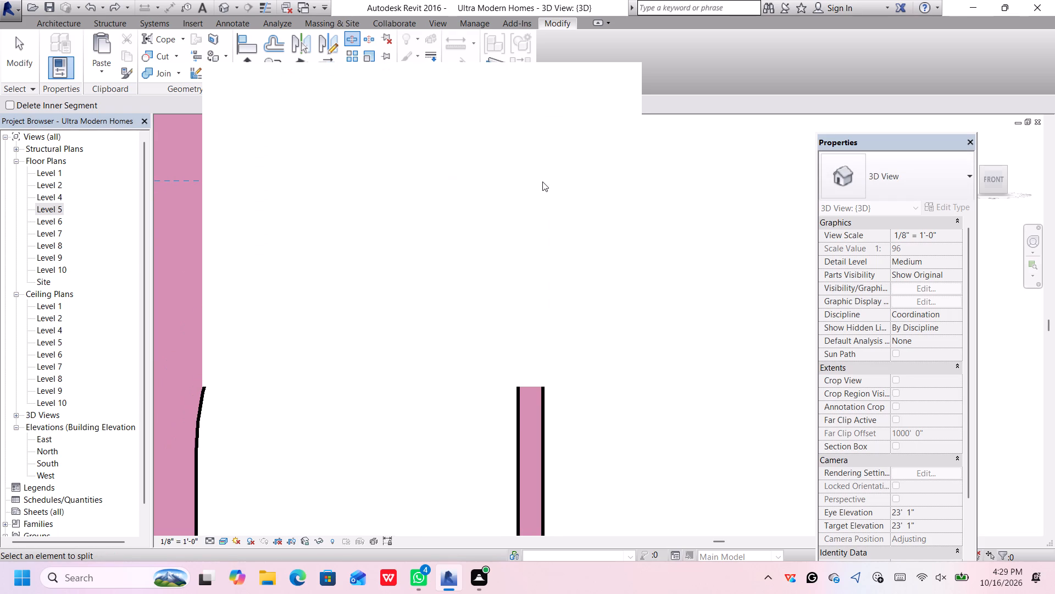
scroll(542, 183, down, 4)
click(621, 78)
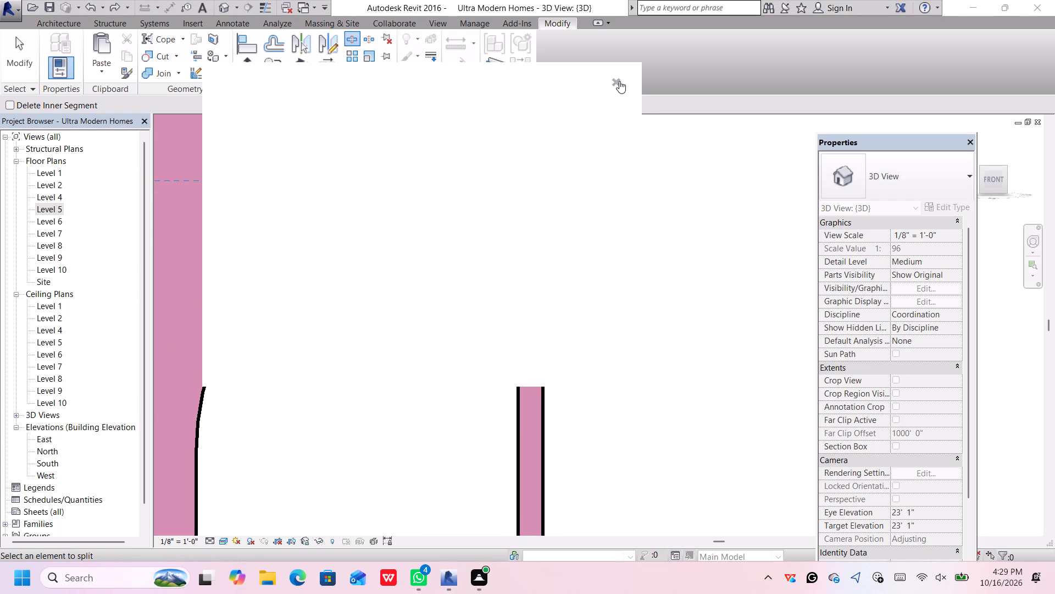
Split the tall 12" wall horizontally level with the lowest point of the opening's lower arc.
scroll(620, 113, down, 6)
scroll(614, 265, down, 3)
scroll(623, 327, up, 1)
middle_drag(622, 327, 593, 222)
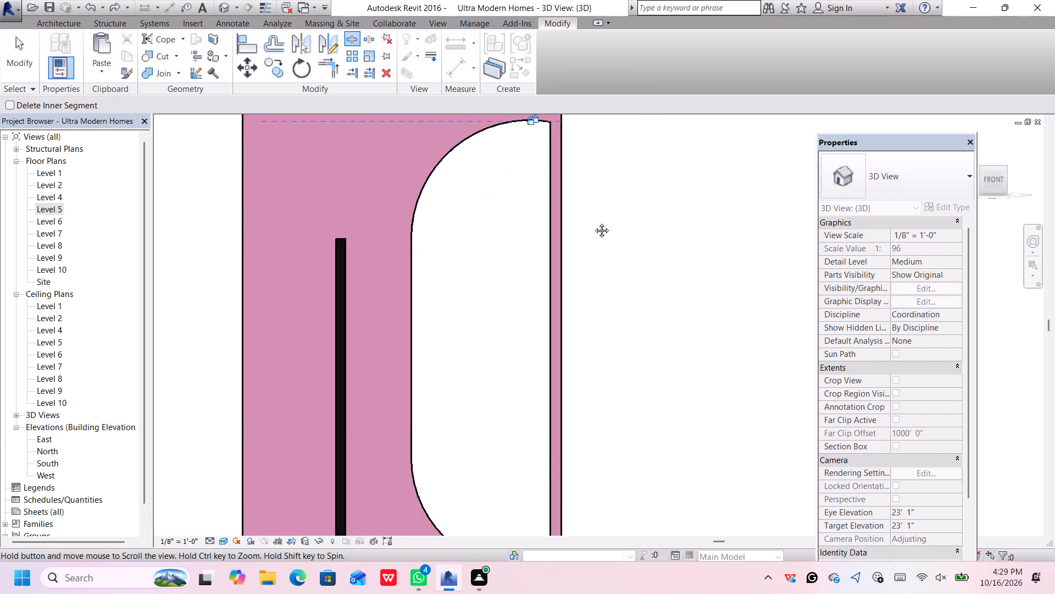
middle_drag(593, 222, 590, 134)
scroll(590, 134, down, 1)
scroll(562, 391, up, 8)
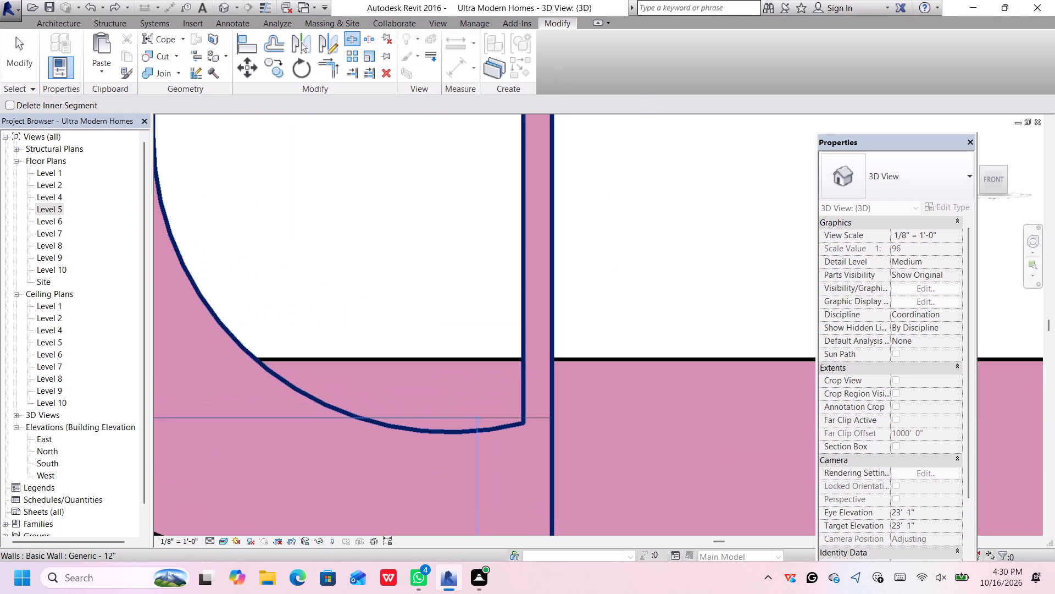
scroll(548, 423, up, 4)
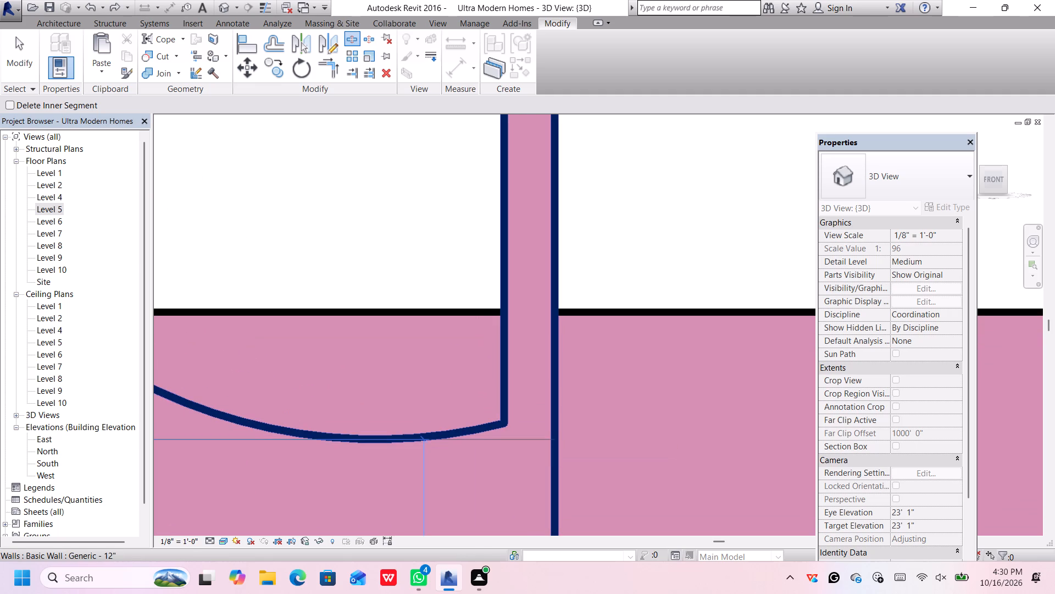
click(553, 440)
scroll(559, 435, down, 14)
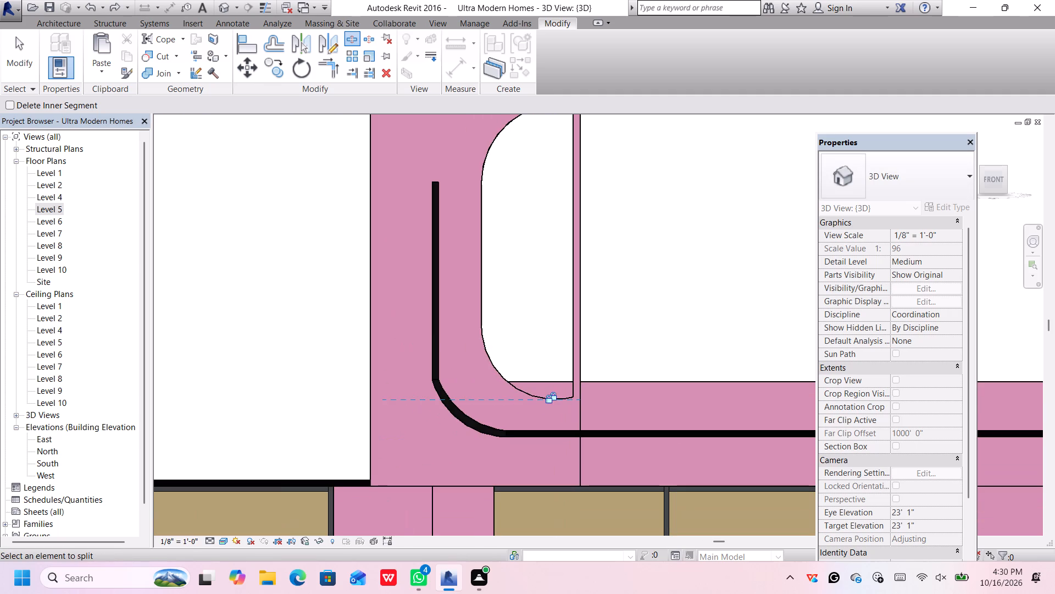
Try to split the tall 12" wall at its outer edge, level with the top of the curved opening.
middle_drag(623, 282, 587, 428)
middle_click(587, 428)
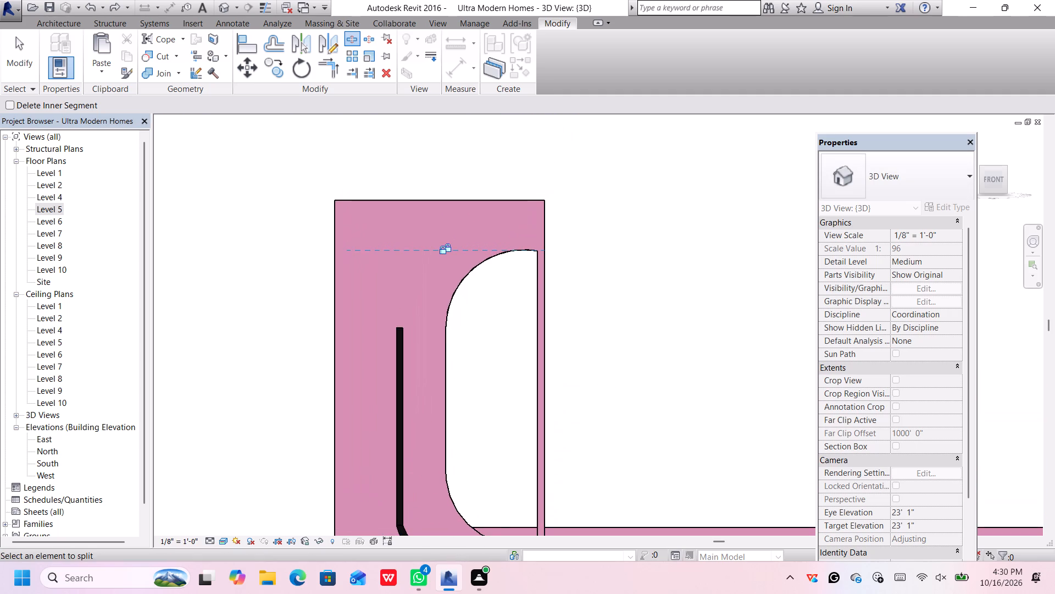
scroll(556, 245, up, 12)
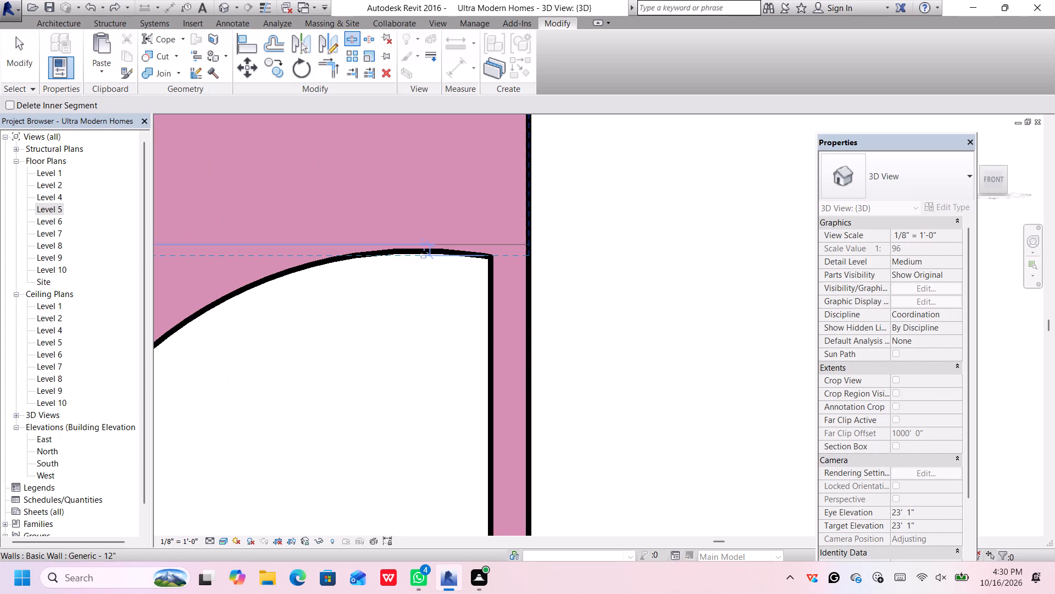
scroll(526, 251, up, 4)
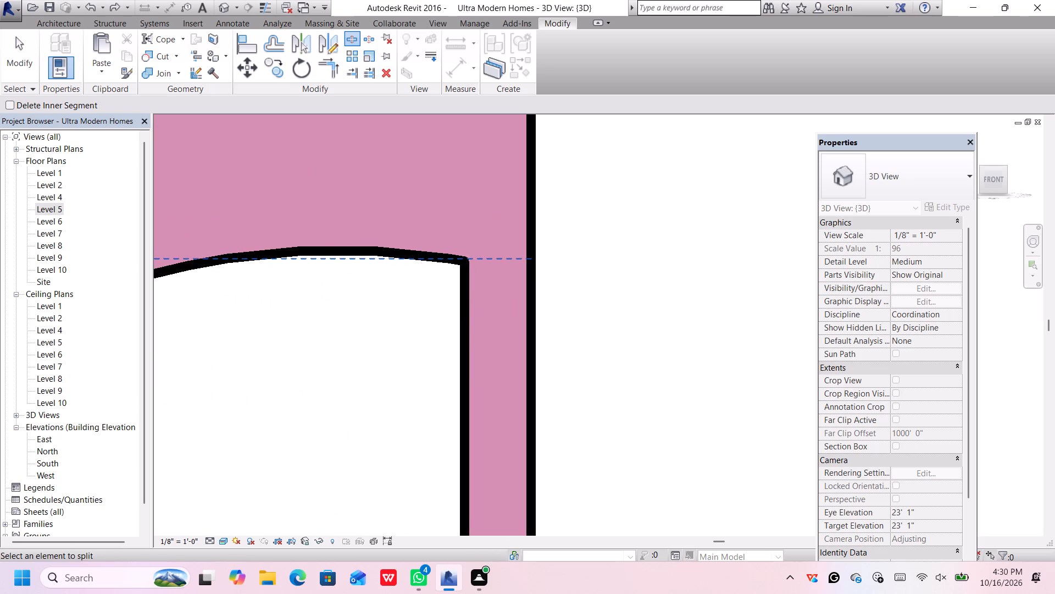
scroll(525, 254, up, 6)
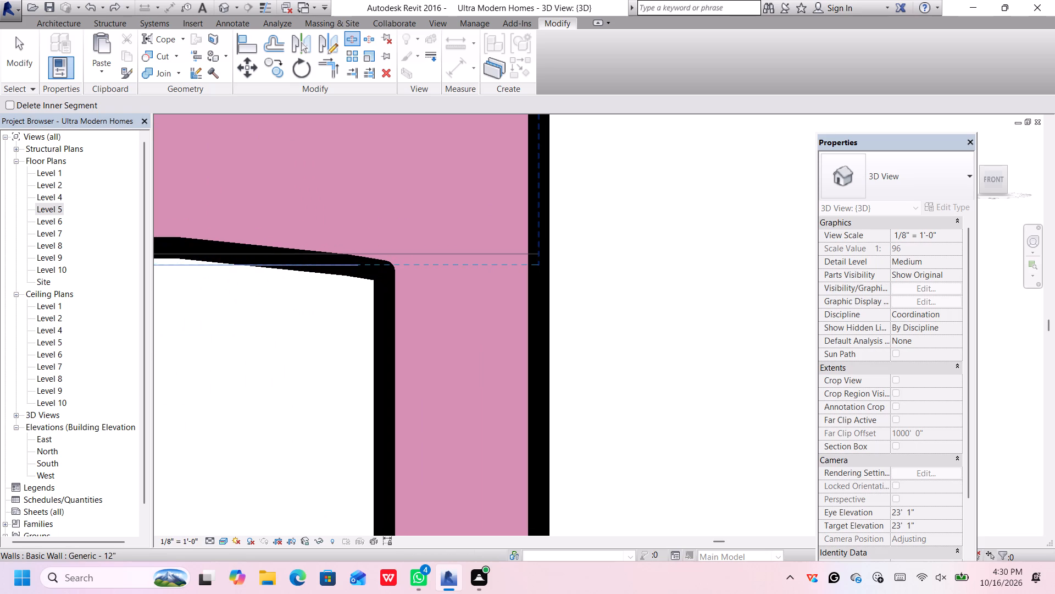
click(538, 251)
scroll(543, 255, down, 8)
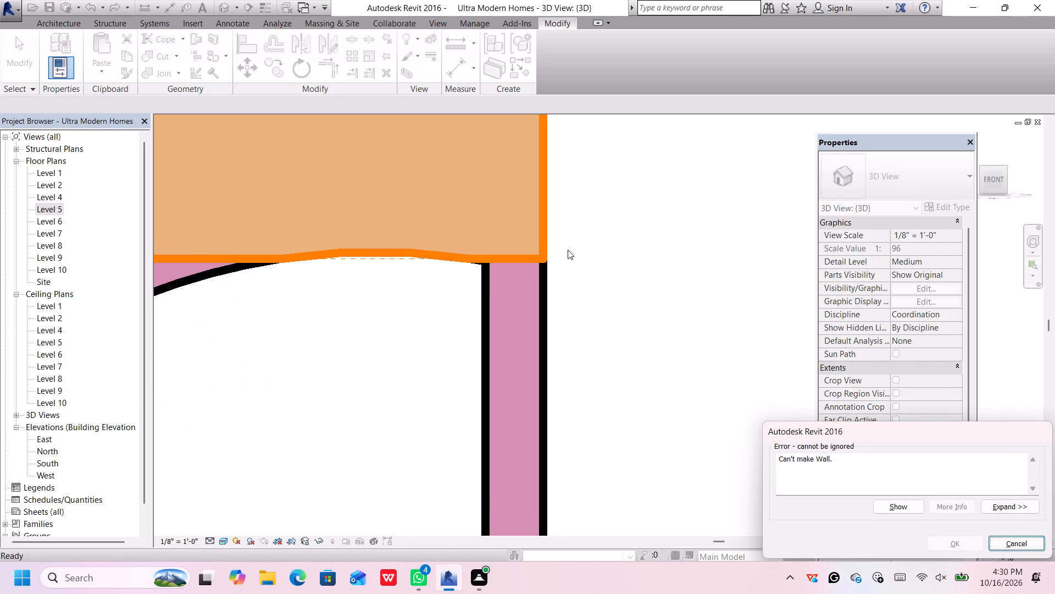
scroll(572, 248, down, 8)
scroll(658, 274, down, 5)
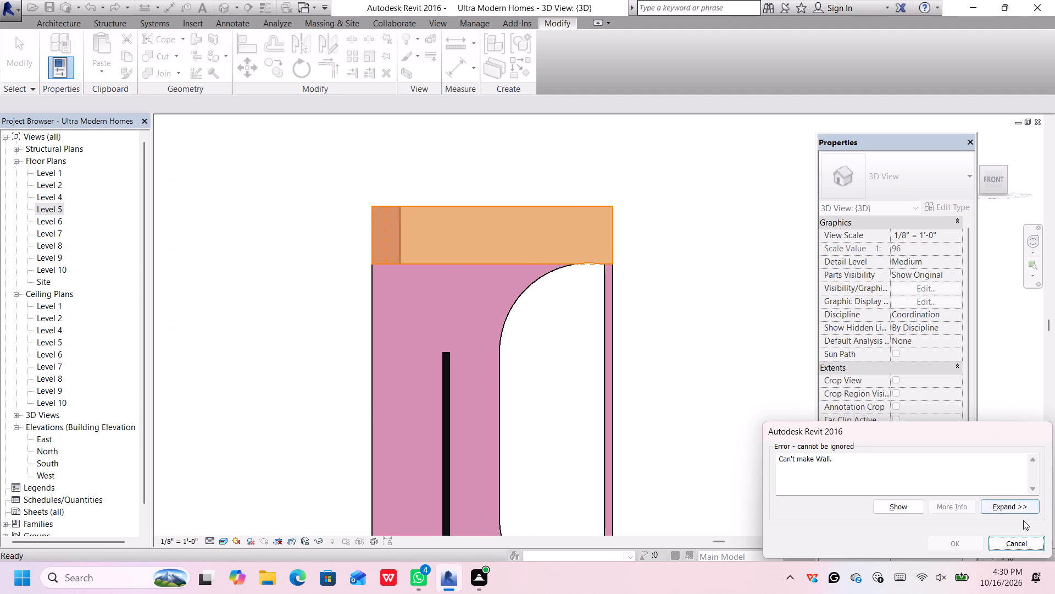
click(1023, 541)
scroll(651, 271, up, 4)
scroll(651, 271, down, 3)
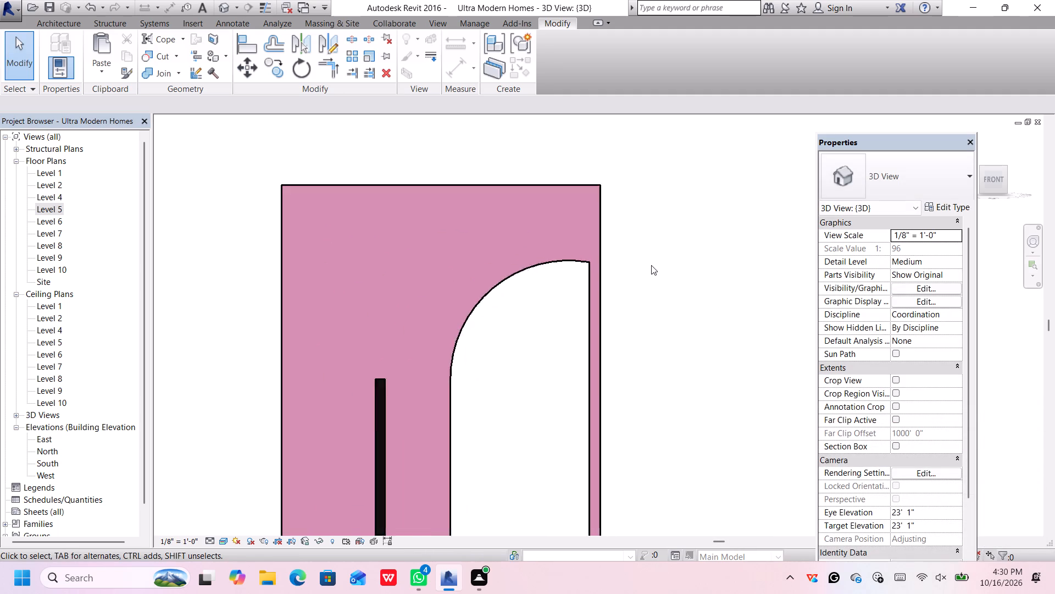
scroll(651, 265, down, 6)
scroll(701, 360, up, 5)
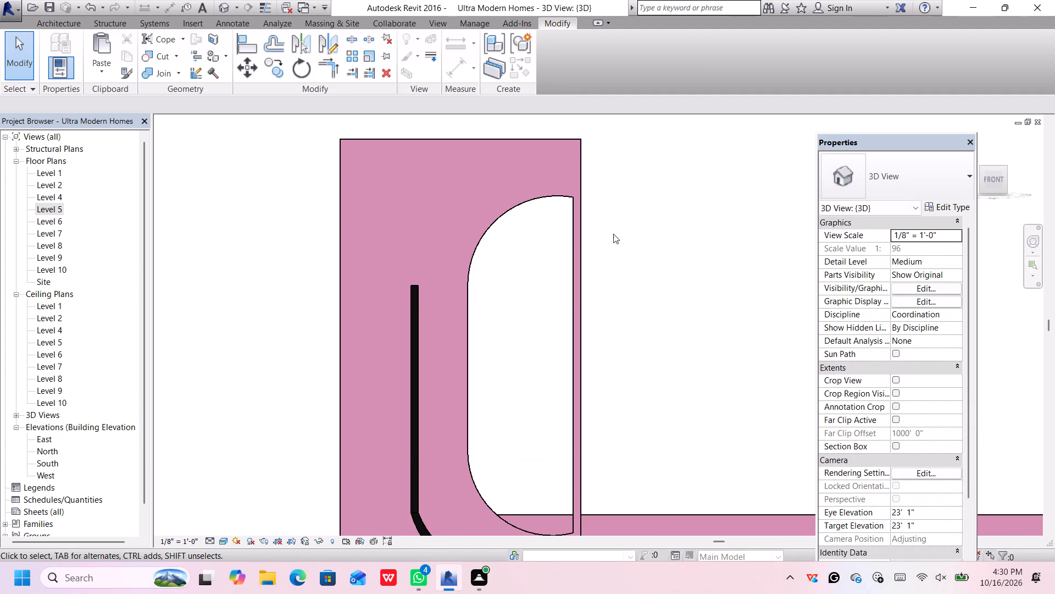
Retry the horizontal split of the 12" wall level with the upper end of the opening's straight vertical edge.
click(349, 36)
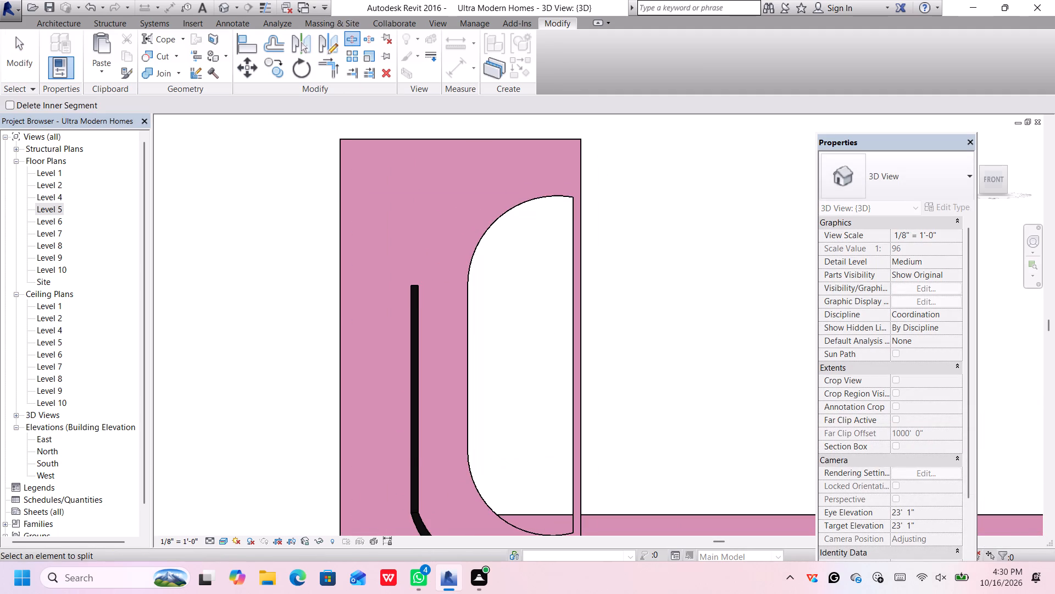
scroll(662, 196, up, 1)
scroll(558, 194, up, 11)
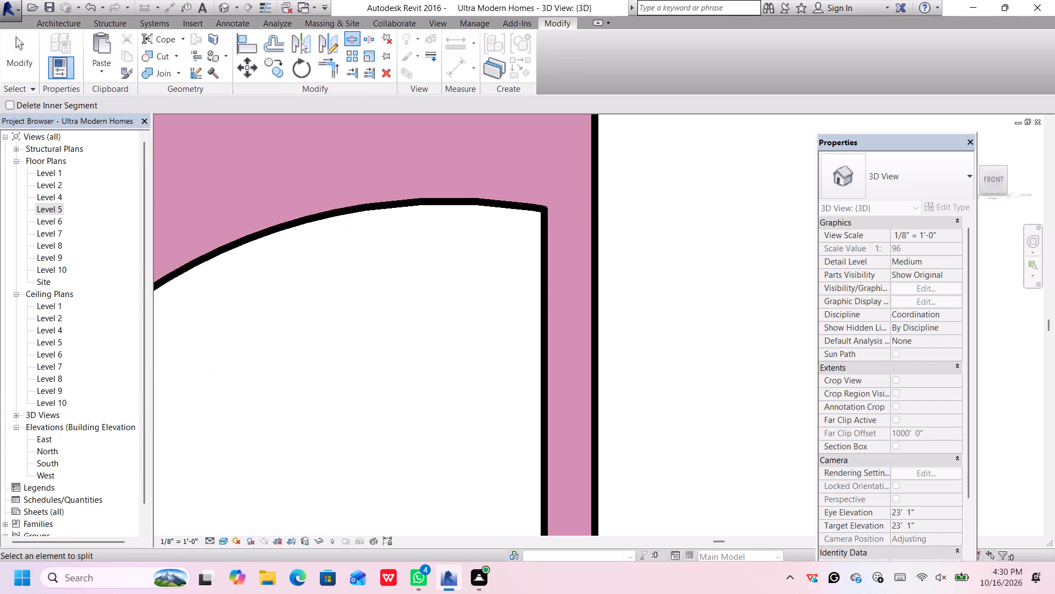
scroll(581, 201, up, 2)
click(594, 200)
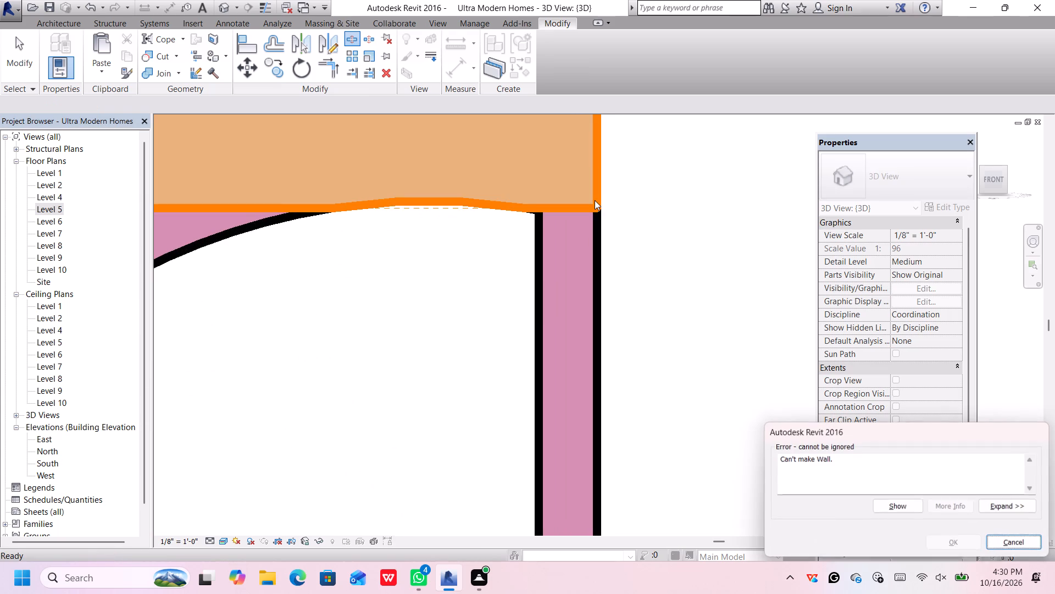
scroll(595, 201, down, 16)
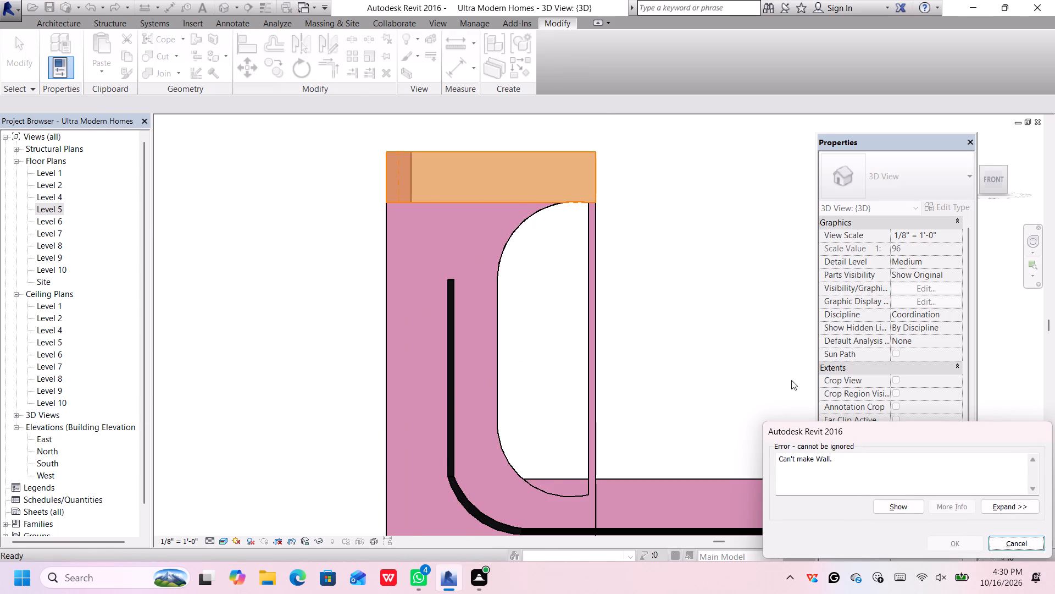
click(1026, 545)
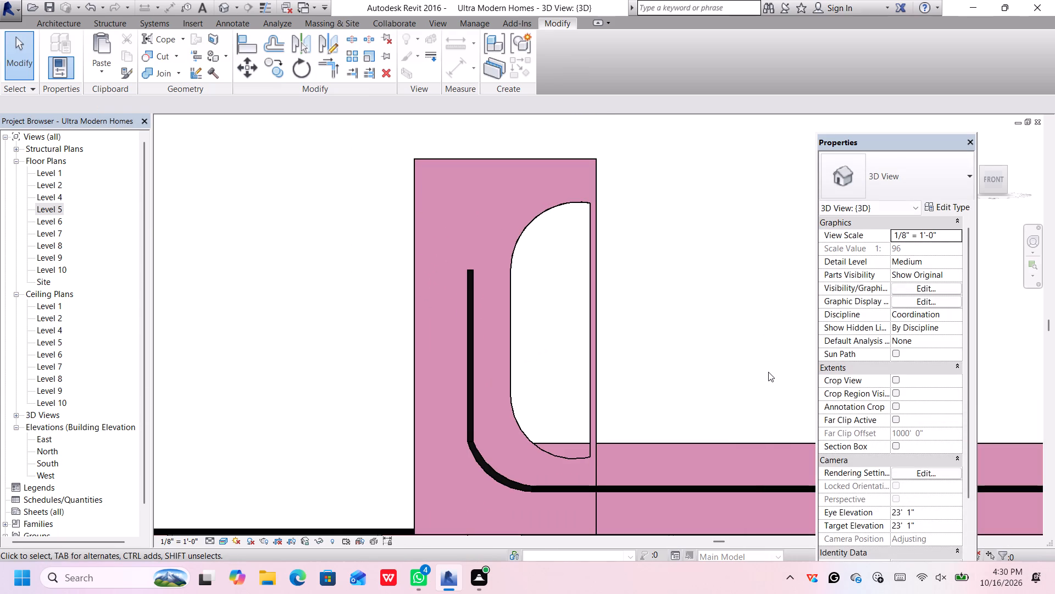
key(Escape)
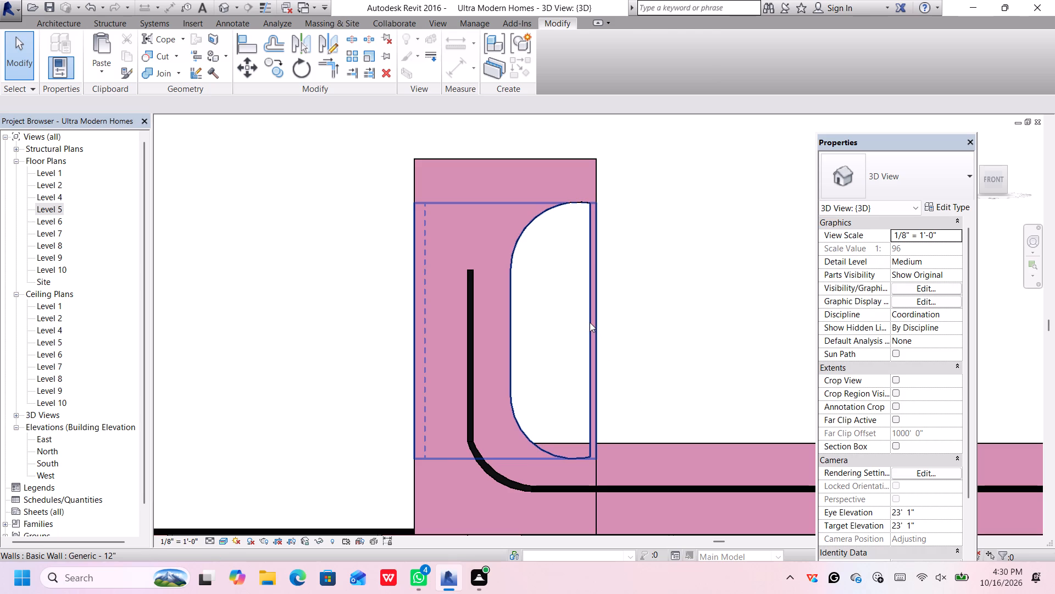
Select the 12" wall segment containing the opening, restart Split Element, and save the project.
click(590, 322)
scroll(603, 321, up, 2)
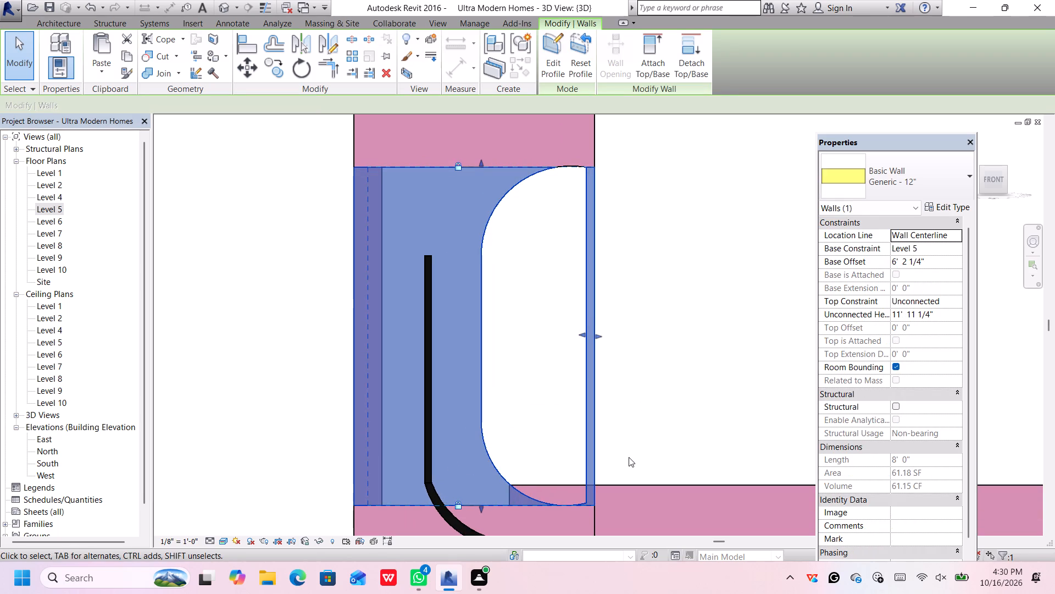
click(355, 37)
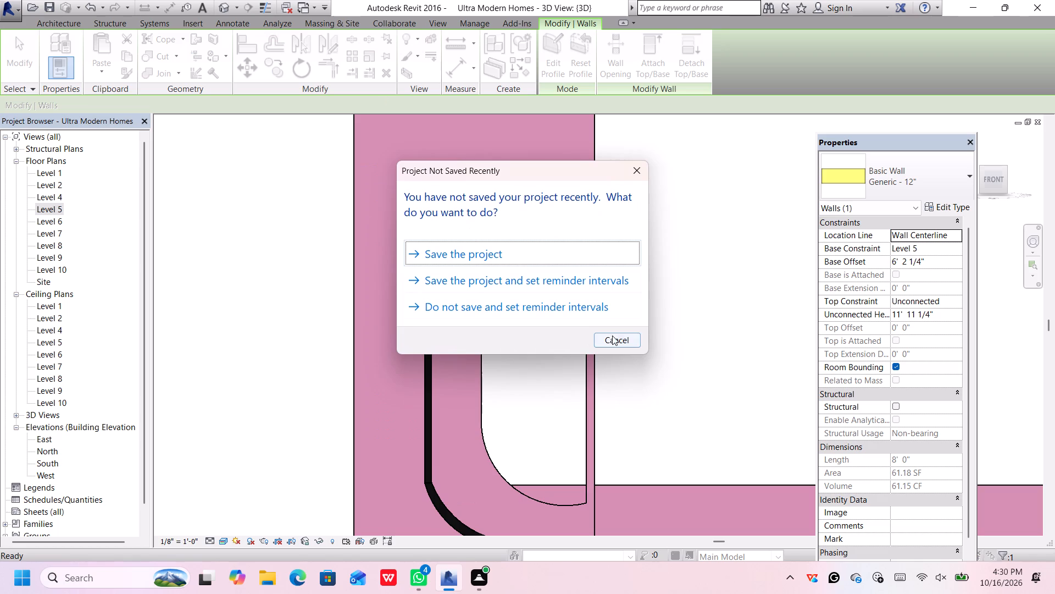
click(579, 259)
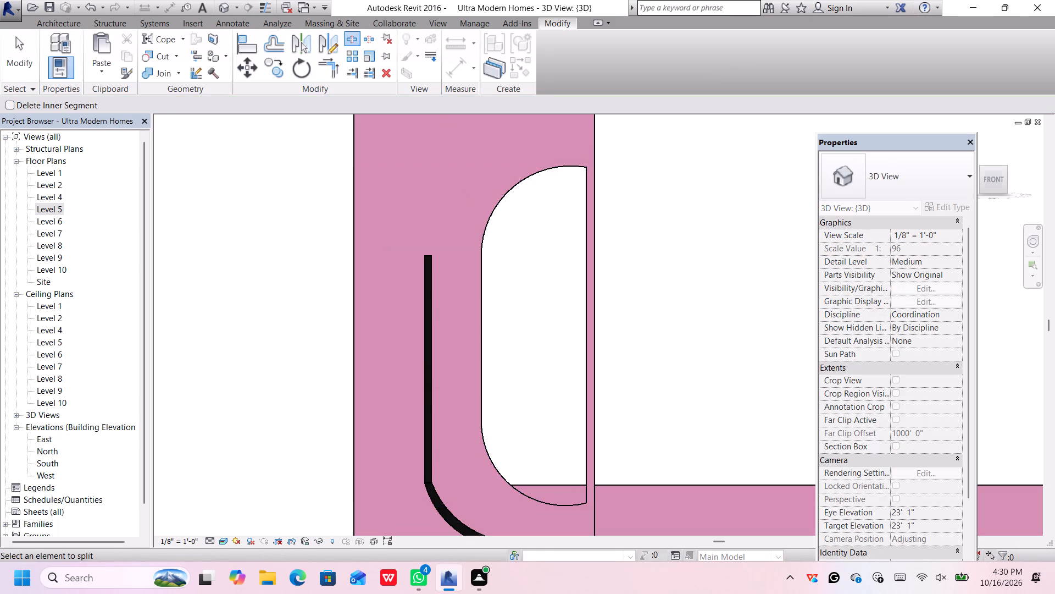
Split the top 12" wall segment vertically in line with the opening's straight vertical edge, and dismiss the notification card.
scroll(586, 165, up, 3)
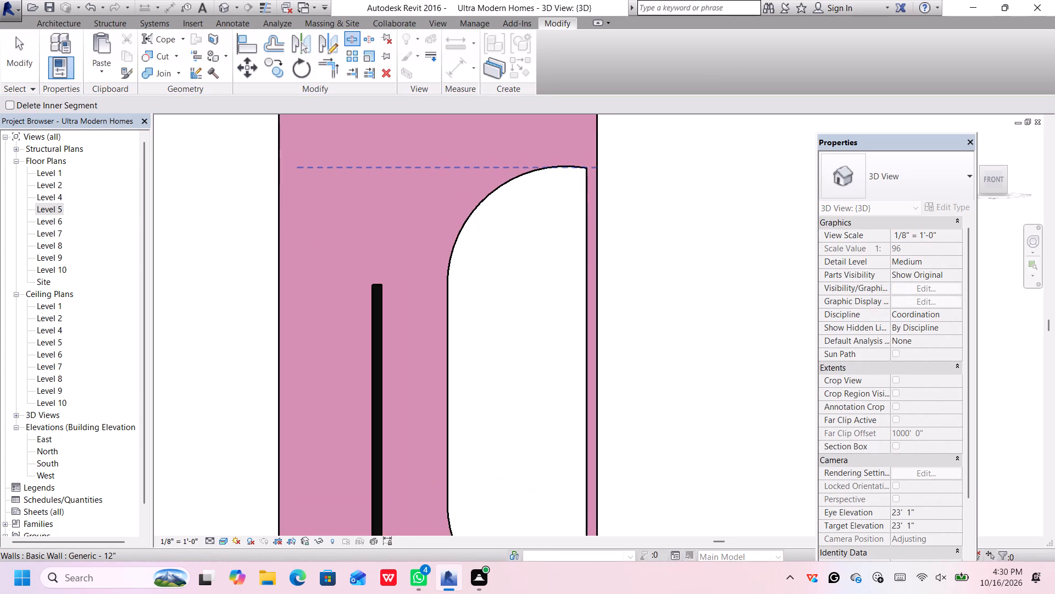
scroll(586, 165, up, 1)
scroll(586, 165, down, 4)
scroll(587, 165, up, 1)
scroll(587, 165, down, 2)
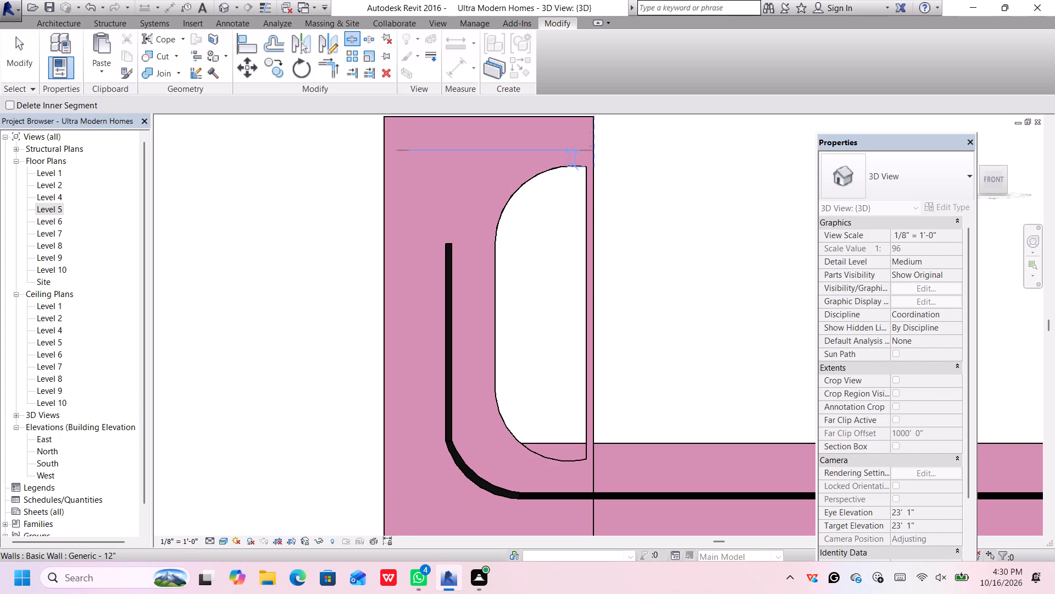
scroll(582, 163, up, 4)
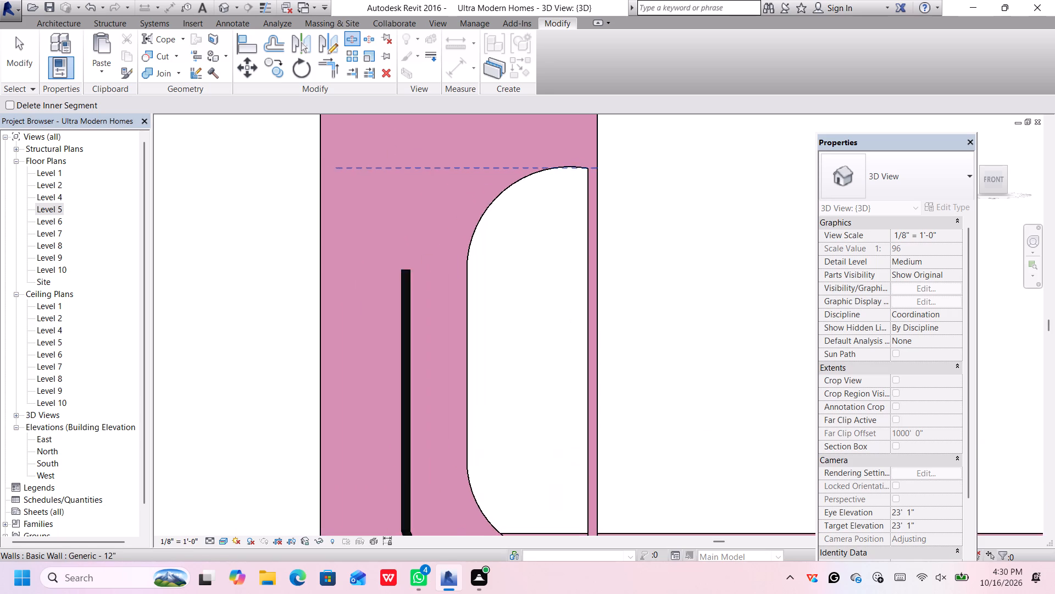
scroll(585, 163, up, 4)
scroll(591, 156, down, 1)
middle_drag(592, 159, 587, 316)
scroll(592, 161, up, 3)
scroll(587, 315, up, 1)
scroll(569, 142, down, 4)
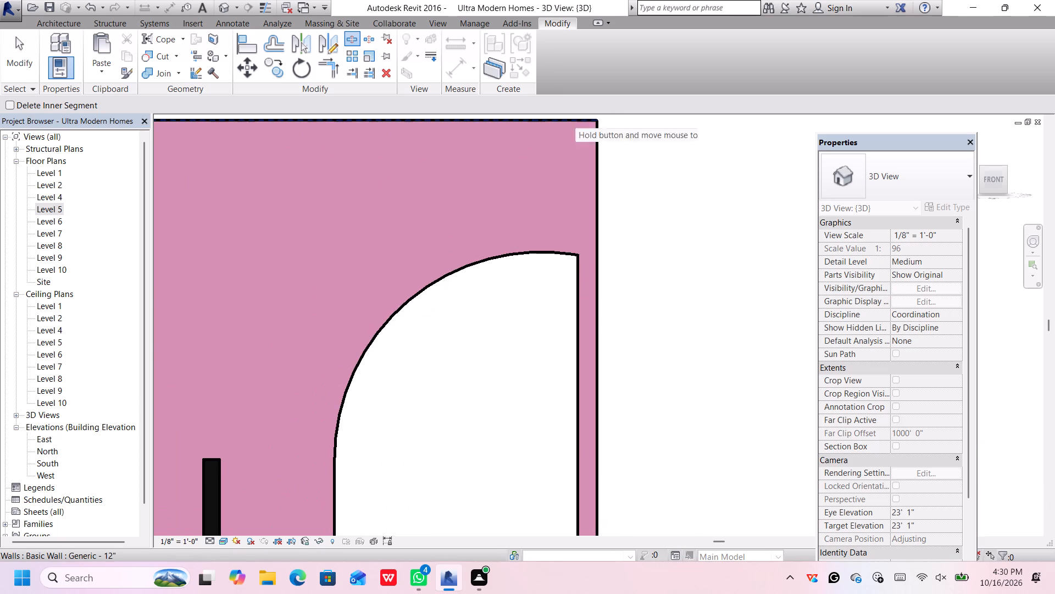
click(579, 120)
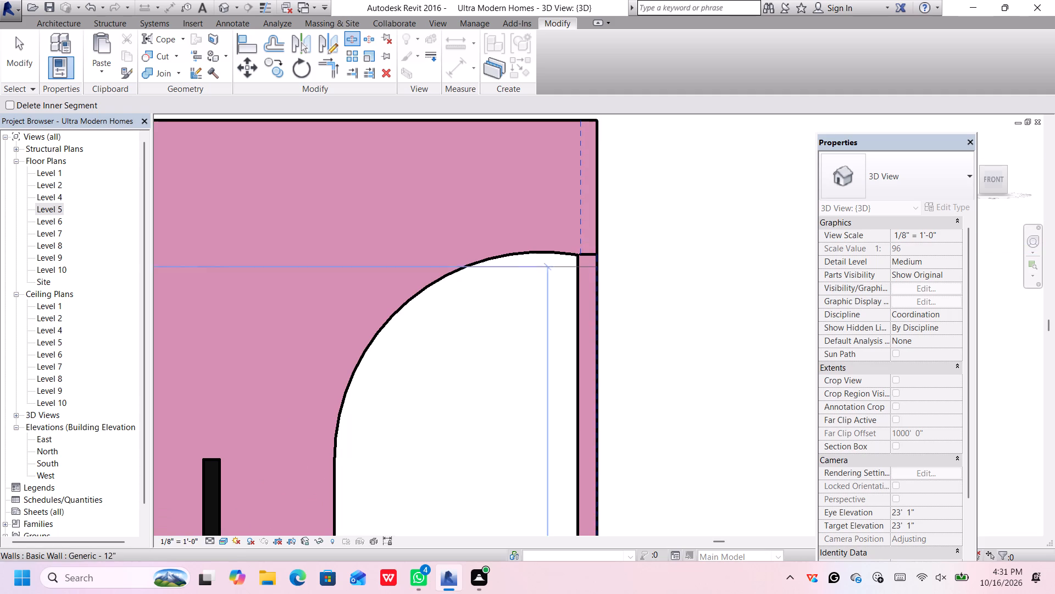
key(Escape)
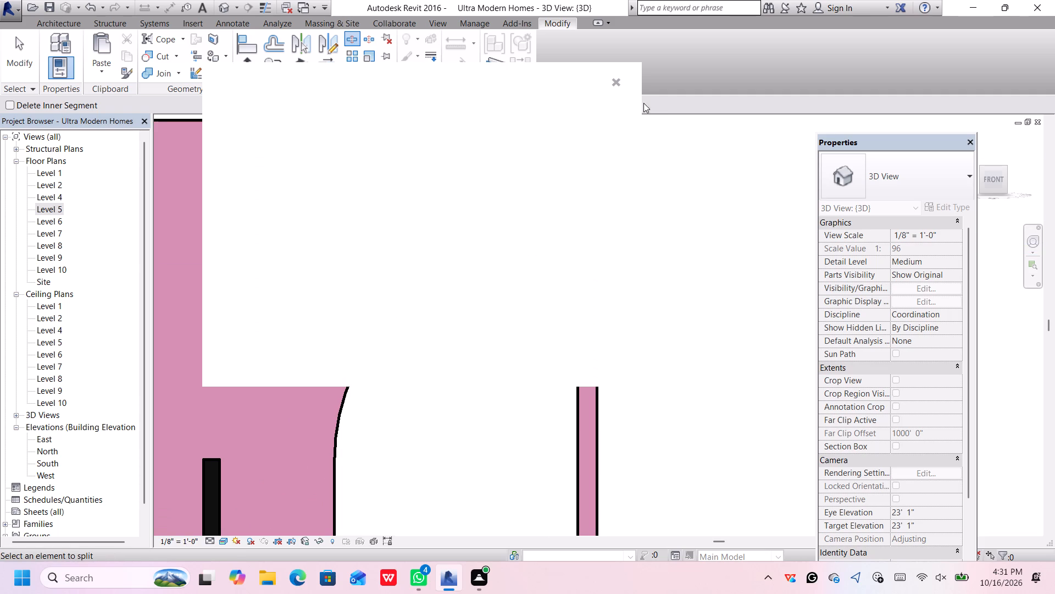
click(617, 82)
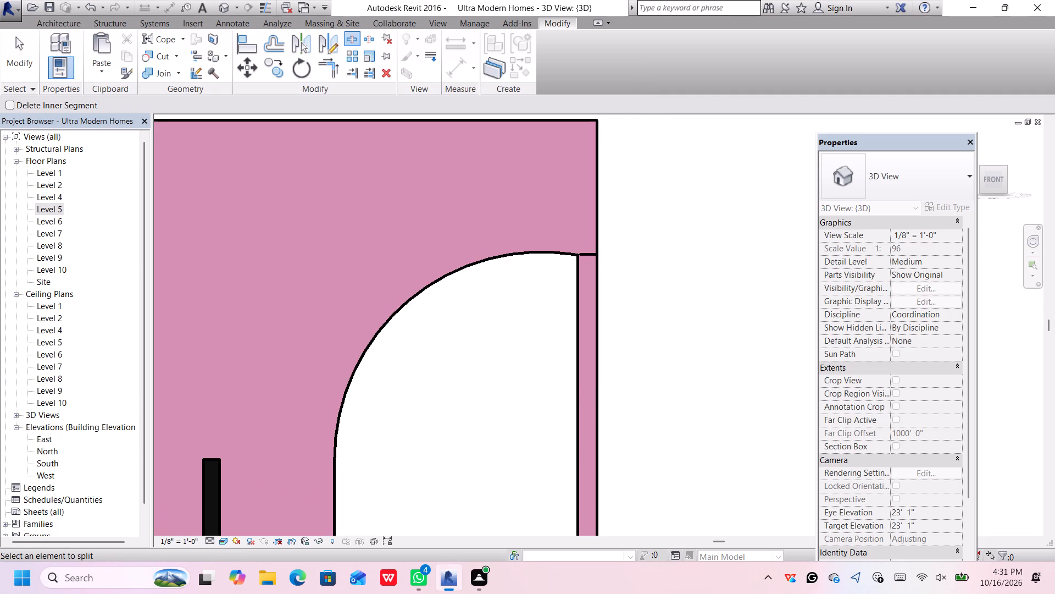
key(Escape)
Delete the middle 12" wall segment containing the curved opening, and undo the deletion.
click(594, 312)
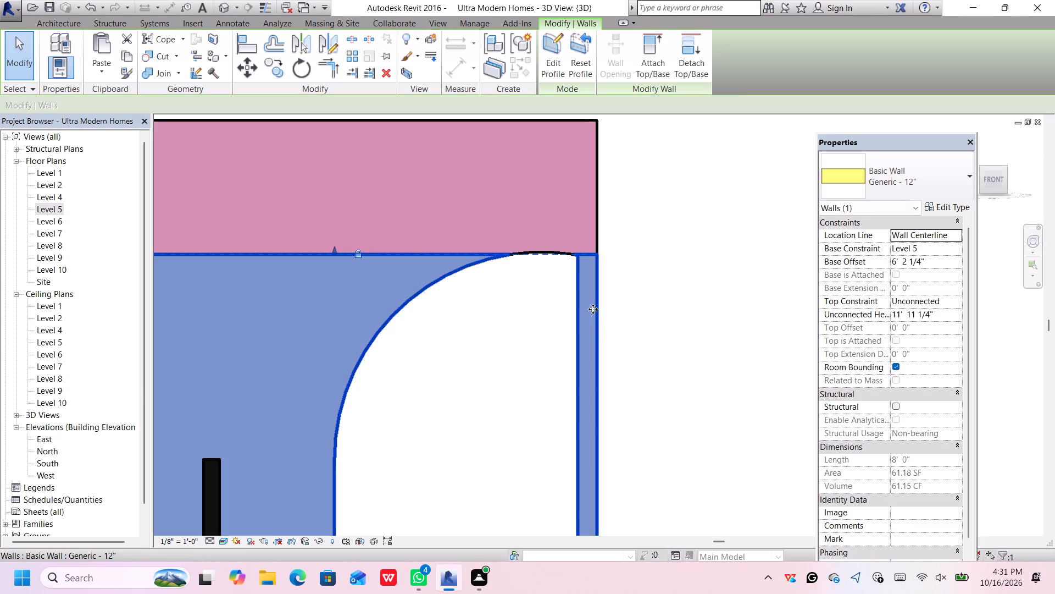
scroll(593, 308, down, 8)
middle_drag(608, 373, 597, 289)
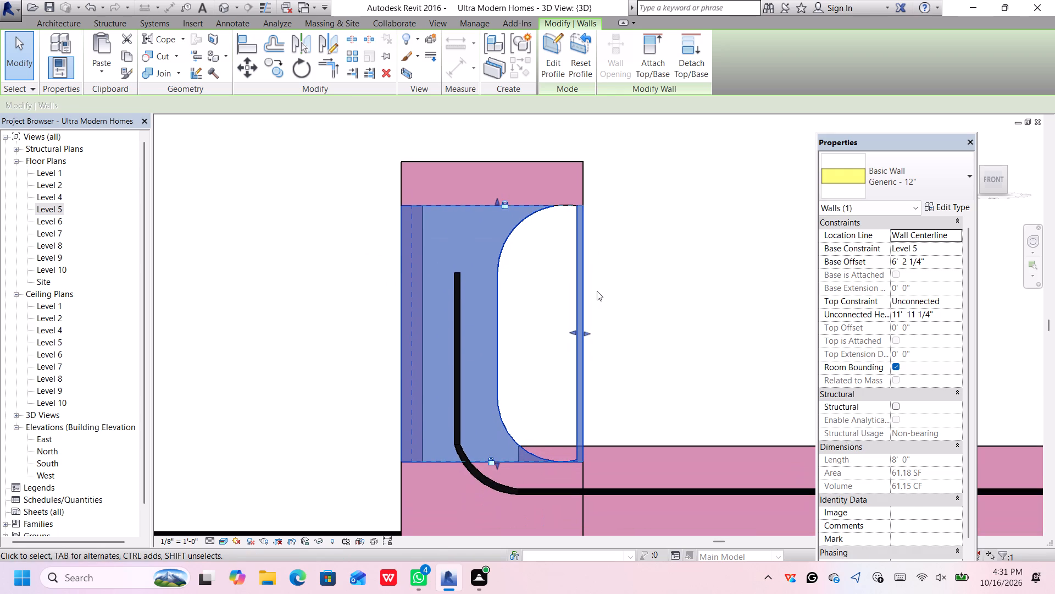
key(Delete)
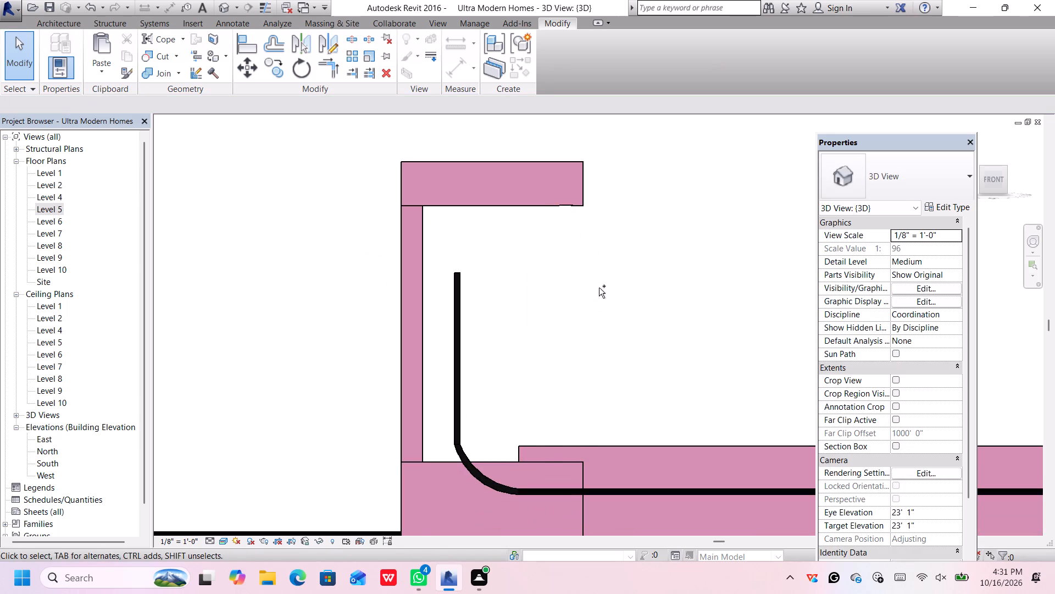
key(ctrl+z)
Split the middle 12" wall segment vertically along the opening's straight edge, separating the narrow strip beside the opening.
scroll(597, 435, up, 5)
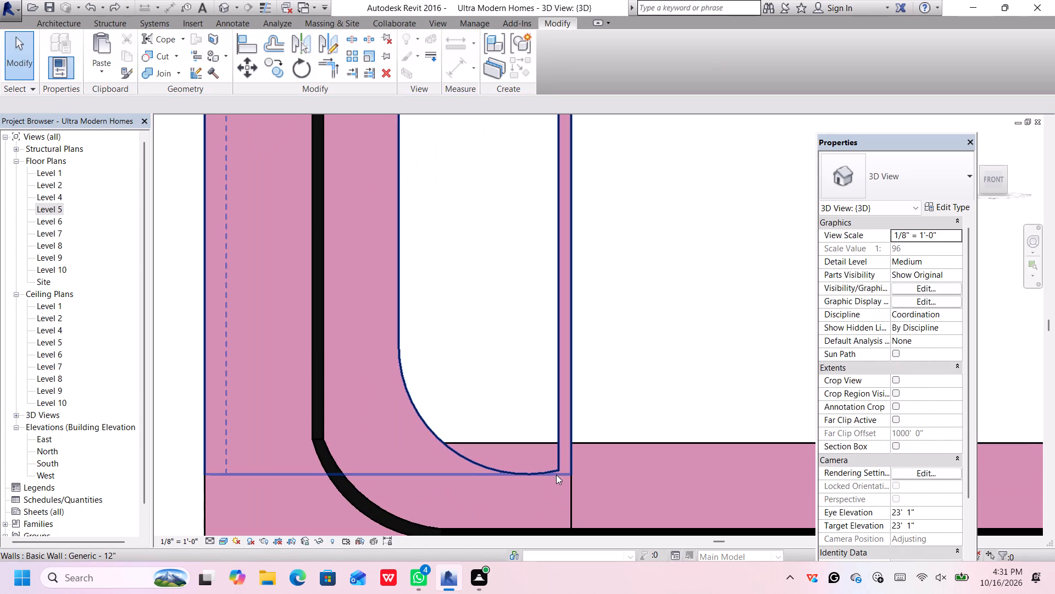
scroll(557, 475, up, 1)
scroll(557, 474, down, 4)
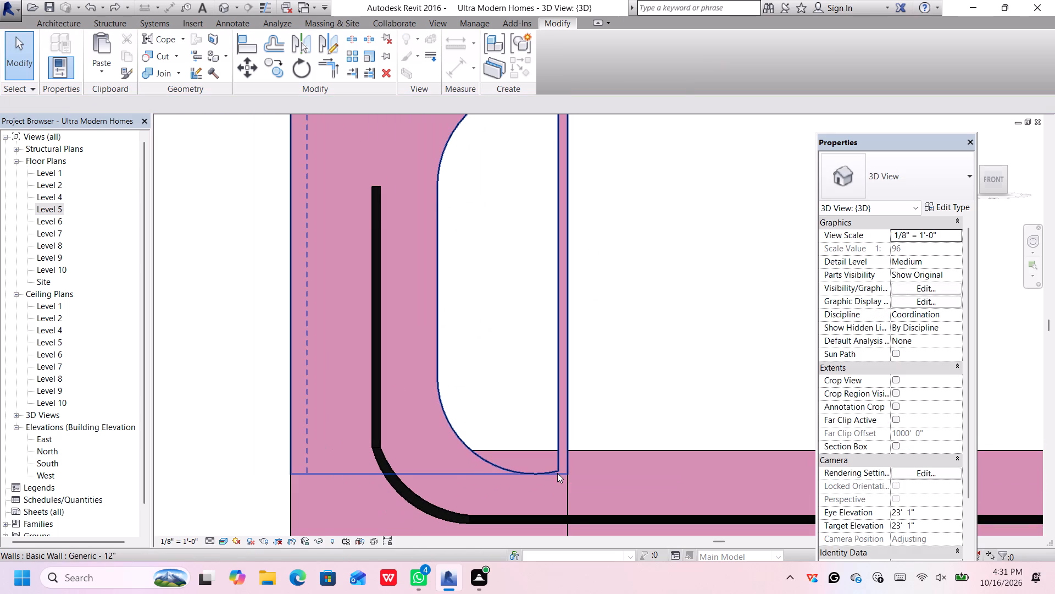
scroll(558, 473, down, 1)
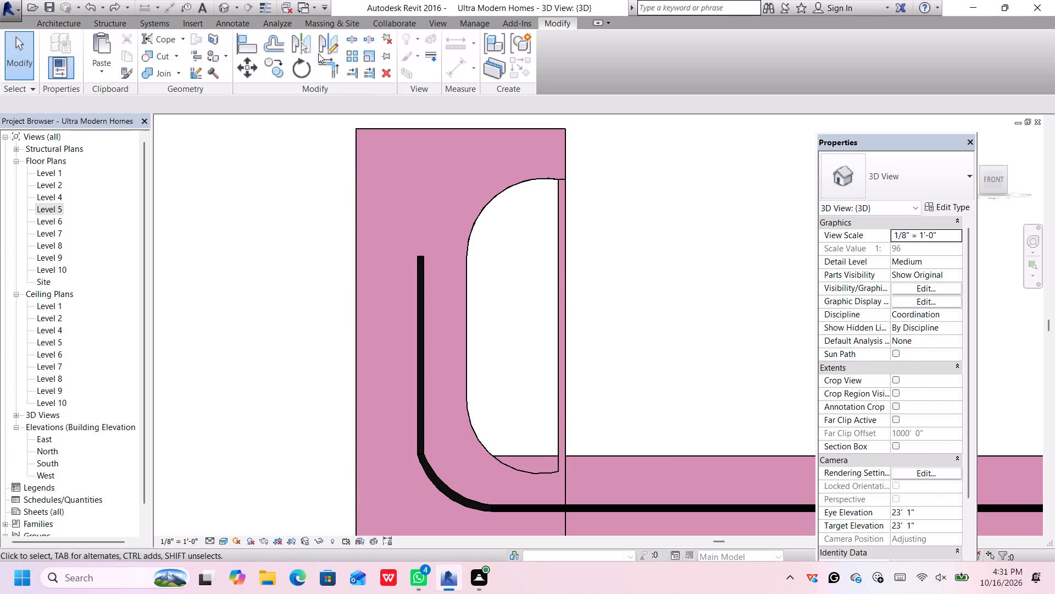
click(348, 37)
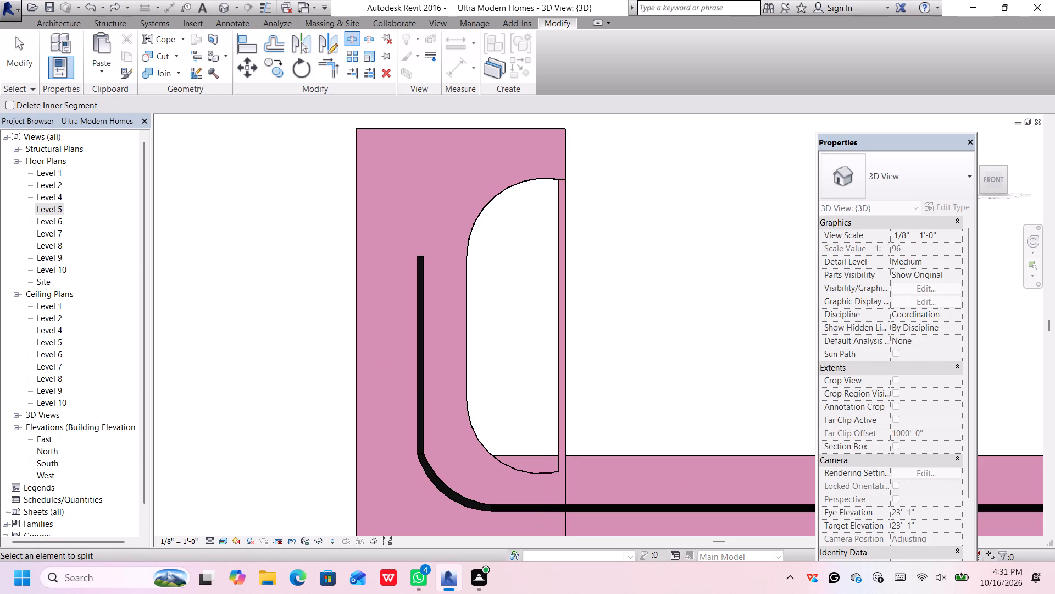
scroll(558, 464, up, 2)
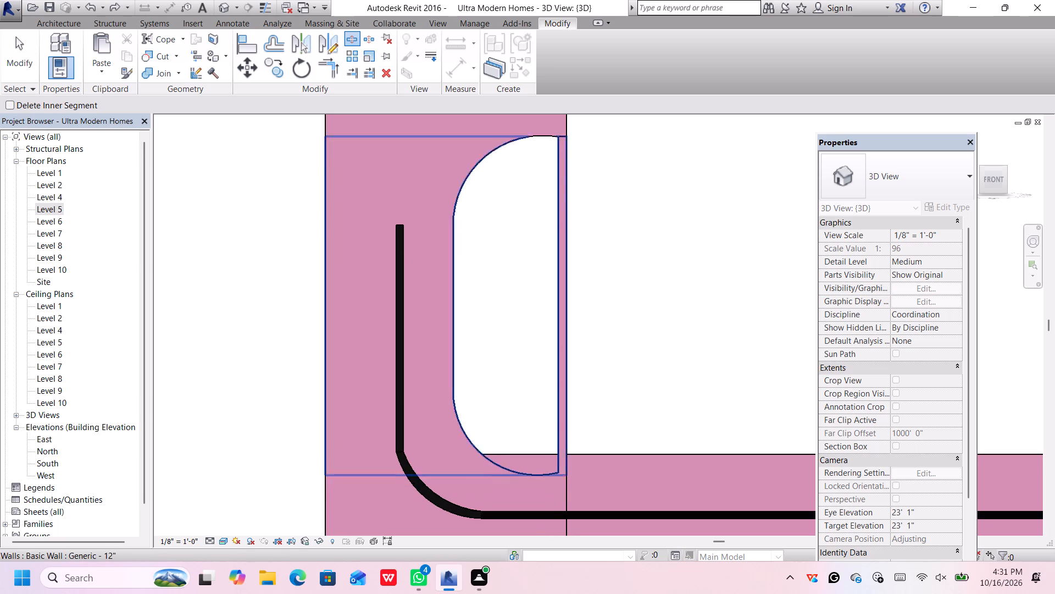
scroll(558, 469, up, 8)
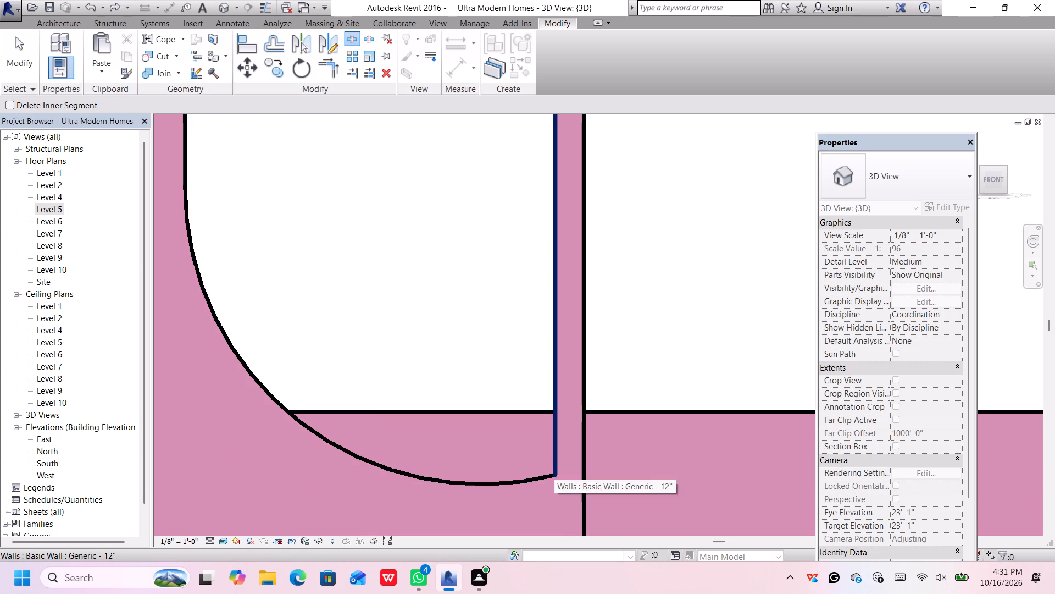
click(553, 474)
scroll(553, 474, down, 6)
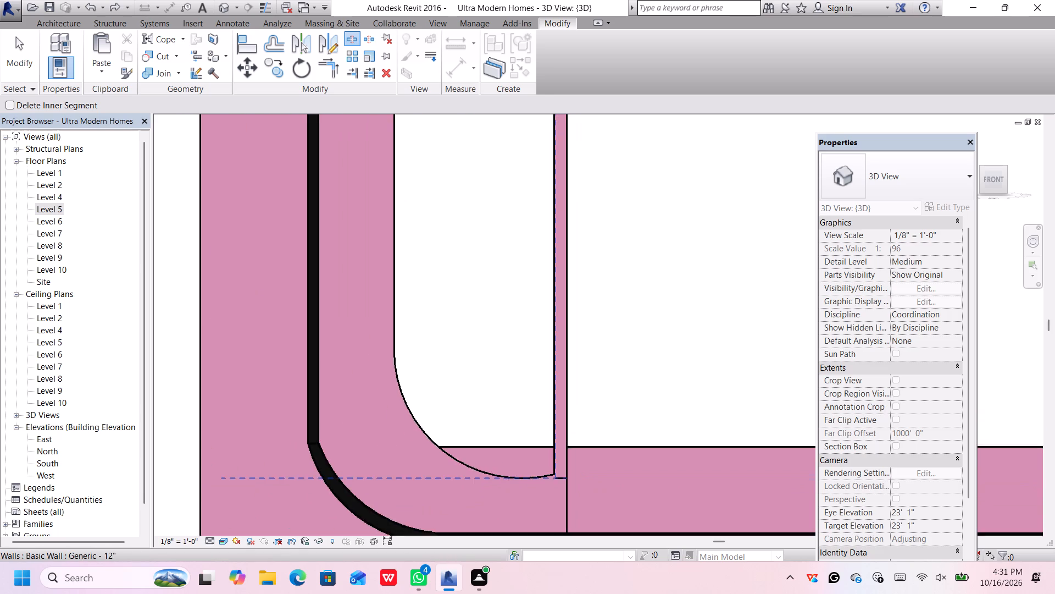
scroll(554, 477, up, 1)
scroll(556, 464, down, 1)
scroll(556, 475, up, 2)
scroll(554, 394, down, 4)
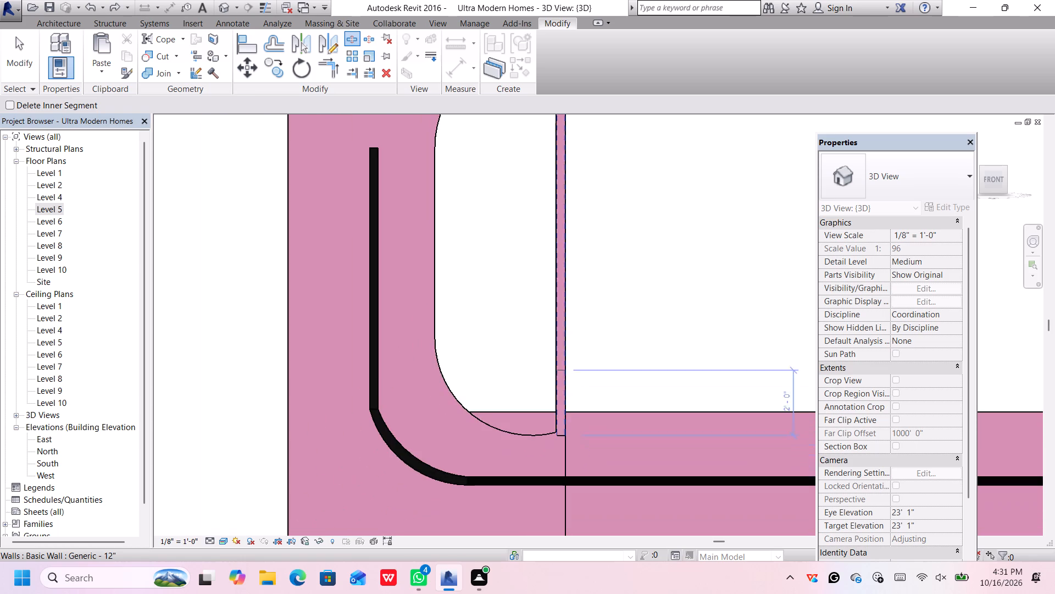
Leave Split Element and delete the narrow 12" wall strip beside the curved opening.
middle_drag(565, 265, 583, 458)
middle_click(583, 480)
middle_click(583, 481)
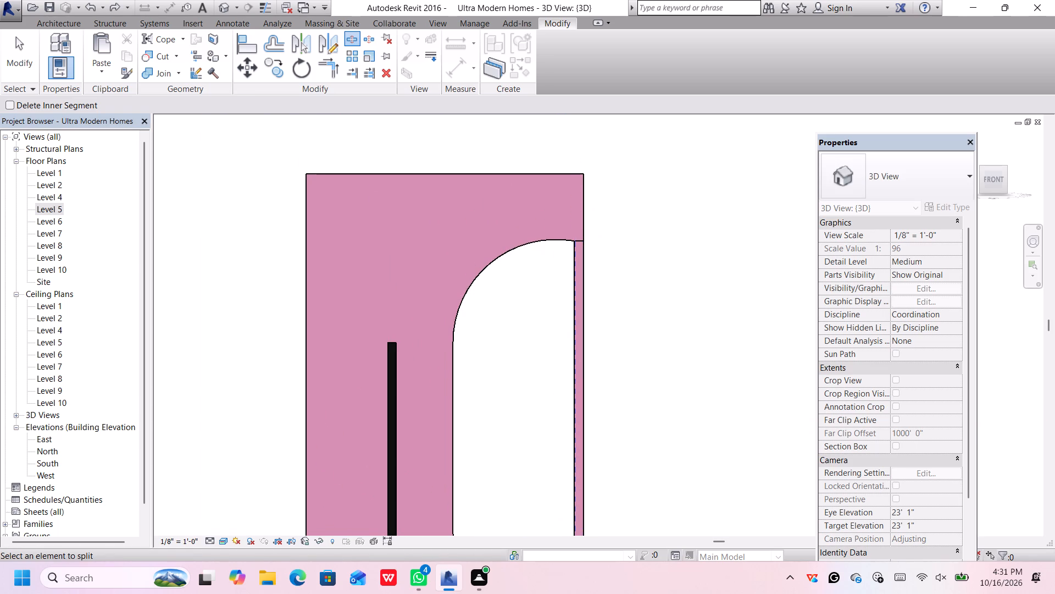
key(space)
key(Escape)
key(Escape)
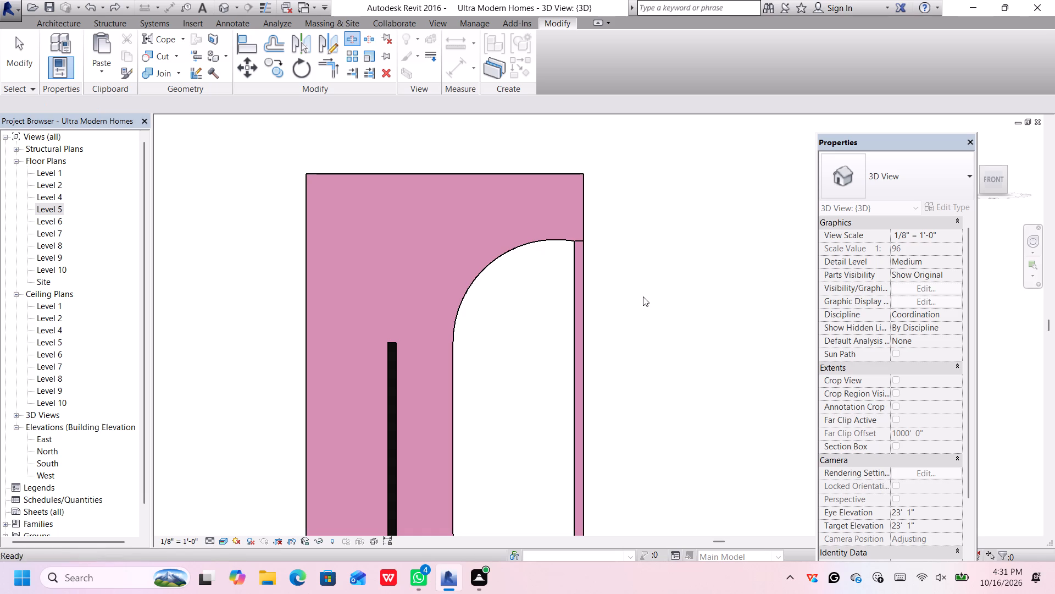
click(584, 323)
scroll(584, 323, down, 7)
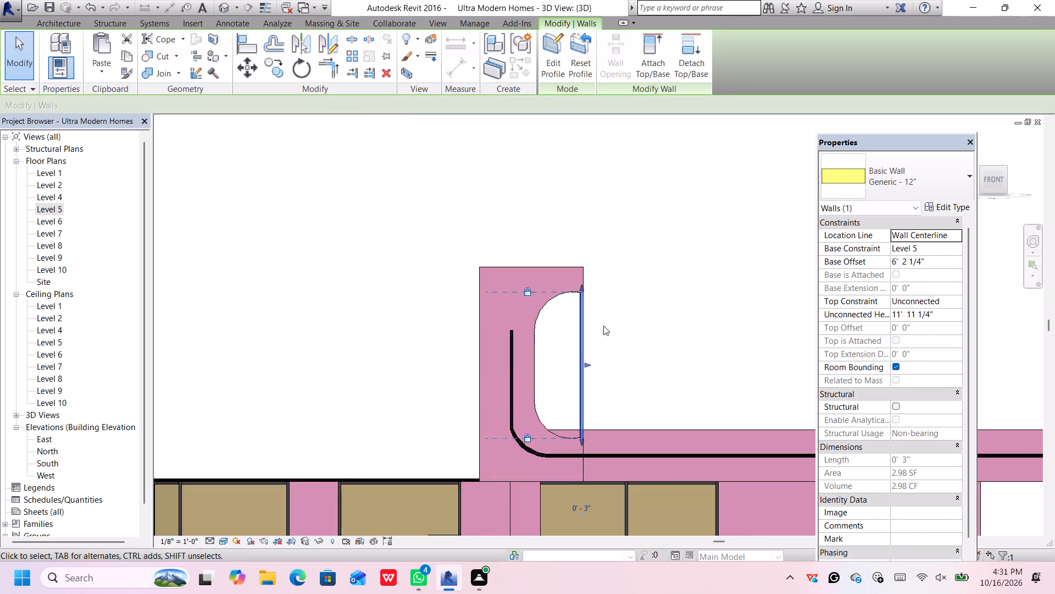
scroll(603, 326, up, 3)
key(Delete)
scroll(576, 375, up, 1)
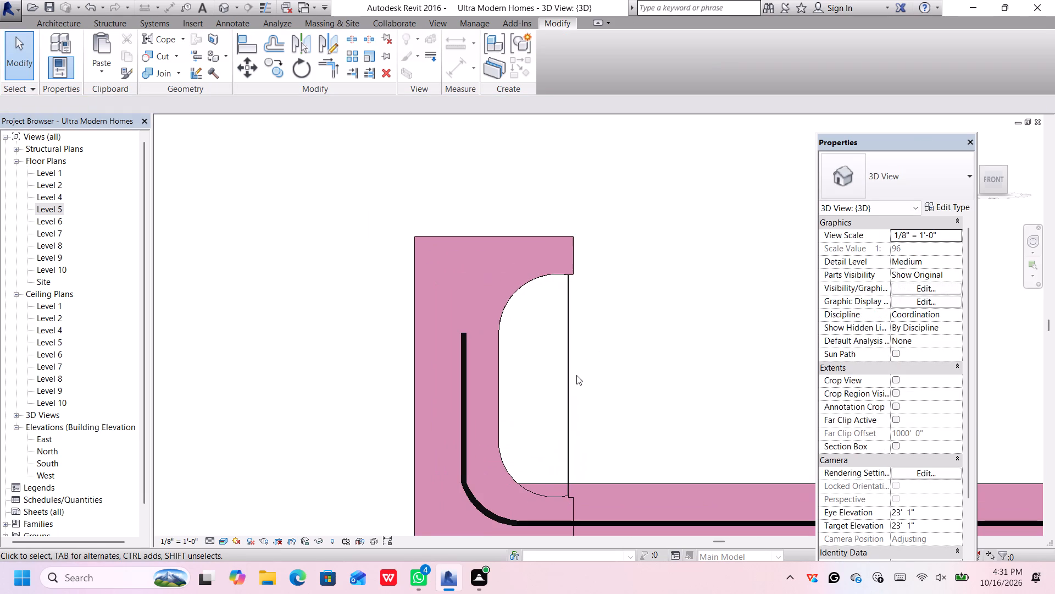
Select the middle 12" wall segment, examine its thin edge at the opening's upper corner, and dismiss the notification card.
scroll(576, 375, up, 2)
drag(579, 366, 557, 375)
scroll(558, 375, down, 6)
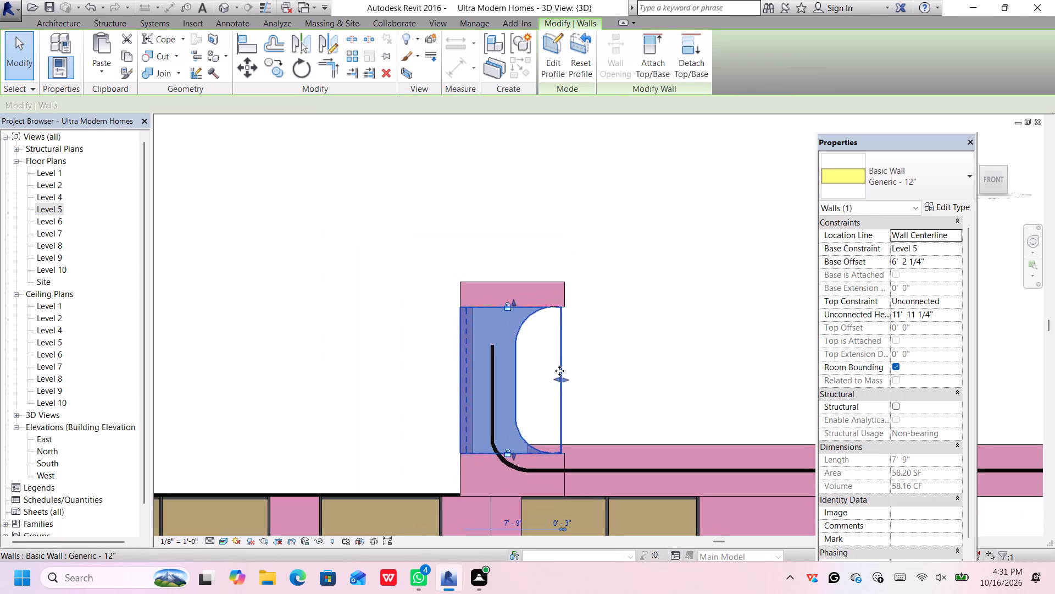
scroll(567, 393, up, 1)
middle_drag(567, 395, 556, 364)
scroll(556, 365, up, 3)
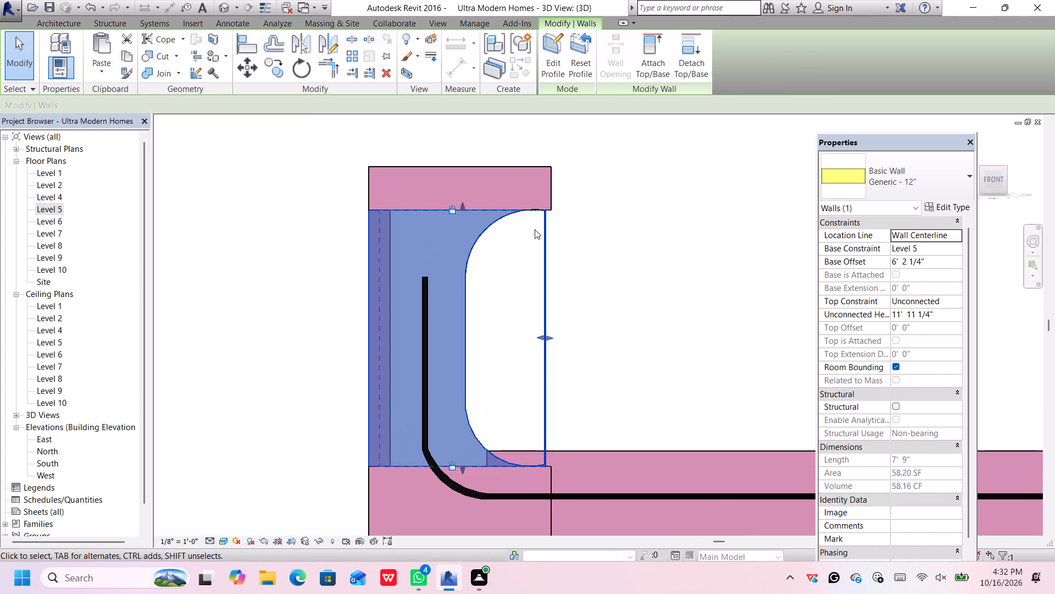
scroll(535, 229, up, 10)
scroll(564, 183, up, 3)
middle_drag(566, 182, 566, 188)
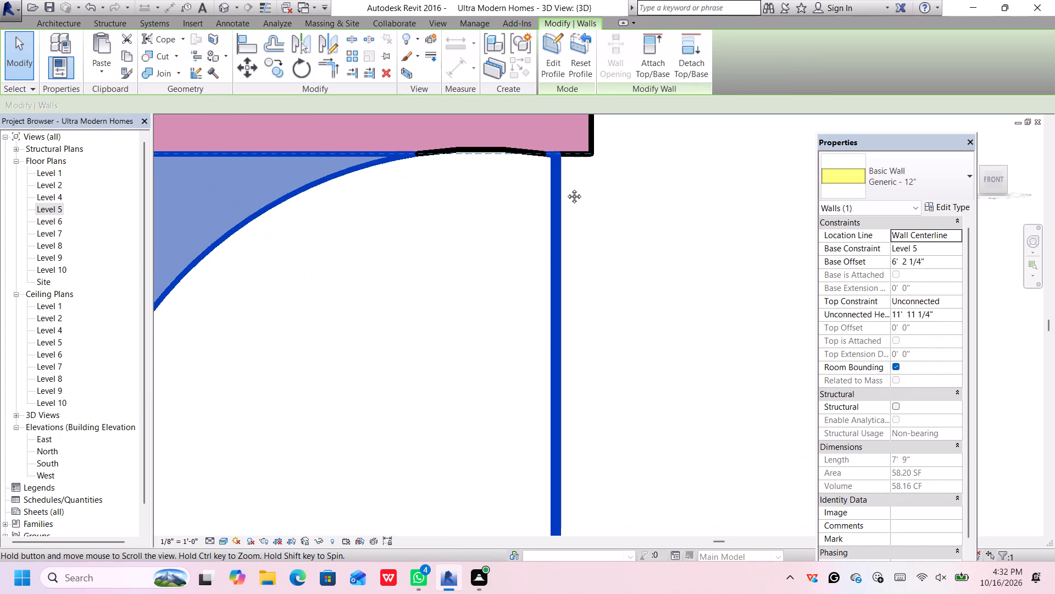
middle_drag(566, 188, 554, 273)
scroll(553, 272, up, 15)
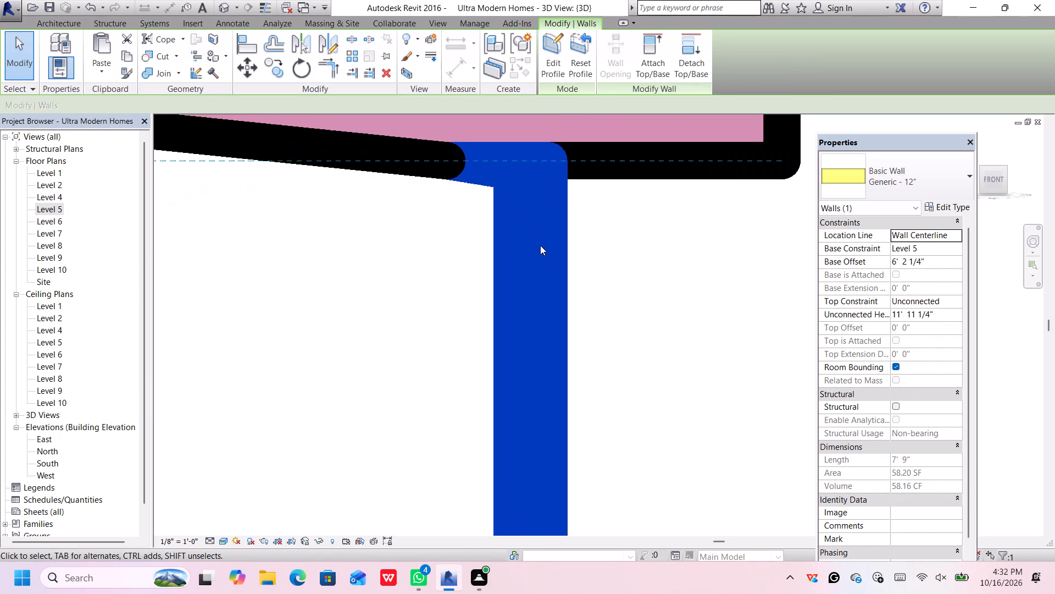
scroll(542, 244, down, 5)
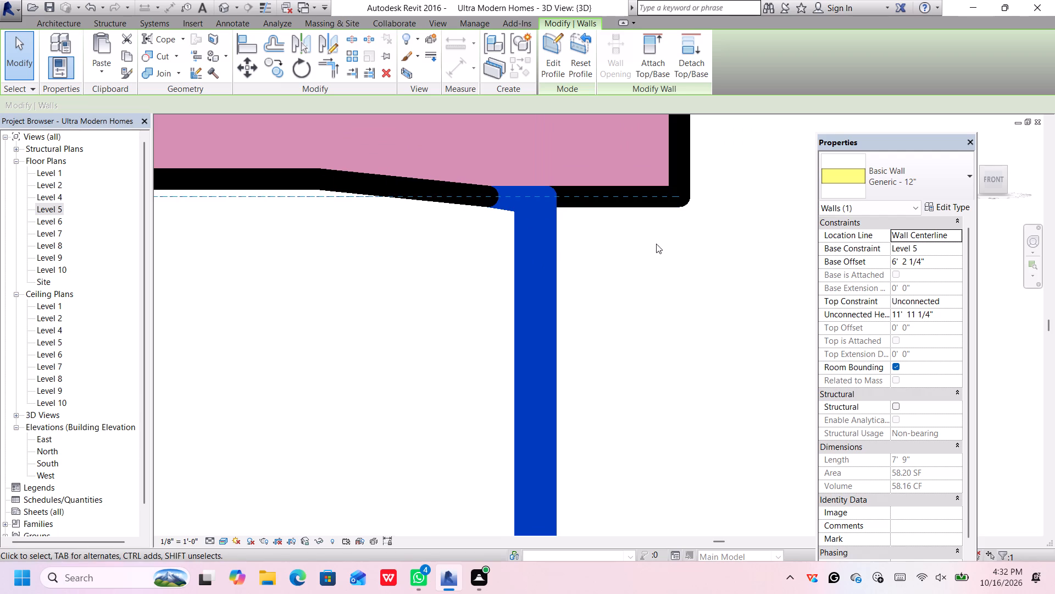
click(641, 286)
click(545, 263)
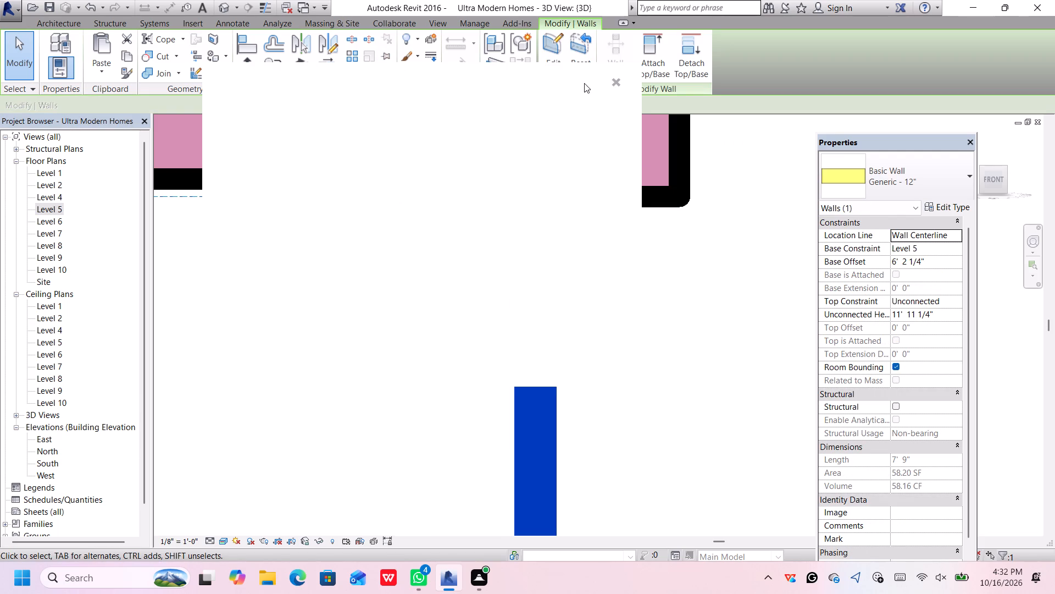
click(618, 78)
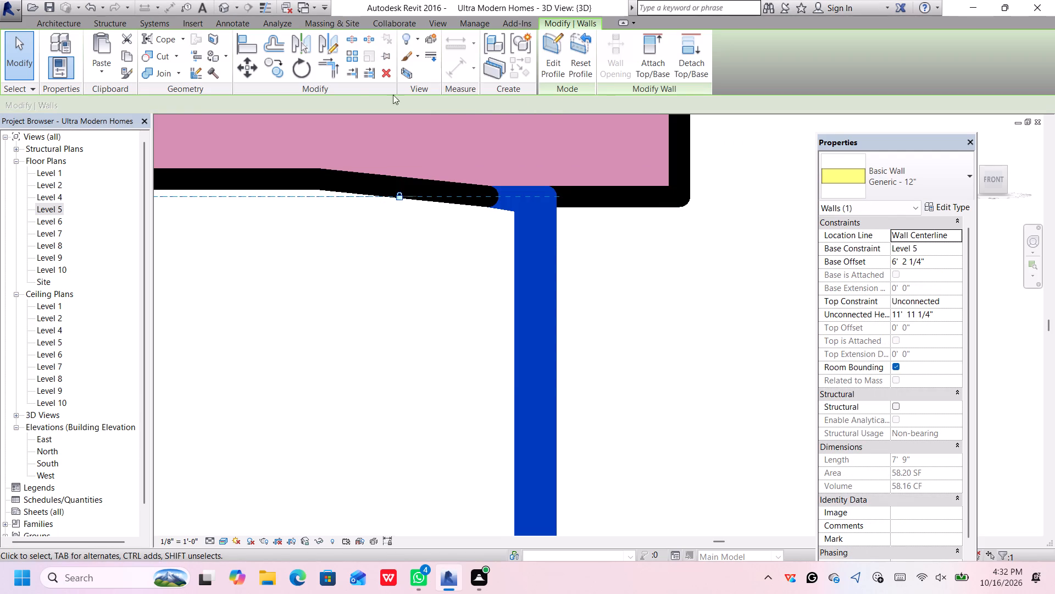
scroll(496, 200, down, 9)
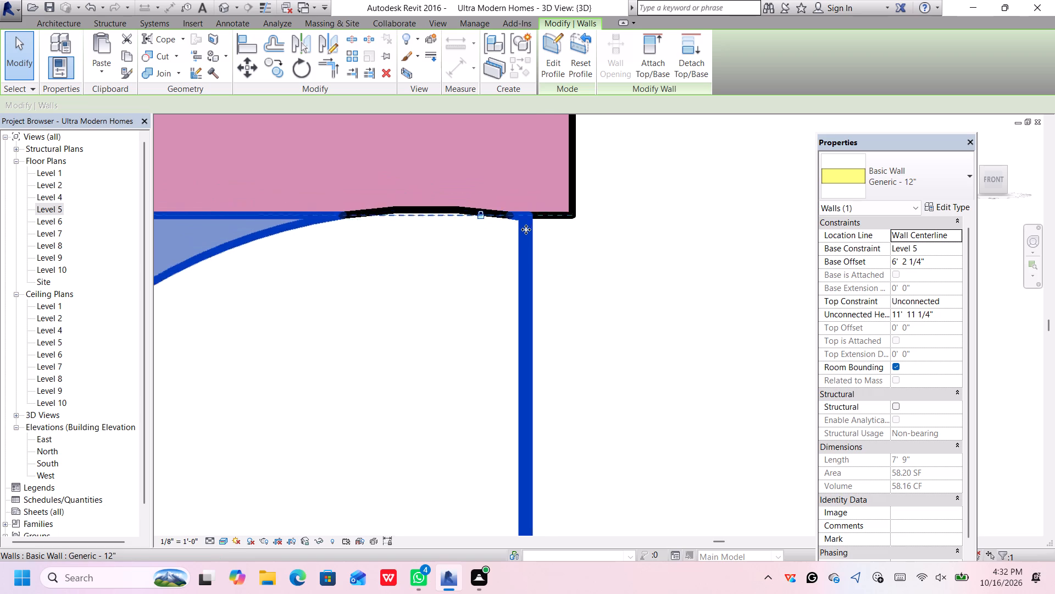
scroll(526, 229, down, 16)
click(590, 292)
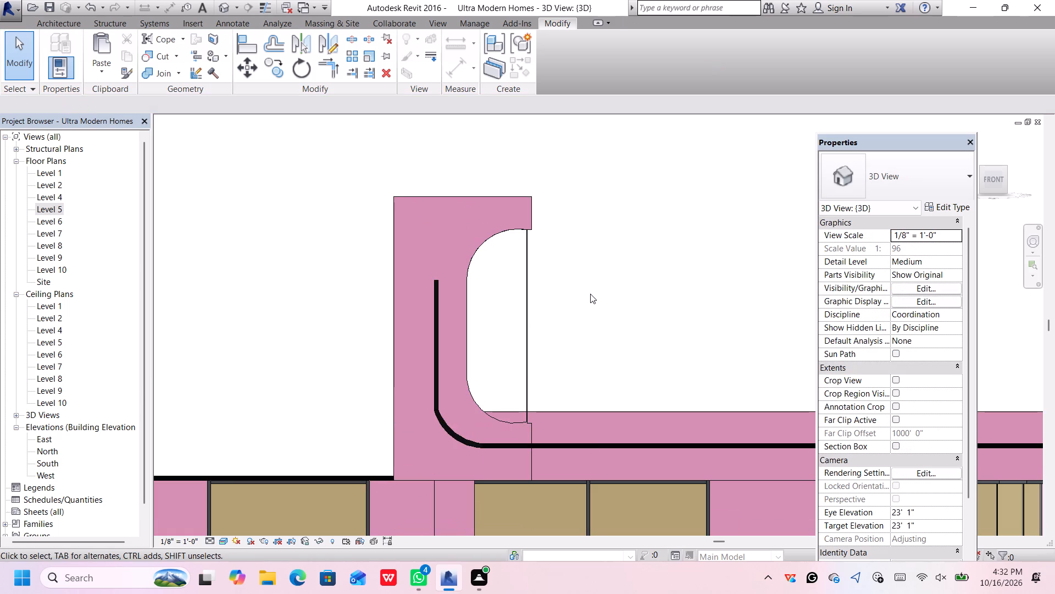
Examine the thin wall edge where the opening's straight side meets the lower wall segment.
scroll(538, 410, up, 9)
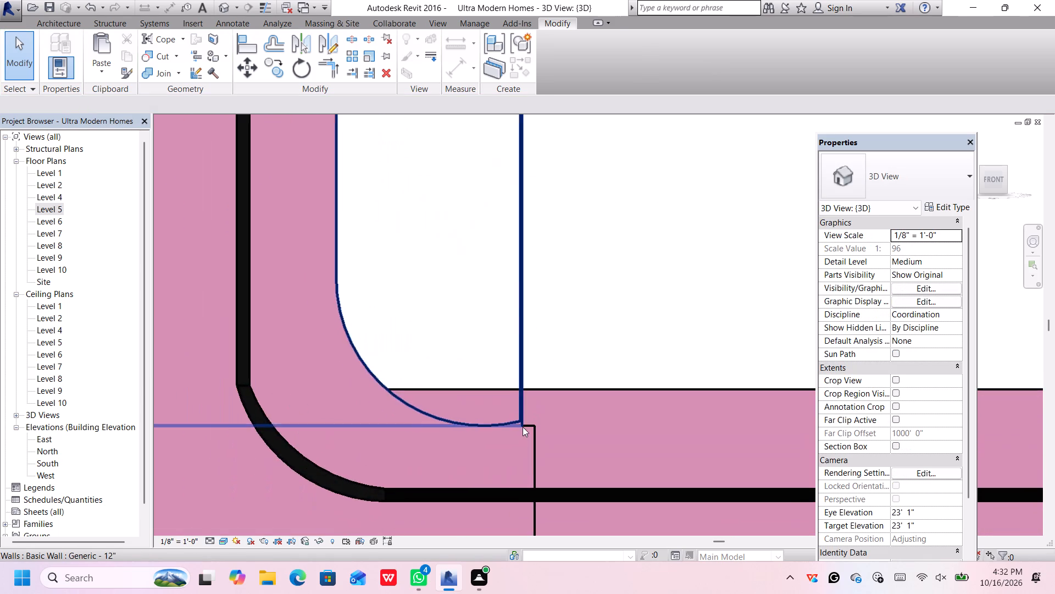
scroll(523, 427, up, 7)
scroll(651, 199, down, 10)
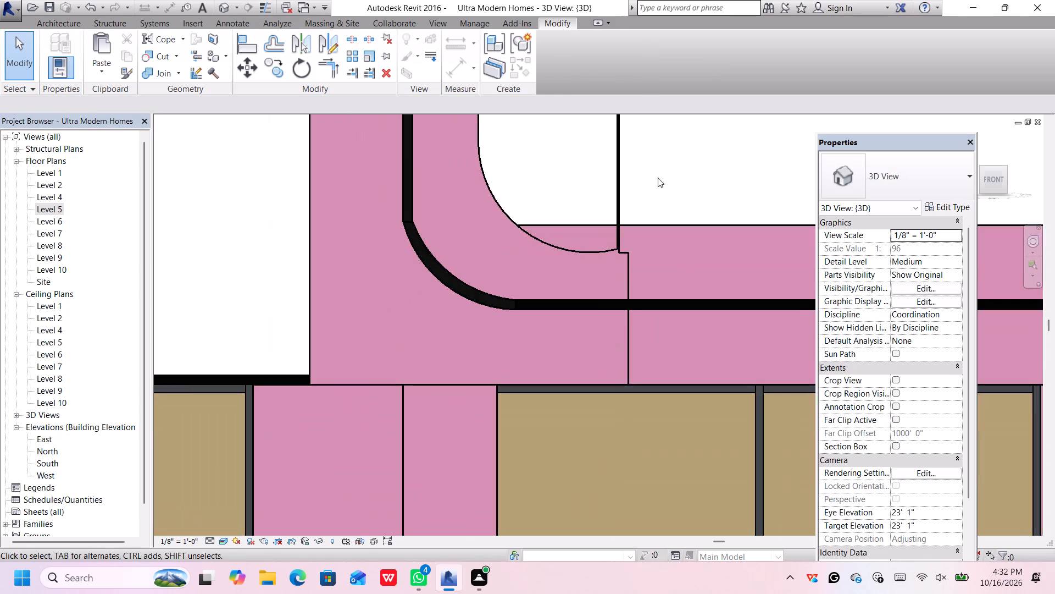
middle_drag(678, 144, 514, 479)
scroll(528, 442, down, 2)
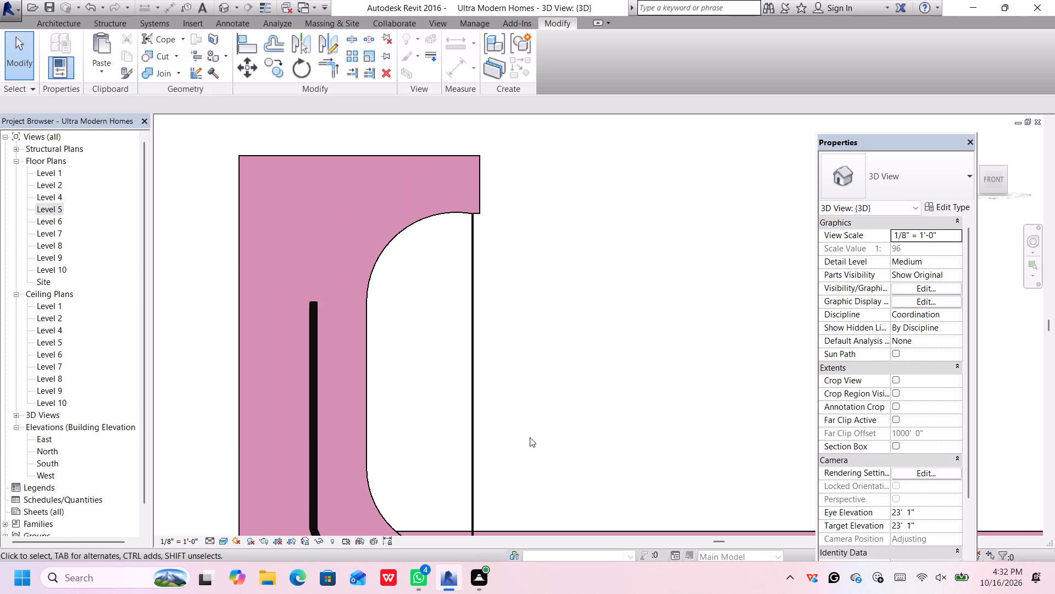
Undo the strip deletion and the preceding vertical splits of the middle and top 12" wall segments.
key(ctrl+z)
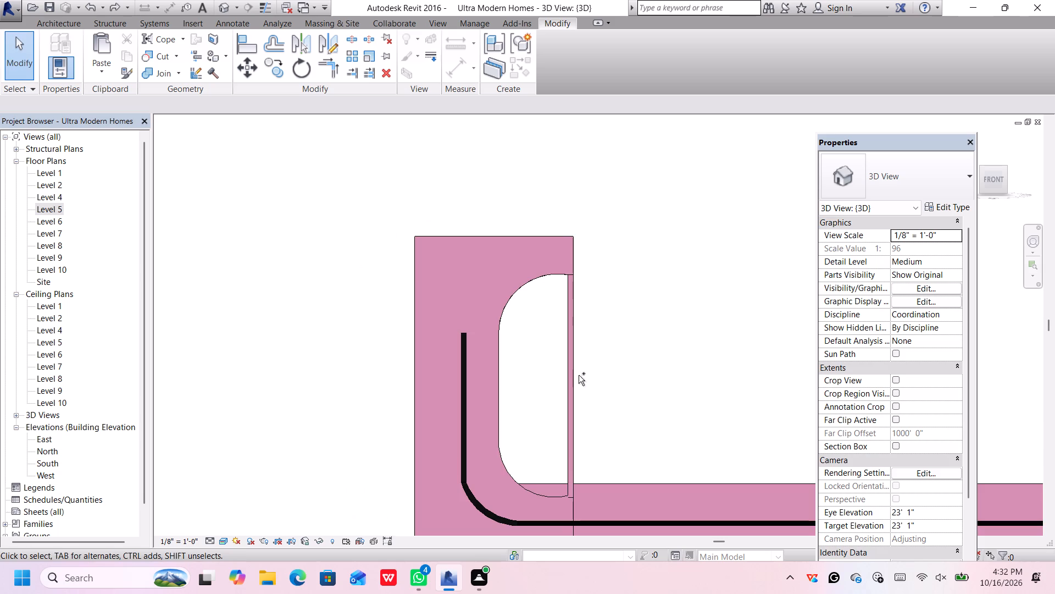
key(ctrl+z)
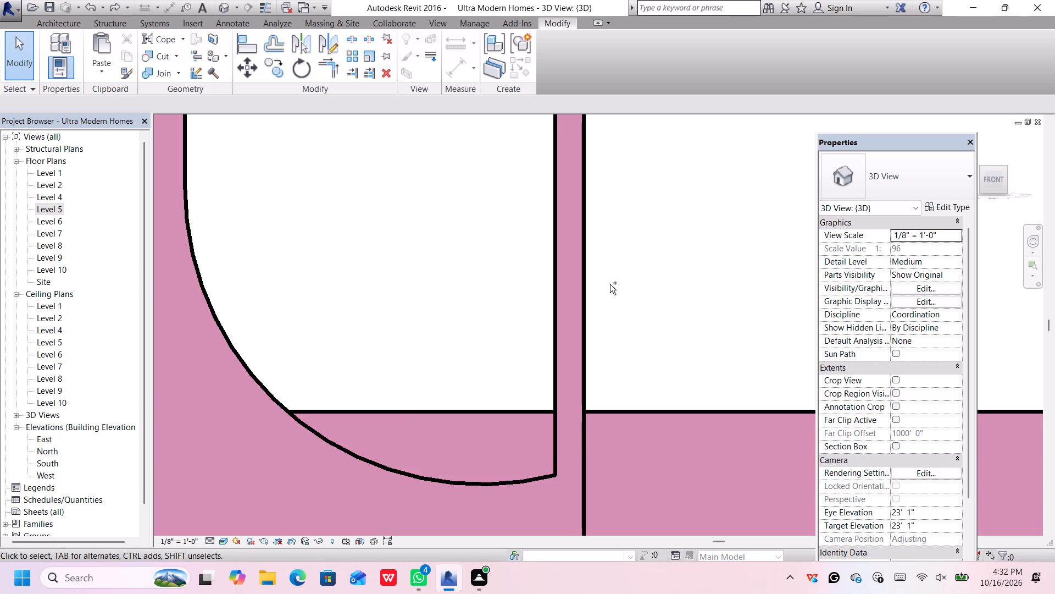
ctrl+scroll(610, 285, down, 10)
ctrl+scroll(603, 290, up, 1)
ctrl+scroll(551, 477, down, 6)
ctrl+scroll(617, 328, down, 6)
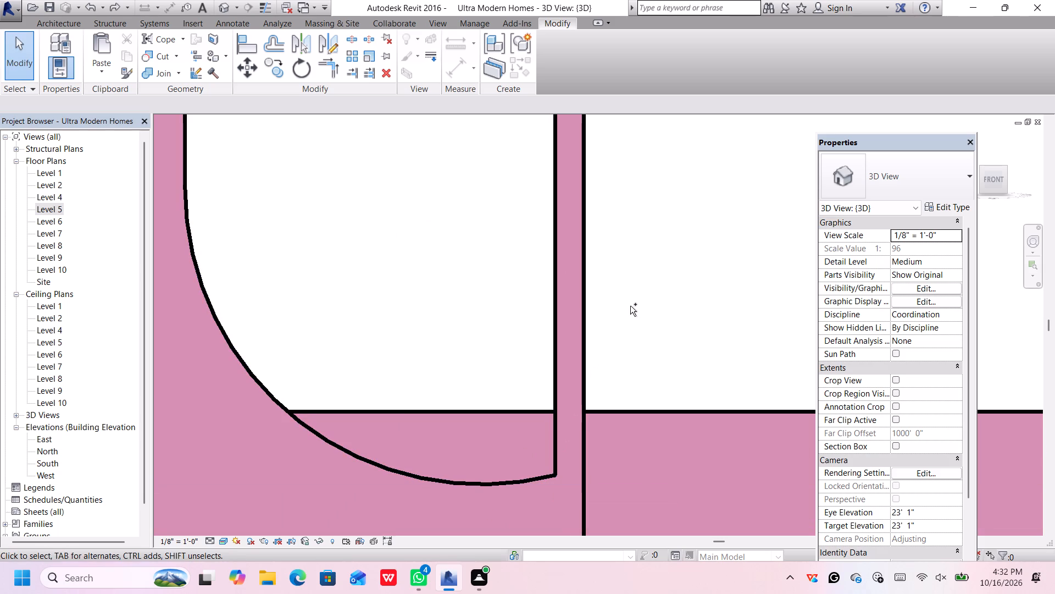
ctrl+scroll(634, 302, down, 3)
ctrl+click(634, 302)
ctrl+scroll(629, 262, down, 7)
ctrl+middle_drag(643, 244, 649, 268)
ctrl+scroll(648, 269, down, 8)
key(ctrl+Escape)
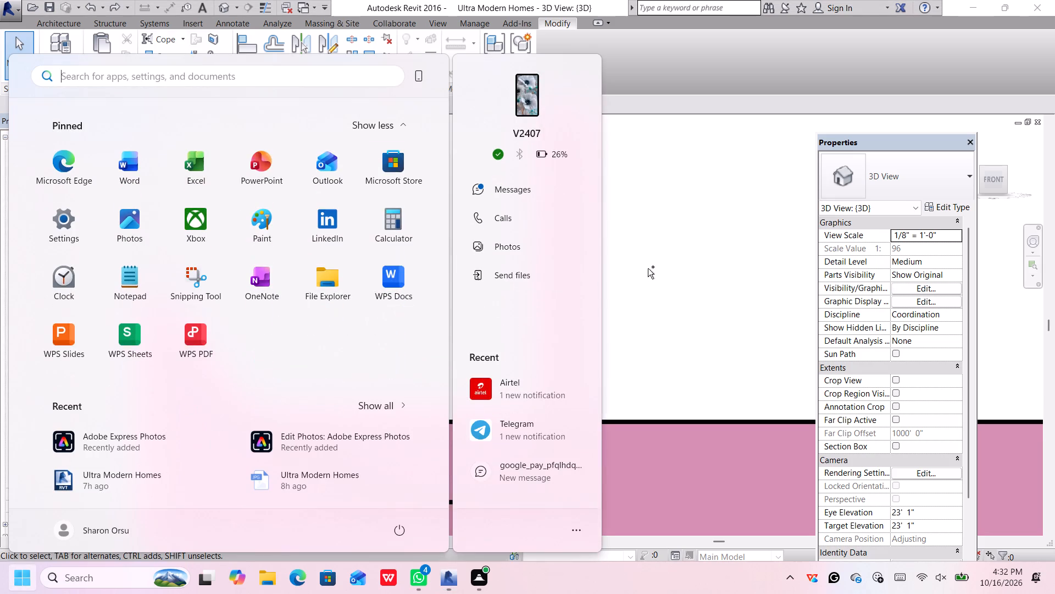
scroll(648, 268, down, 3)
click(648, 259)
scroll(648, 259, down, 6)
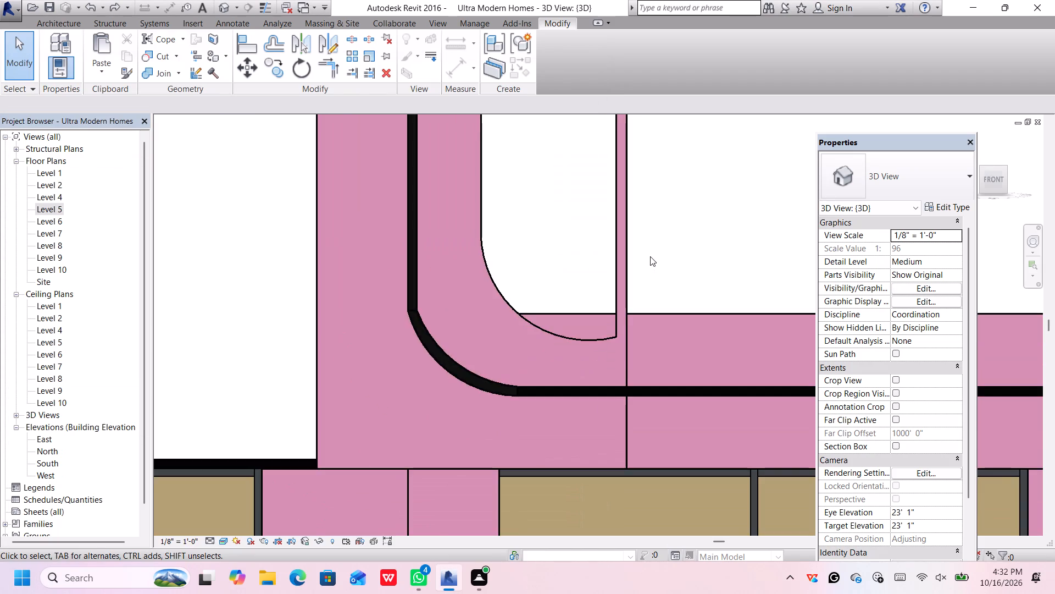
scroll(665, 232, down, 2)
middle_drag(669, 222, 583, 460)
scroll(556, 276, up, 2)
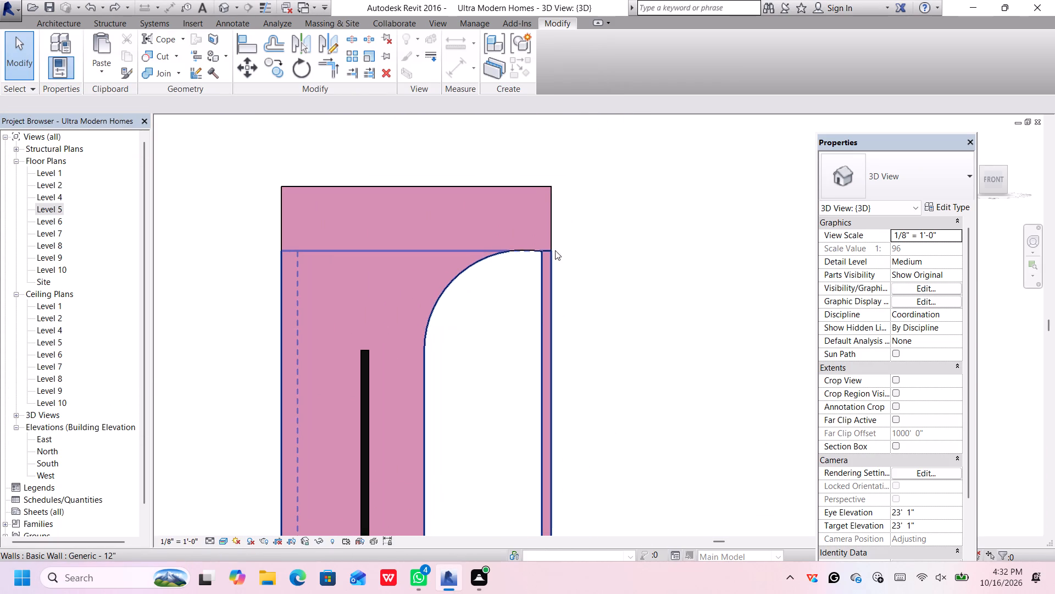
key(ctrl+z)
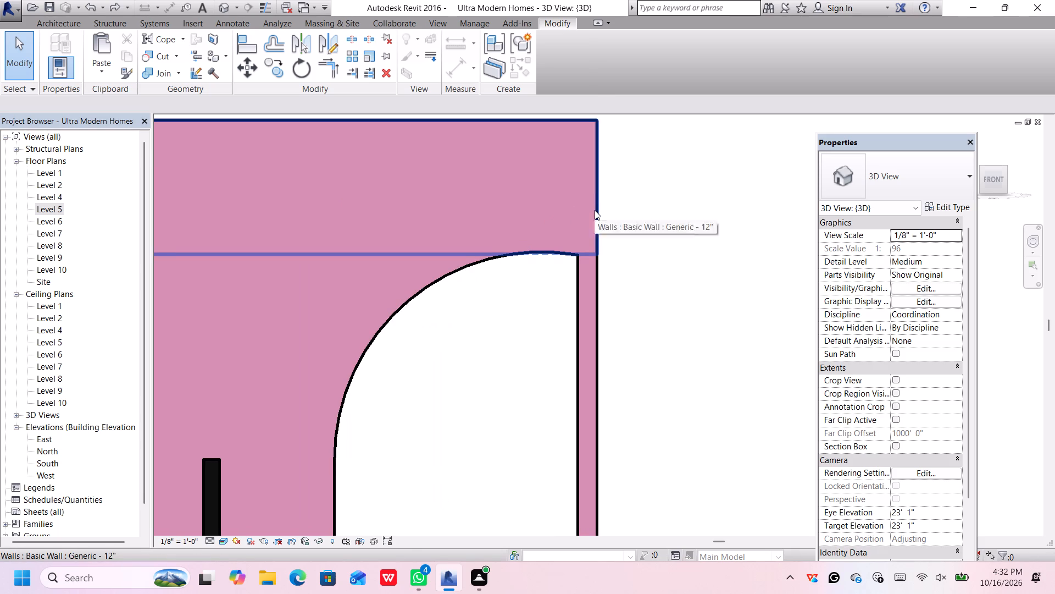
Restart Split Element and split the middle 12" wall segment vertically along the opening's straight edge near its upper corner.
scroll(595, 210, down, 3)
middle_drag(604, 217, 558, 230)
scroll(547, 257, up, 3)
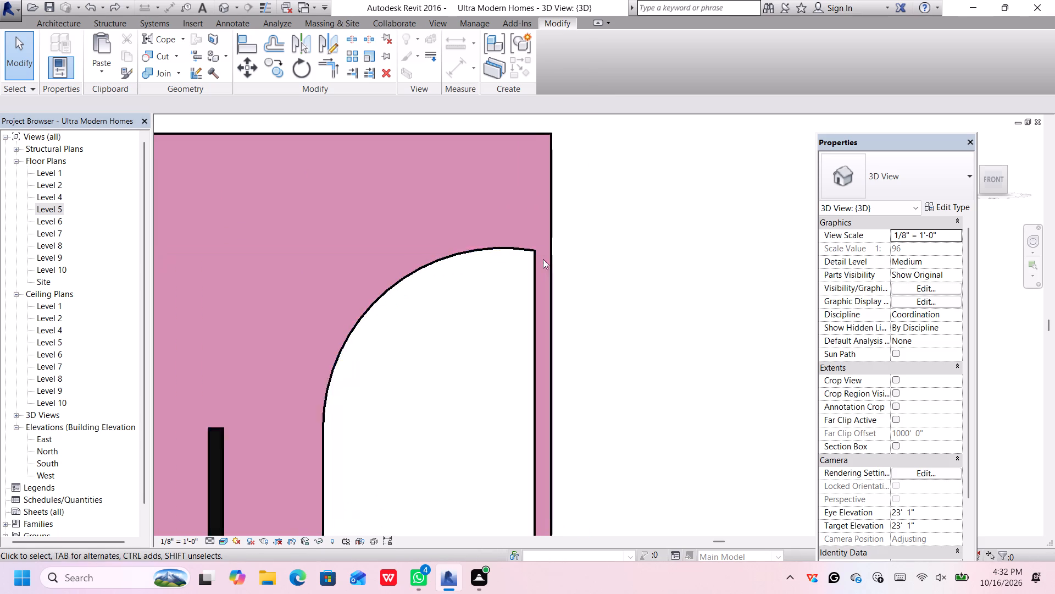
scroll(543, 259, up, 2)
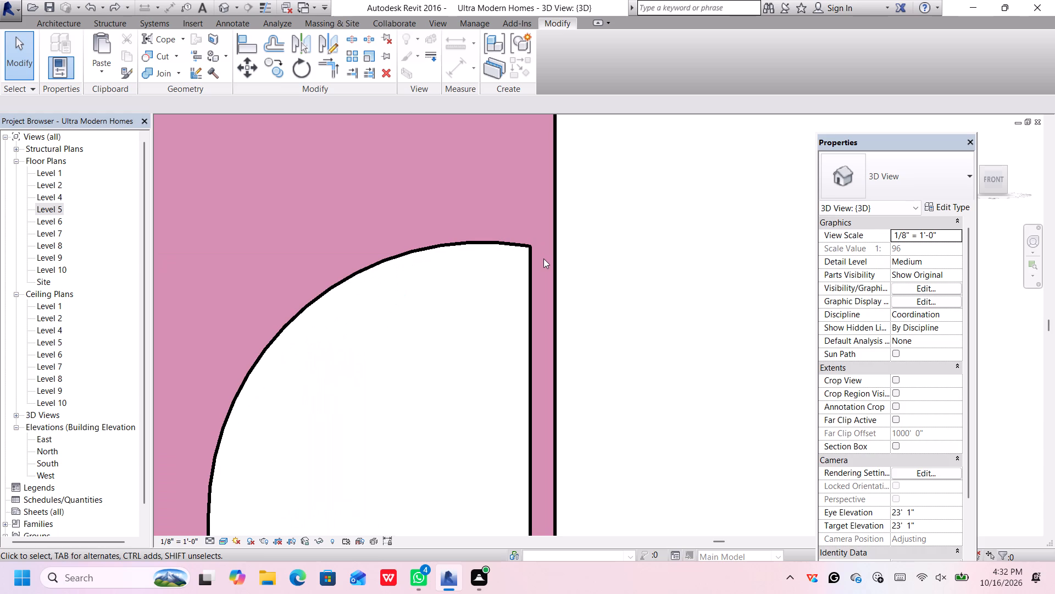
scroll(549, 158, down, 1)
middle_drag(565, 171, 565, 176)
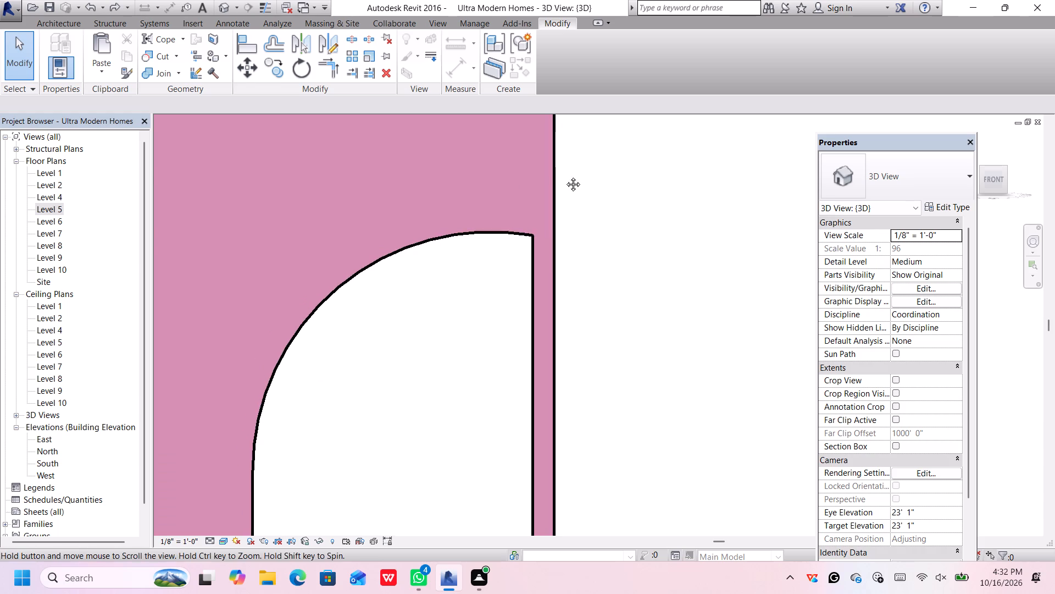
middle_drag(565, 176, 536, 276)
middle_click(536, 276)
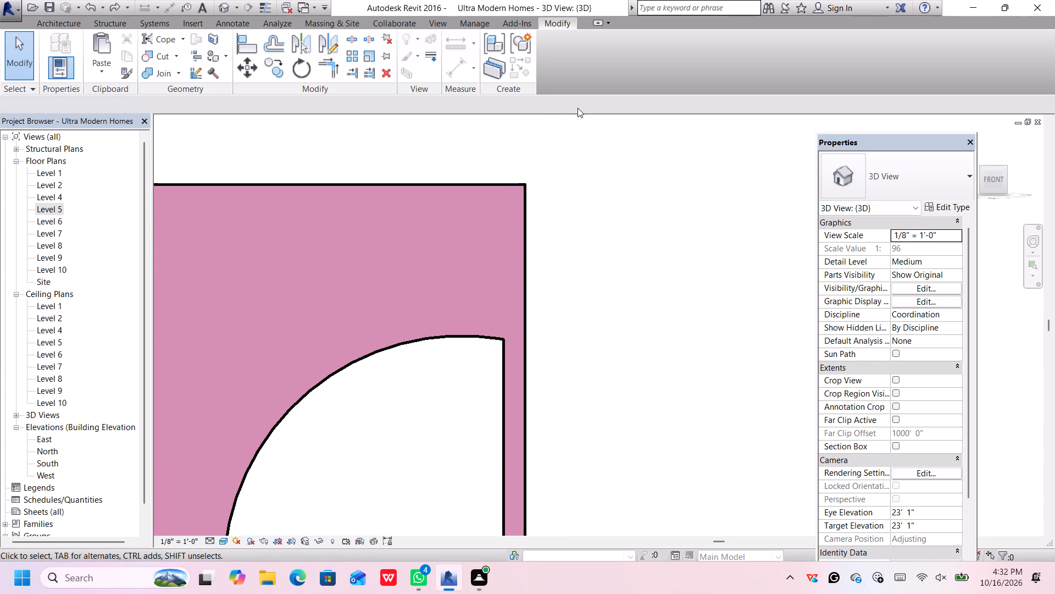
click(348, 36)
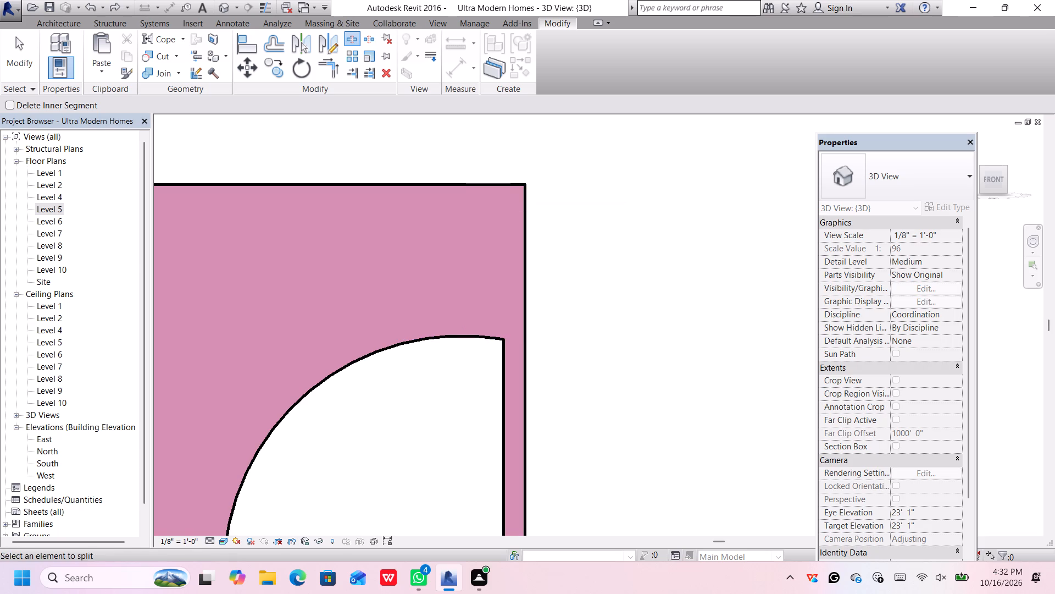
scroll(503, 350, up, 3)
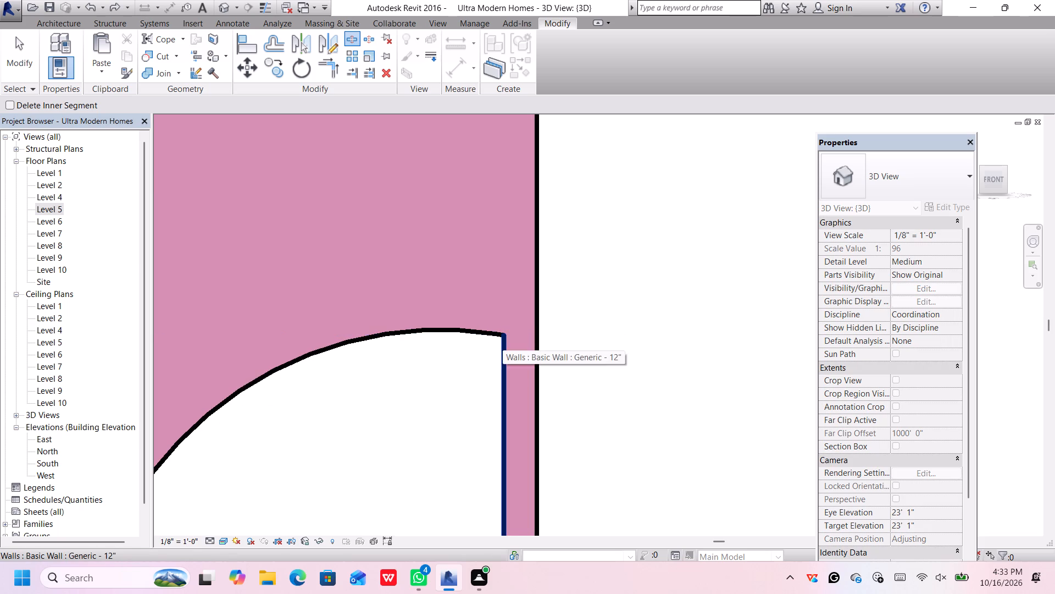
click(503, 344)
scroll(503, 344, down, 6)
scroll(503, 345, up, 4)
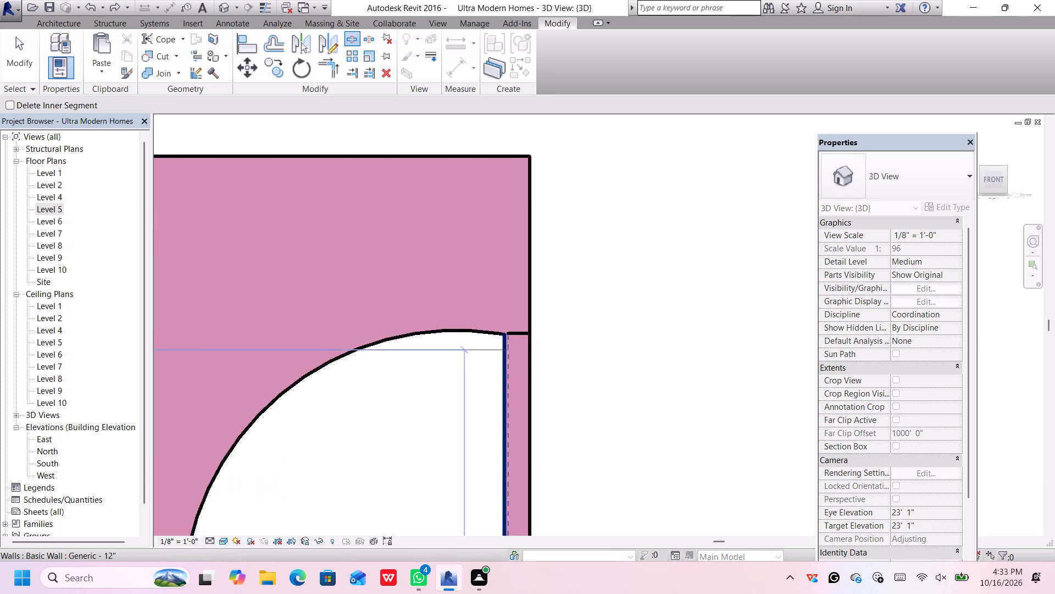
scroll(501, 353, up, 2)
middle_drag(506, 358, 504, 344)
middle_drag(503, 340, 501, 329)
middle_click(500, 320)
middle_click(500, 316)
middle_click(500, 313)
middle_click(500, 310)
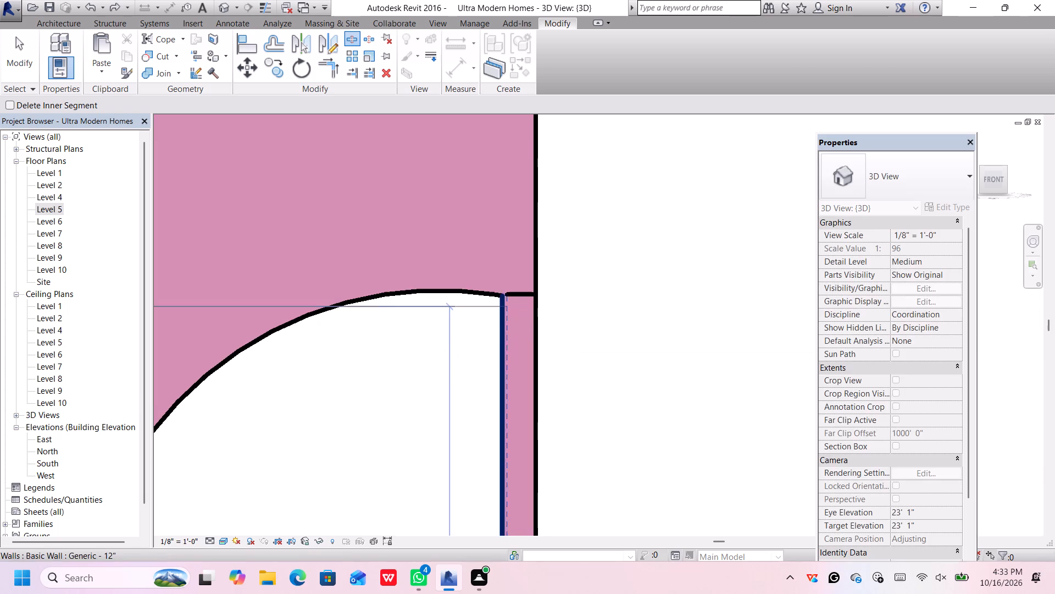
scroll(497, 305, up, 4)
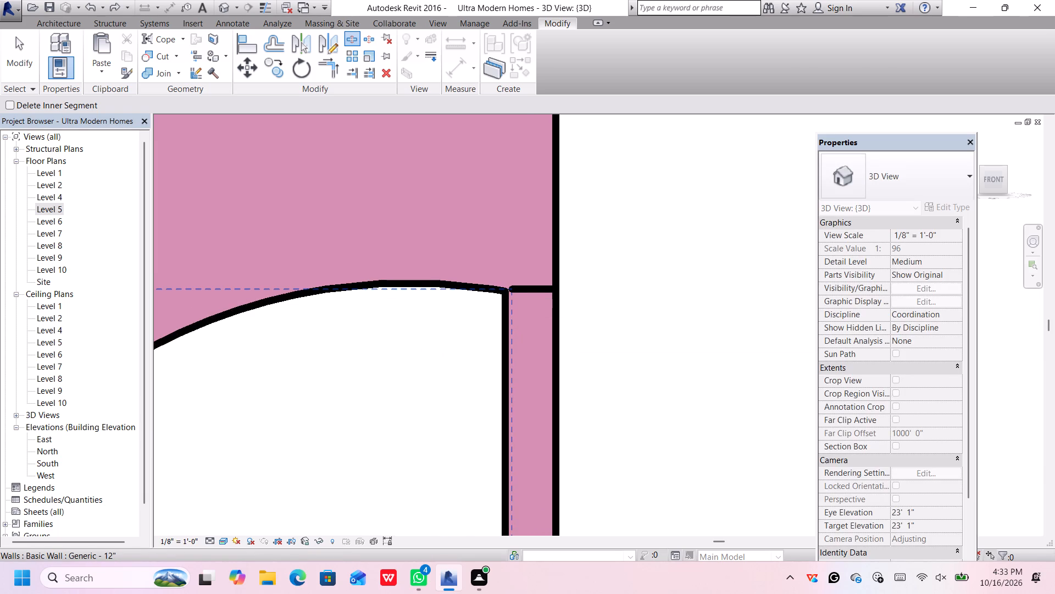
Split the middle 12" wall segment vertically once more, closer to the opening's straight edge at its upper corner, and dismiss the notification card.
scroll(509, 289, up, 13)
click(509, 287)
scroll(509, 287, down, 9)
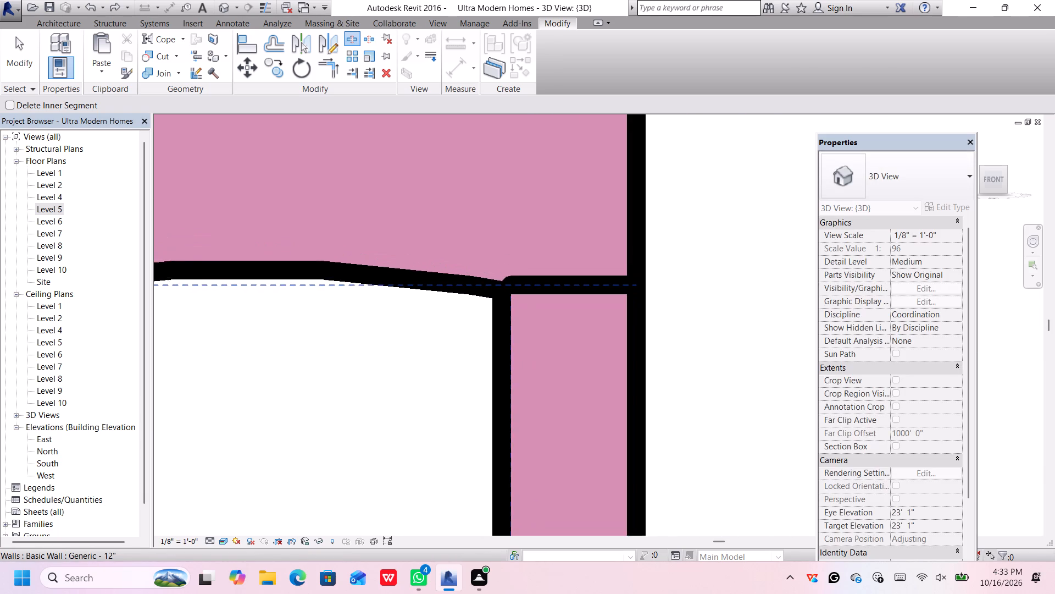
scroll(509, 288, down, 12)
scroll(505, 301, up, 8)
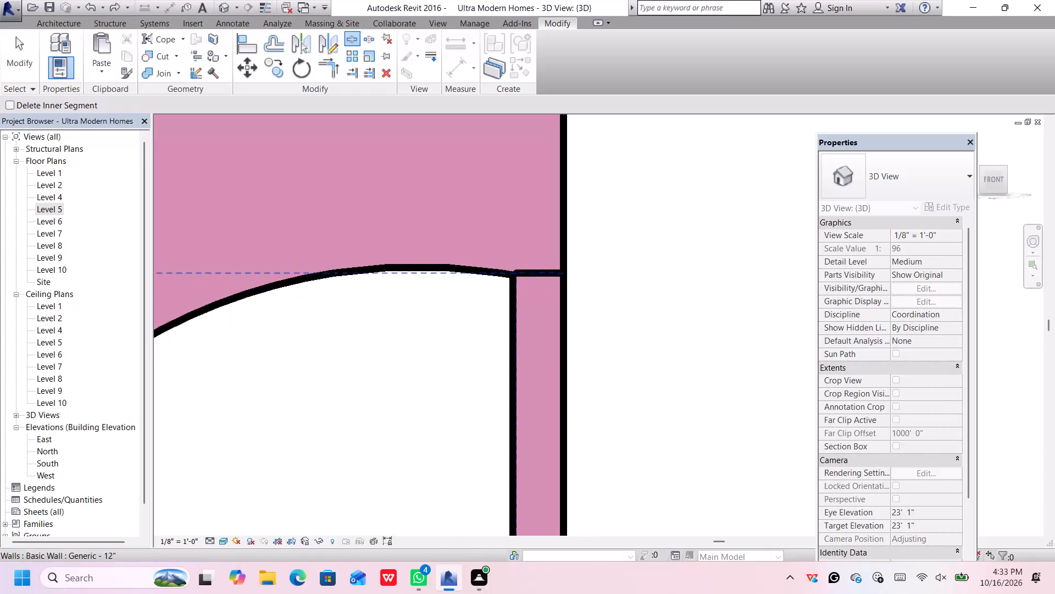
scroll(509, 278, up, 4)
scroll(514, 271, down, 19)
scroll(575, 295, down, 4)
scroll(576, 362, up, 2)
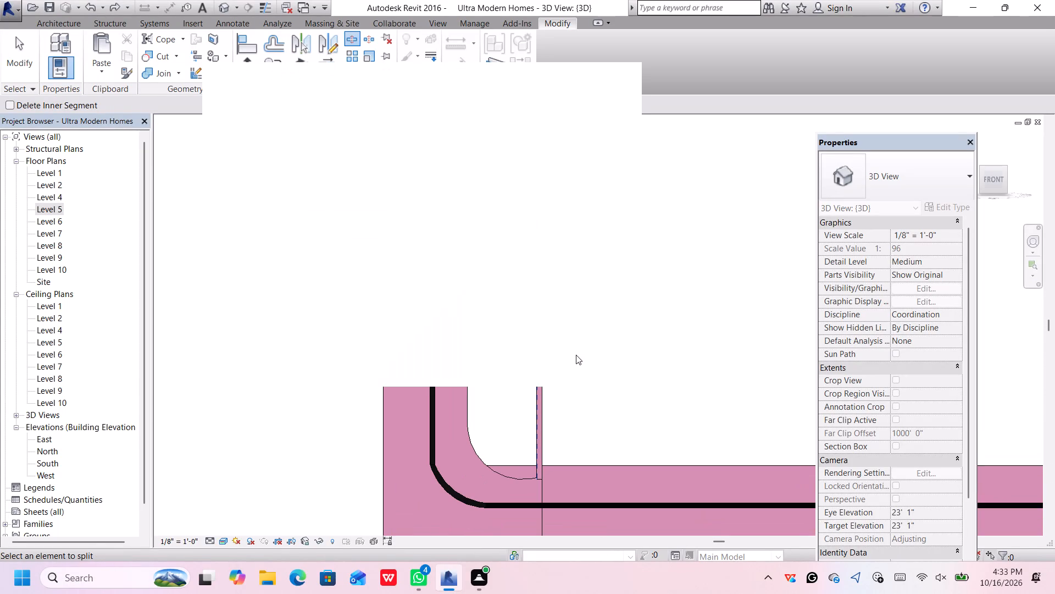
key(space)
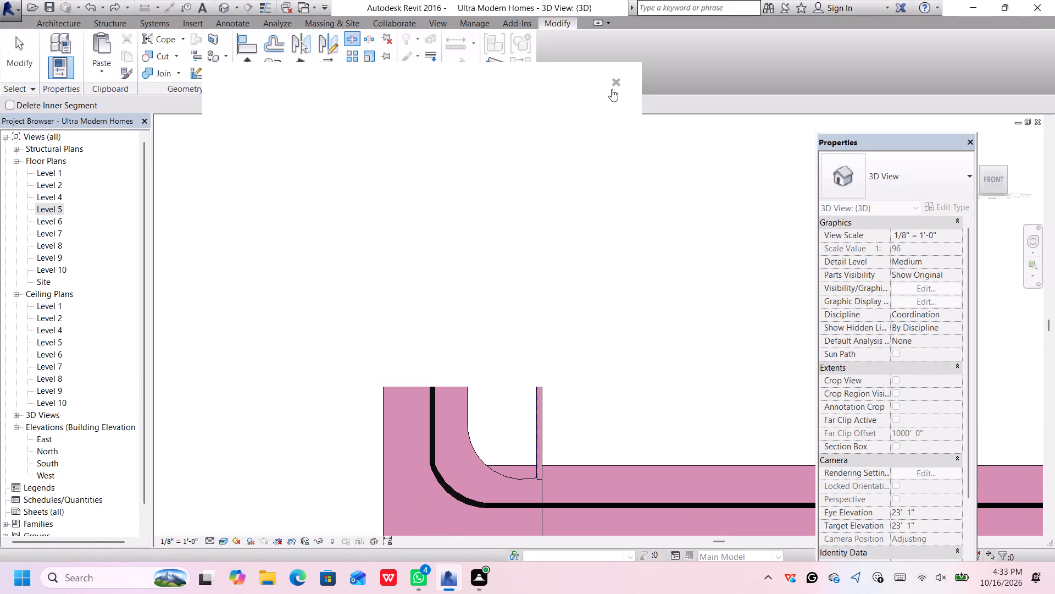
click(614, 82)
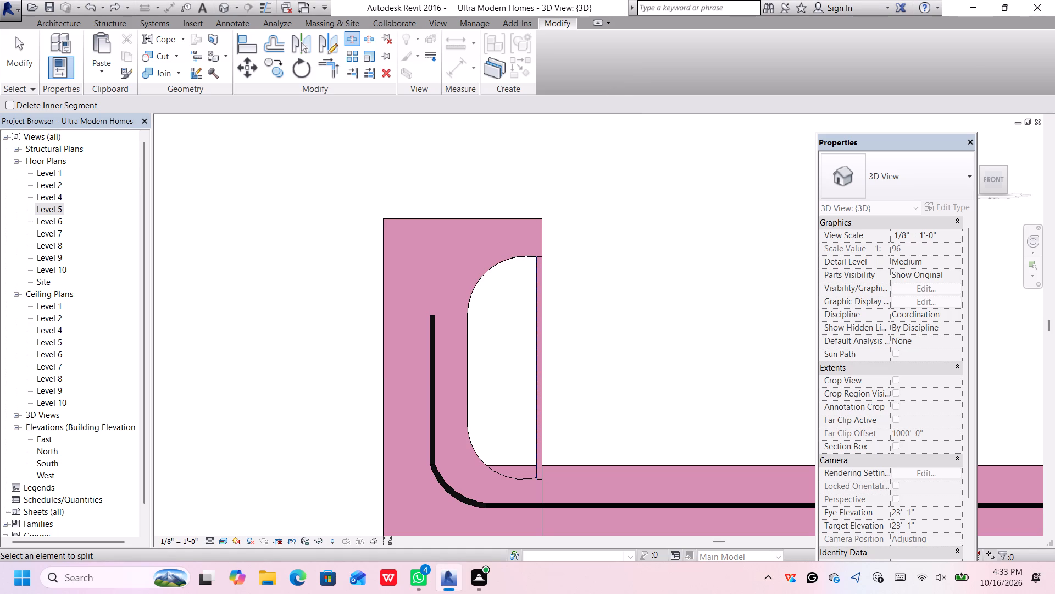
key(space)
key(space)
key(Escape)
key(Escape)
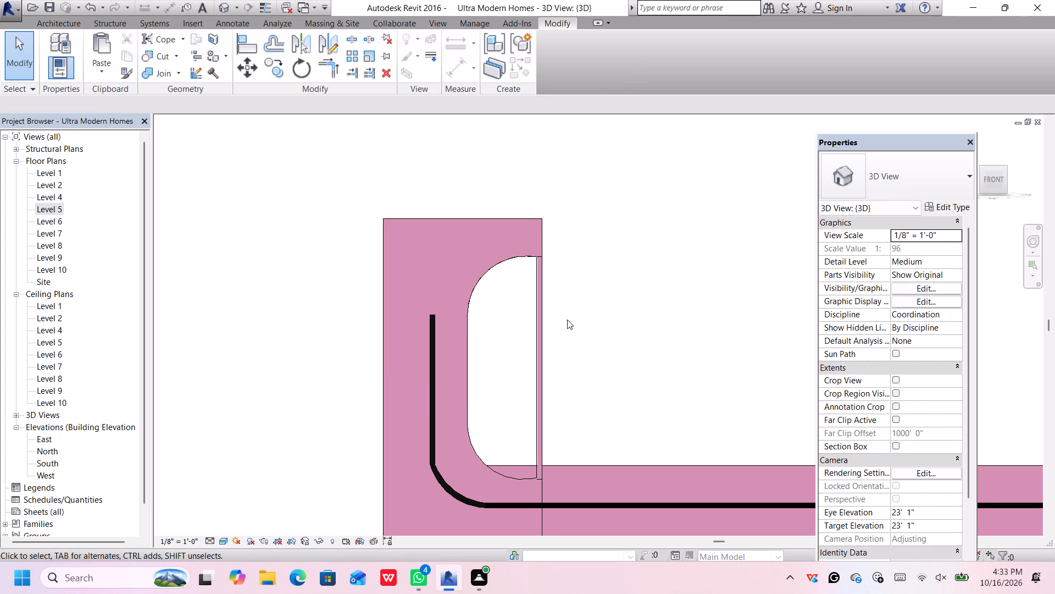
Delete the thin sliver and the narrow wall strip beside the curved opening in the middle 12" wall segment.
drag(567, 320, 515, 340)
scroll(537, 324, up, 1)
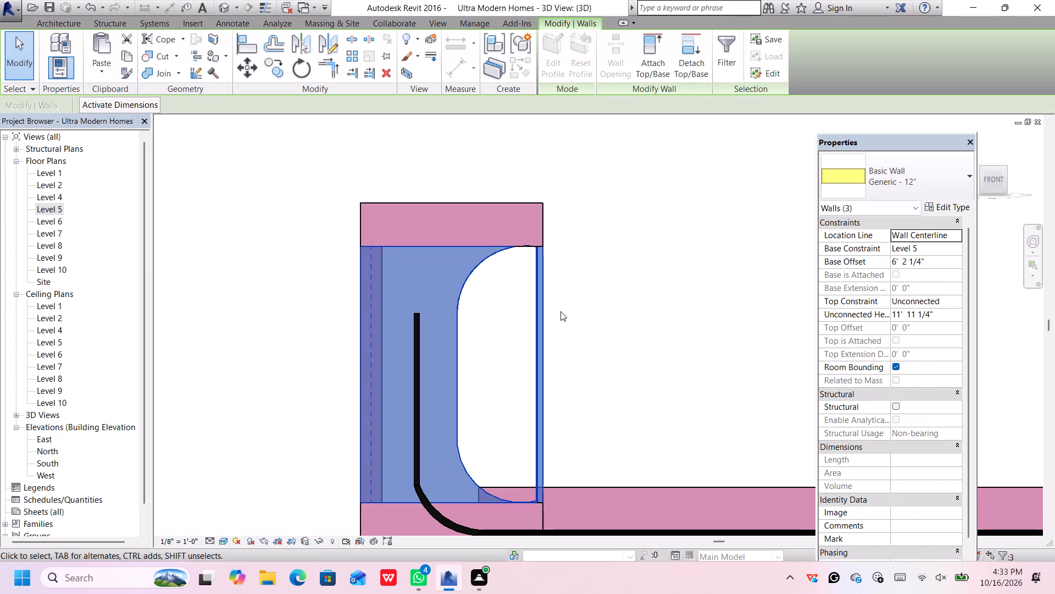
click(562, 310)
click(540, 310)
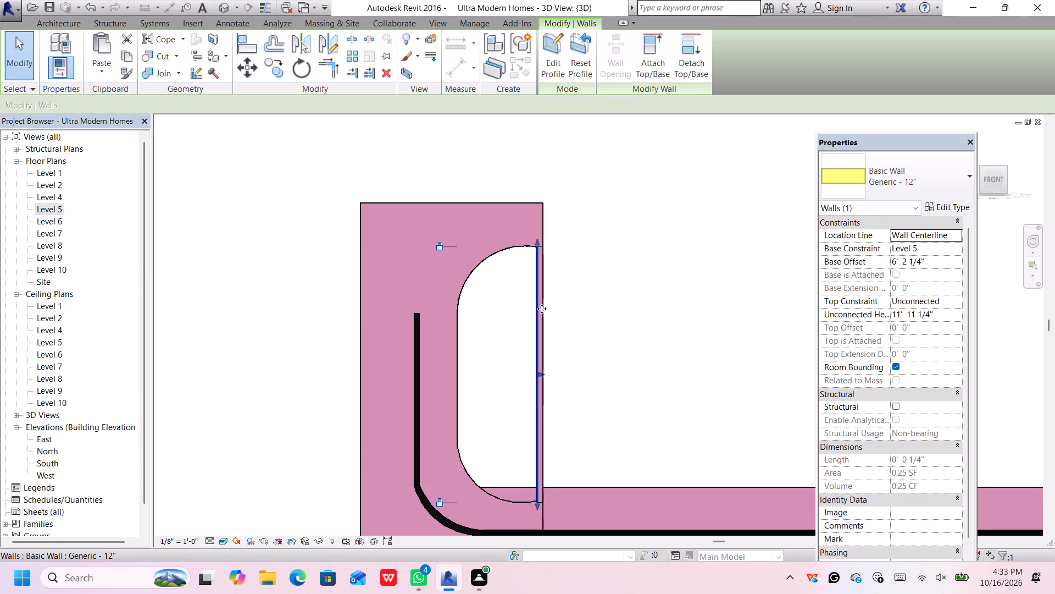
scroll(542, 309, up, 4)
key(Delete)
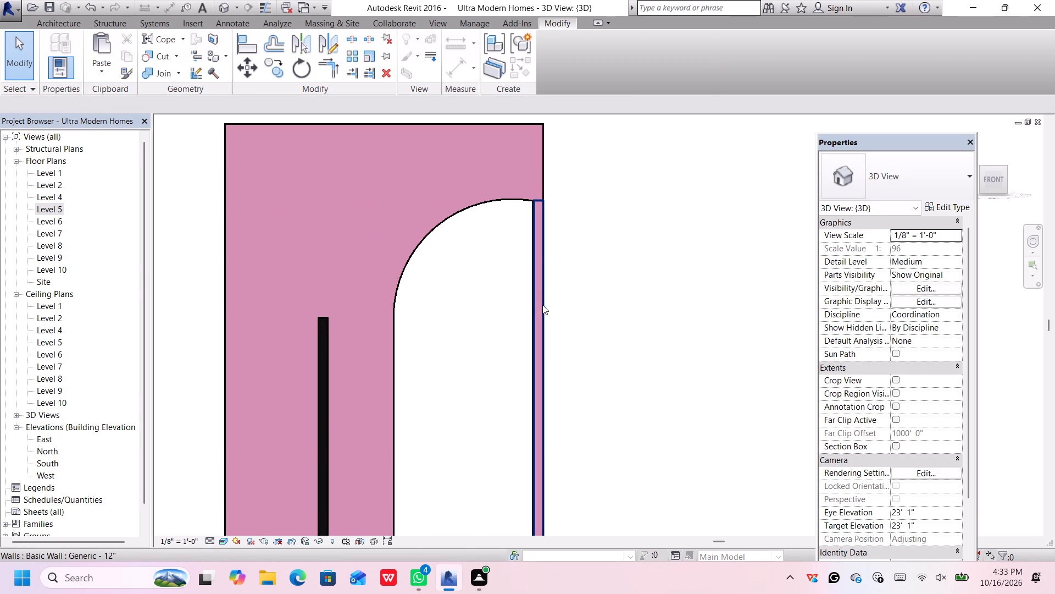
click(542, 305)
key(Delete)
scroll(535, 303, down, 3)
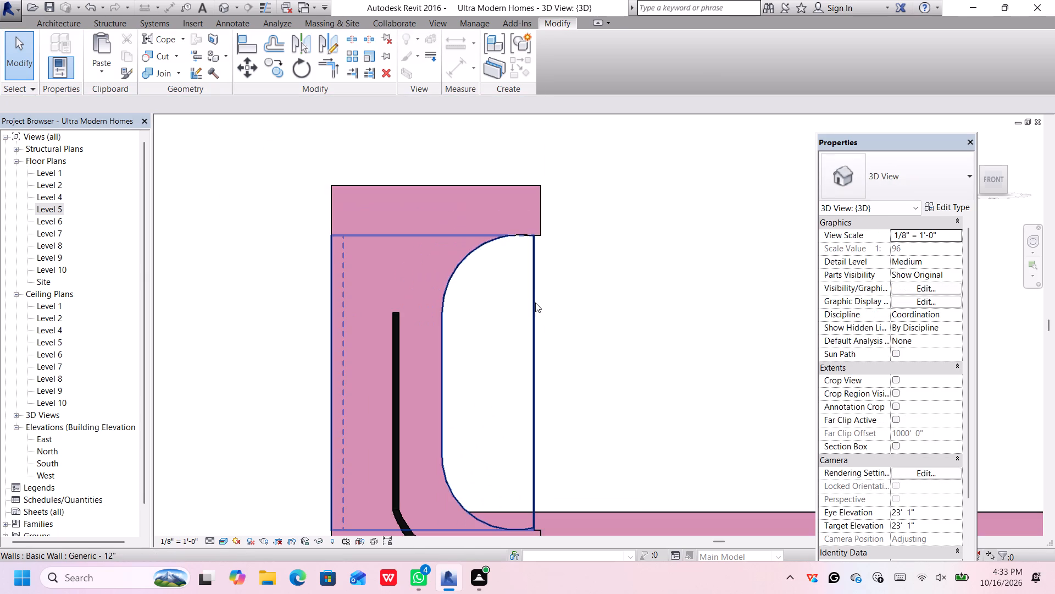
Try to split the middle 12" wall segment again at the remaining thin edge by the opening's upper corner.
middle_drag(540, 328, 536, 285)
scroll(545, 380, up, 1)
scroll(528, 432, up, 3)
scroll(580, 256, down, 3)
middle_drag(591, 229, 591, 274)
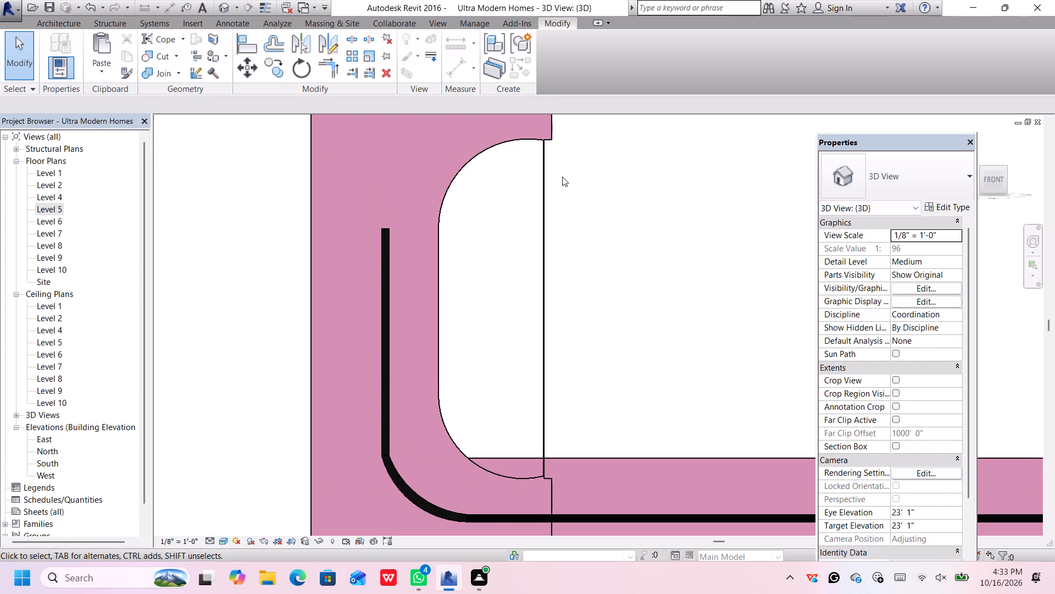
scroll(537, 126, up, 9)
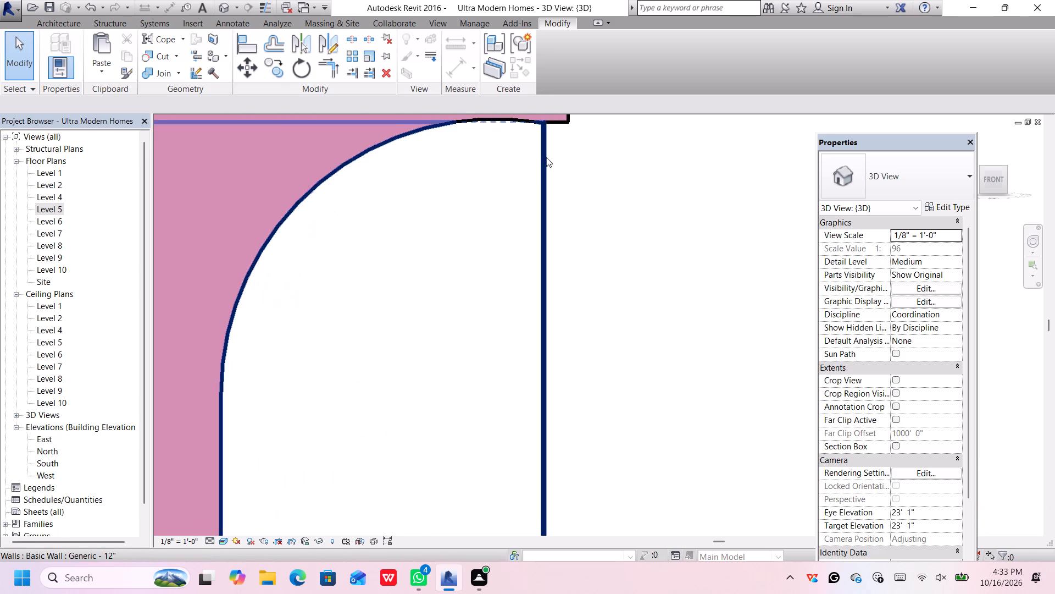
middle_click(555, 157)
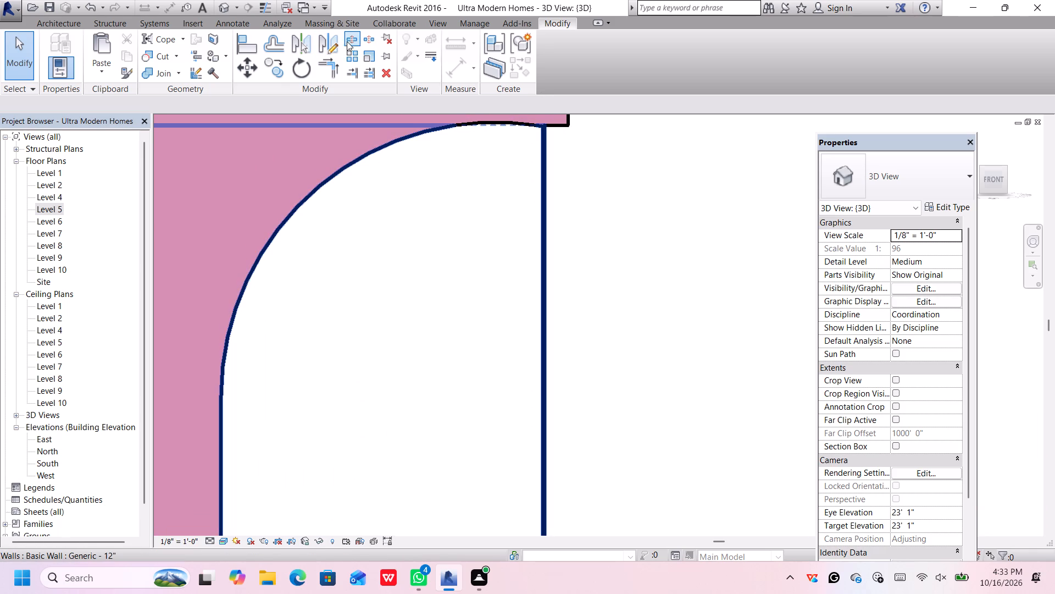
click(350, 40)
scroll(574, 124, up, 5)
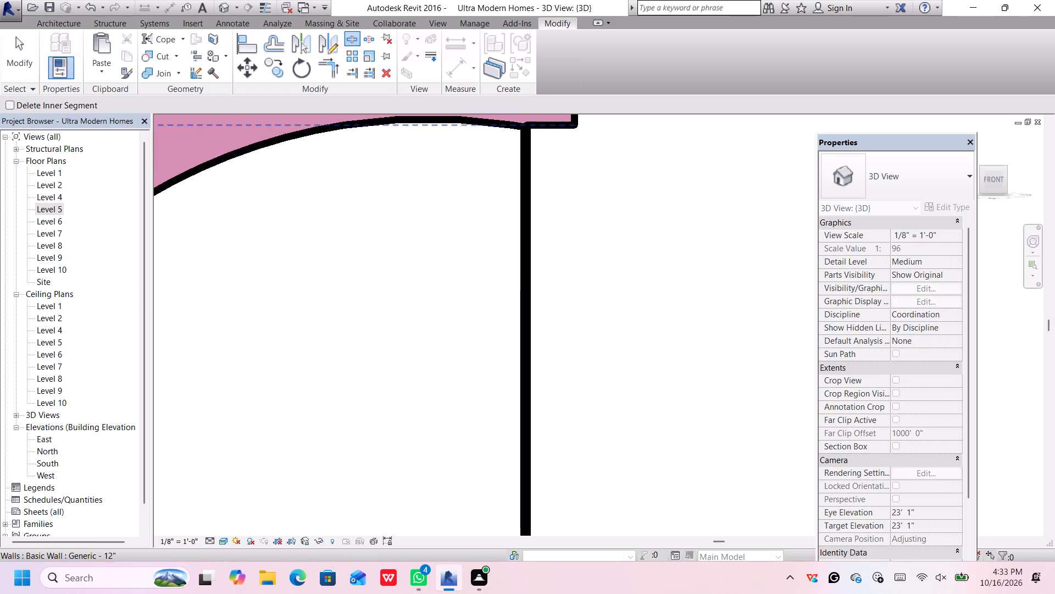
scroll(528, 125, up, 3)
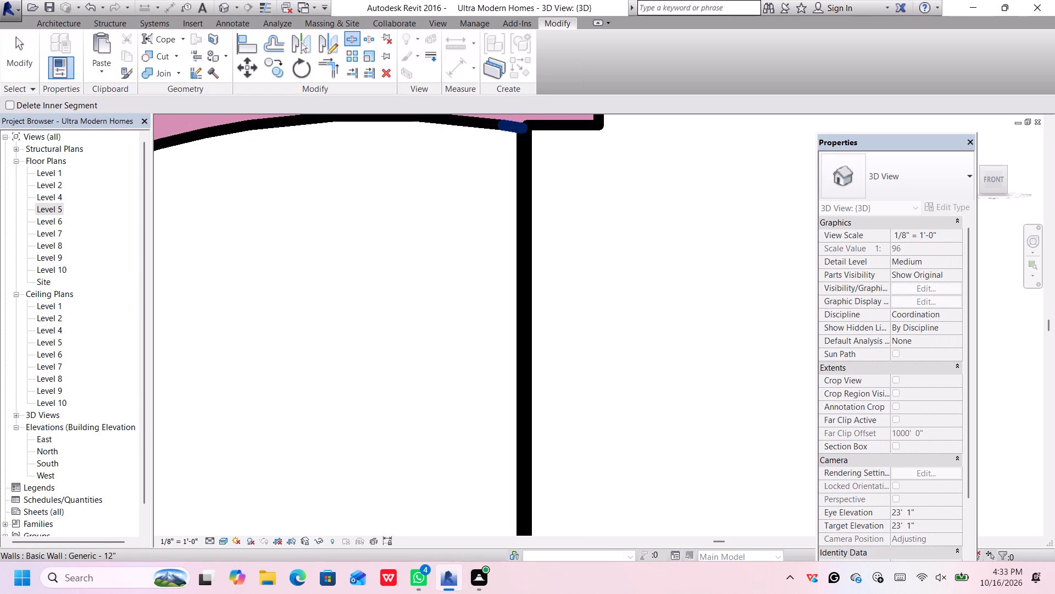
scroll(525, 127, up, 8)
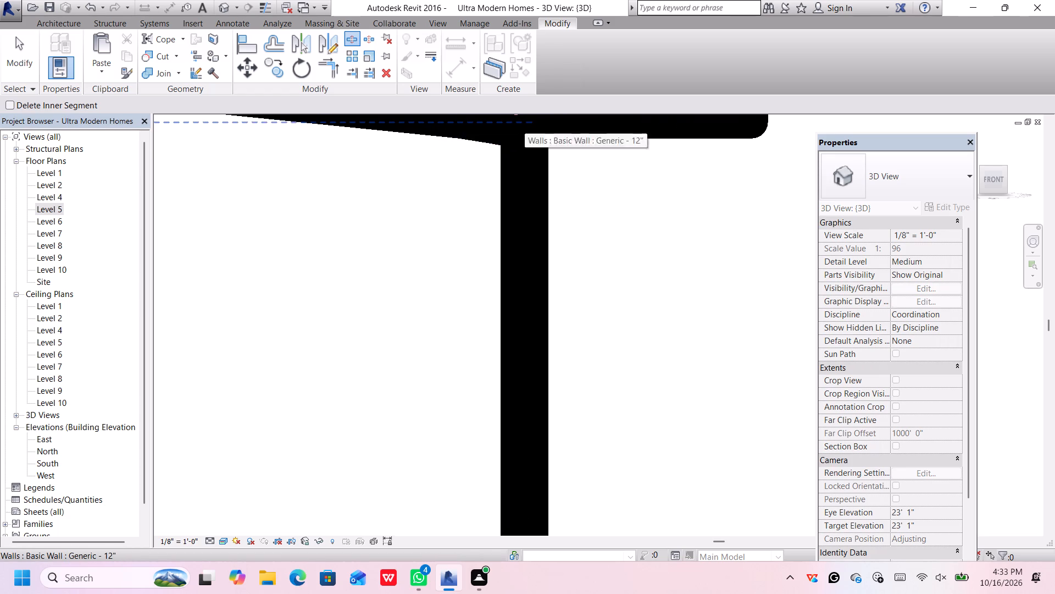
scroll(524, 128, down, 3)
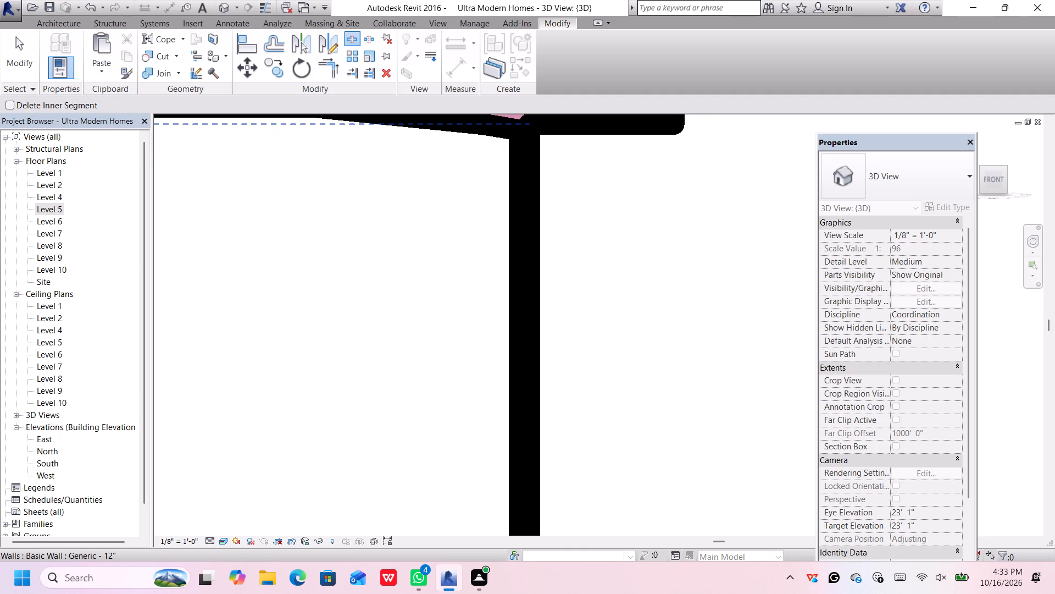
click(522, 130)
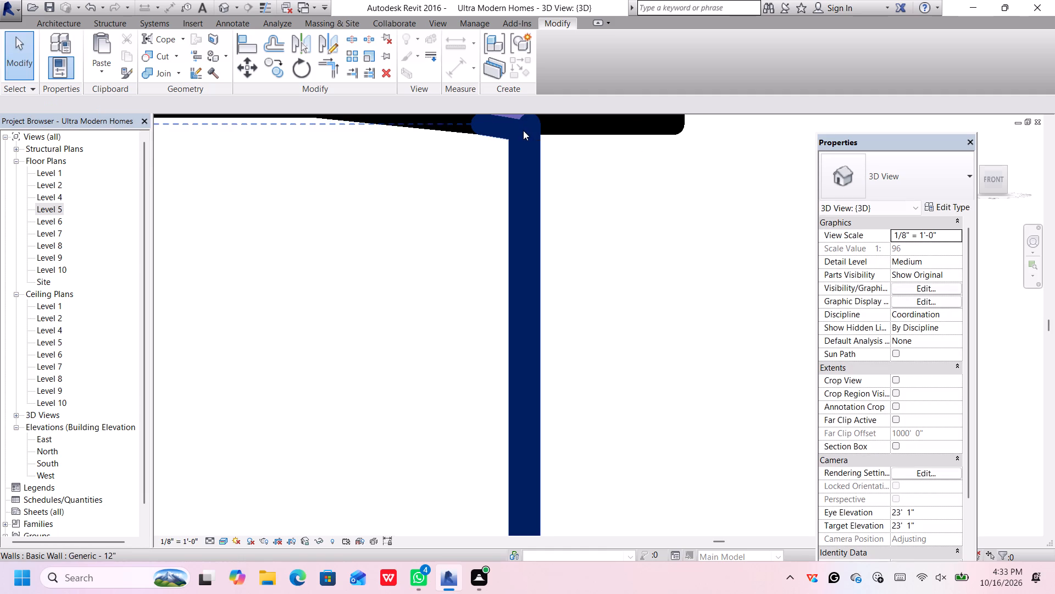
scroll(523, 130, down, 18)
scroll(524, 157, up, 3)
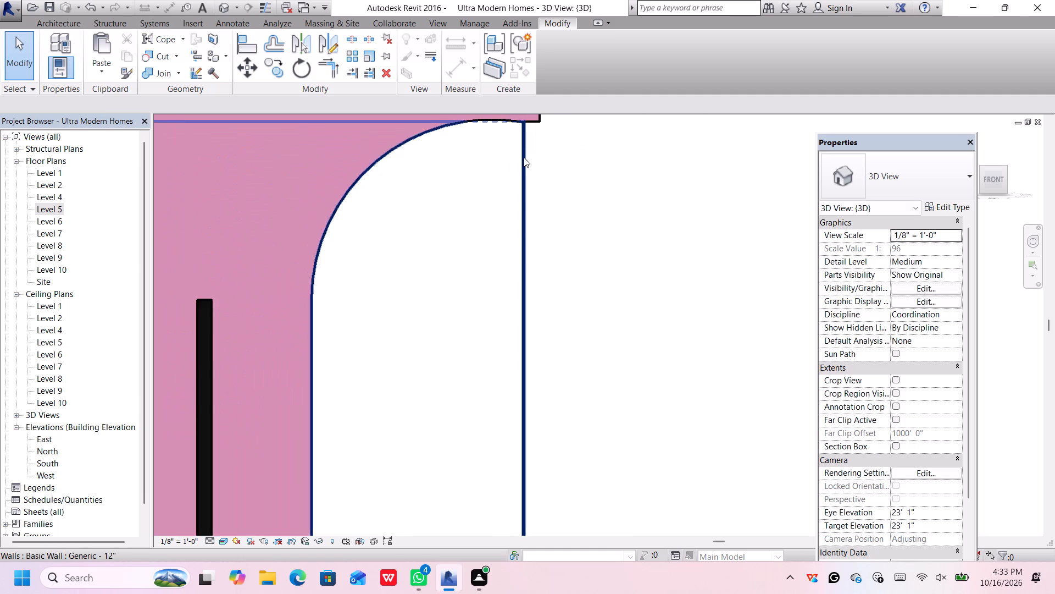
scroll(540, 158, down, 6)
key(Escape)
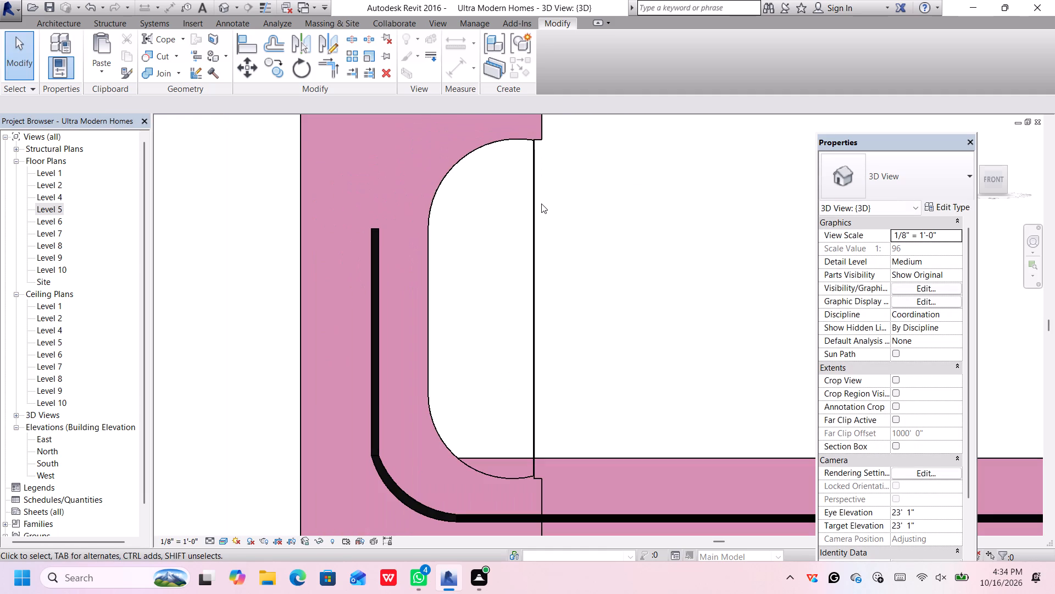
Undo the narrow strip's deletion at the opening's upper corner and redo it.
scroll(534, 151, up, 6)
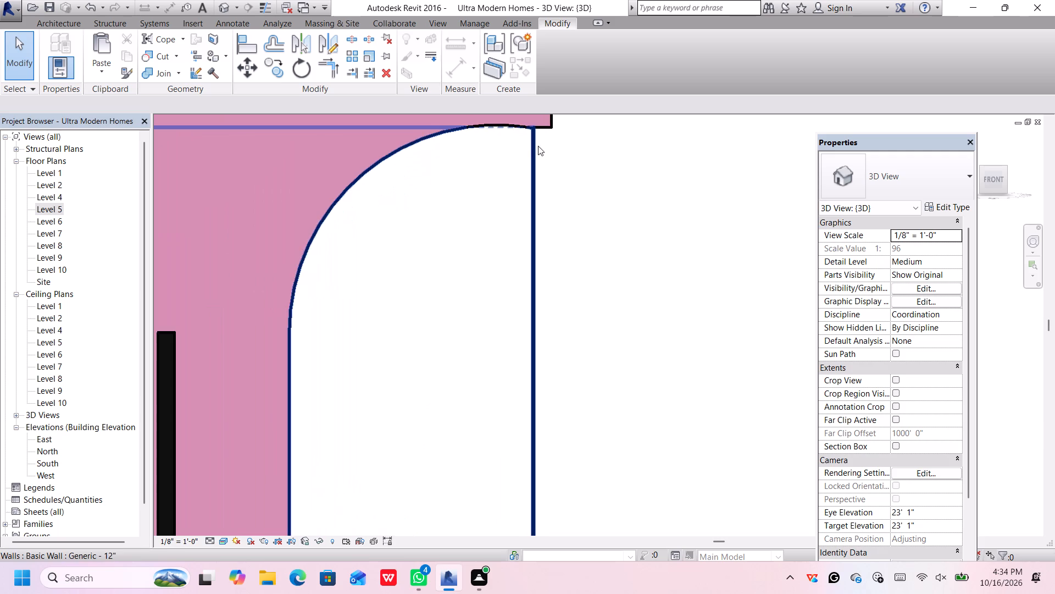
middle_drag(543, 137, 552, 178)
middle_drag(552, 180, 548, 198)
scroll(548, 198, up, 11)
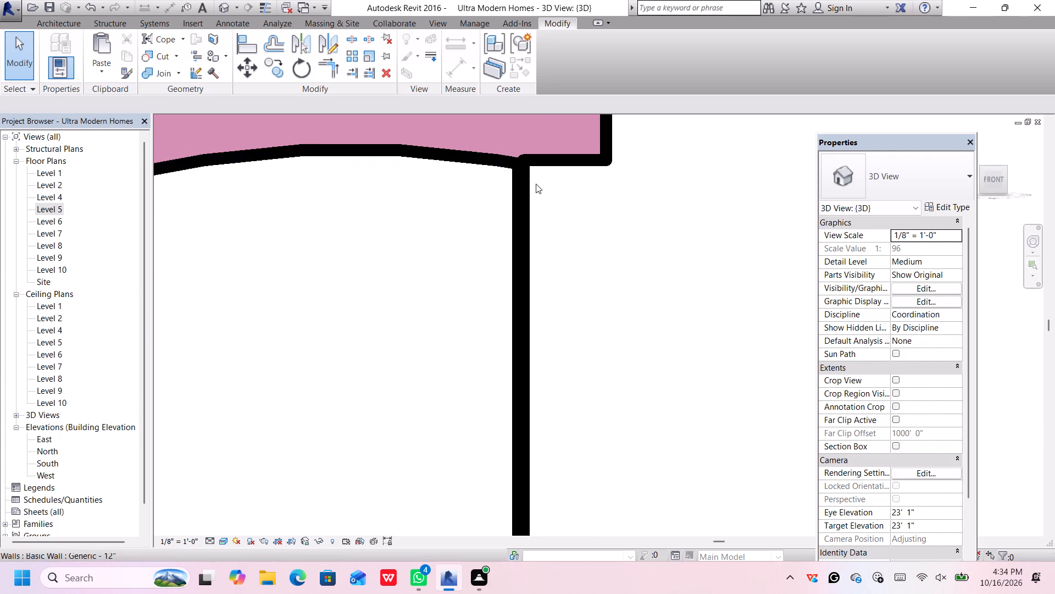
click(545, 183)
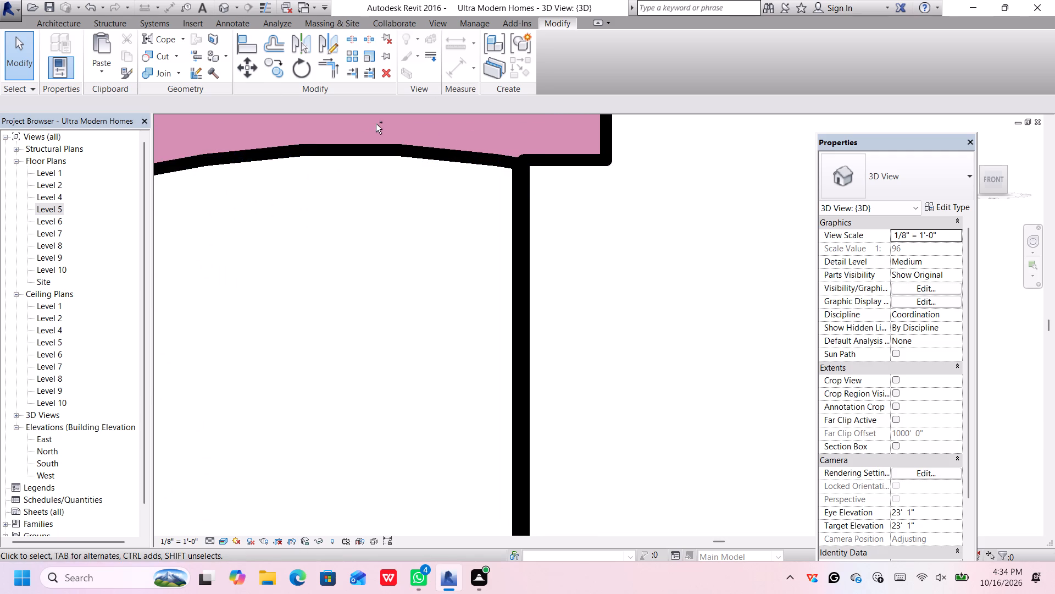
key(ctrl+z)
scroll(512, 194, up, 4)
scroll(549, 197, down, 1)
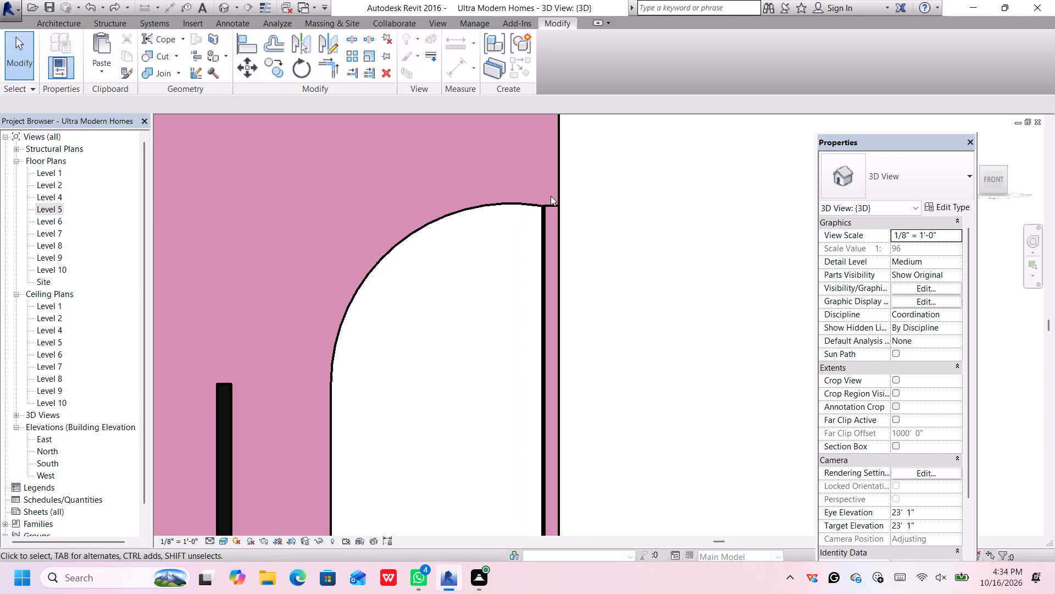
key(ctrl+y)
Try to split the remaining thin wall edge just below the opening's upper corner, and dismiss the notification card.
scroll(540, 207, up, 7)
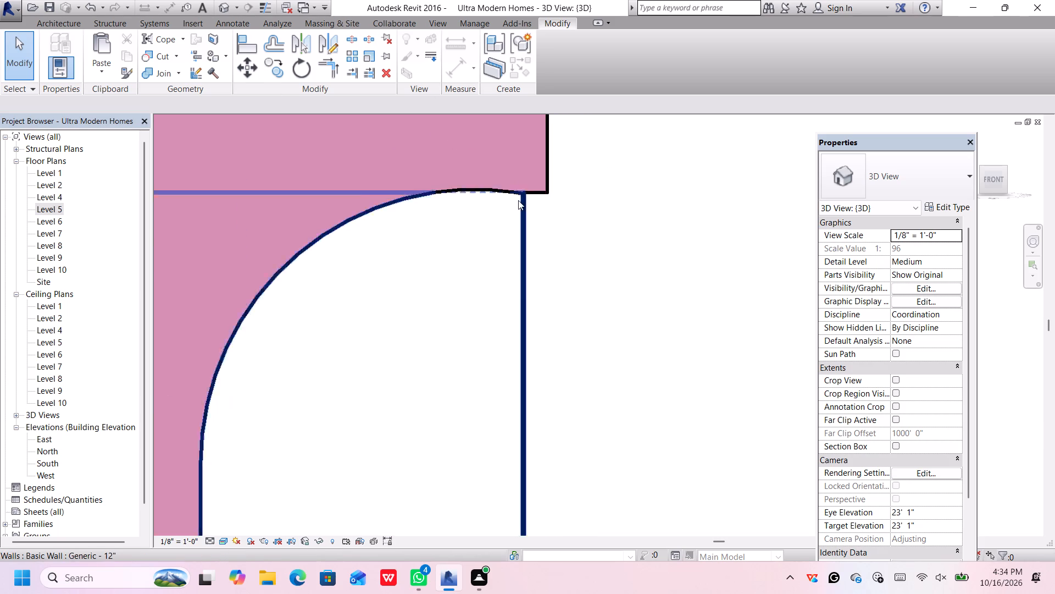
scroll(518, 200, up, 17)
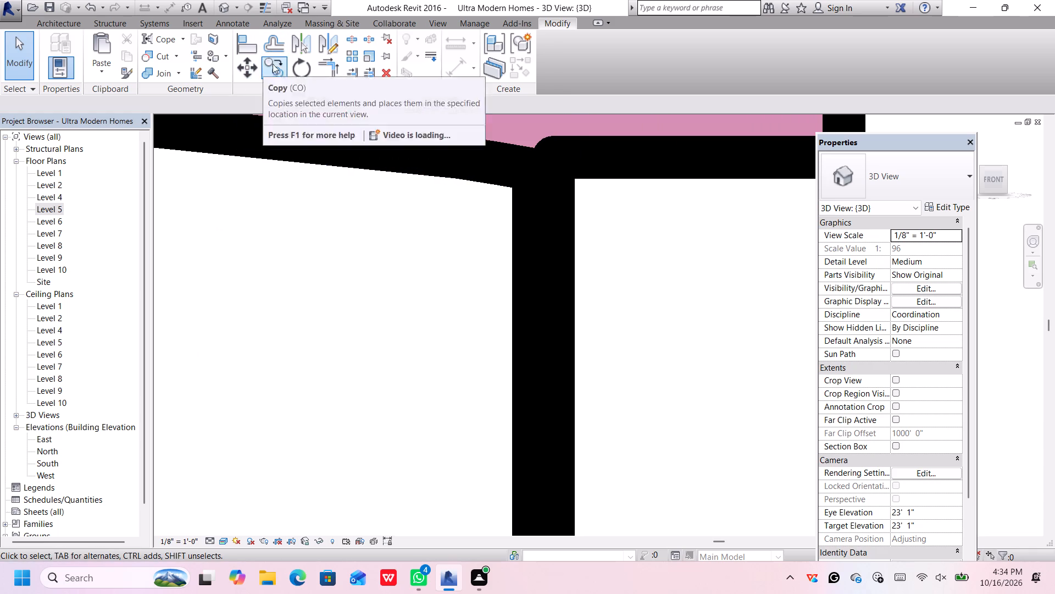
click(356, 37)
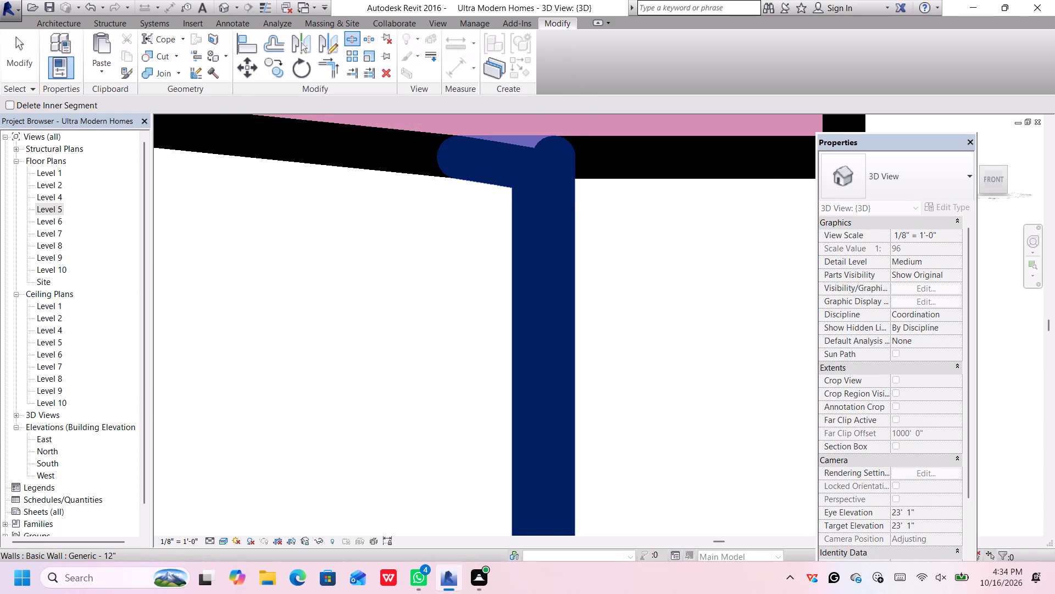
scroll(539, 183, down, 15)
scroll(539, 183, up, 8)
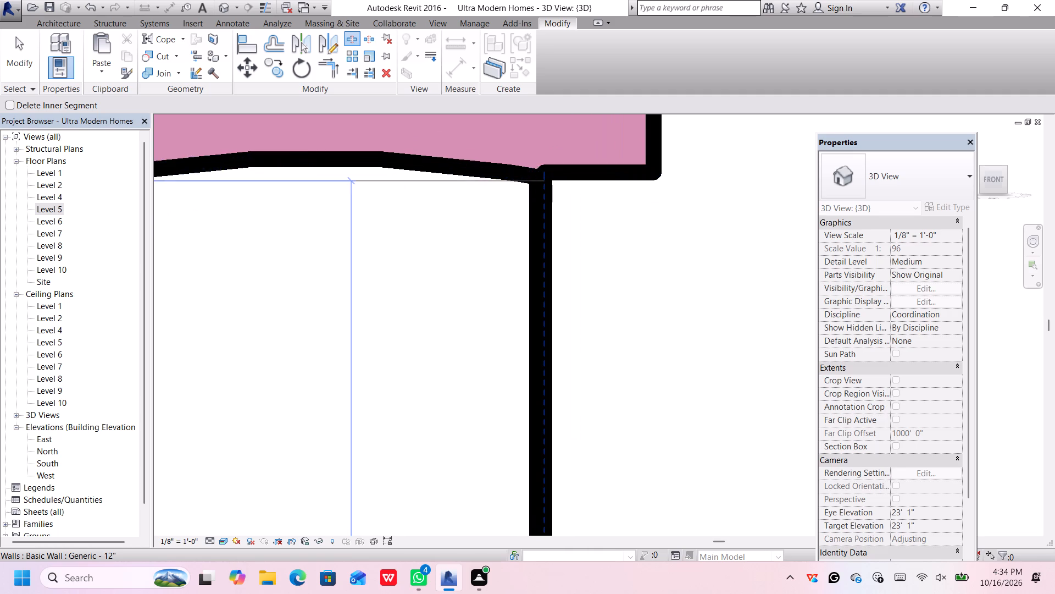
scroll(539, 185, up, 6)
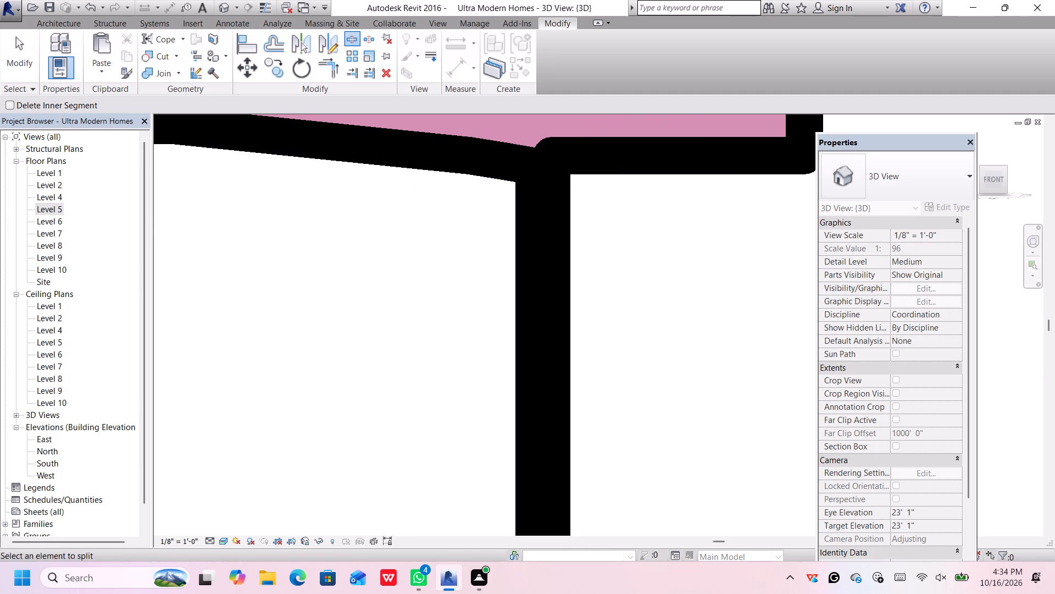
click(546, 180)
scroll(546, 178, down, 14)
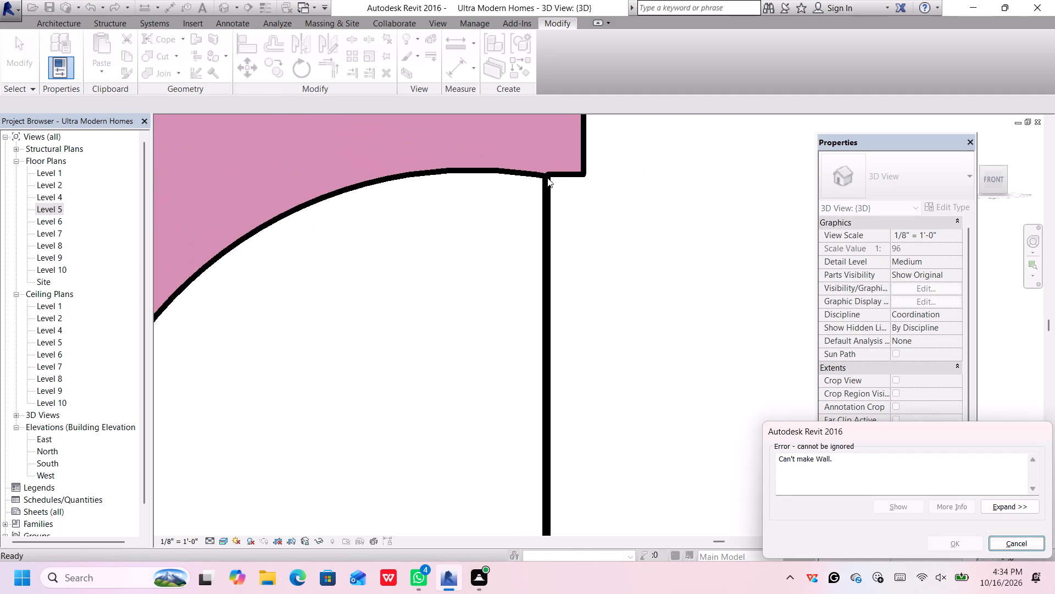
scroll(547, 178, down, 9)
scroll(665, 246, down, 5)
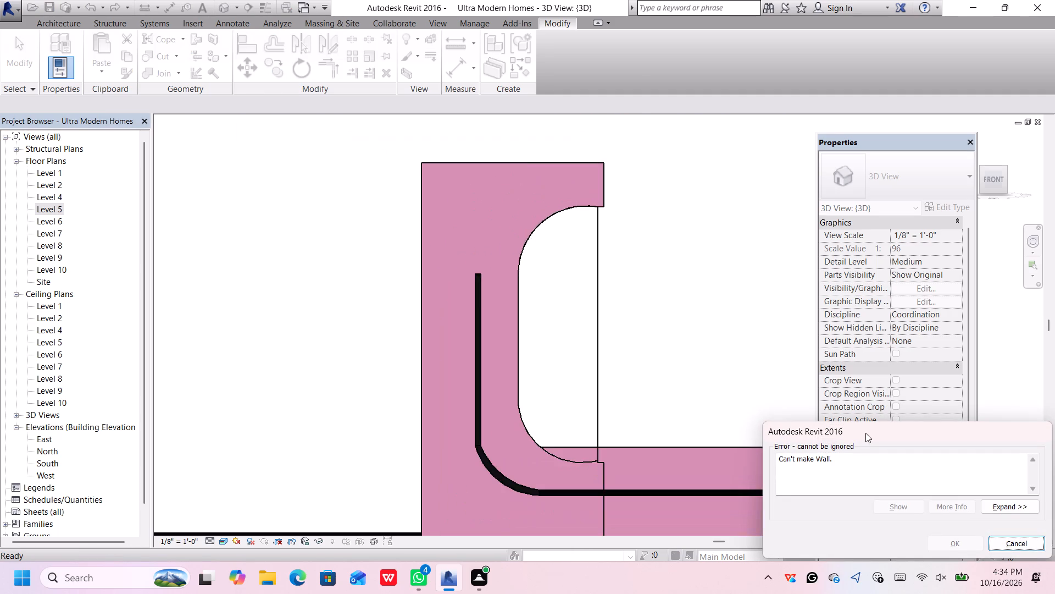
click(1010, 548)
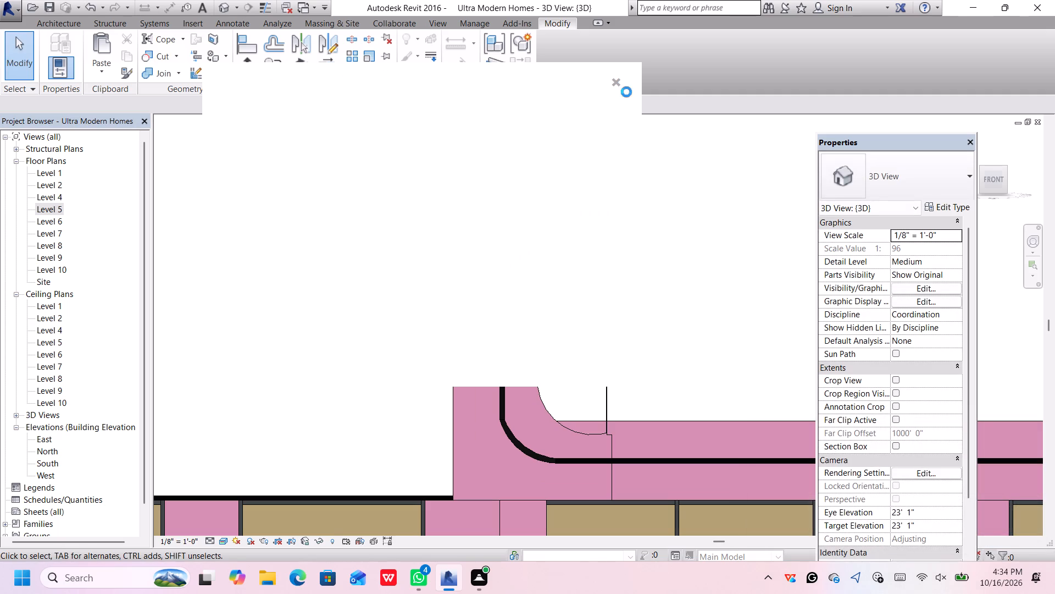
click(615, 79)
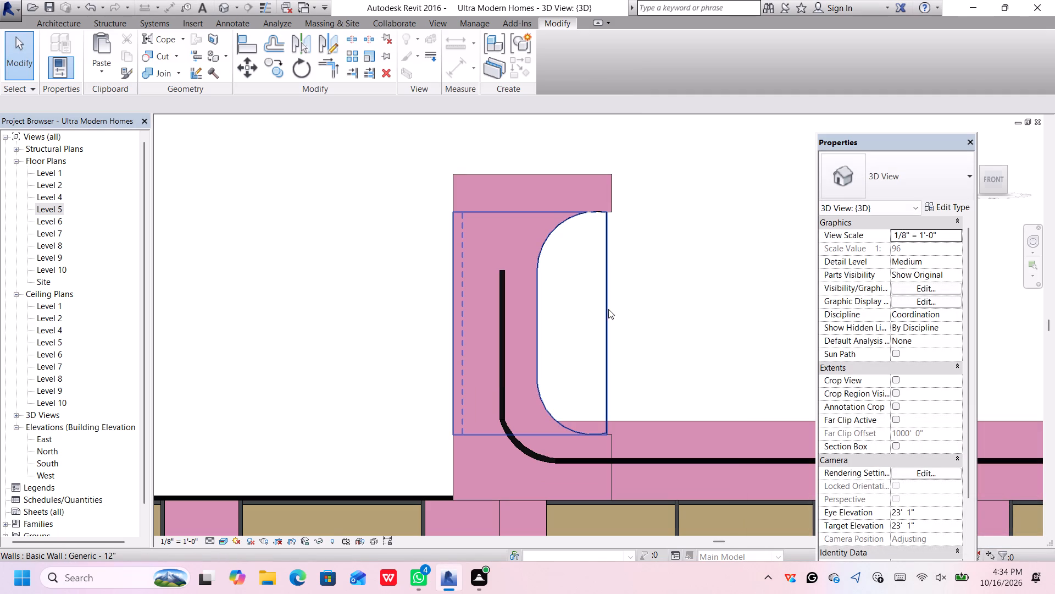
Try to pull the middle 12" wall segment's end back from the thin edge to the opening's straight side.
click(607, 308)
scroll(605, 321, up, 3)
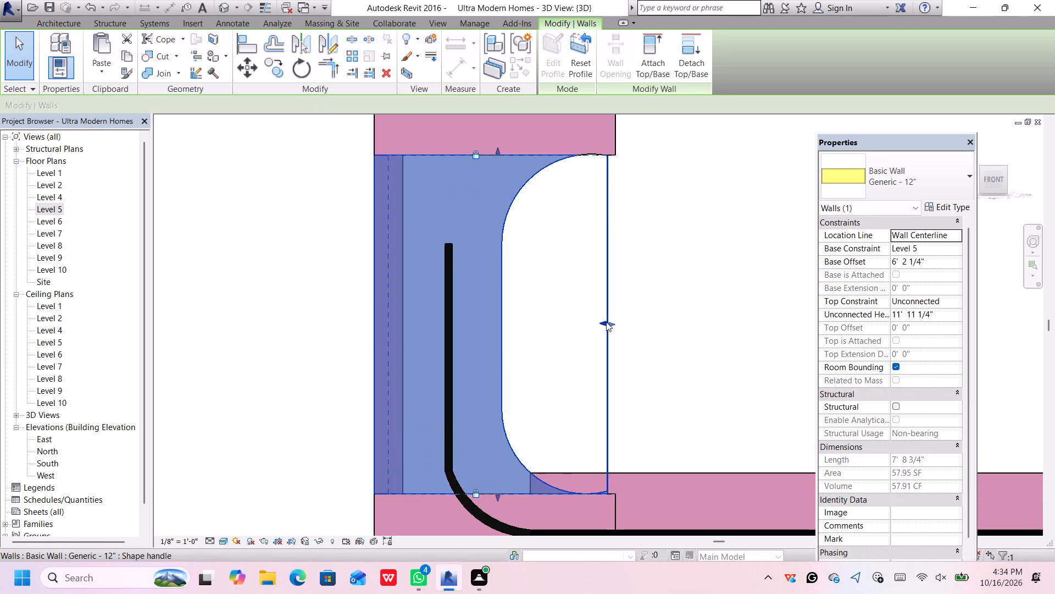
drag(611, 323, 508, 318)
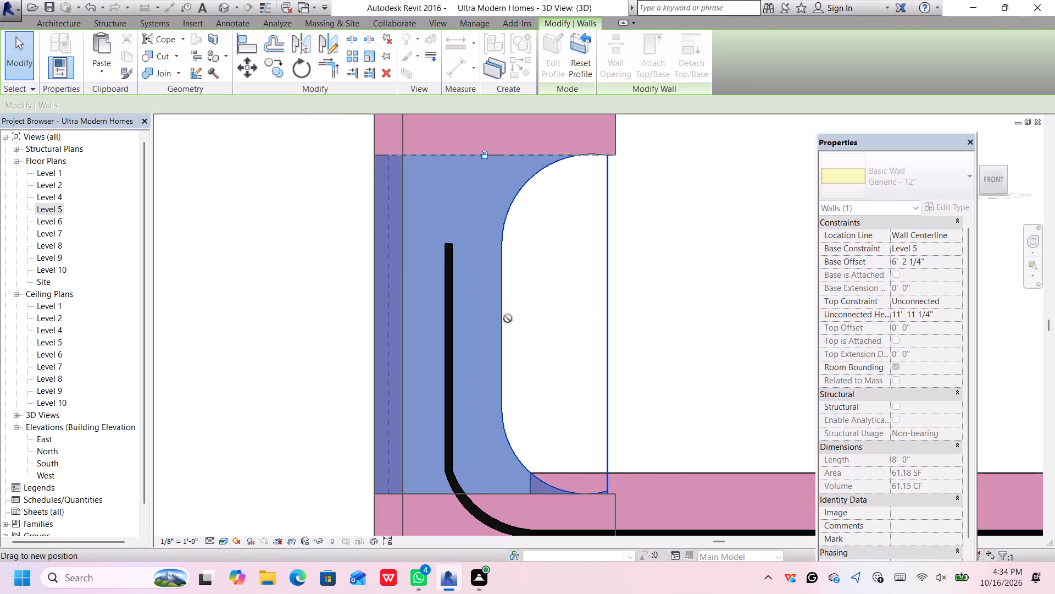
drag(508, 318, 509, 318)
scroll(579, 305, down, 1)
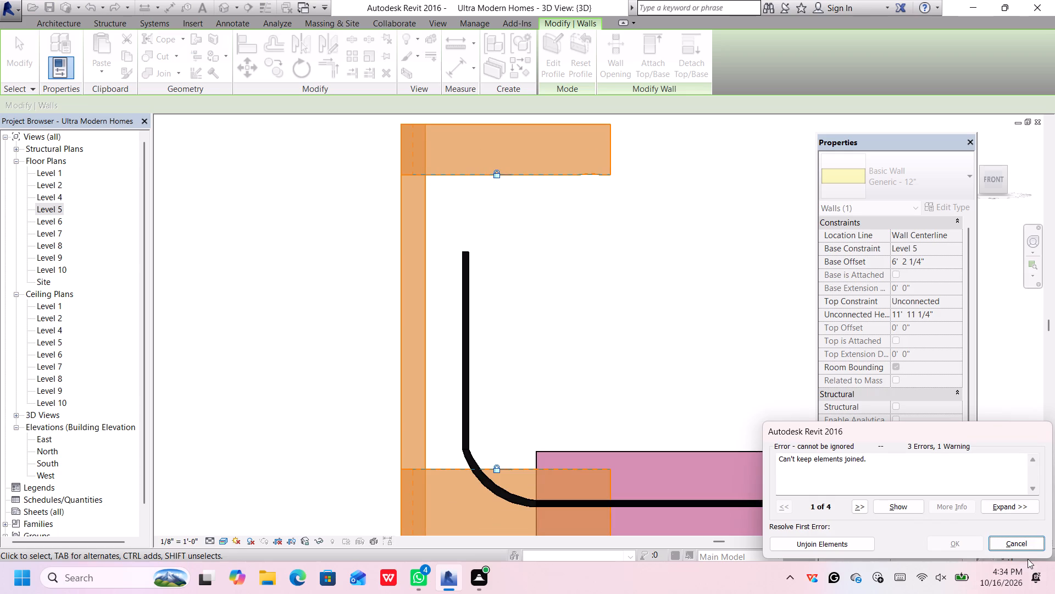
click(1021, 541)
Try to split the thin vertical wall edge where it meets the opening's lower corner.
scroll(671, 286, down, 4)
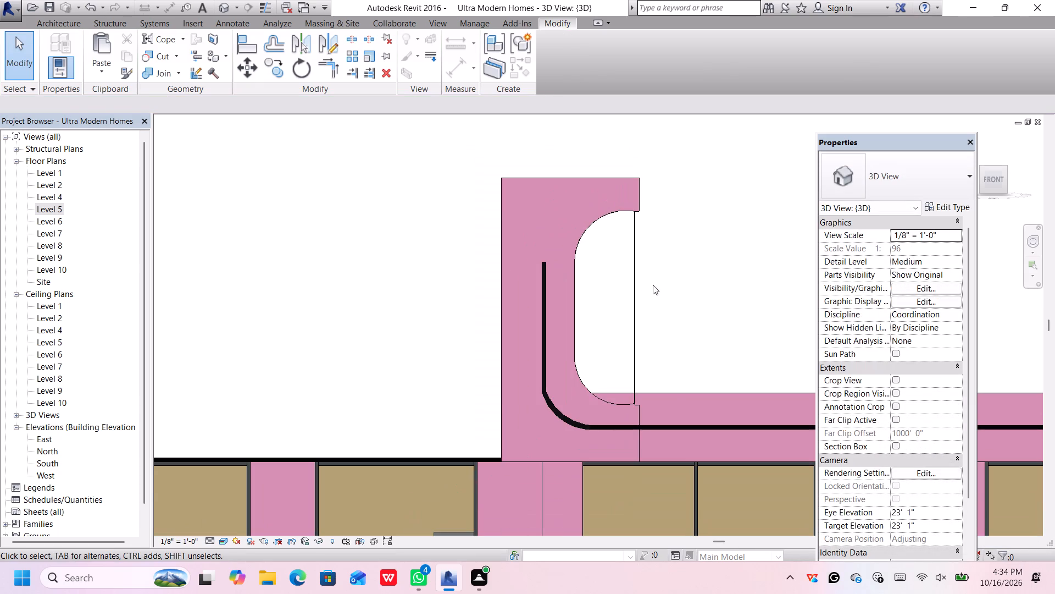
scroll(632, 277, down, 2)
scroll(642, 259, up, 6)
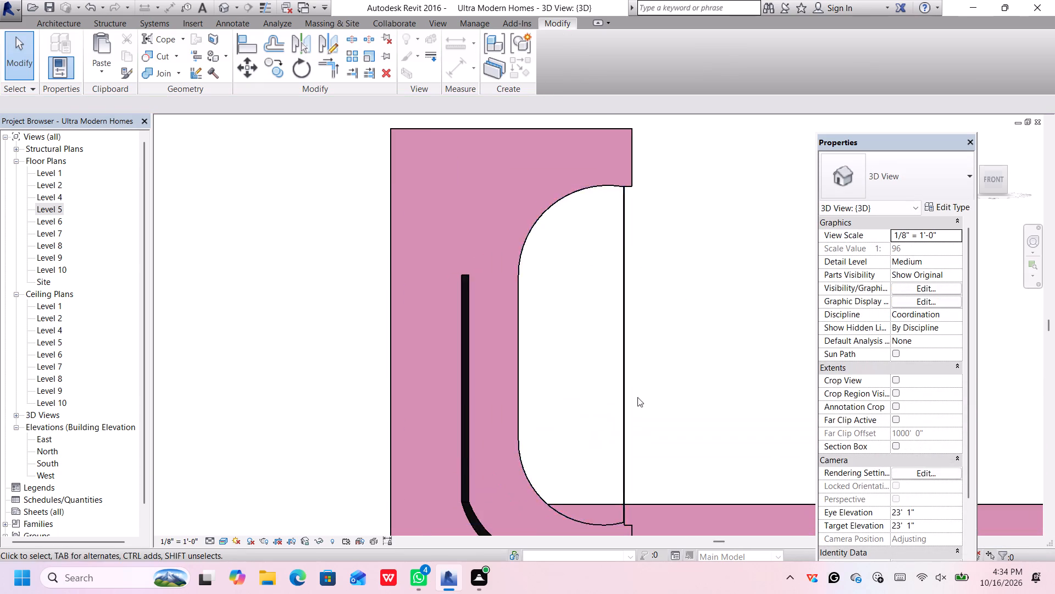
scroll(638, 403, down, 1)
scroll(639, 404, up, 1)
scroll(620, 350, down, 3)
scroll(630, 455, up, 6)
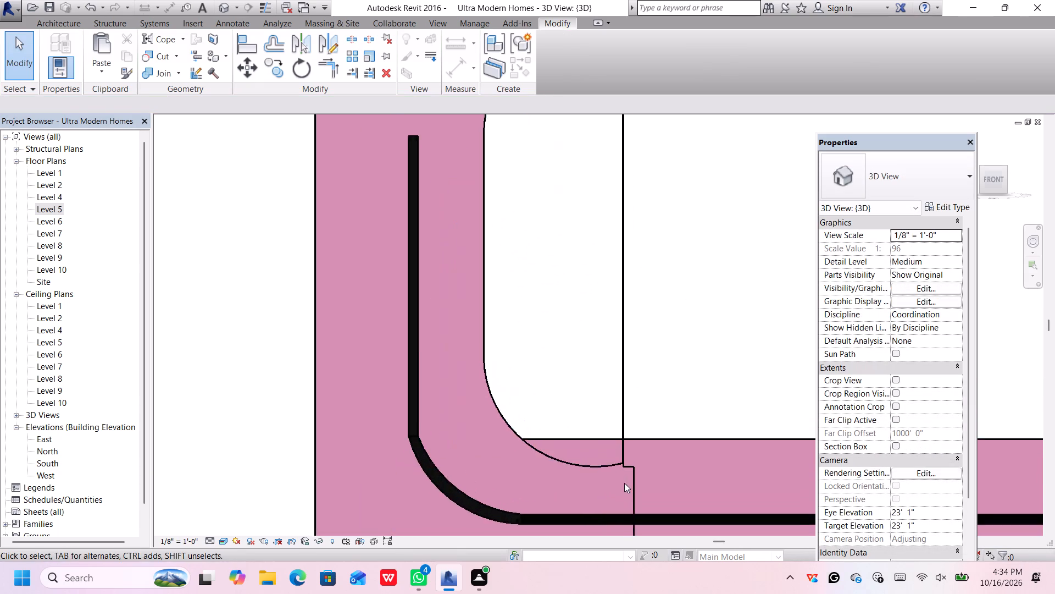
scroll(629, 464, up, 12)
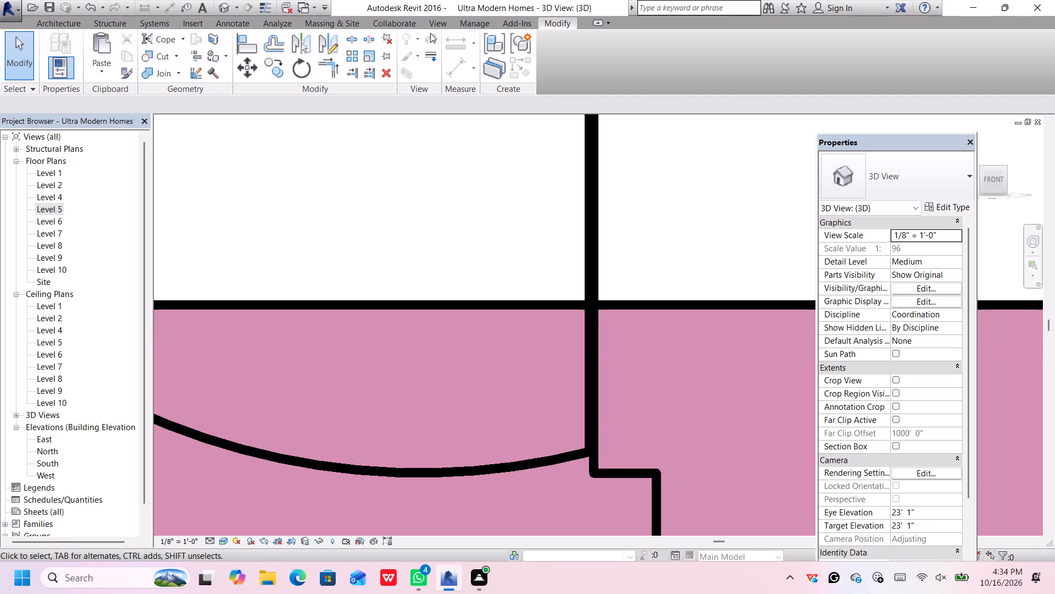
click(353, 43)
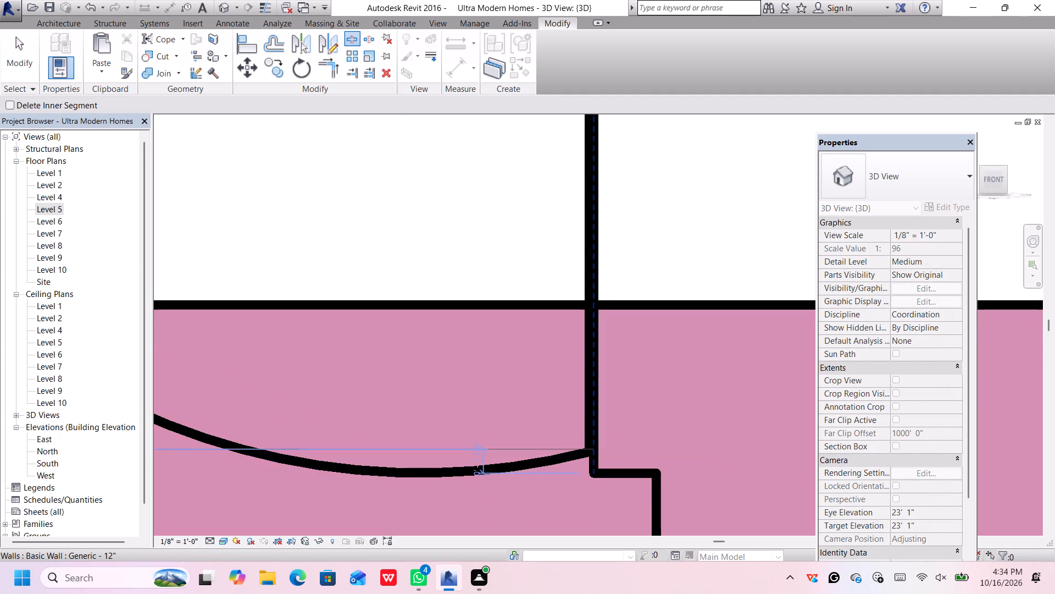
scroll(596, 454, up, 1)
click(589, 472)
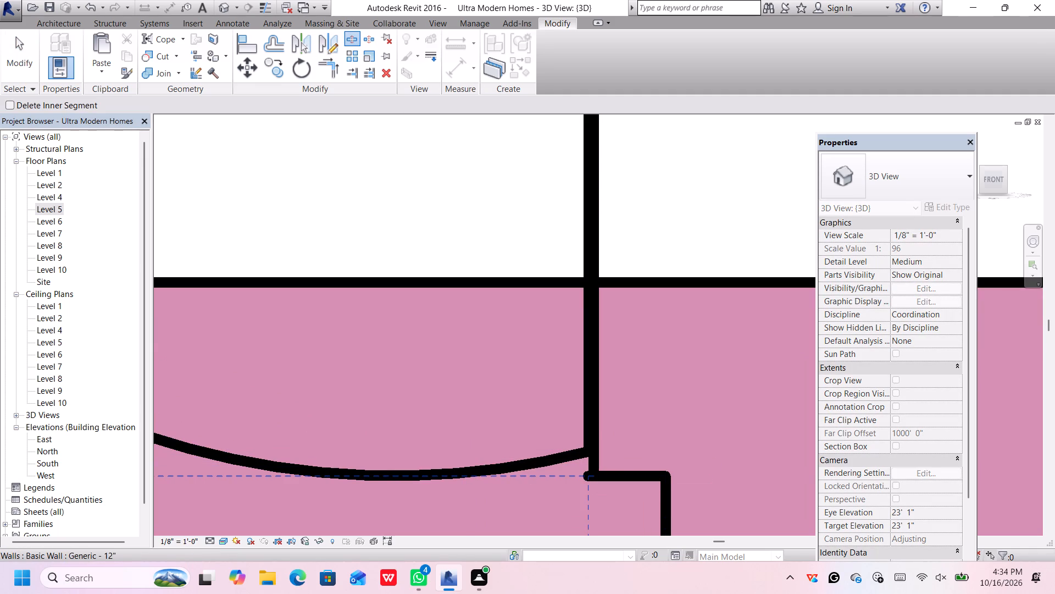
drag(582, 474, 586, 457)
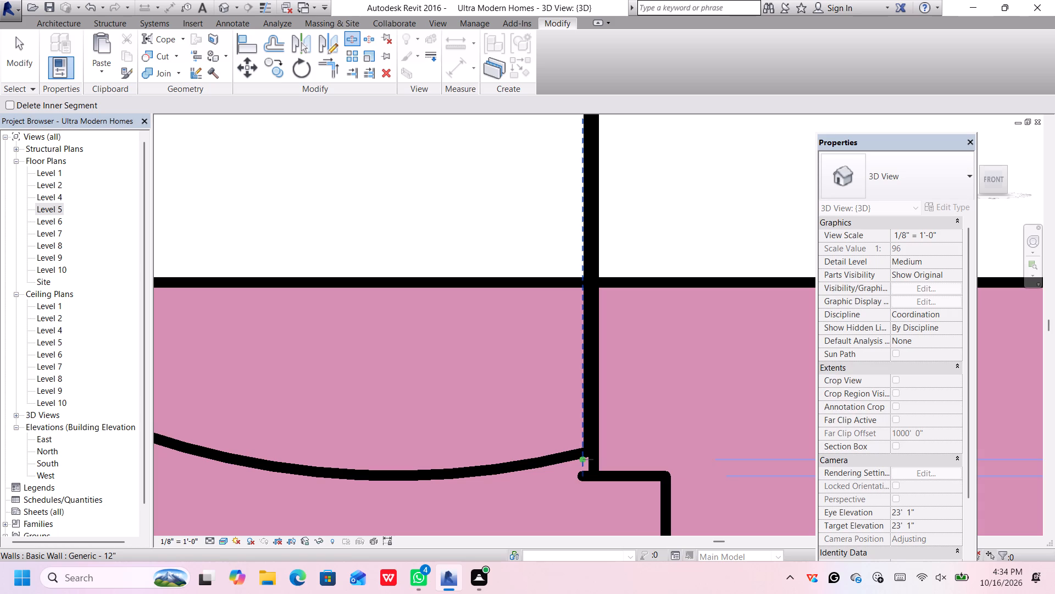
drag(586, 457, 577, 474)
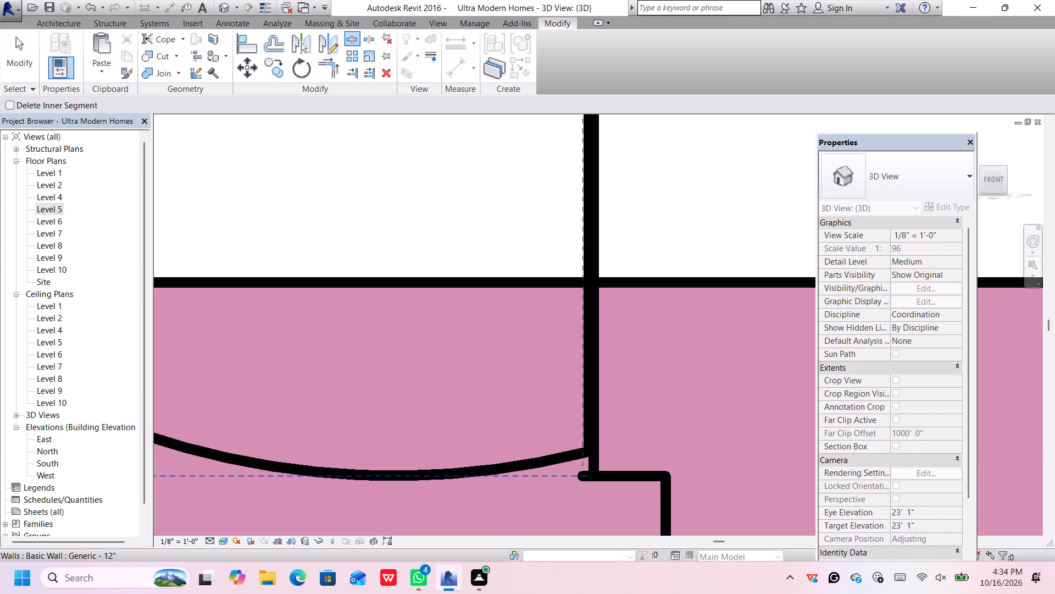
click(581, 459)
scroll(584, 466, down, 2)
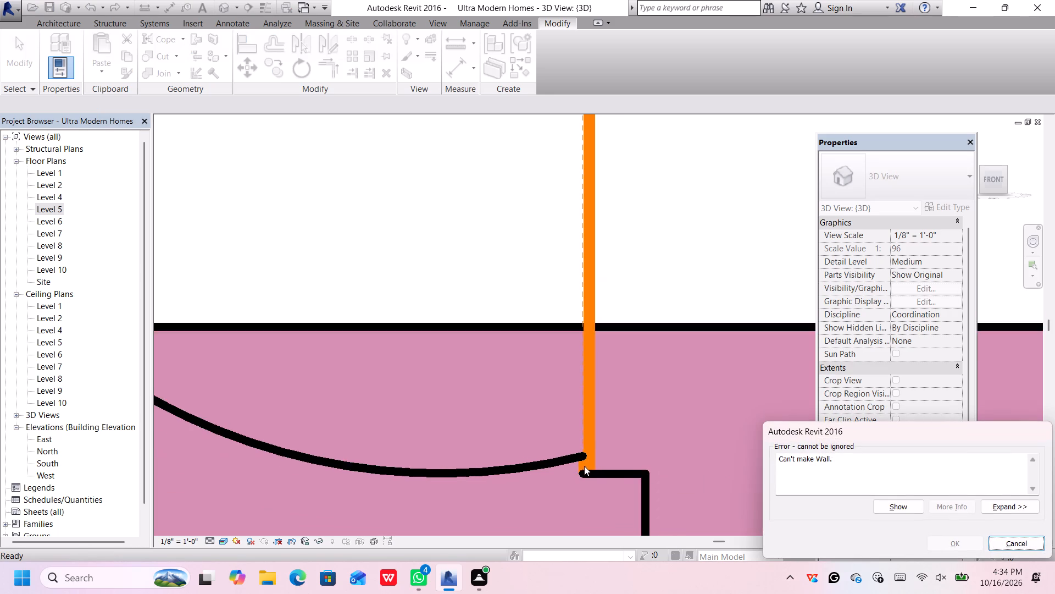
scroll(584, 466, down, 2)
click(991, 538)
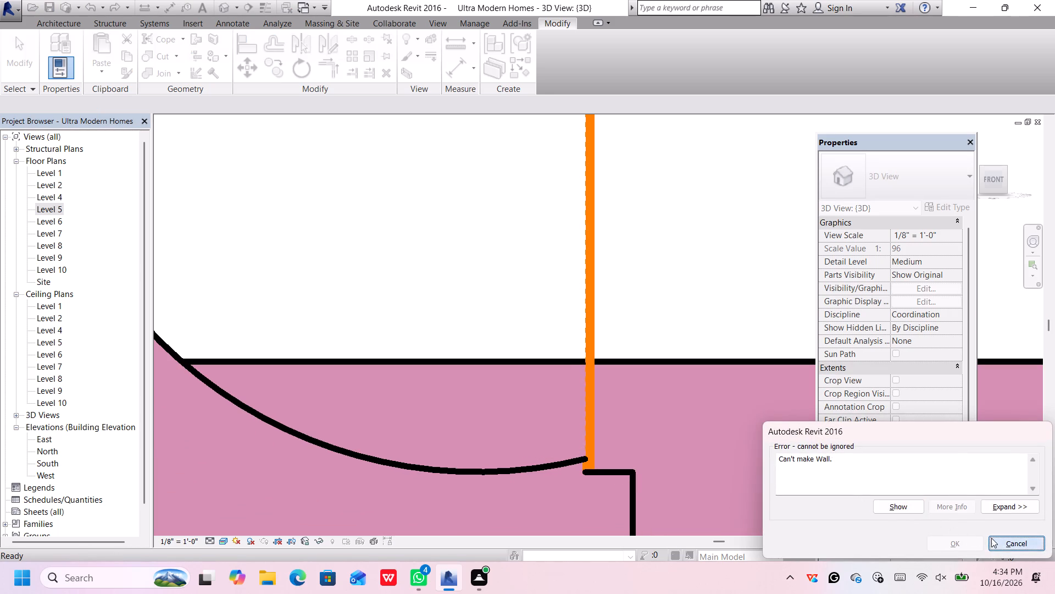
Delete the thin vertical wall edge that closes off the curved opening.
scroll(584, 455, up, 5)
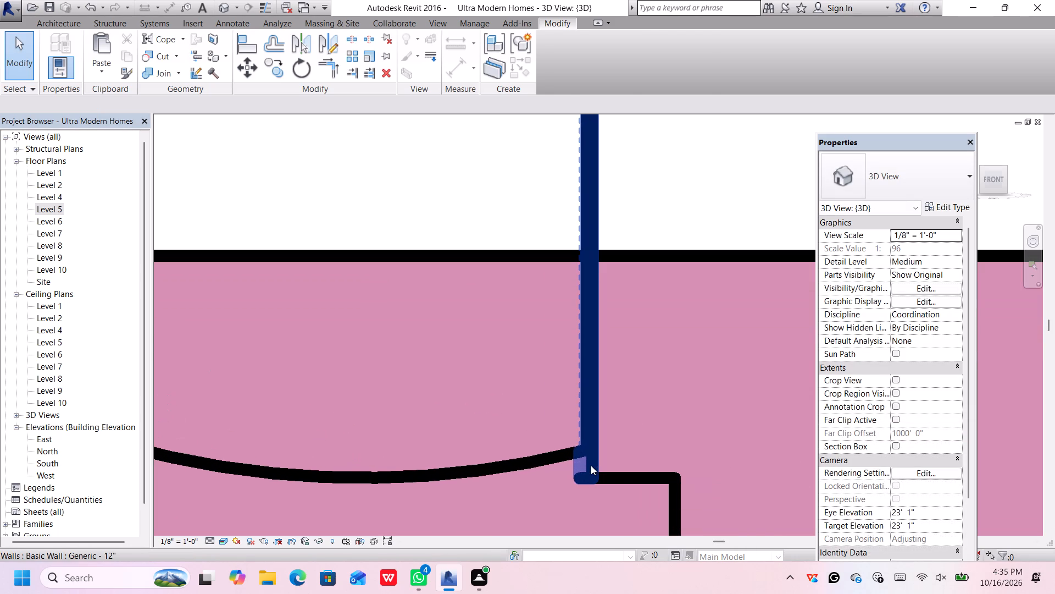
click(590, 464)
key(Delete)
scroll(595, 459, down, 20)
scroll(595, 459, down, 1)
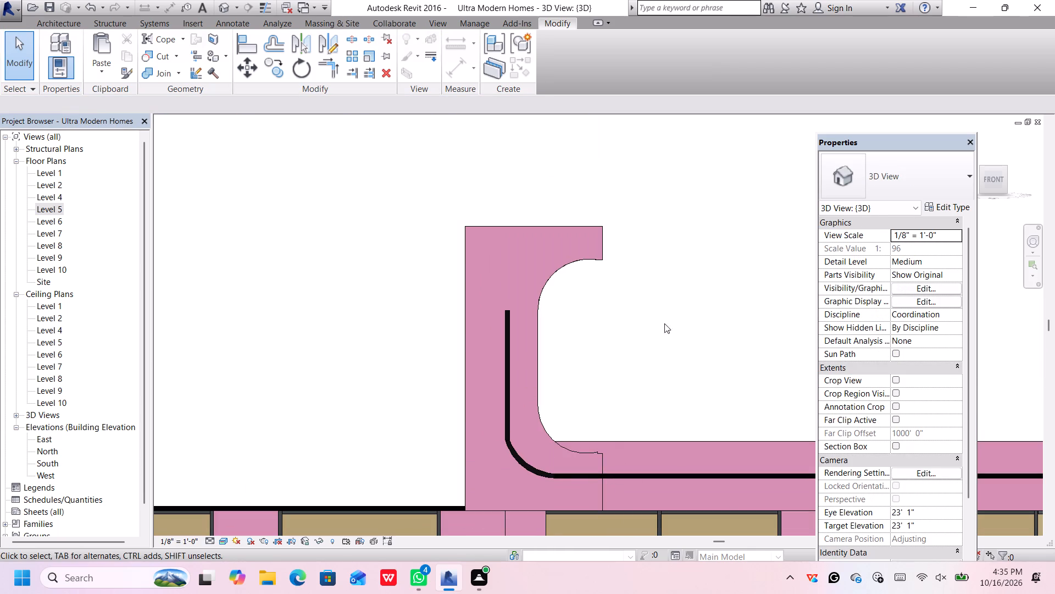
Examine the small upturned tip where the opening's lower curve meets the end of the middle wall segment.
scroll(555, 460, up, 6)
scroll(612, 425, up, 13)
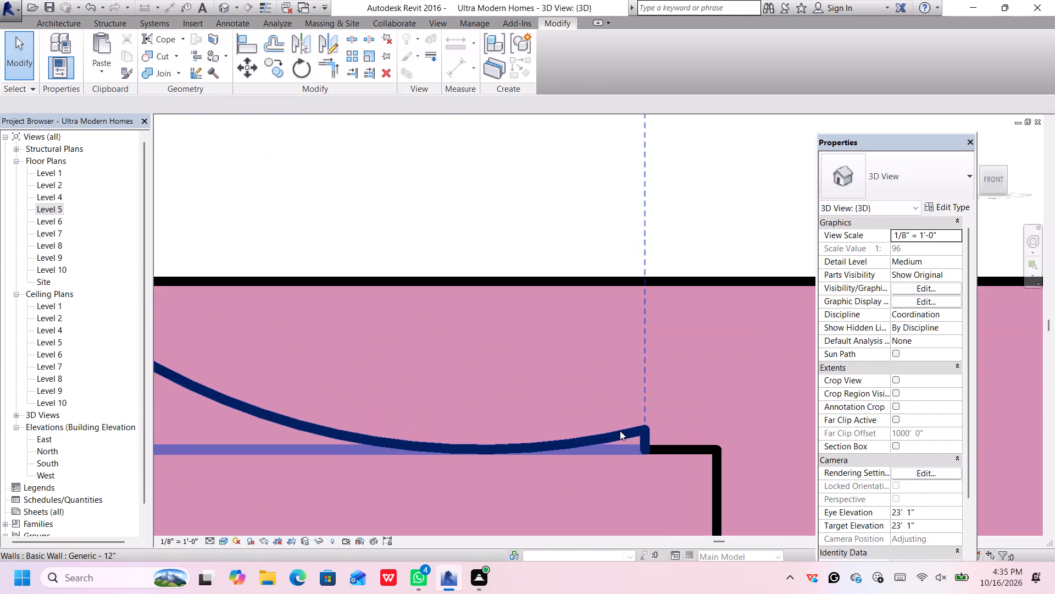
scroll(638, 441, up, 4)
scroll(642, 441, down, 11)
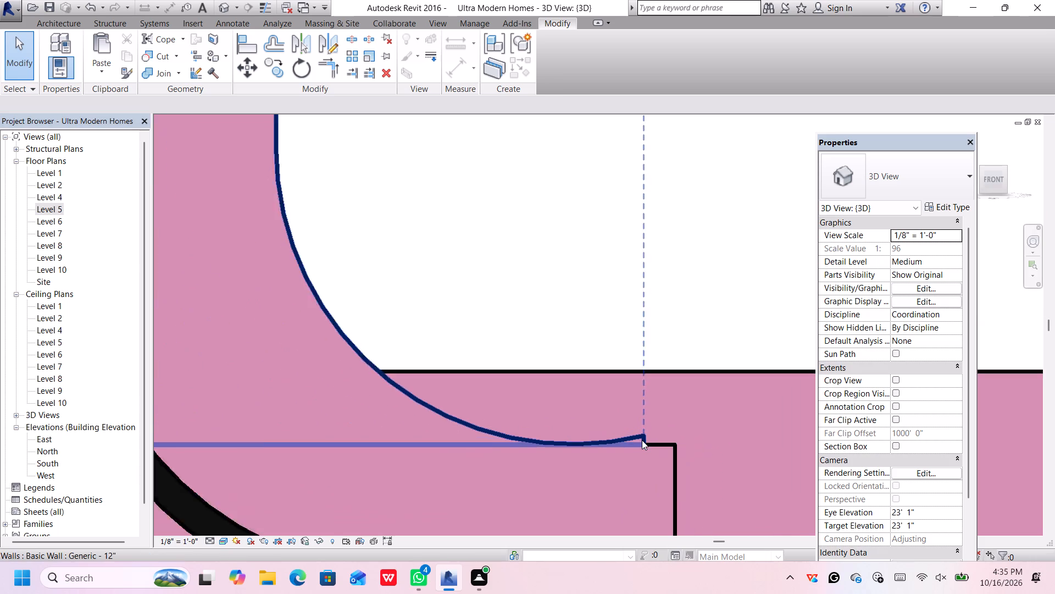
scroll(642, 439, up, 1)
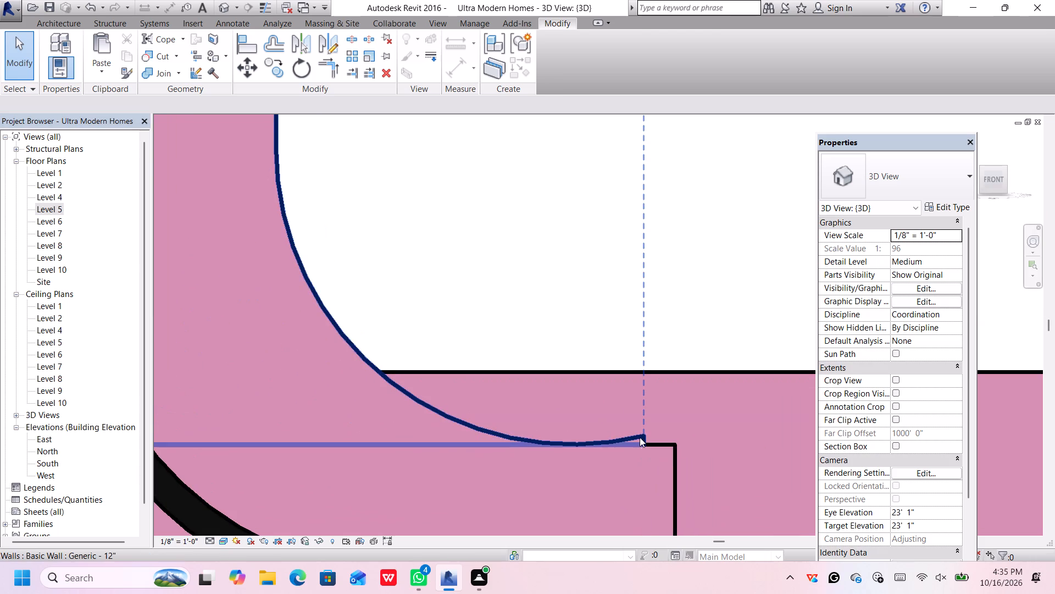
click(640, 437)
scroll(637, 439, down, 9)
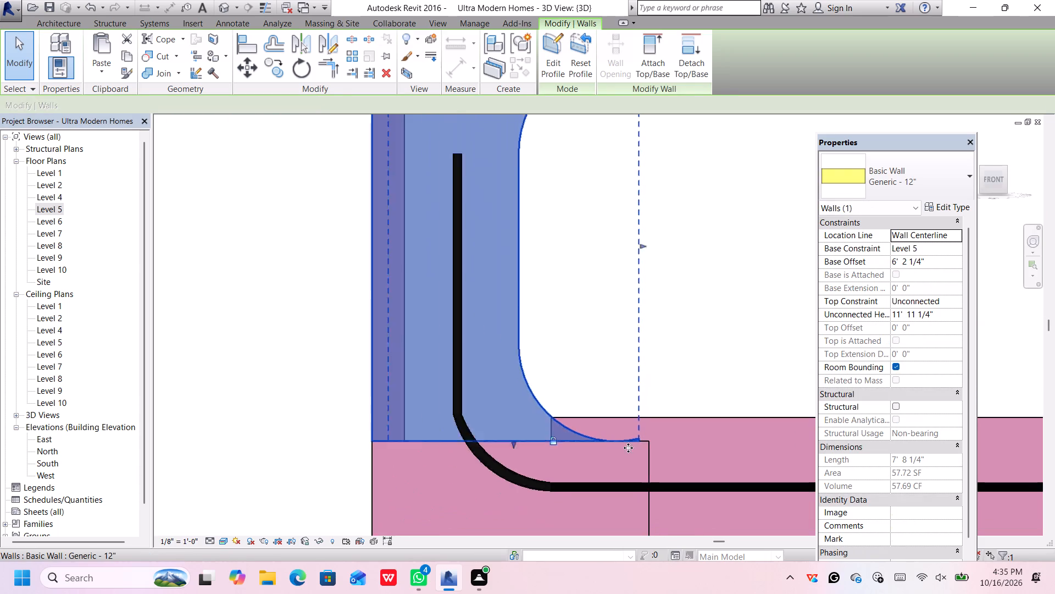
scroll(626, 449, down, 4)
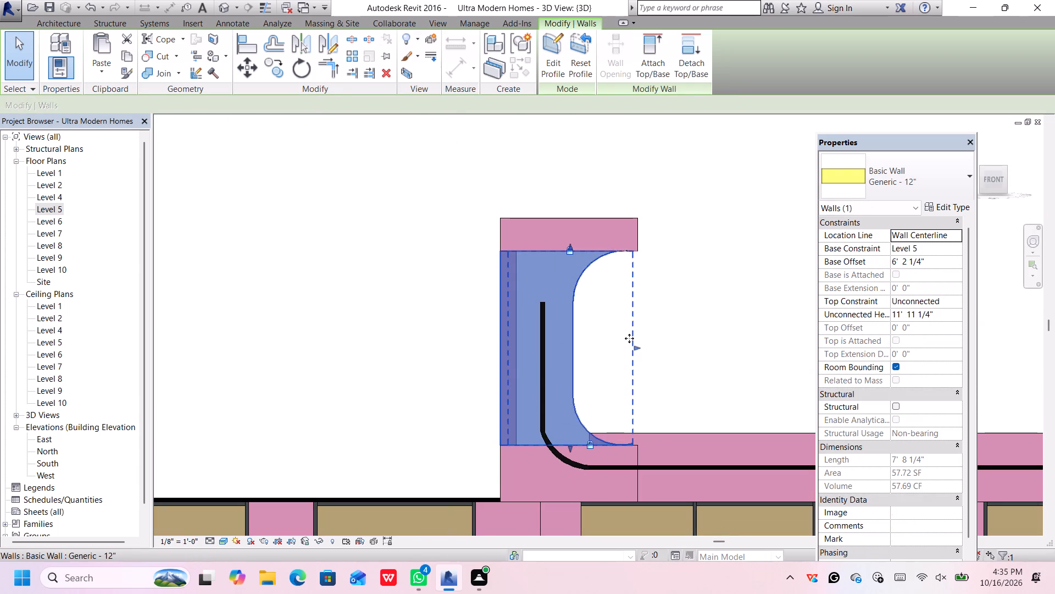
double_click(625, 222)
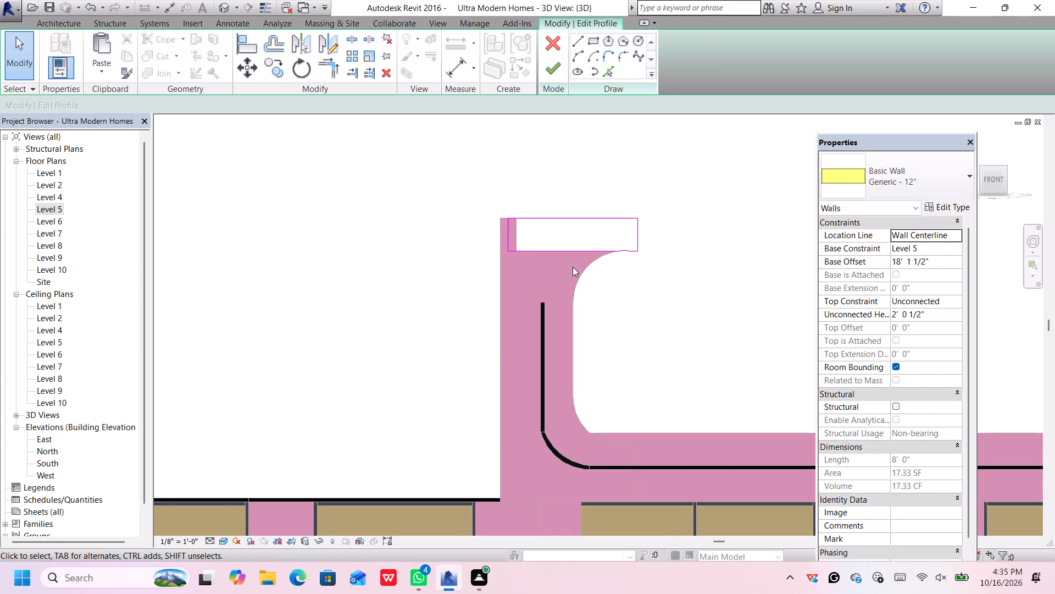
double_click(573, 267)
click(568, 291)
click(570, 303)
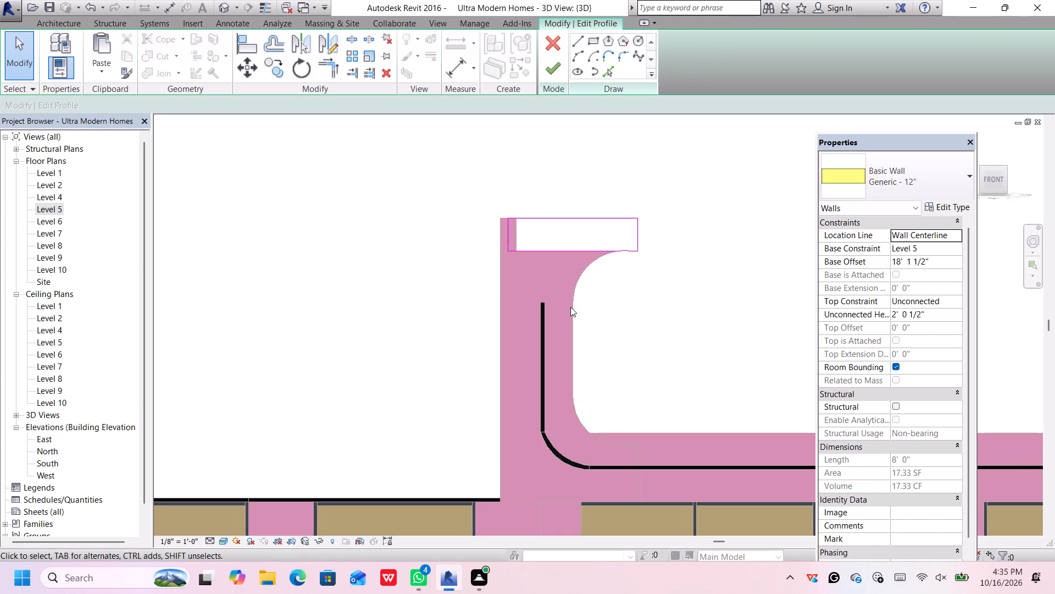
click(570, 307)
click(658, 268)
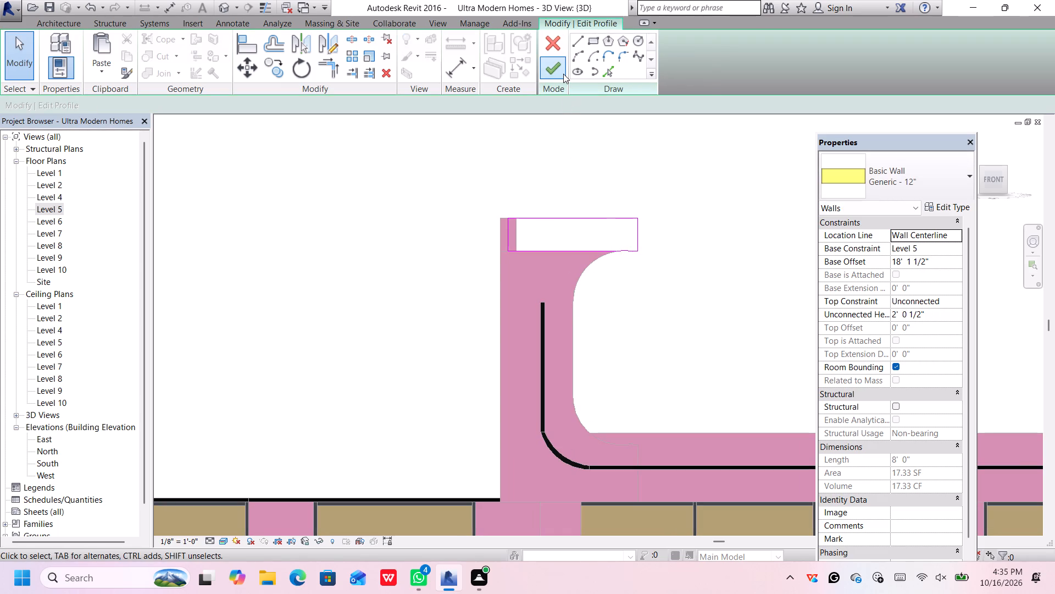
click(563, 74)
Open the middle 12" wall segment's profile for editing and delete the arc at the opening's lower corner.
double_click(574, 302)
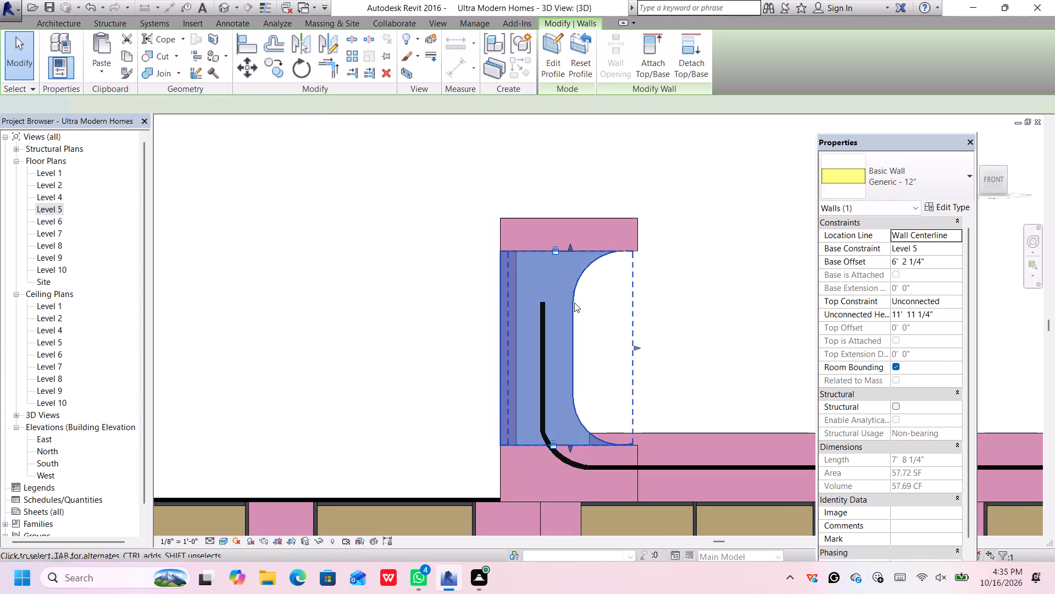
scroll(637, 404, up, 5)
middle_drag(648, 498, 634, 481)
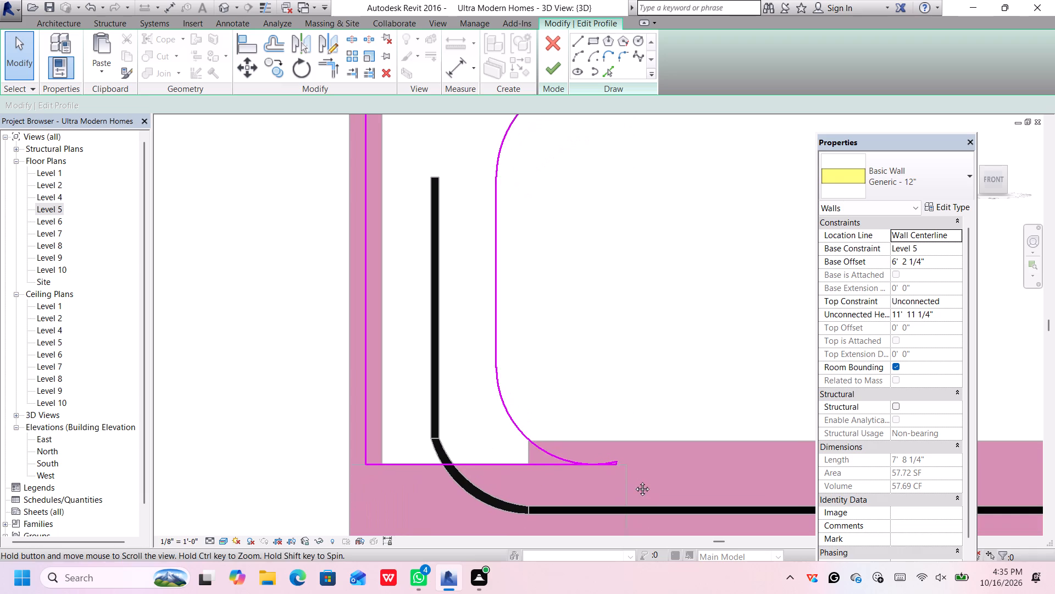
middle_drag(634, 481, 610, 453)
middle_click(610, 453)
scroll(593, 433, up, 12)
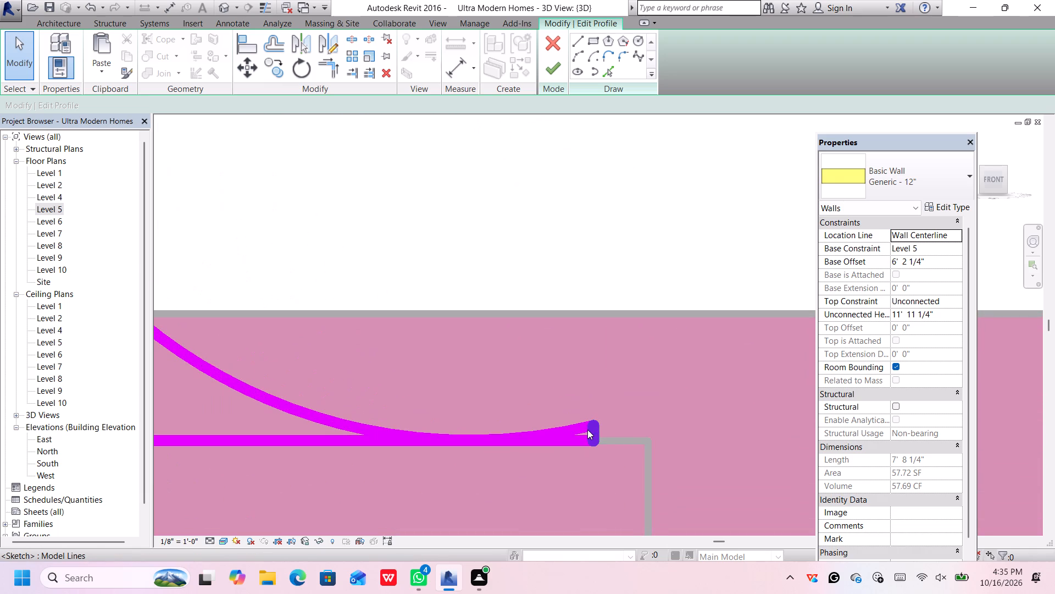
click(585, 428)
scroll(593, 425, down, 6)
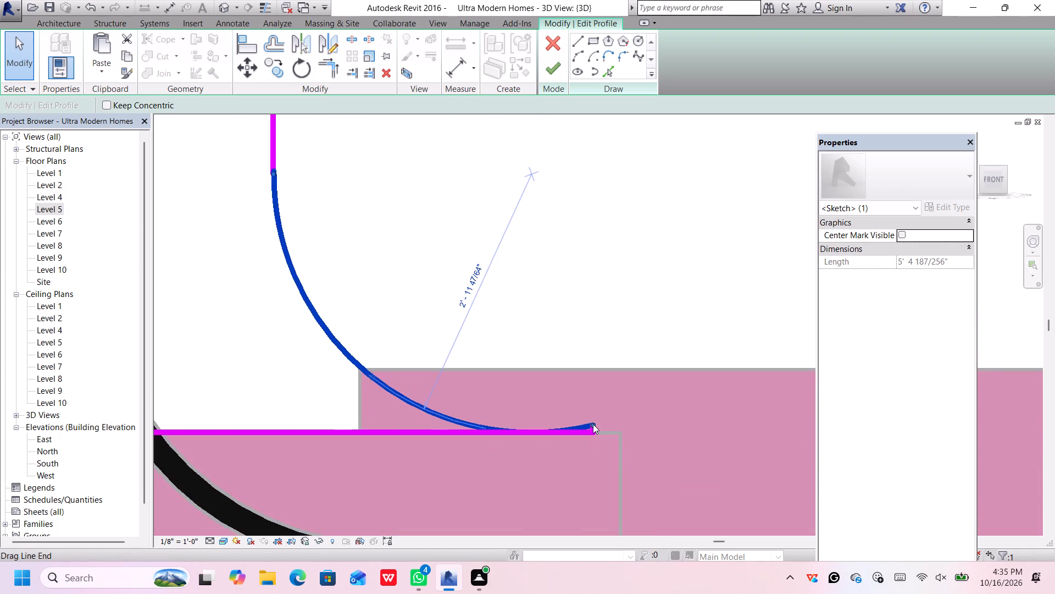
scroll(629, 289, down, 3)
key(Delete)
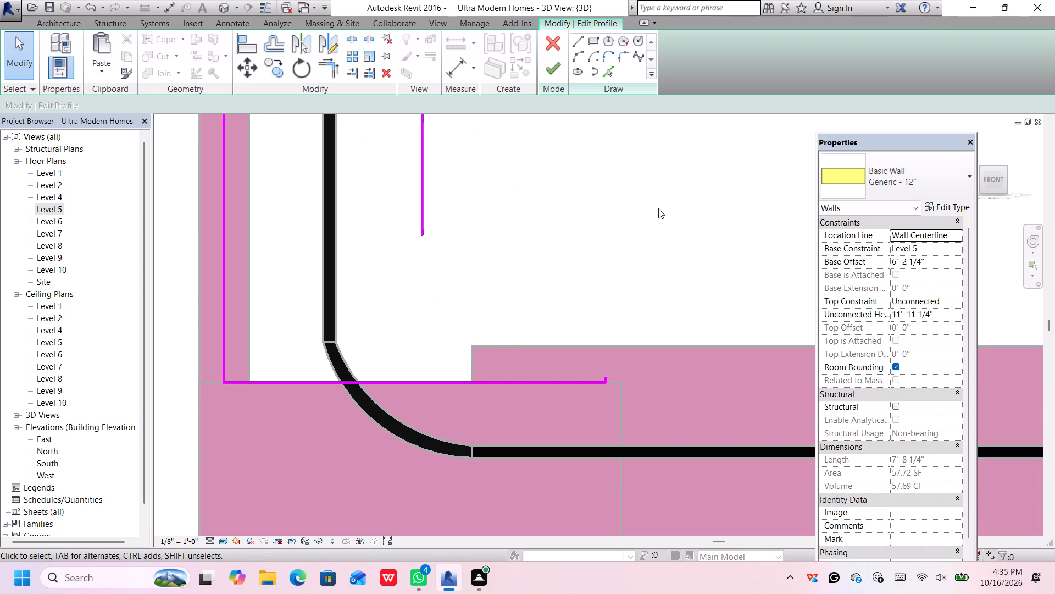
Delete the short vertical line at the end of the profile's bottom edge, and dismiss the notification card.
scroll(633, 377, up, 4)
click(593, 378)
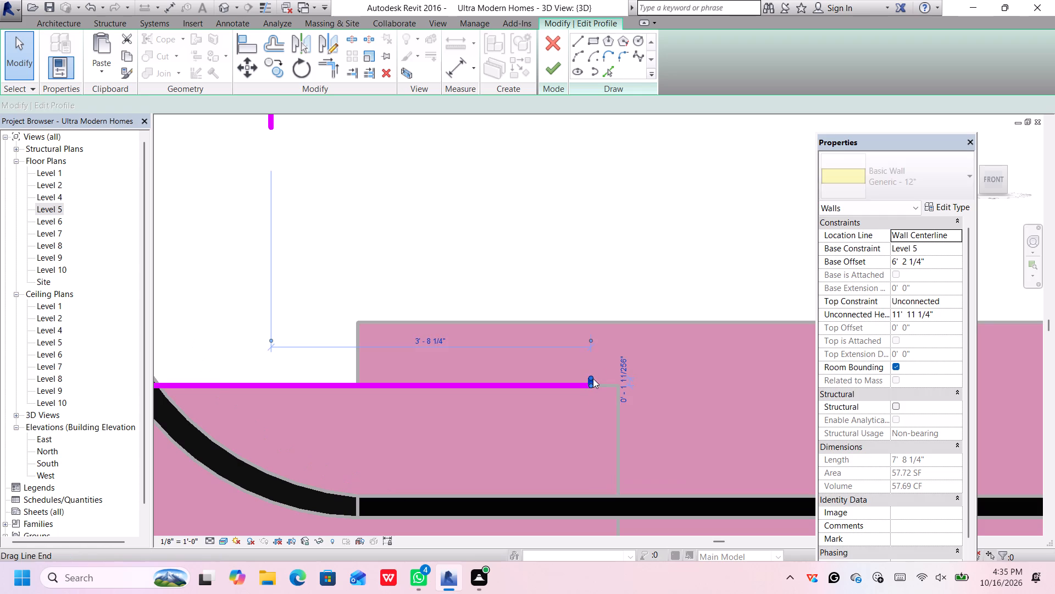
key(Delete)
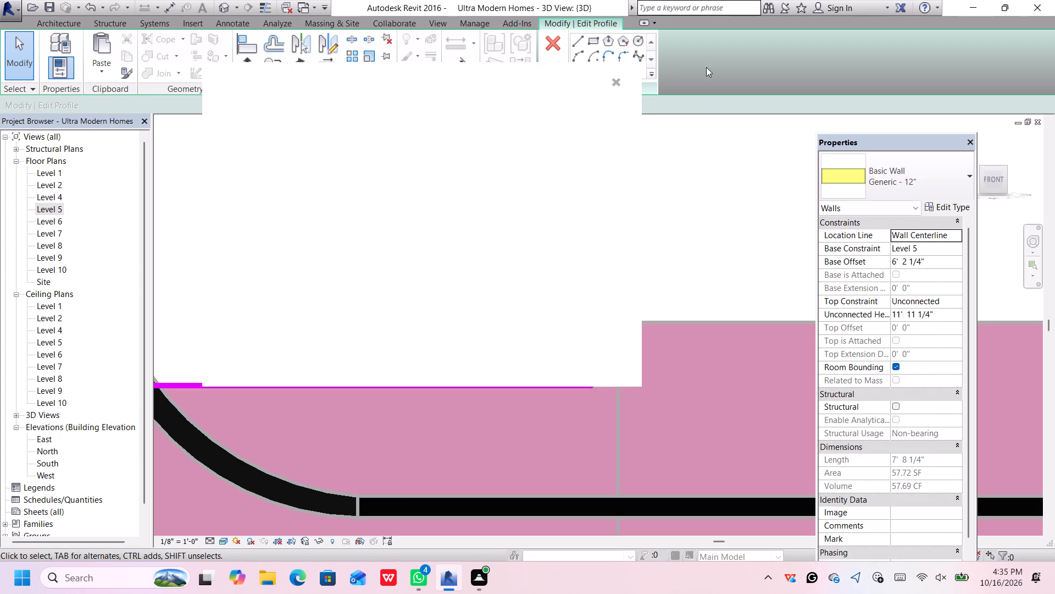
click(612, 79)
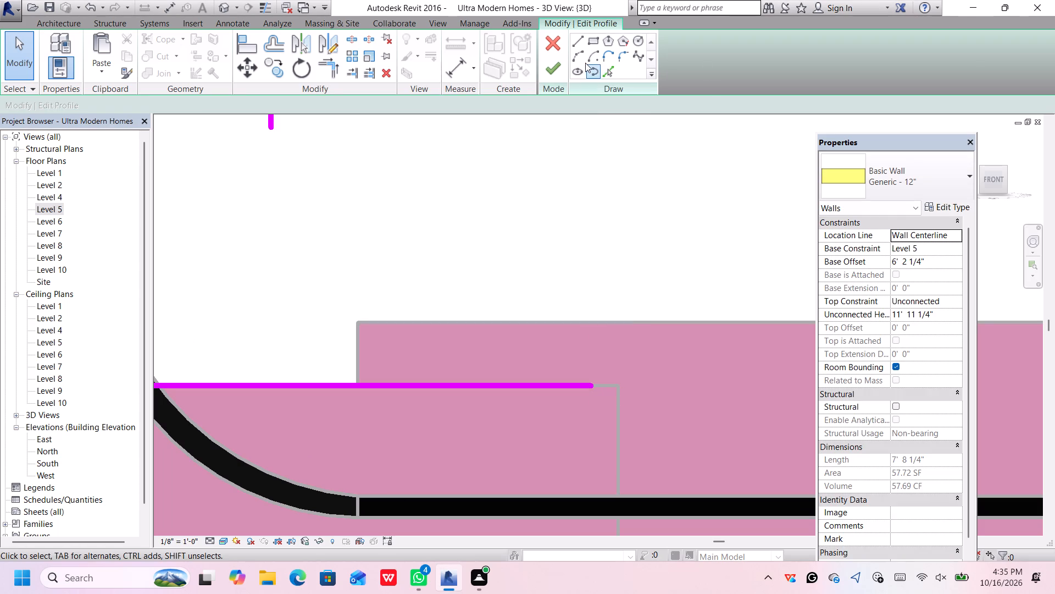
Draw a start-end-radius arc of about 3' 9 1/4" radius from the opening's vertical line to the bottom line's end, tangent to that line.
click(581, 58)
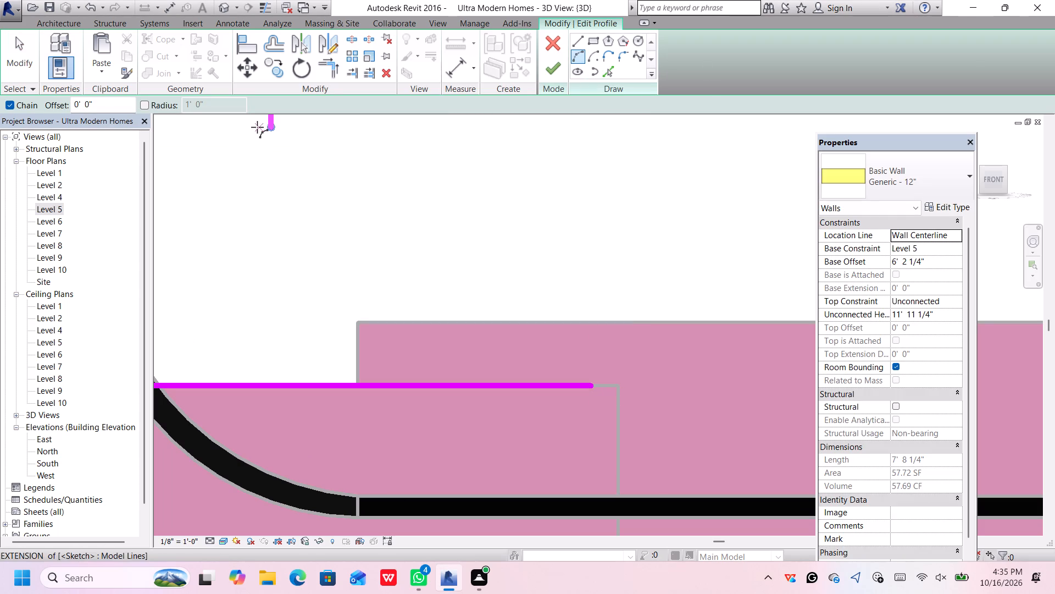
click(270, 128)
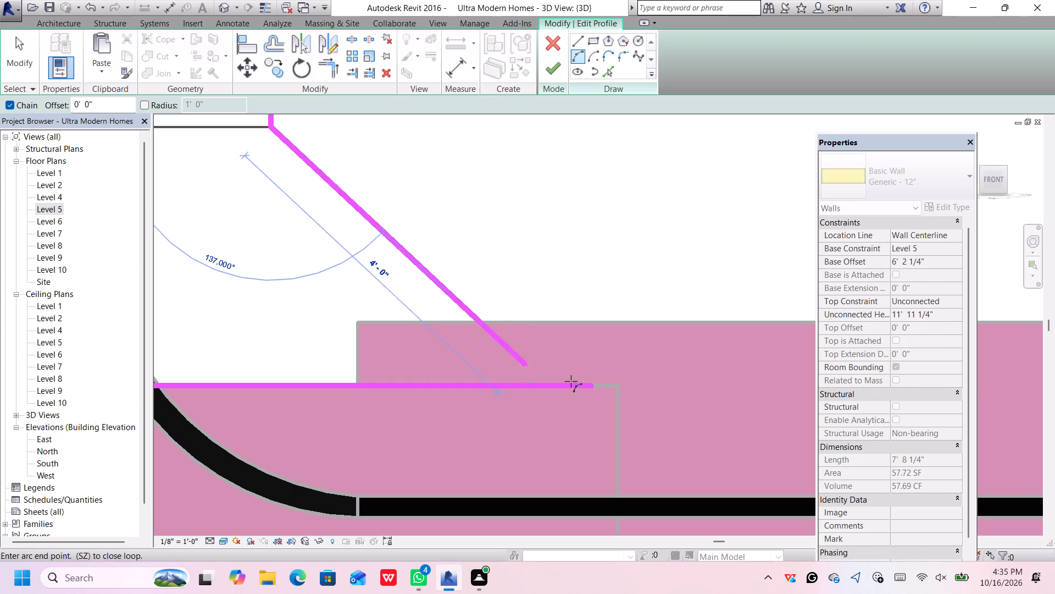
click(589, 384)
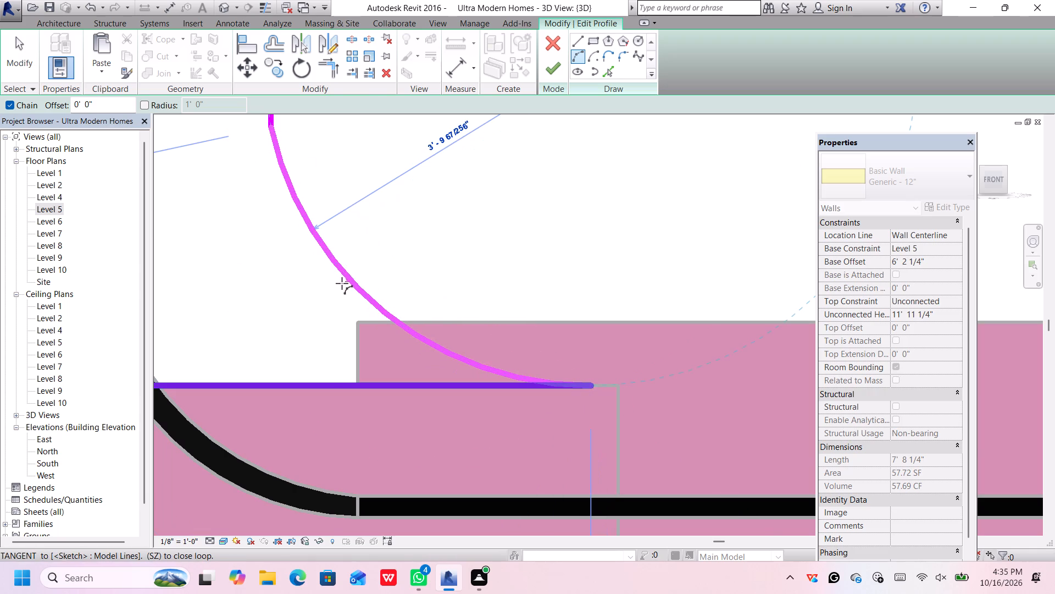
scroll(342, 283, down, 8)
click(345, 282)
scroll(434, 254, down, 7)
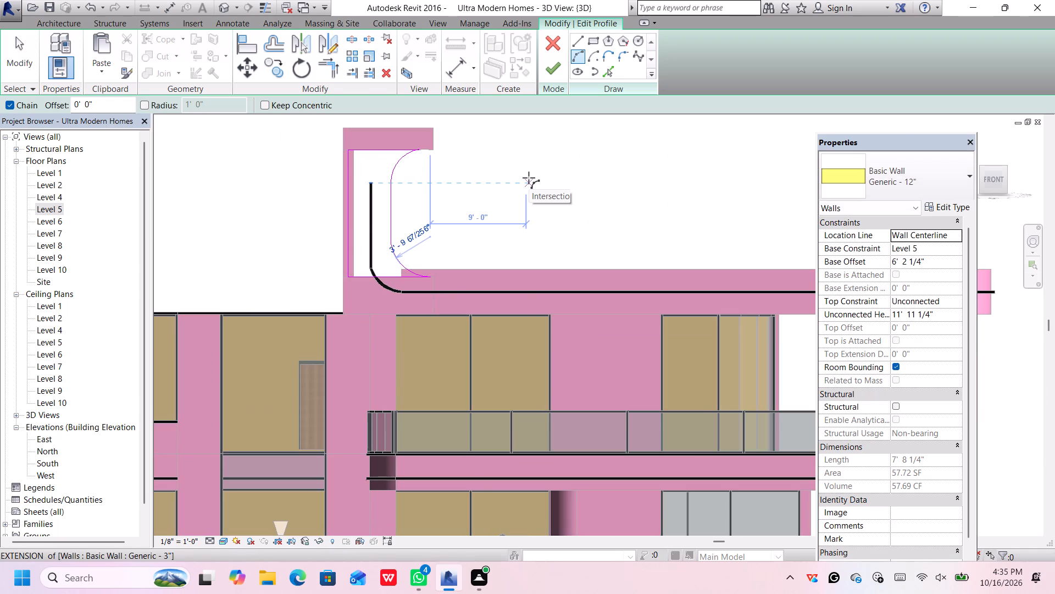
Finish the profile edit of the middle 12" wall segment and deselect the wall.
click(553, 72)
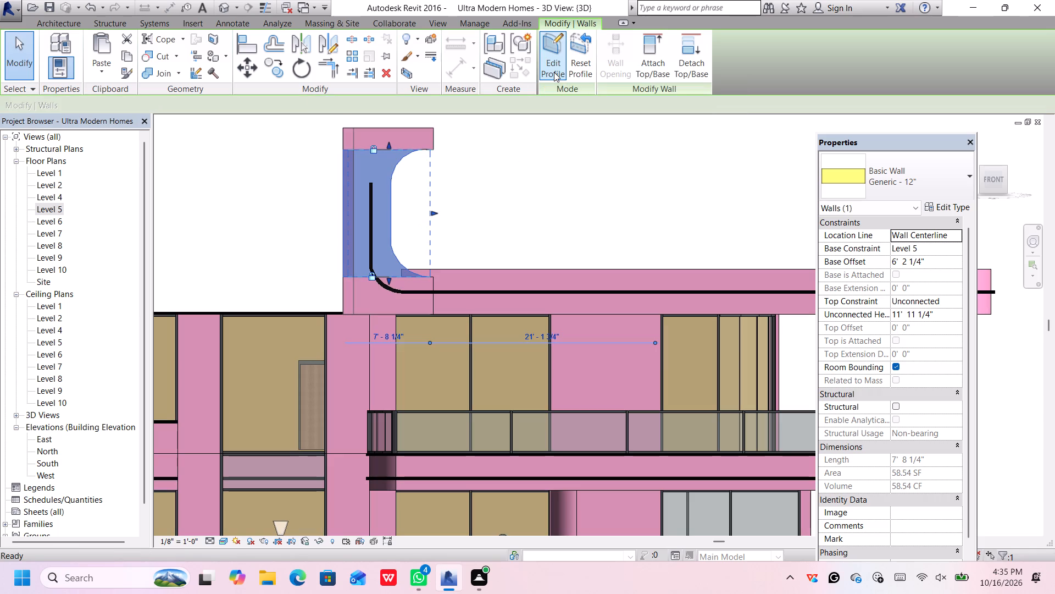
key(Escape)
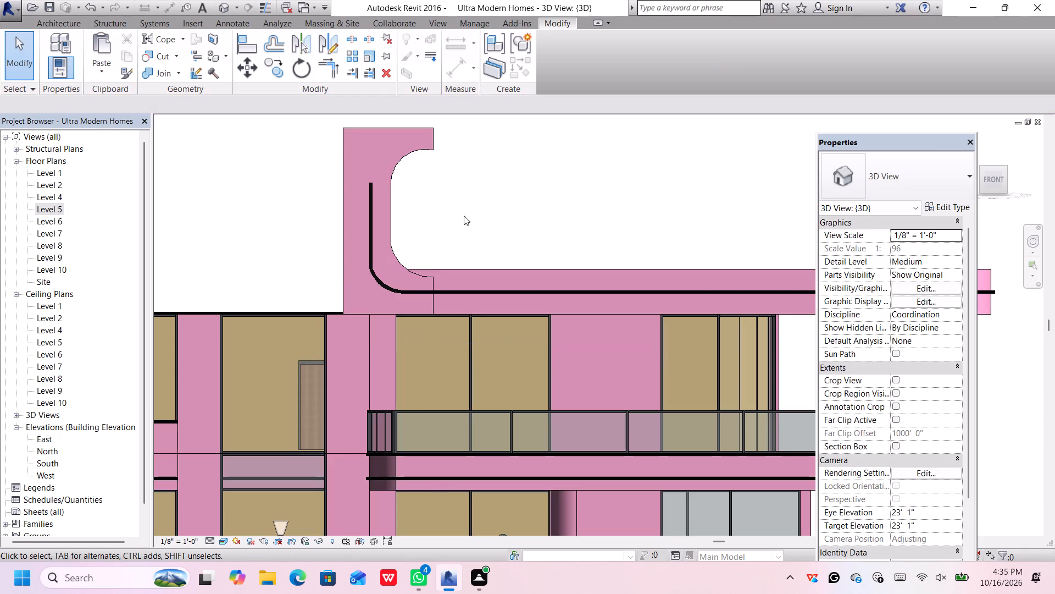
Examine the redrawn lower curve of the feature wall's opening and its junction with the base wall's end.
scroll(464, 216, down, 4)
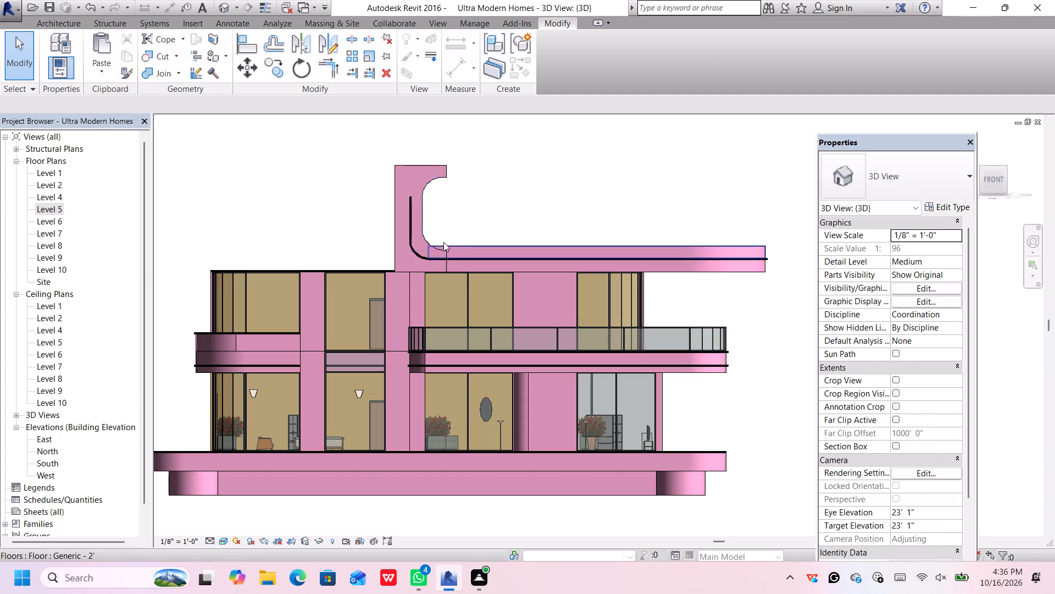
scroll(453, 243, up, 5)
scroll(484, 200, down, 1)
middle_drag(484, 200, 485, 245)
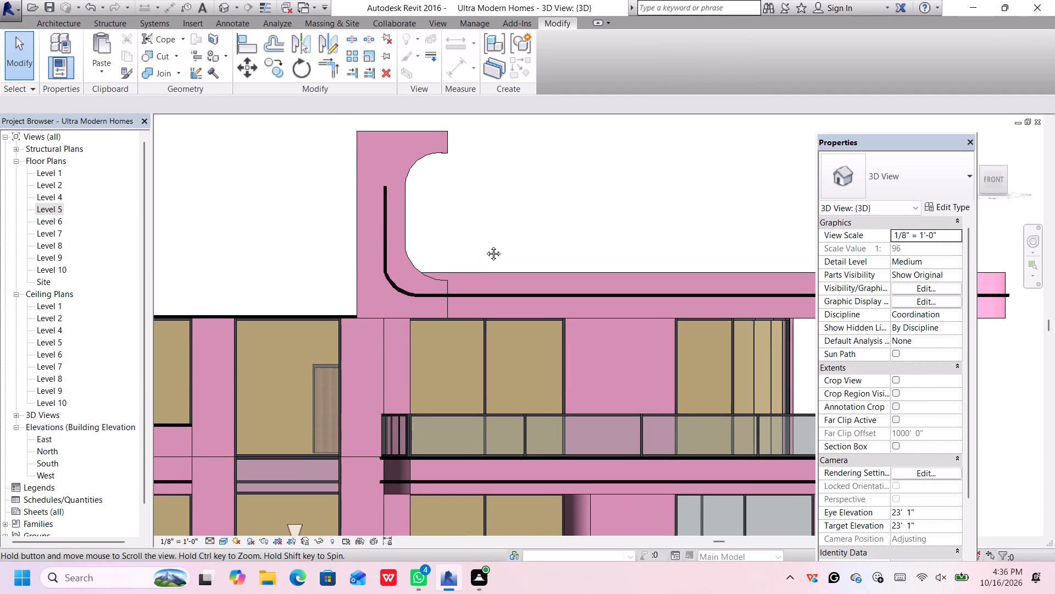
middle_drag(485, 245, 479, 317)
scroll(427, 360, up, 4)
scroll(452, 359, down, 4)
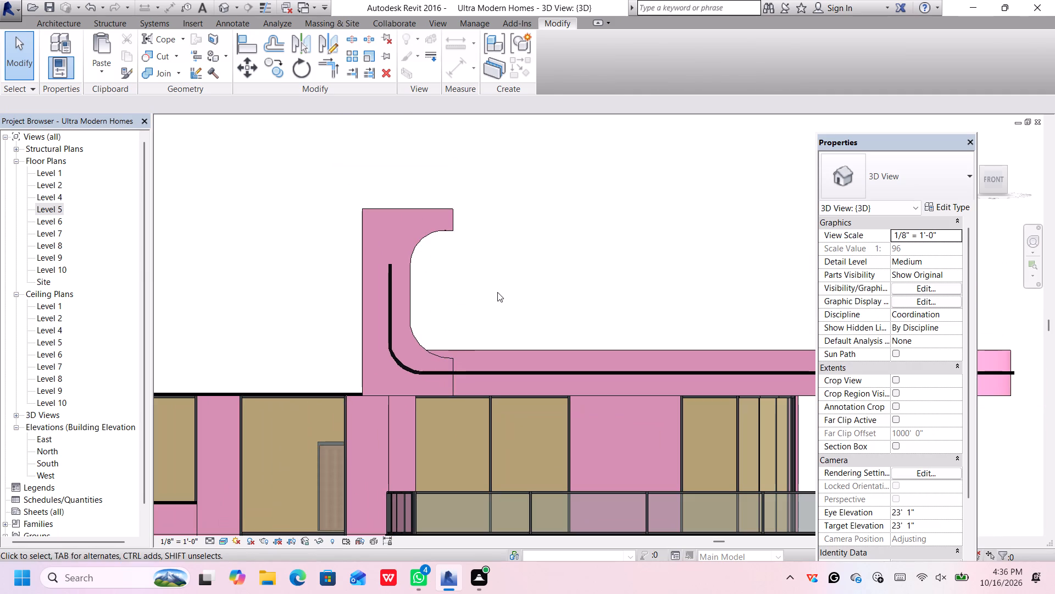
middle_drag(499, 290, 488, 334)
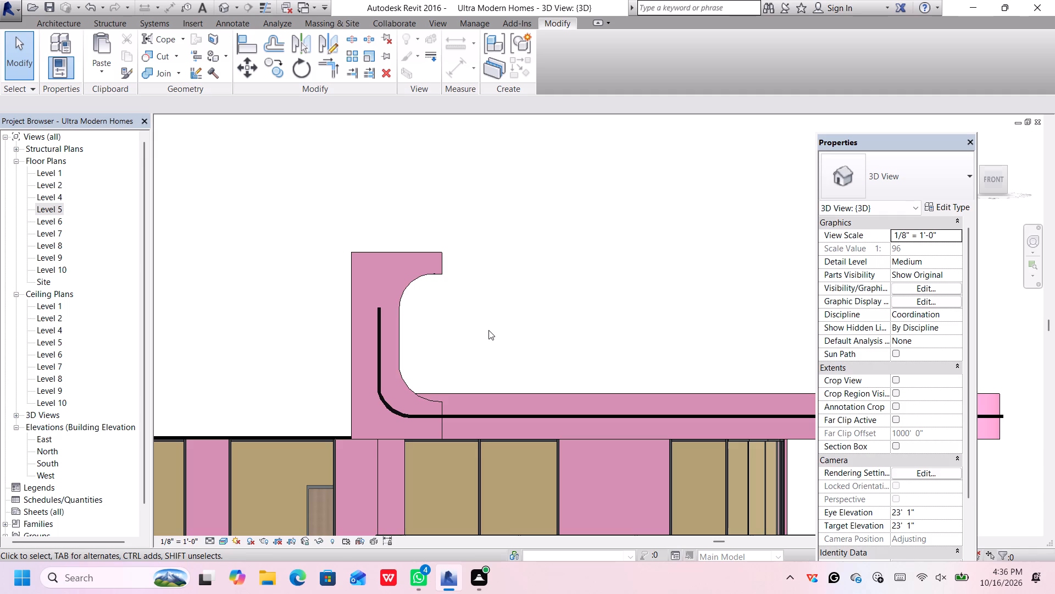
scroll(456, 334, down, 2)
scroll(451, 344, up, 3)
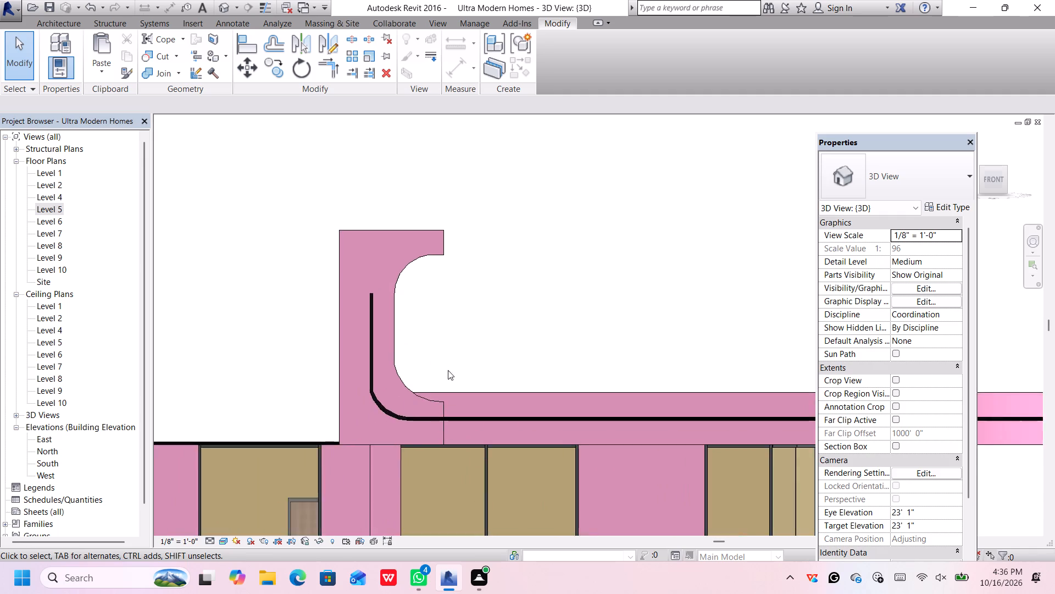
scroll(448, 370, up, 7)
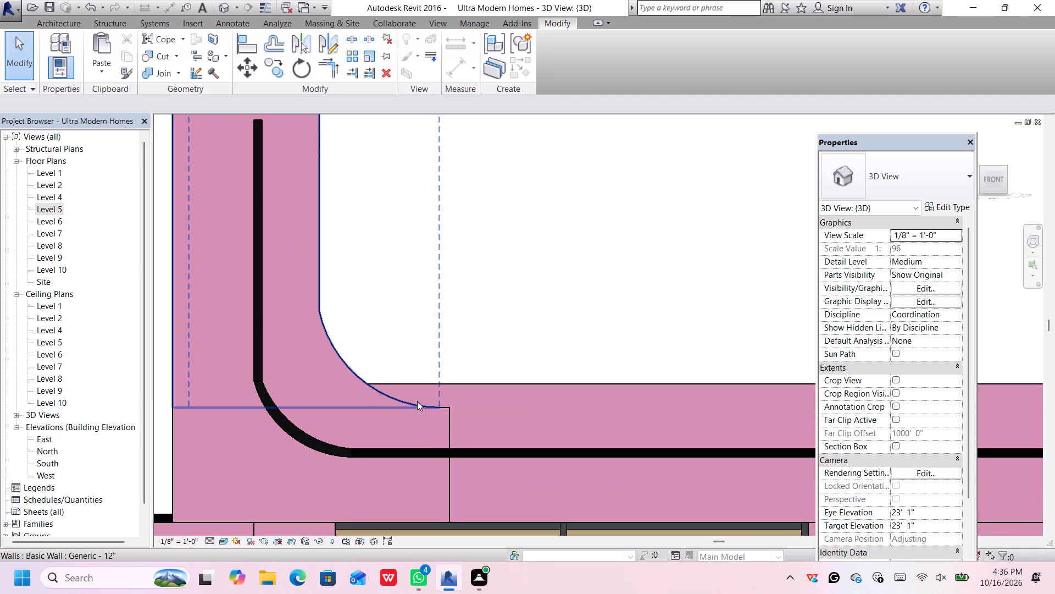
scroll(417, 401, down, 7)
scroll(452, 347, down, 2)
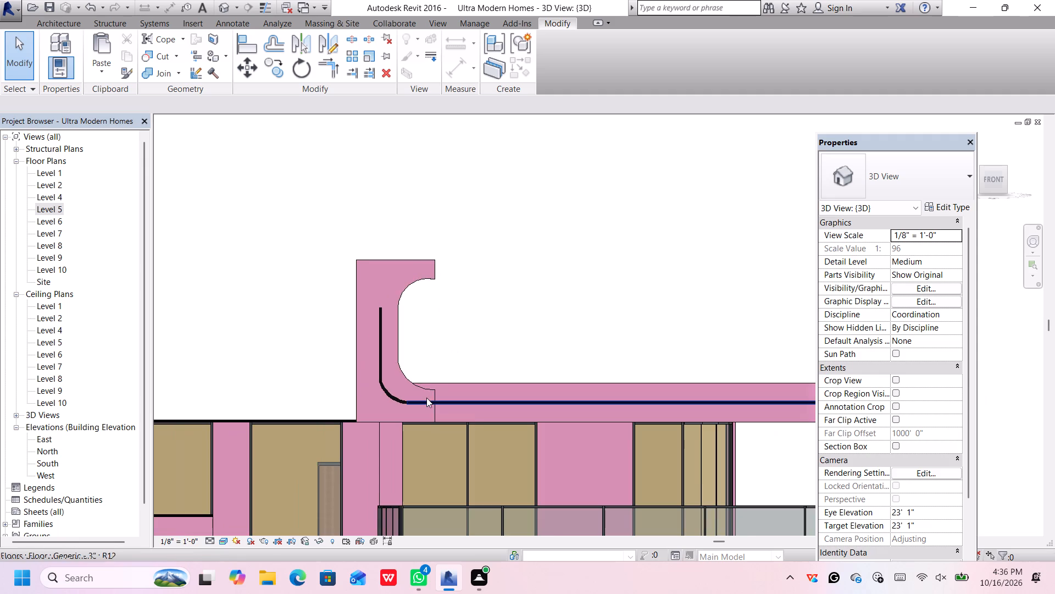
scroll(431, 392, up, 8)
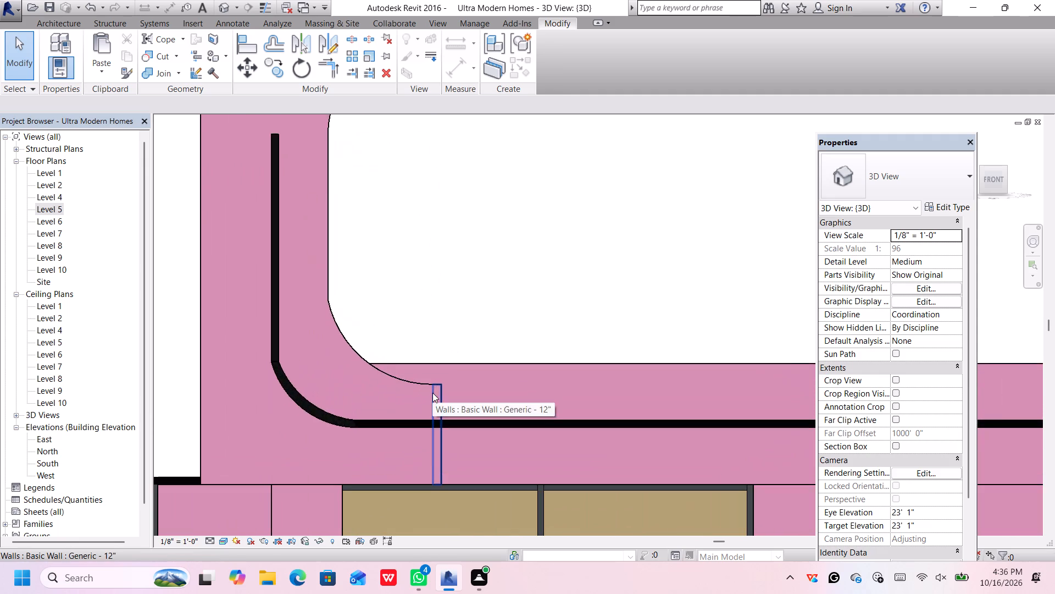
scroll(434, 391, down, 7)
scroll(477, 324, down, 5)
Examine the opening's upper corner curve and the feature wall's overall shape, and dismiss the notification card.
middle_drag(519, 291, 471, 323)
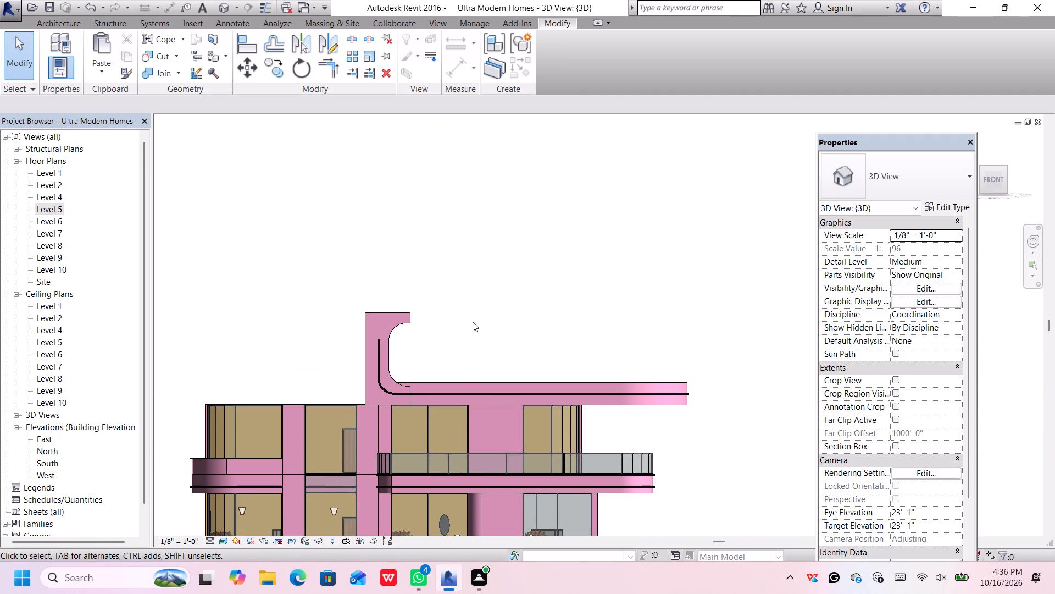
scroll(296, 318, up, 1)
scroll(379, 334, up, 4)
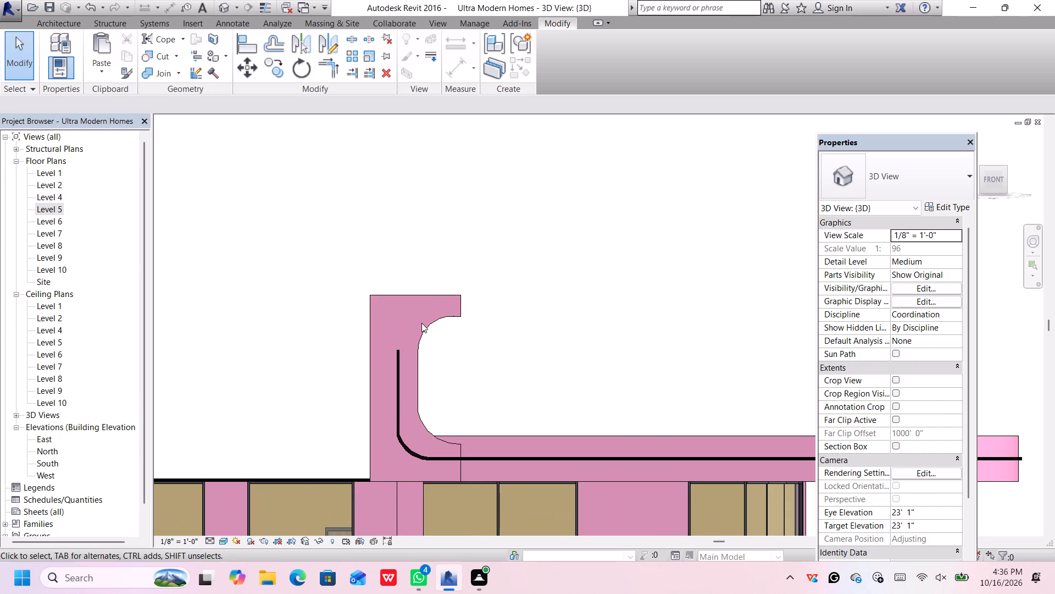
middle_drag(418, 323, 387, 315)
scroll(378, 312, up, 7)
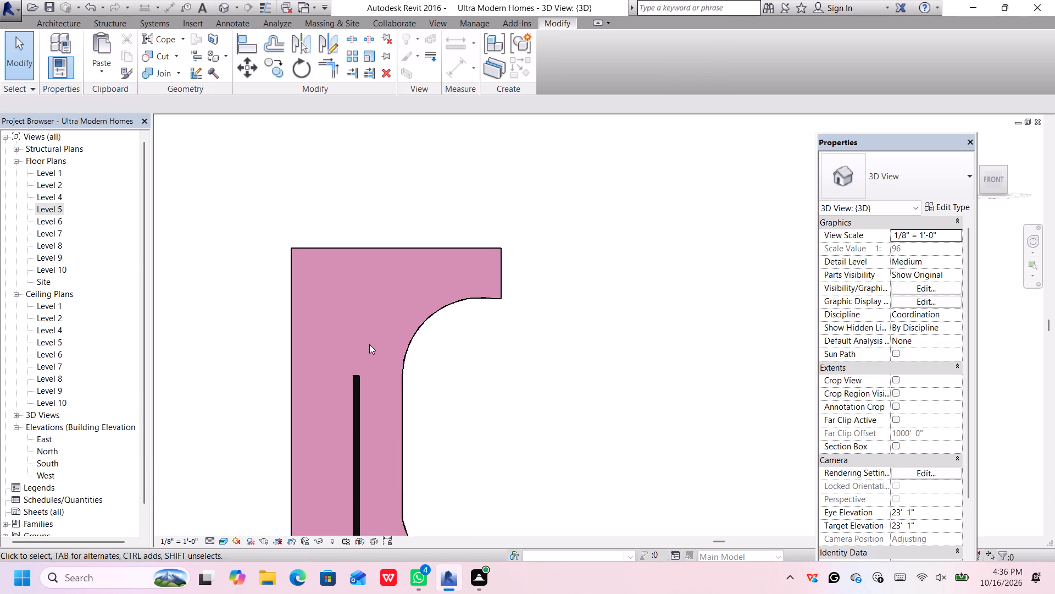
scroll(369, 344, up, 1)
scroll(566, 215, down, 4)
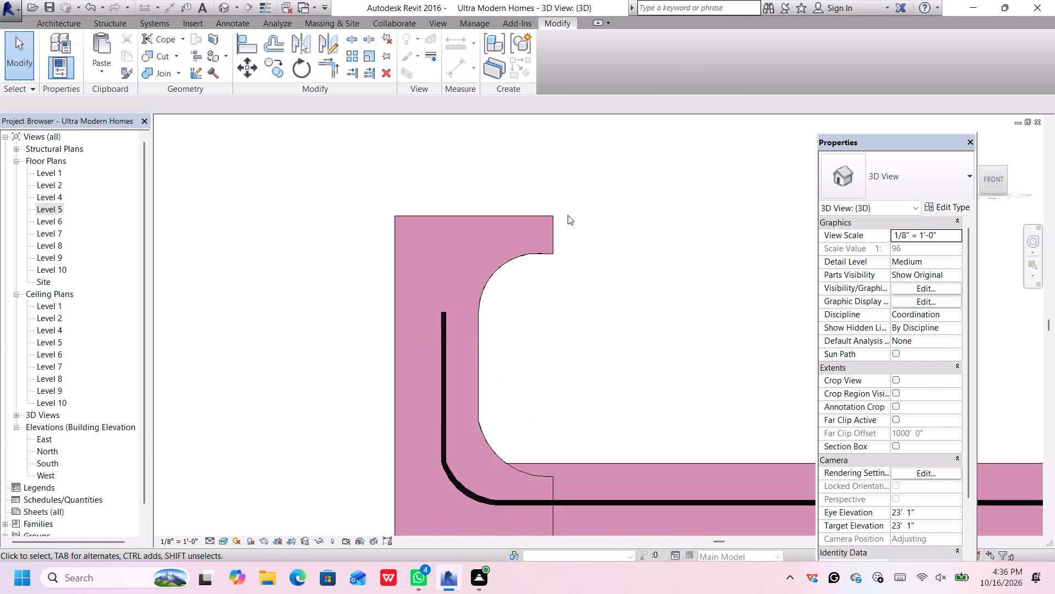
scroll(568, 215, down, 4)
middle_drag(609, 218, 430, 296)
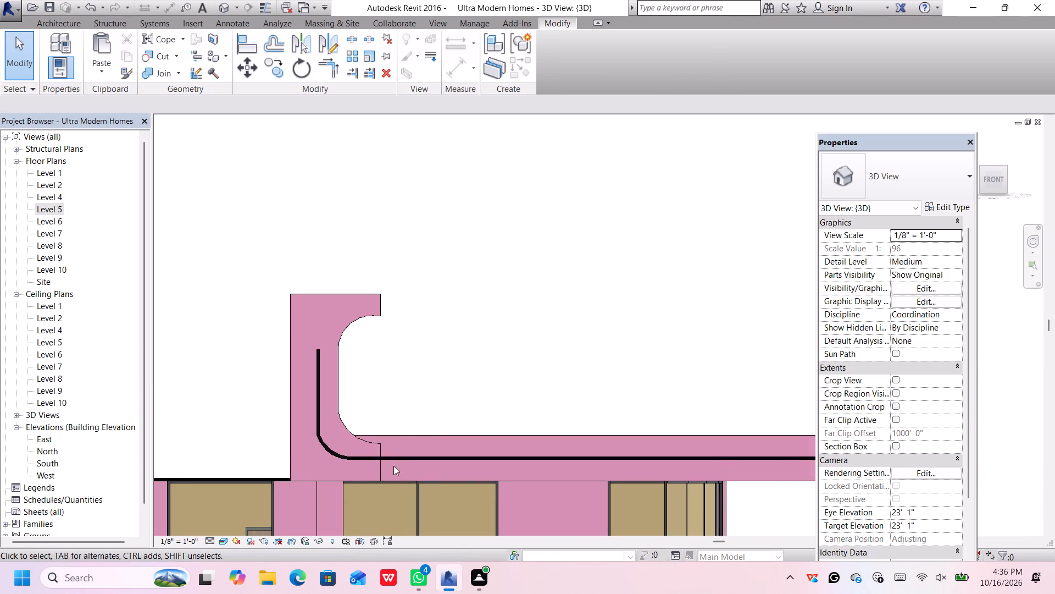
scroll(459, 424, down, 4)
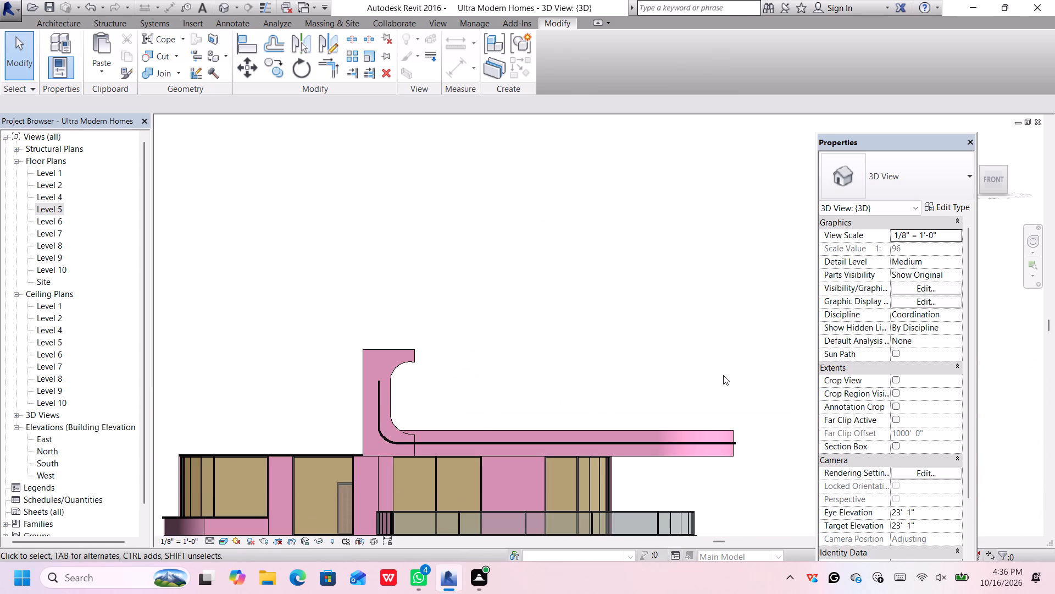
scroll(576, 374, down, 2)
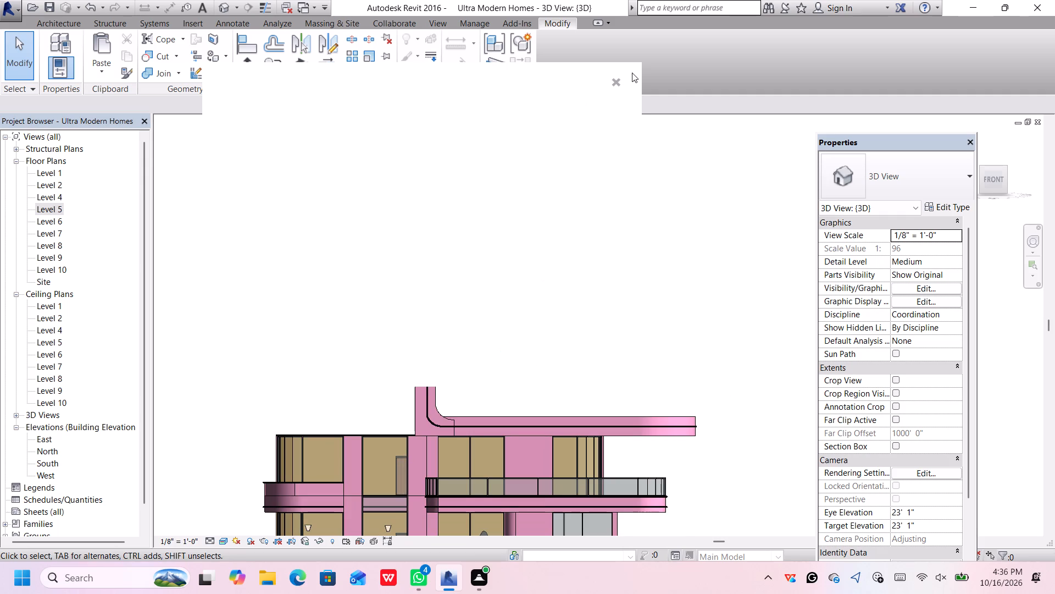
click(618, 78)
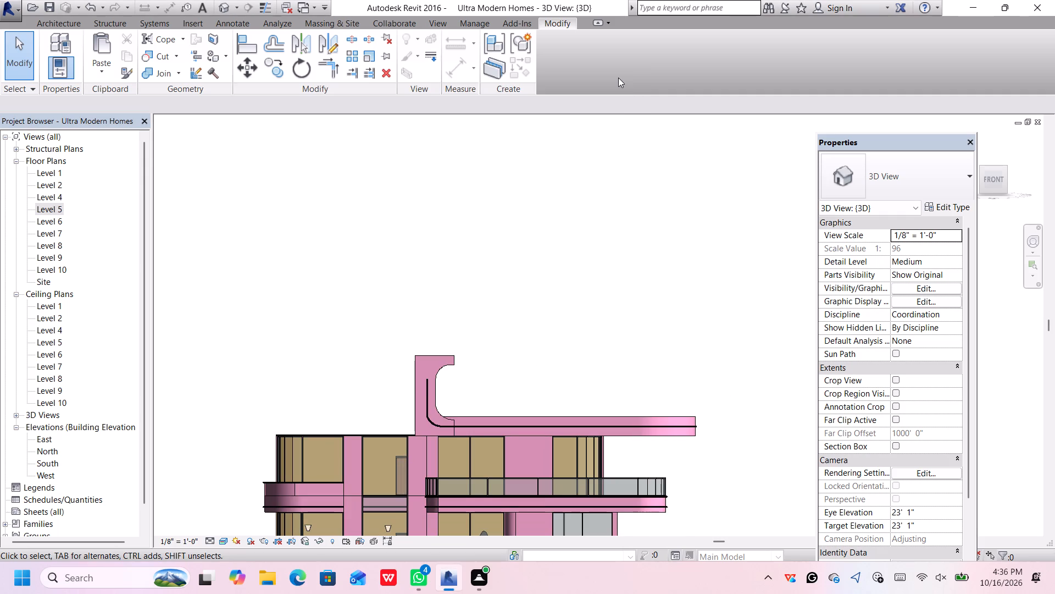
View the whole house from the top in the 3D view.
scroll(618, 79, down, 4)
scroll(503, 278, down, 5)
scroll(589, 304, down, 2)
scroll(753, 255, up, 2)
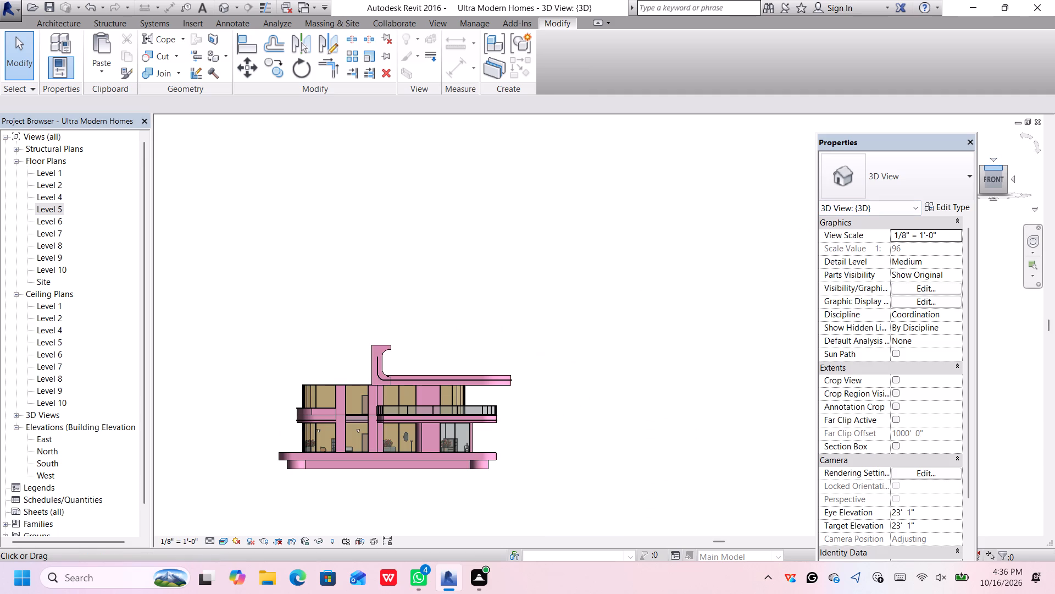
click(997, 169)
click(992, 169)
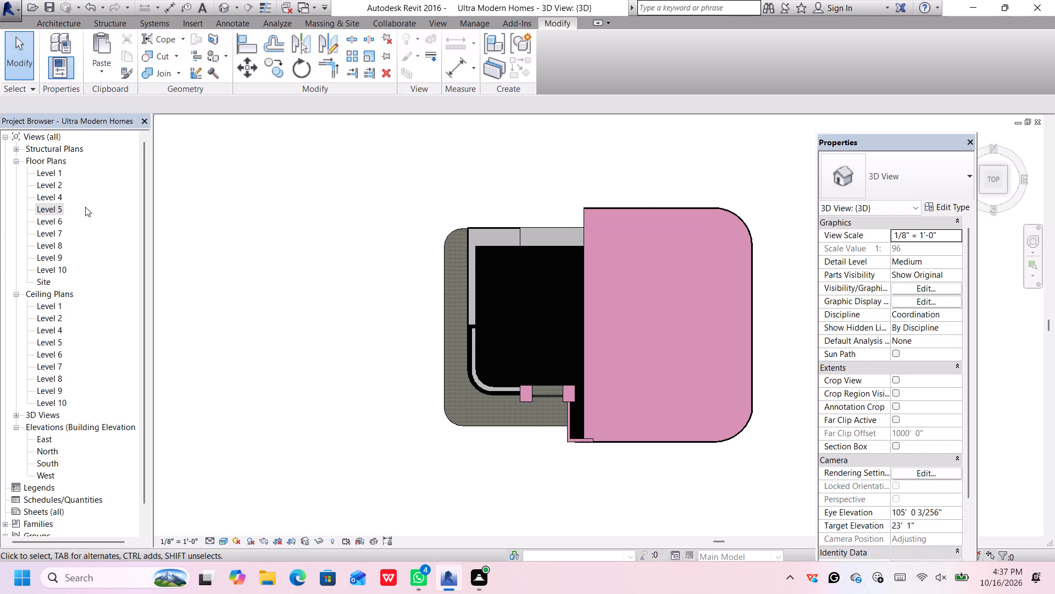
Open the Level 6 floor plan to show the roof slab and feature wall outline.
double_click(61, 220)
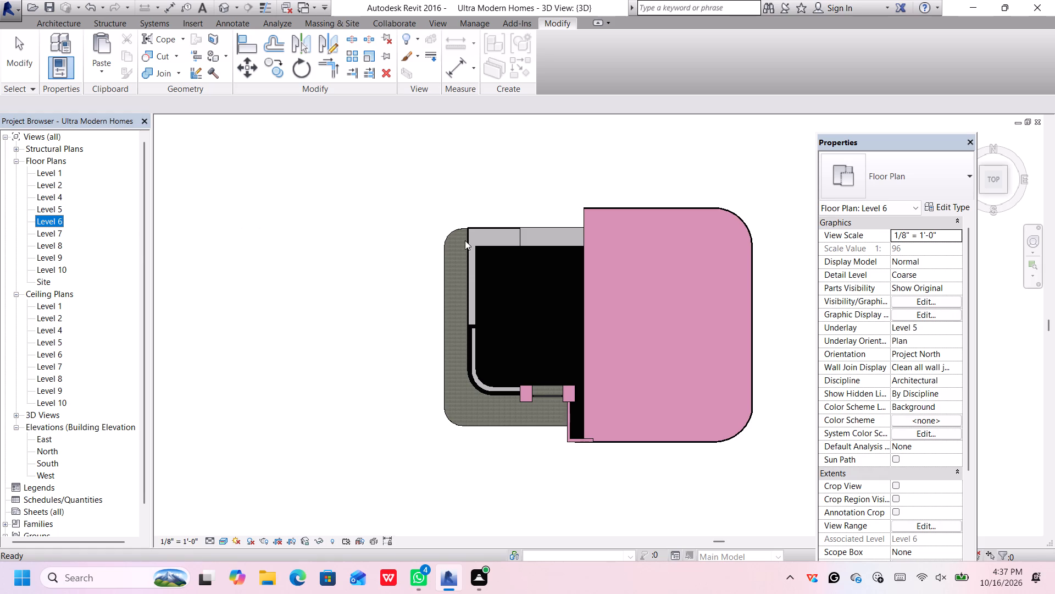
double_click(45, 221)
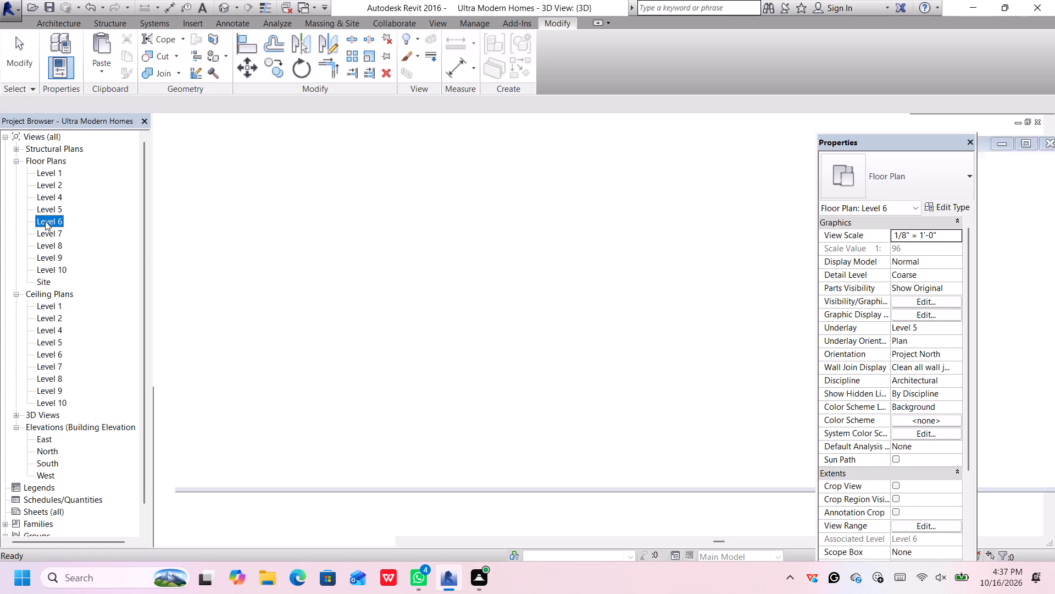
scroll(396, 236, down, 6)
scroll(455, 236, down, 10)
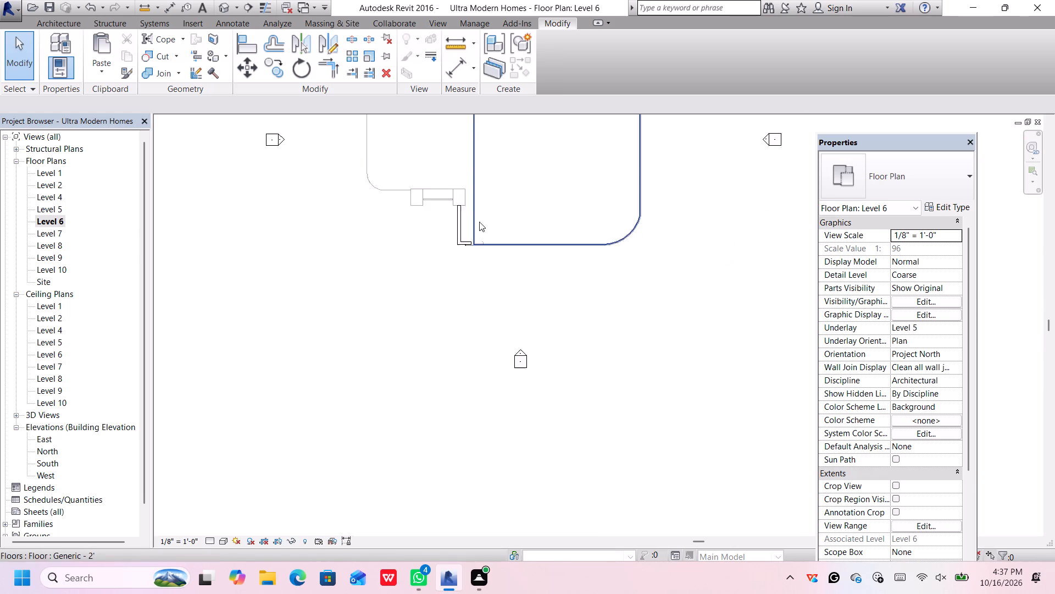
scroll(479, 222, down, 1)
middle_drag(589, 154, 567, 303)
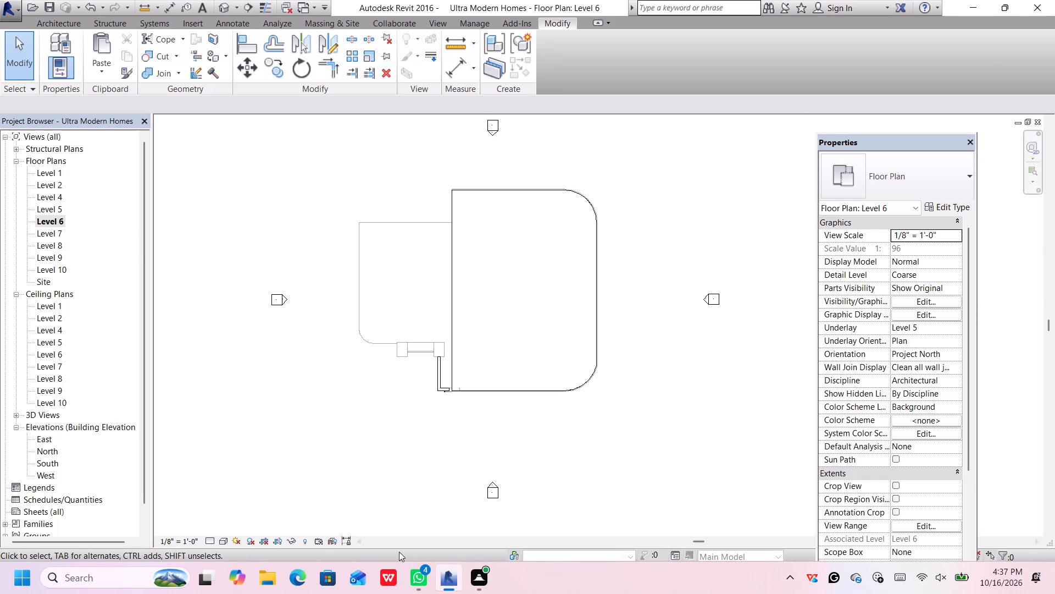
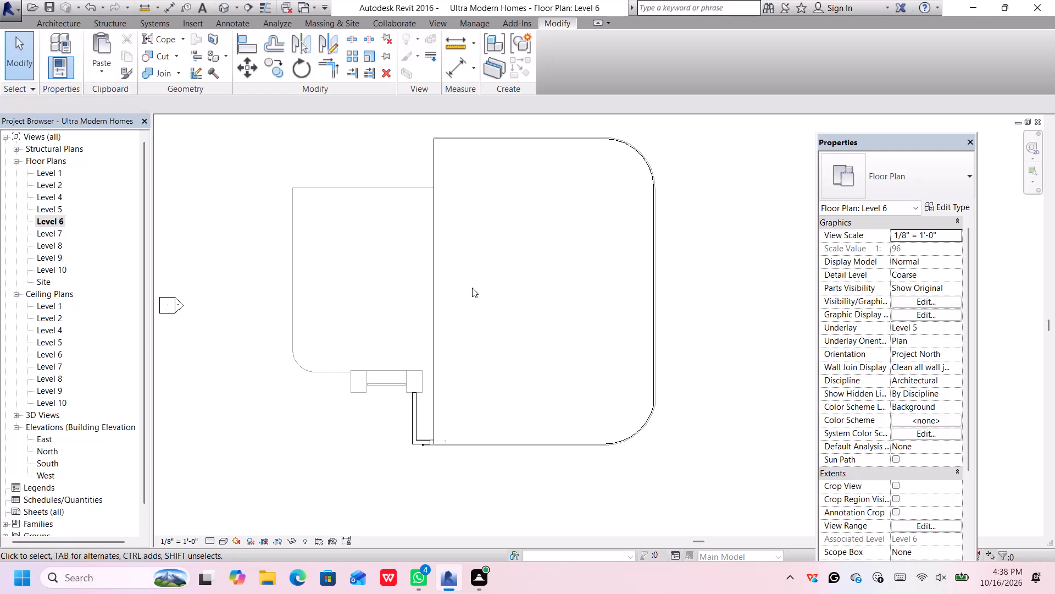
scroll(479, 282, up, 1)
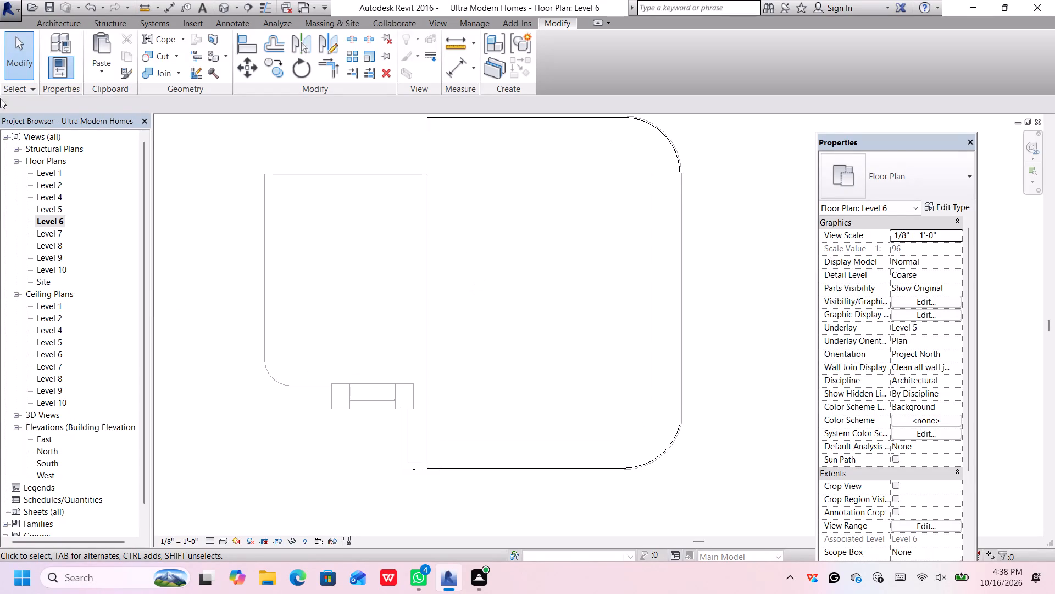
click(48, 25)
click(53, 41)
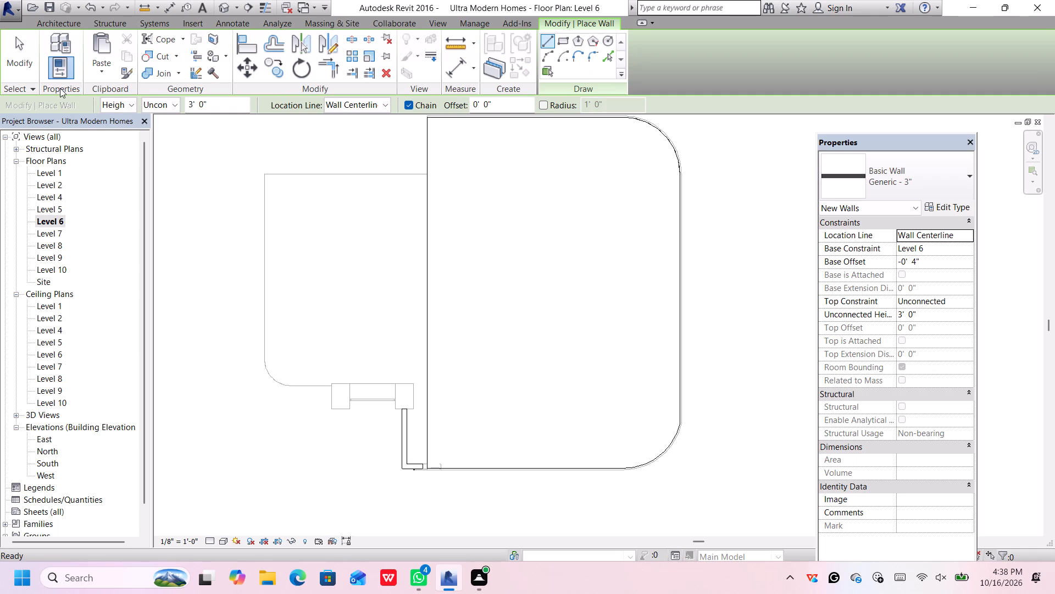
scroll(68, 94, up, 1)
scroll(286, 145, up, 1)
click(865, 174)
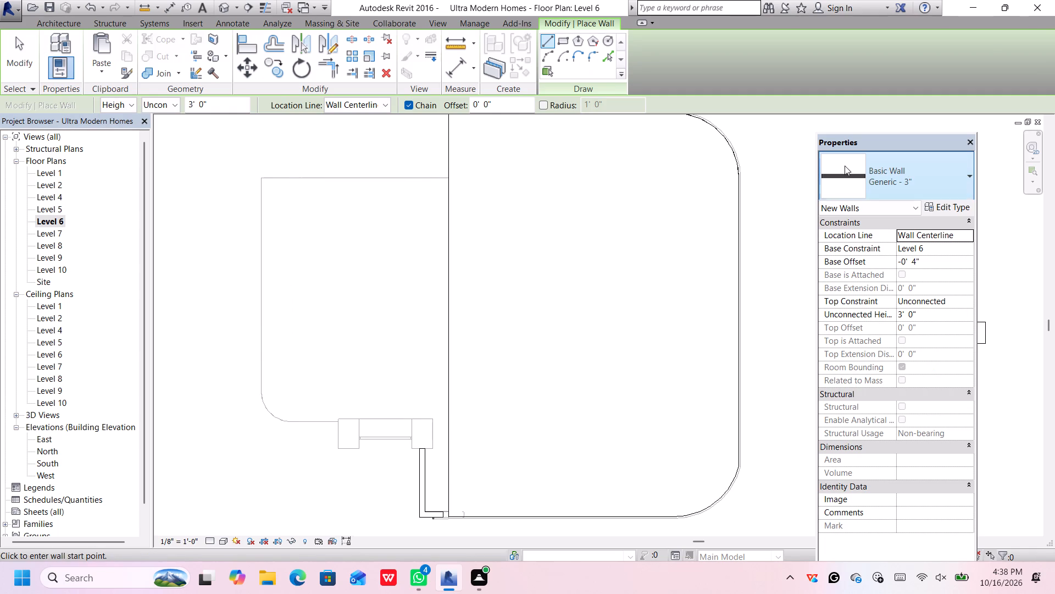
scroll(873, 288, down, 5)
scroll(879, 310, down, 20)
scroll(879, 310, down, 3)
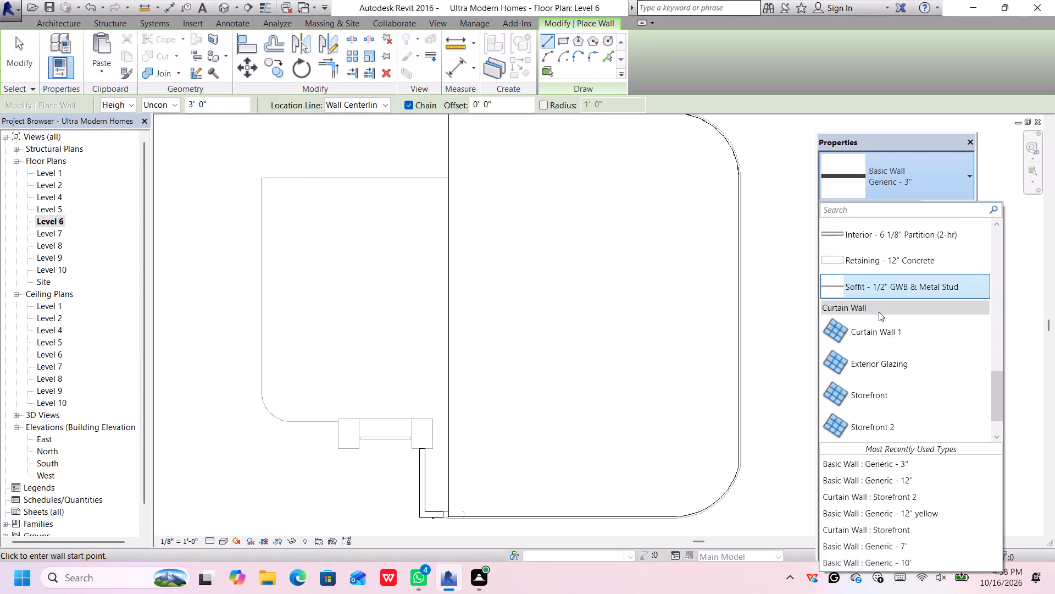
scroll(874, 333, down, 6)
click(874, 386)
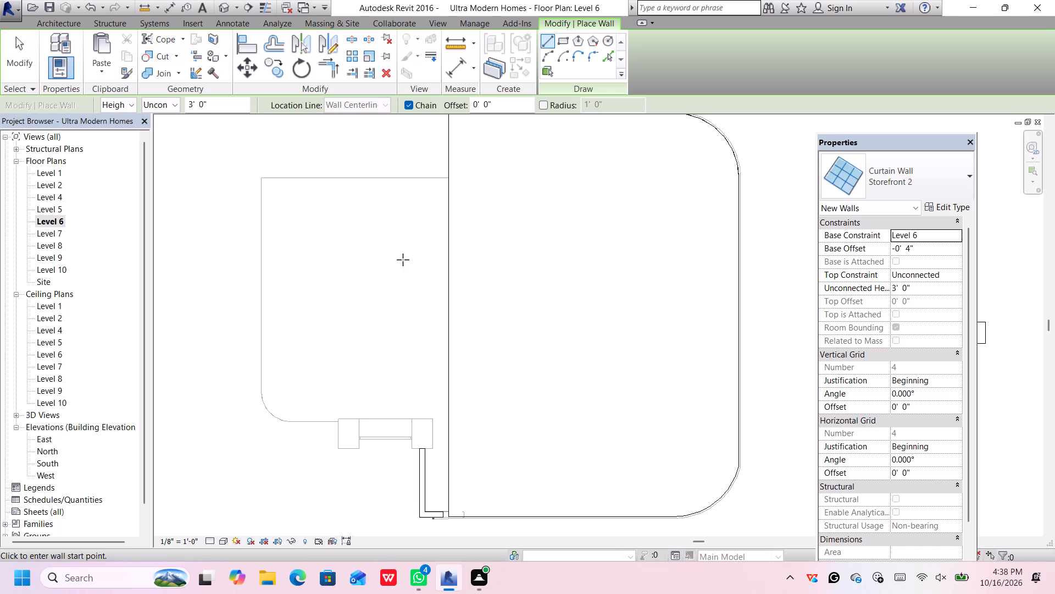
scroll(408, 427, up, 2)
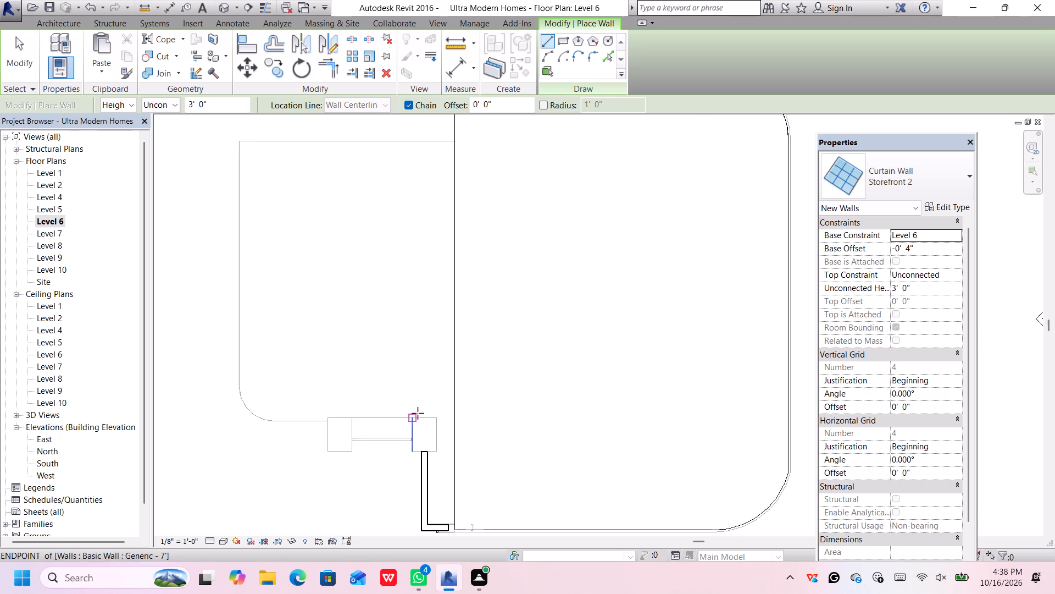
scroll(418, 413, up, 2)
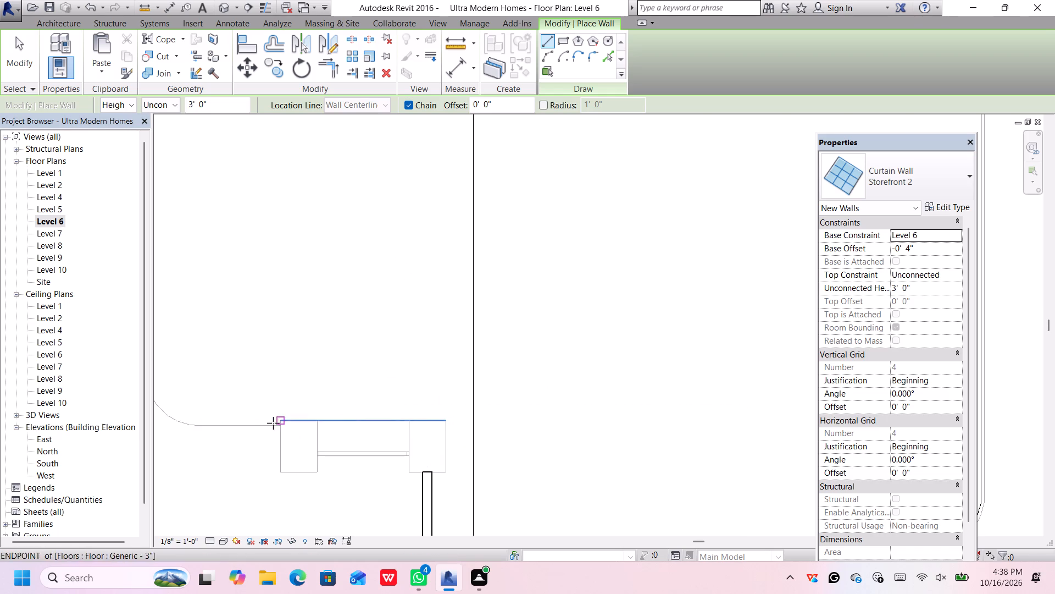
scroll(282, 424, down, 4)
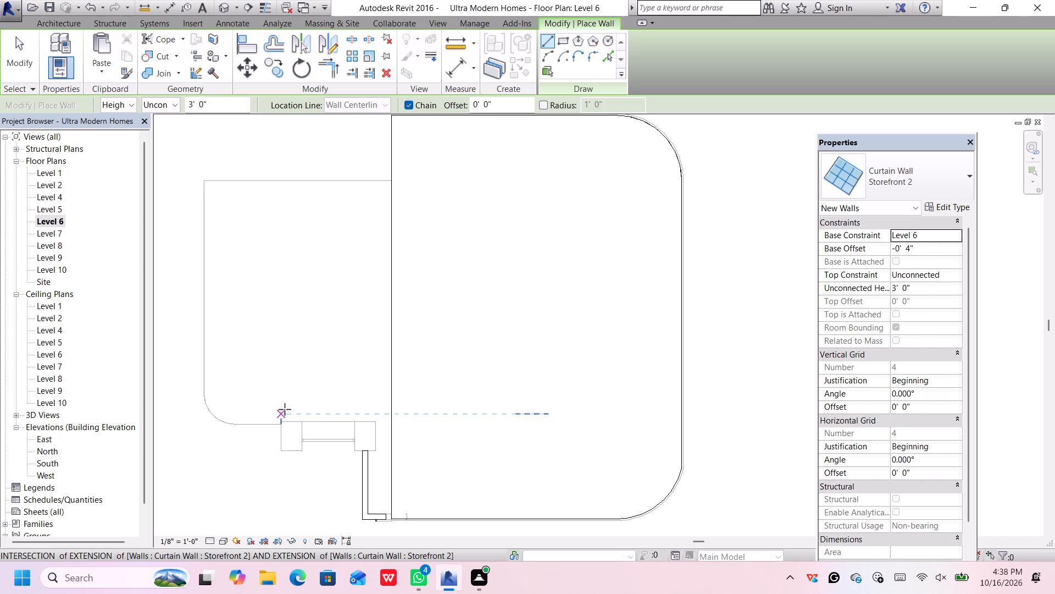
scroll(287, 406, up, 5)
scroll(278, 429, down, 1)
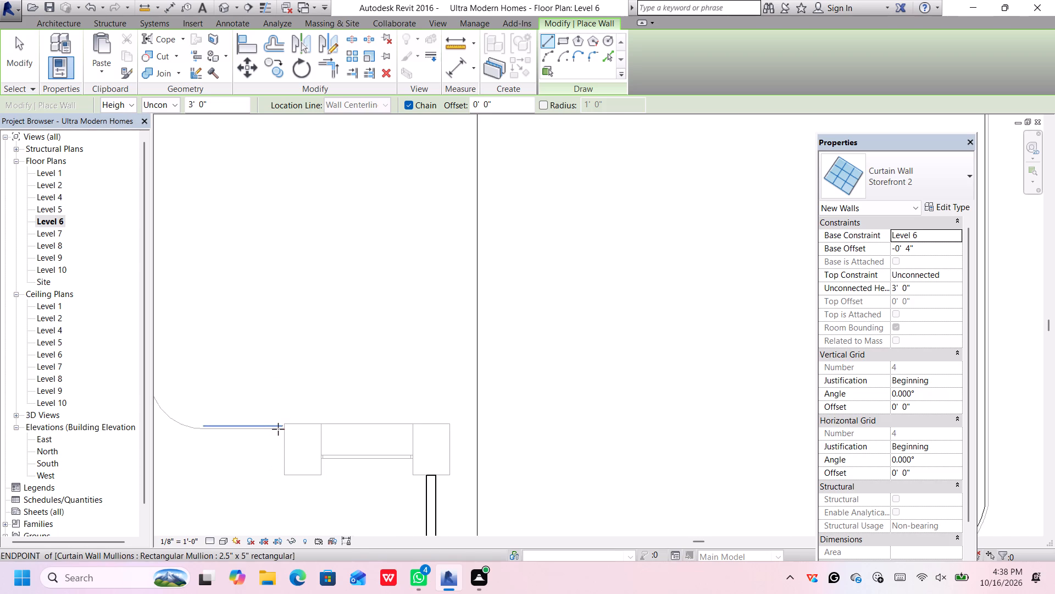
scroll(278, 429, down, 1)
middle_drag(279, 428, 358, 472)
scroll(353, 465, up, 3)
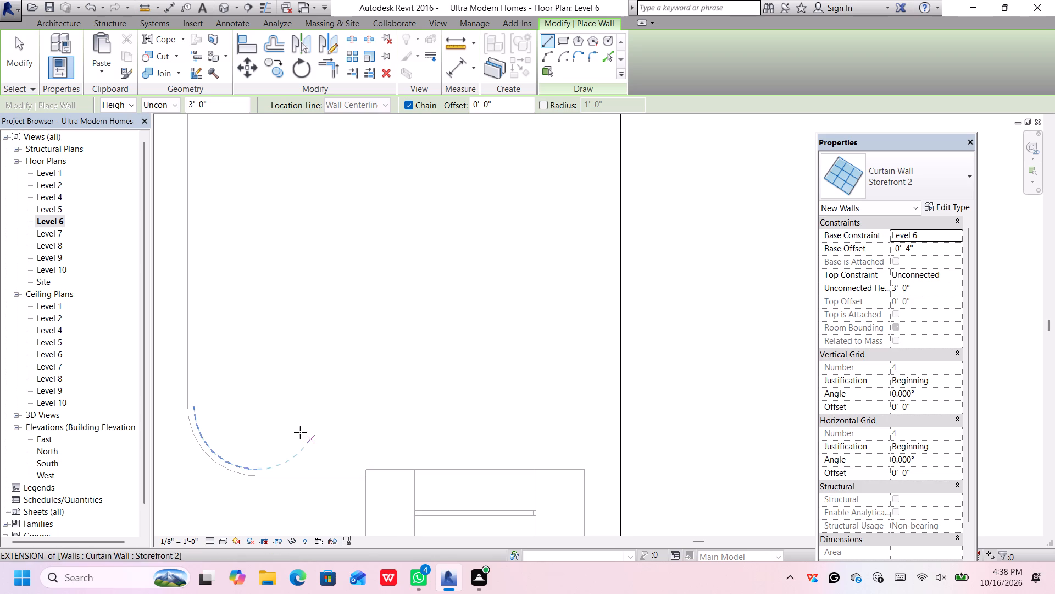
Open the Level 5 floor plan and examine the smaller slab's curved corner beside the columns, dismissing the notification card.
click(42, 207)
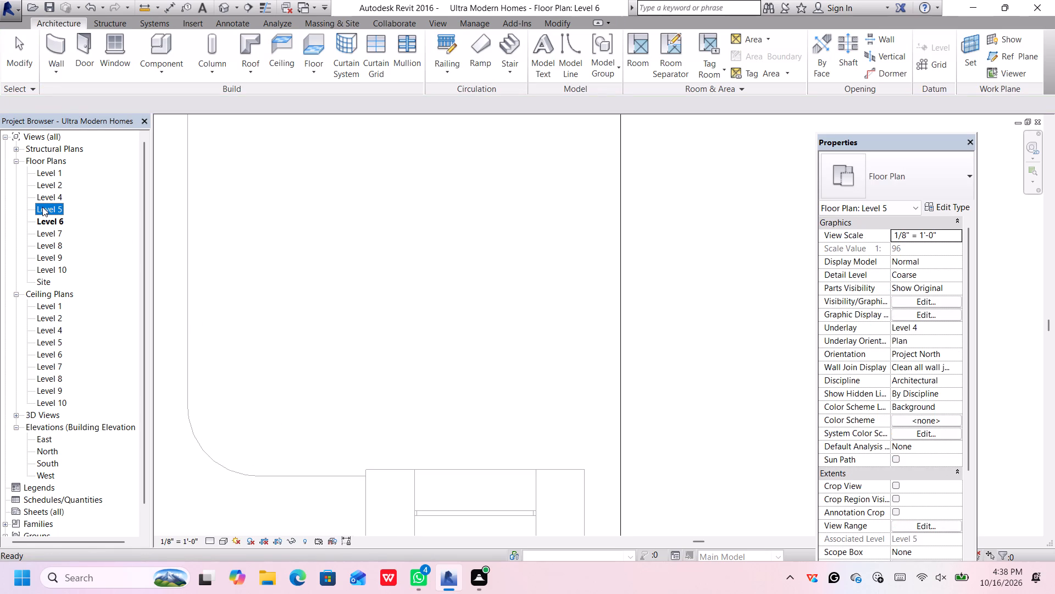
double_click(42, 207)
scroll(435, 304, down, 6)
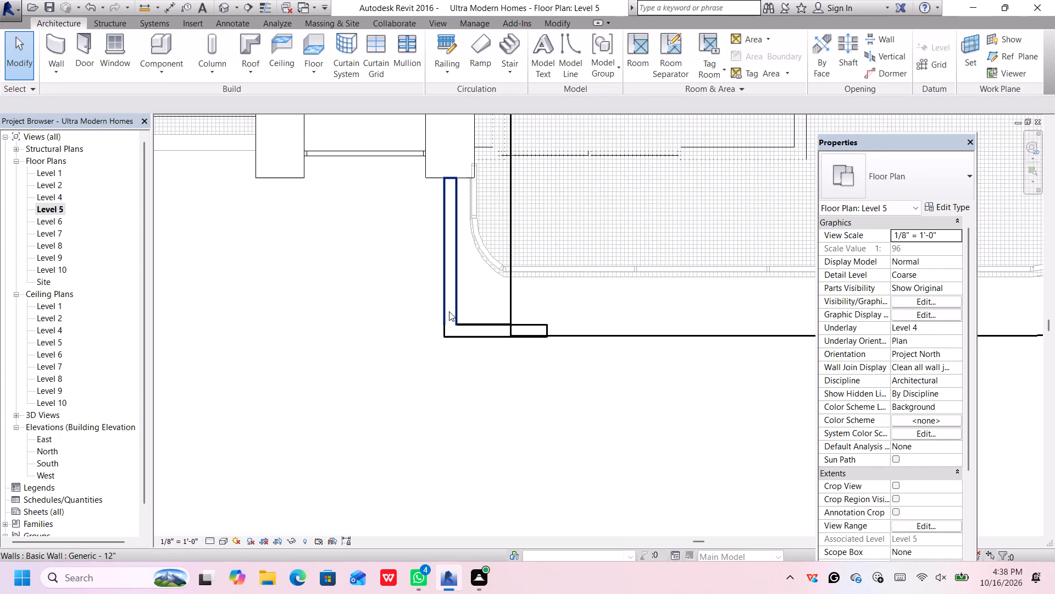
scroll(505, 306, down, 5)
middle_drag(389, 258, 366, 496)
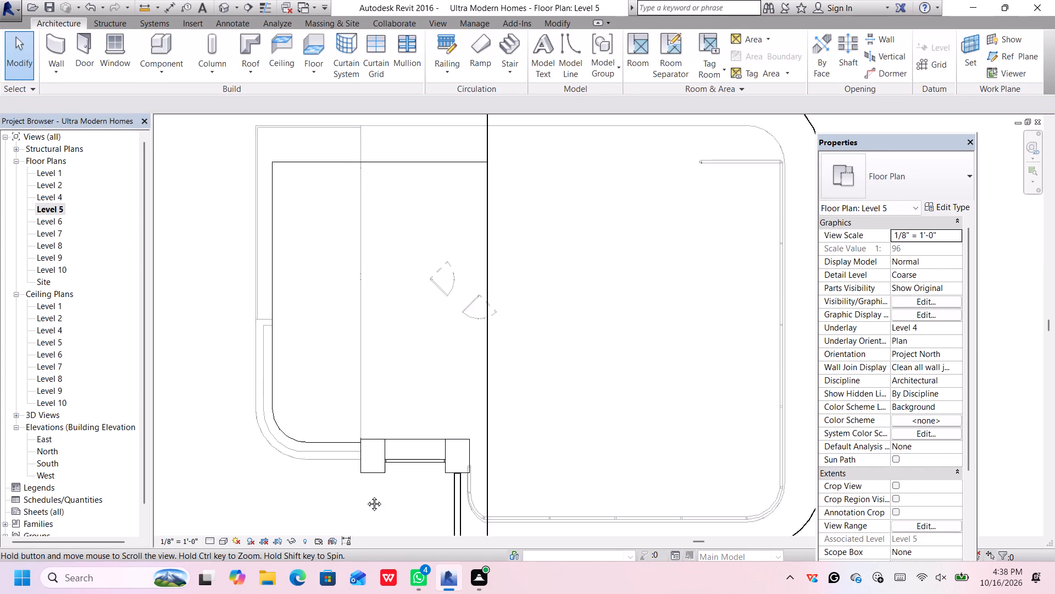
middle_drag(366, 496, 366, 505)
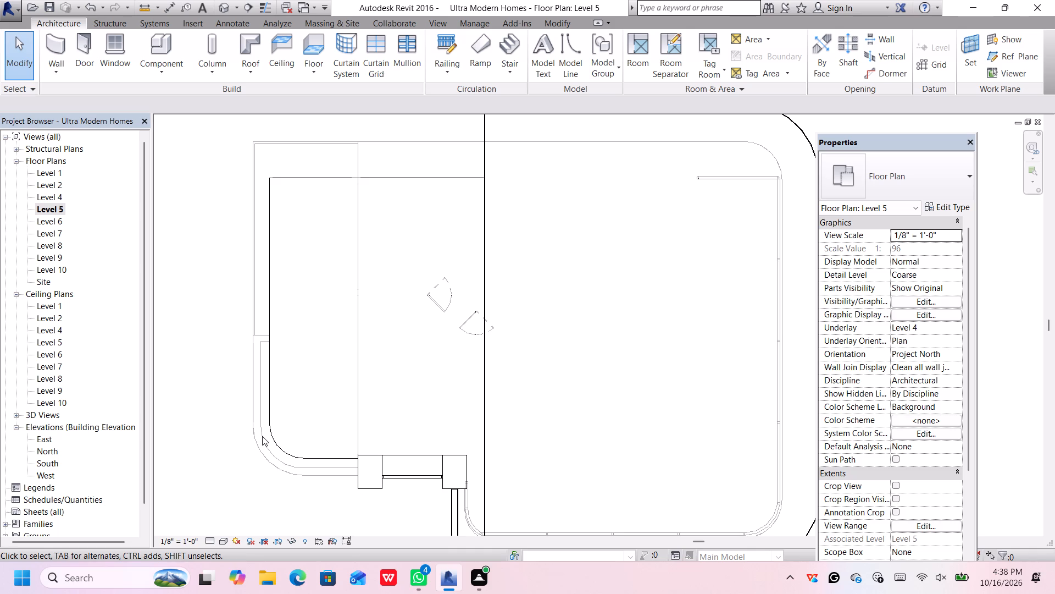
scroll(264, 441, up, 1)
scroll(265, 438, down, 2)
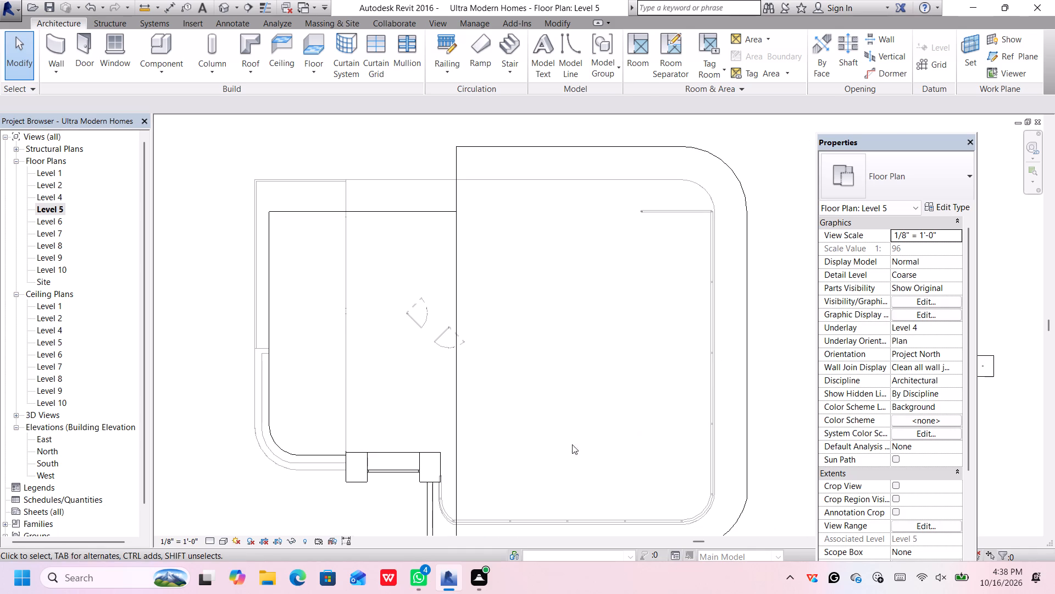
scroll(329, 452, up, 4)
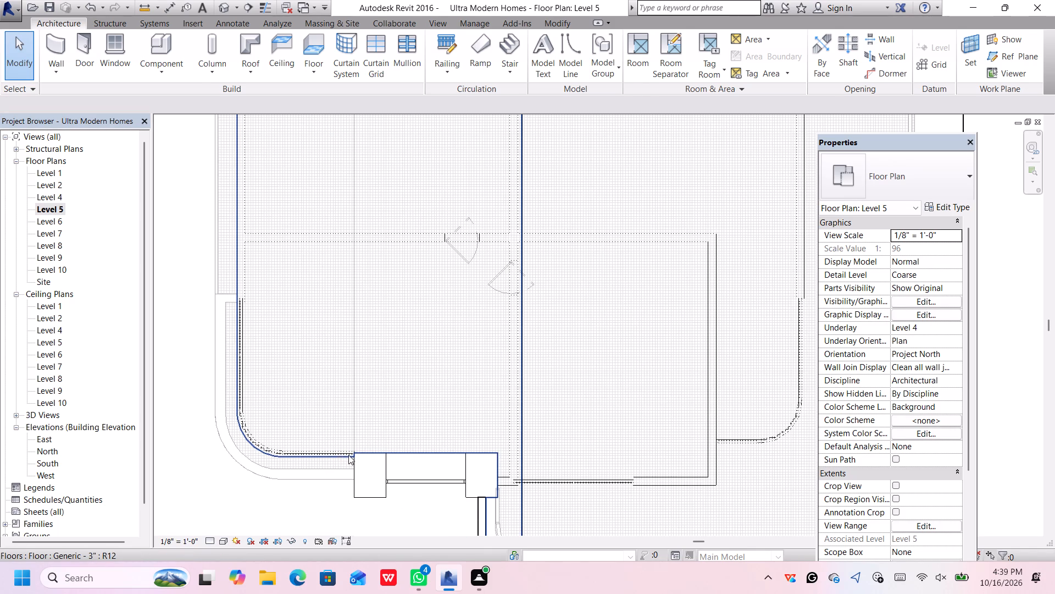
scroll(349, 454, up, 2)
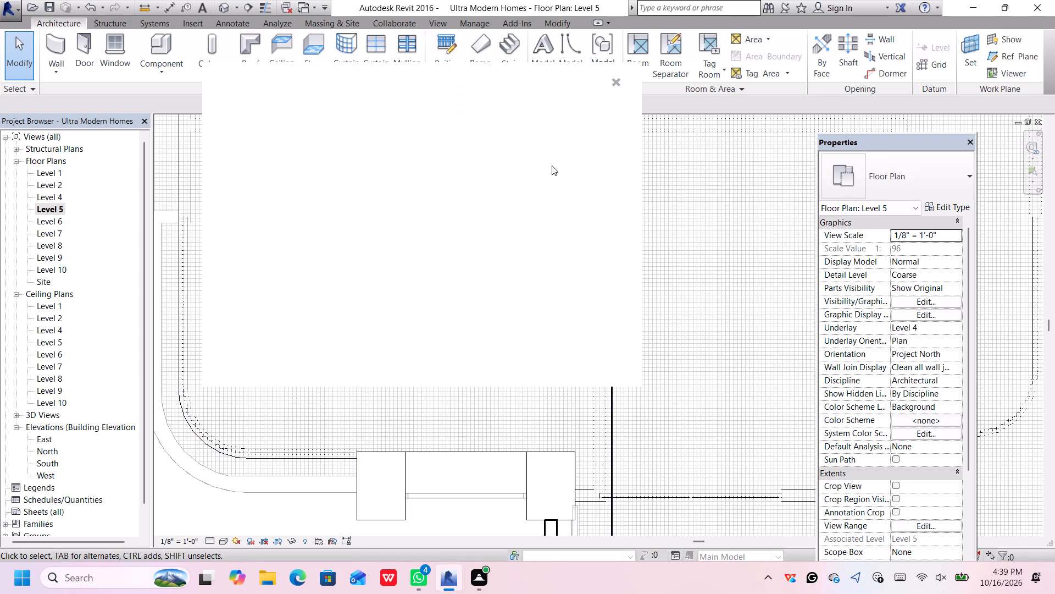
click(613, 78)
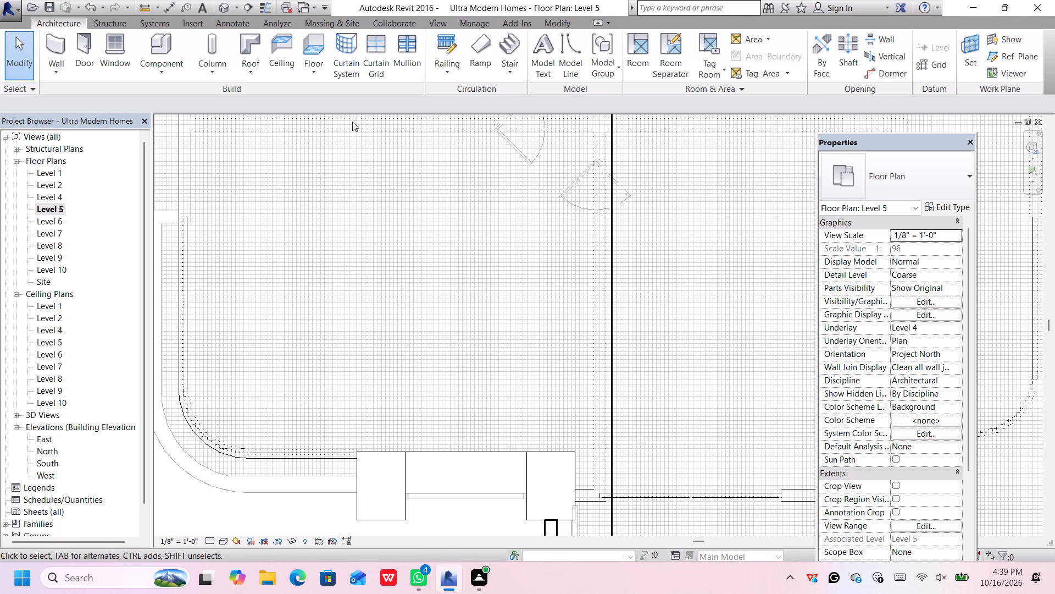
scroll(273, 355, down, 1)
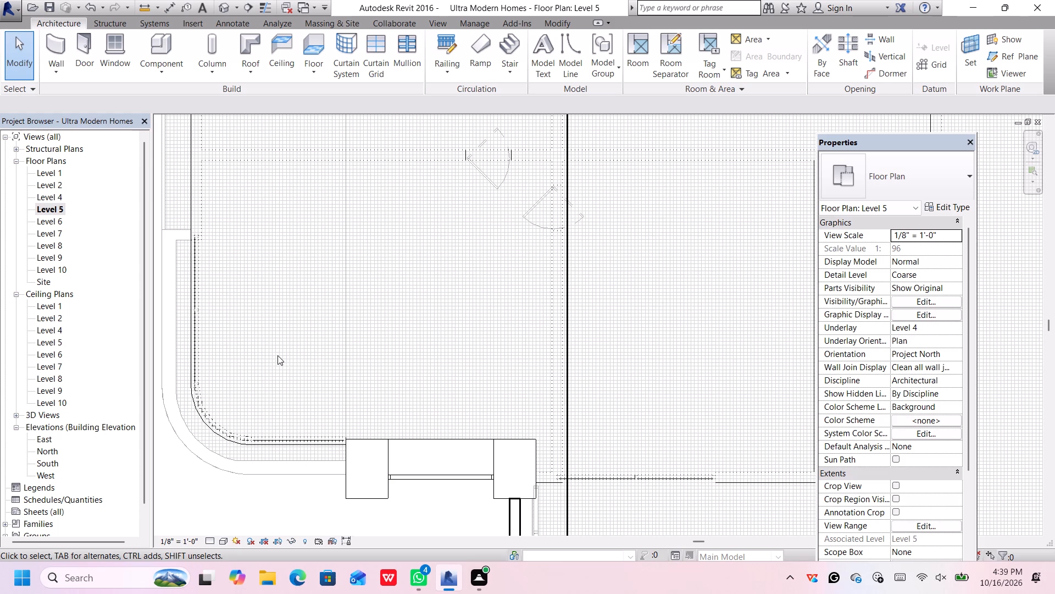
Return to the Level 6 floor plan and examine the lower roof outline beside the large roof slab.
click(64, 220)
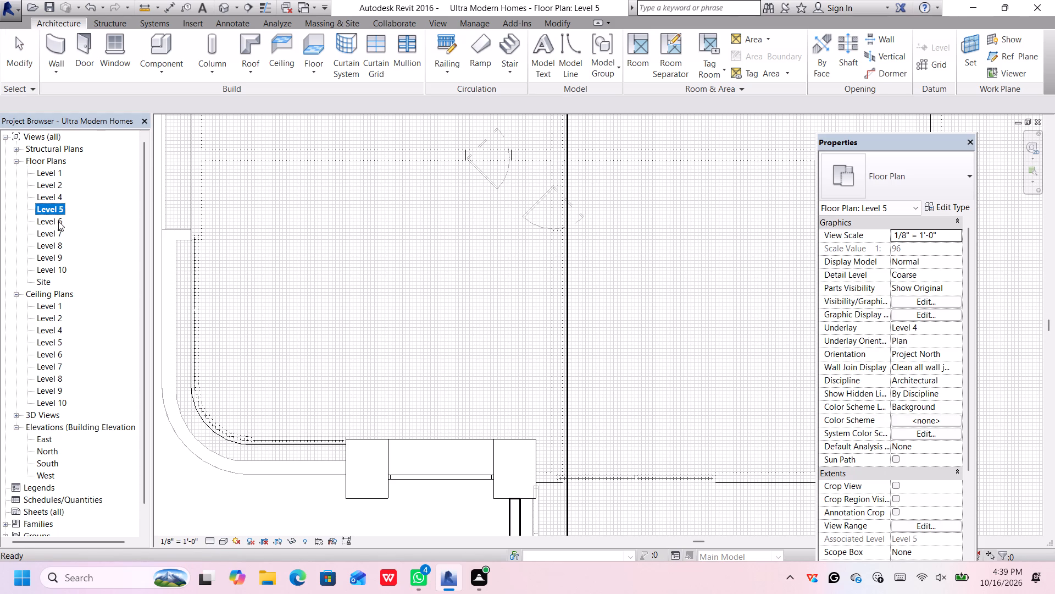
double_click(58, 219)
scroll(240, 254, down, 5)
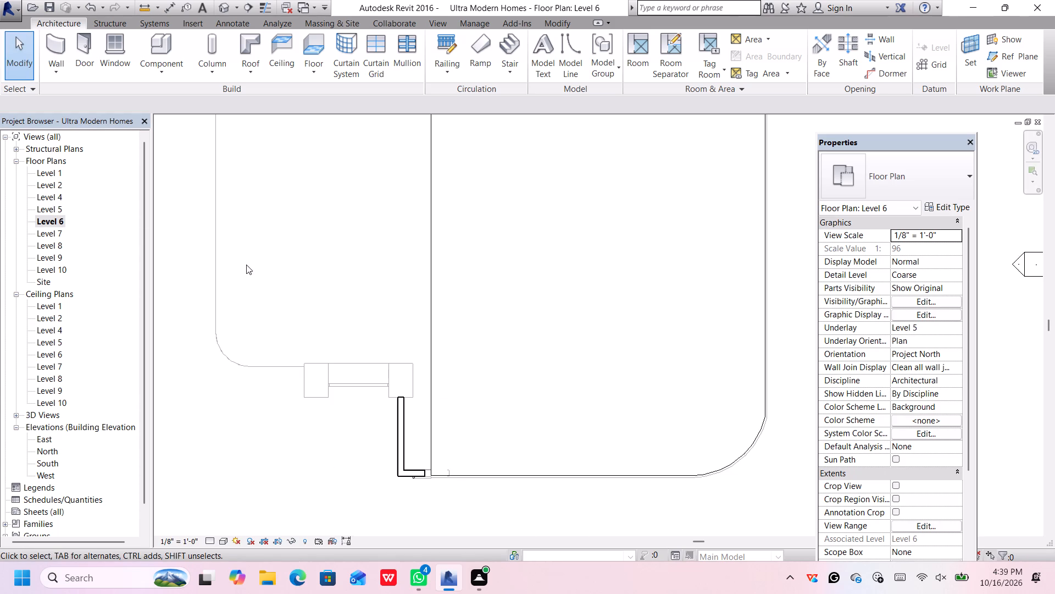
scroll(380, 248, down, 1)
middle_drag(380, 248, 374, 325)
scroll(374, 325, up, 1)
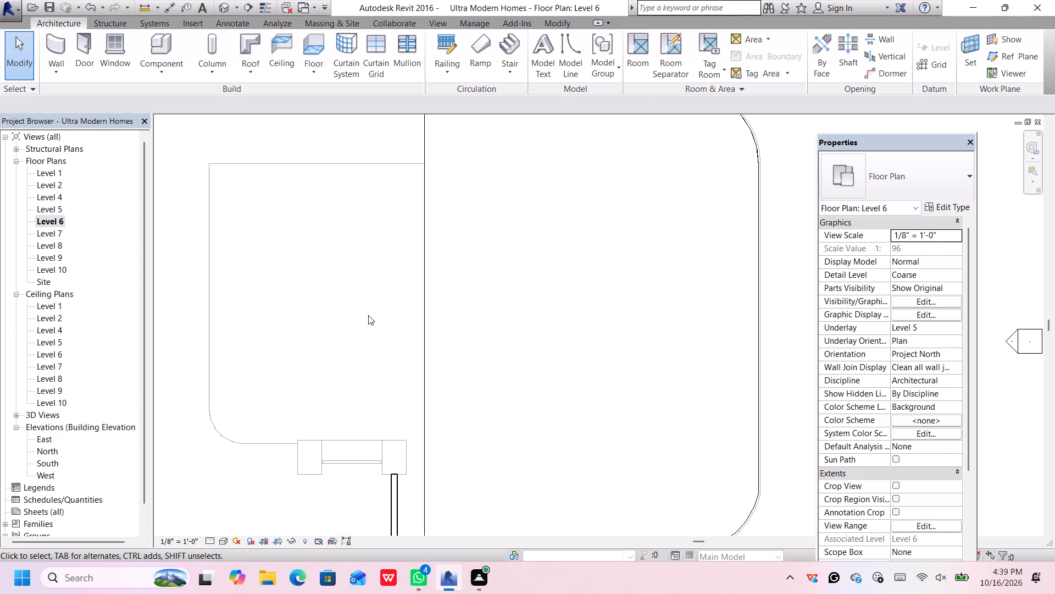
Check the Level 7, Level 5 and Level 4 floor plans, and examine the wall layout on Level 4.
double_click(54, 234)
double_click(58, 203)
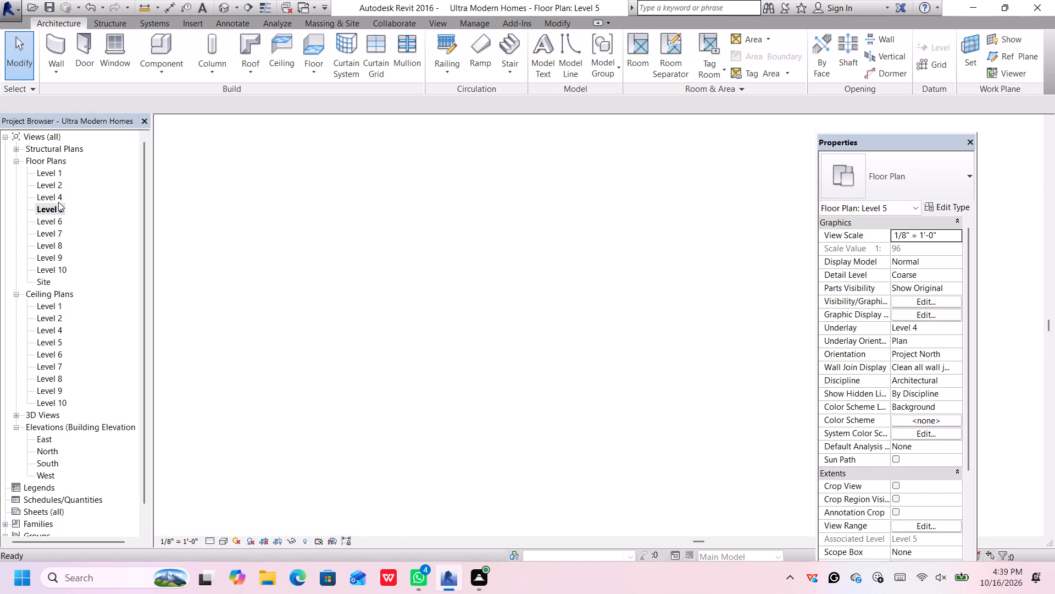
double_click(57, 195)
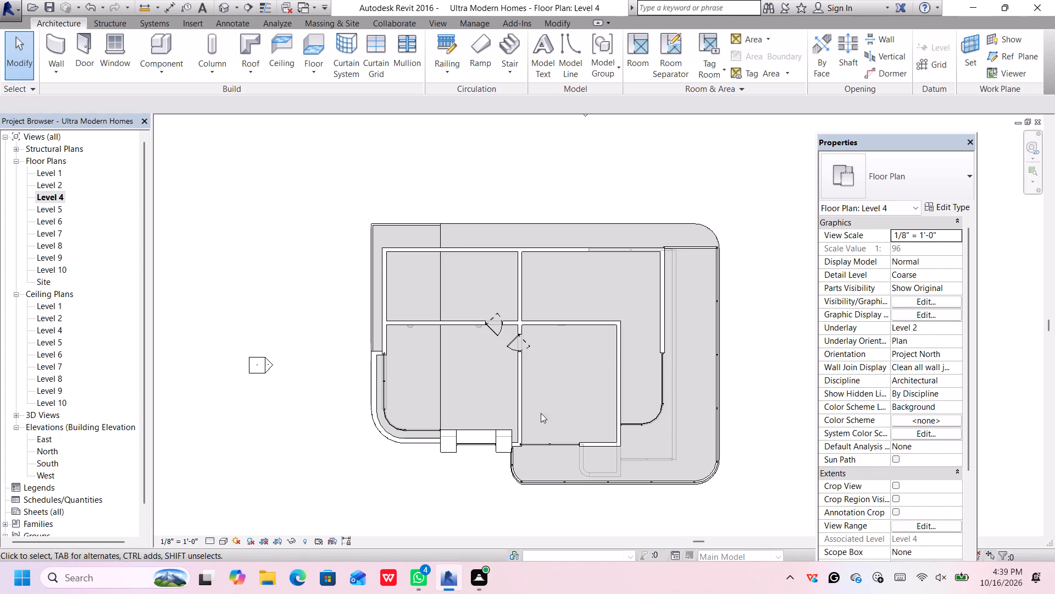
scroll(552, 403, up, 1)
scroll(636, 375, up, 1)
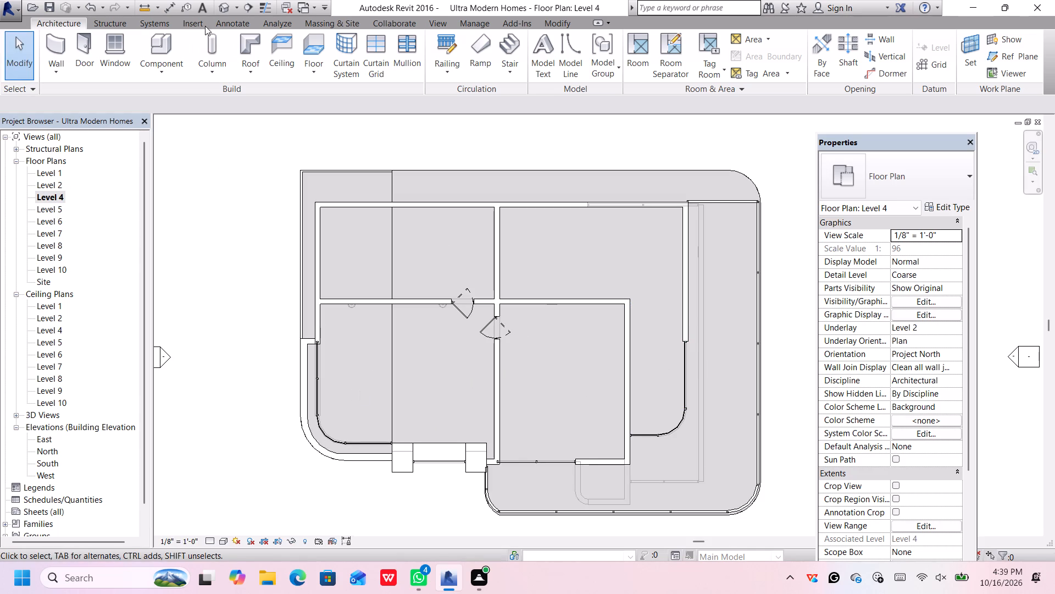
View the house in 3D and in the South elevation, comparing the level lines with the roof slabs and feature wall.
click(221, 9)
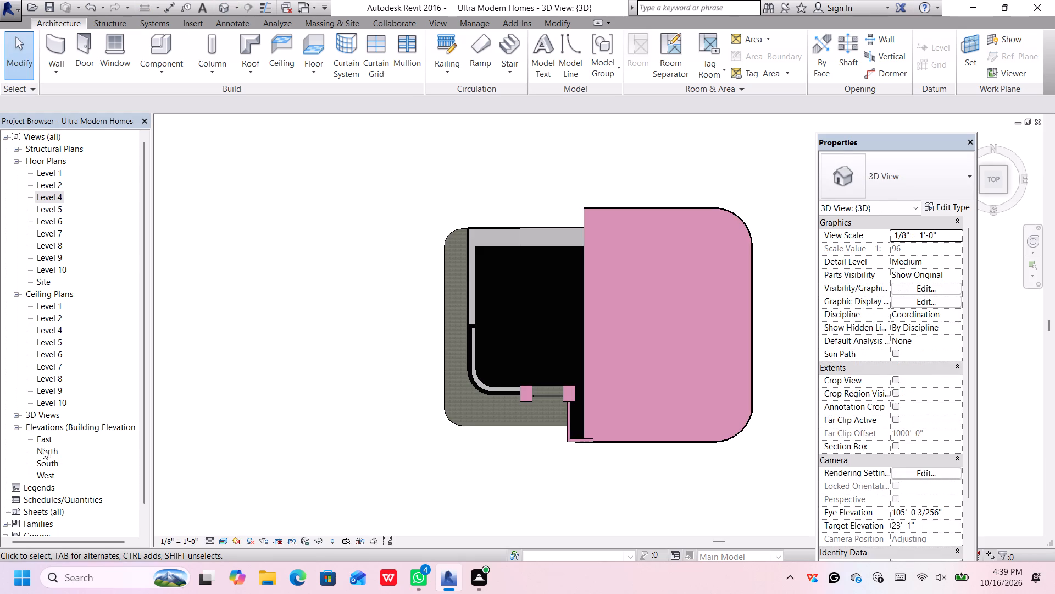
double_click(50, 461)
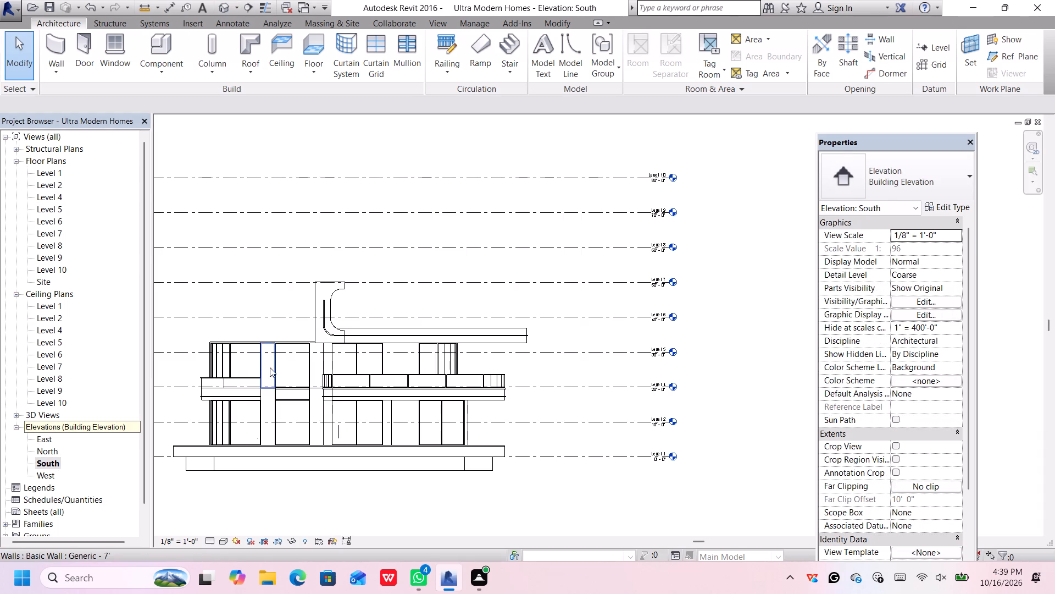
scroll(437, 298, down, 1)
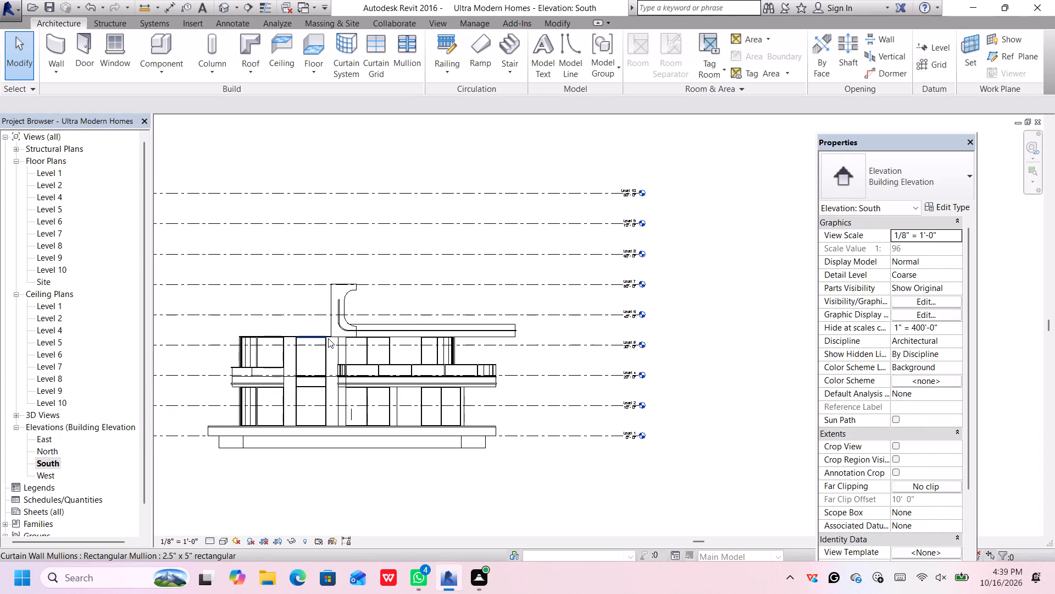
scroll(618, 335, up, 6)
scroll(646, 318, down, 4)
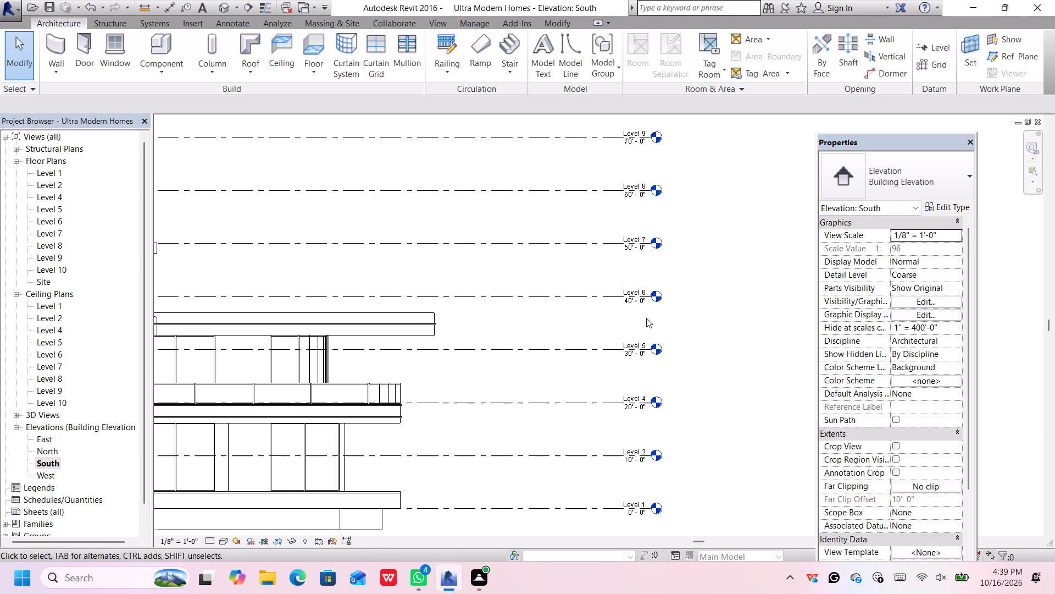
scroll(646, 318, down, 2)
scroll(217, 274, down, 1)
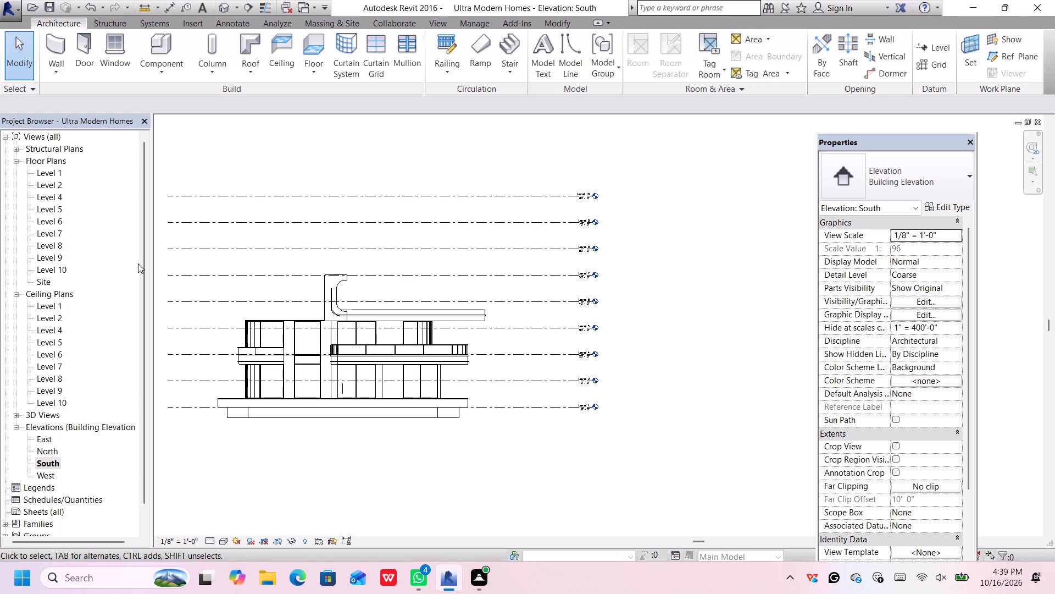
Reopen the Level 5 floor plan and examine the smaller roof slab's edge and curved corner up to the columns.
double_click(59, 208)
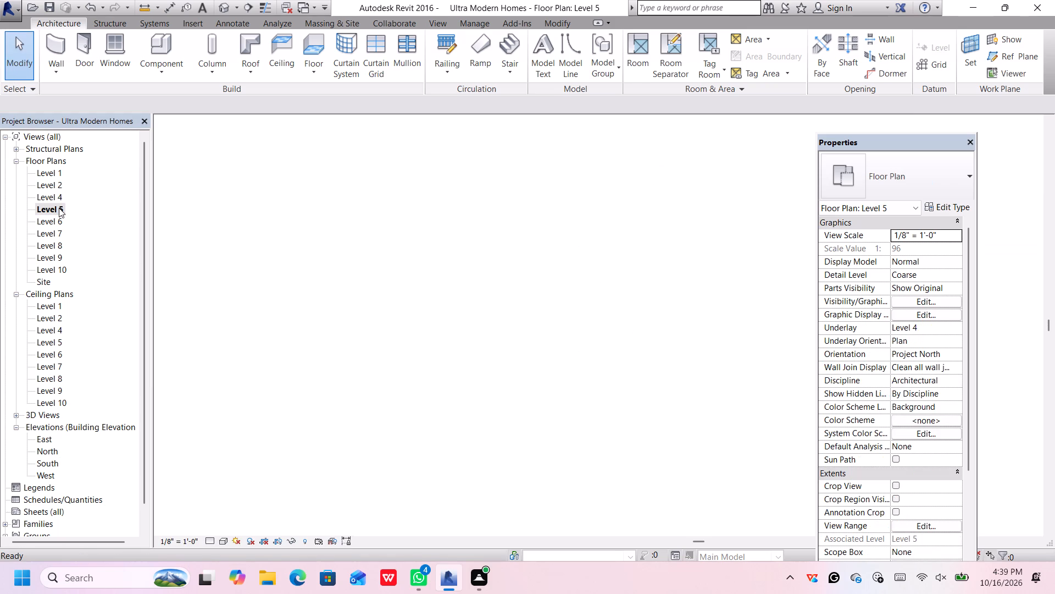
scroll(393, 365, down, 6)
scroll(403, 305, up, 3)
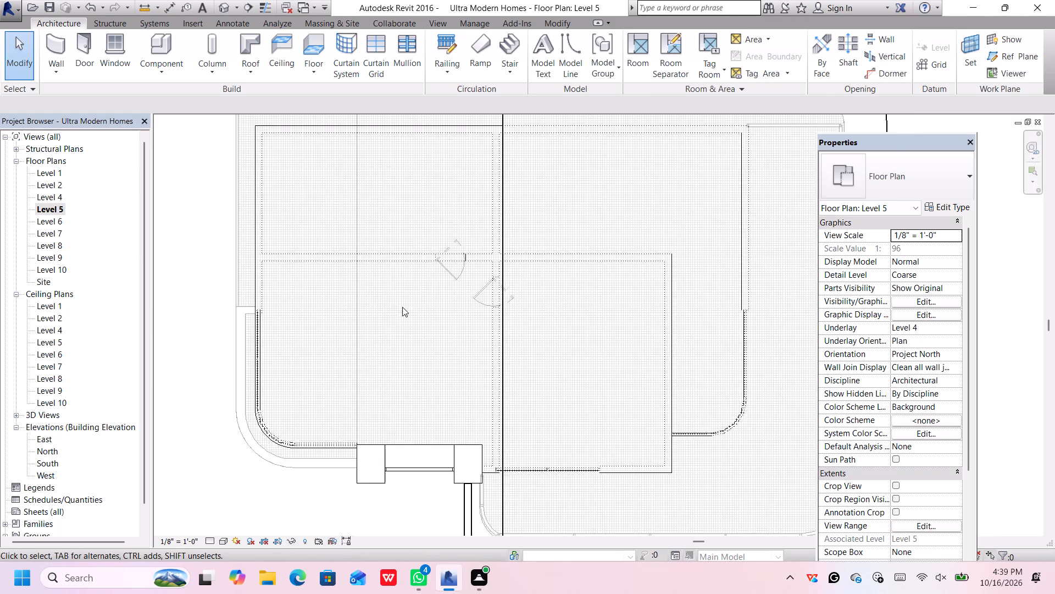
scroll(402, 307, up, 1)
scroll(280, 369, up, 5)
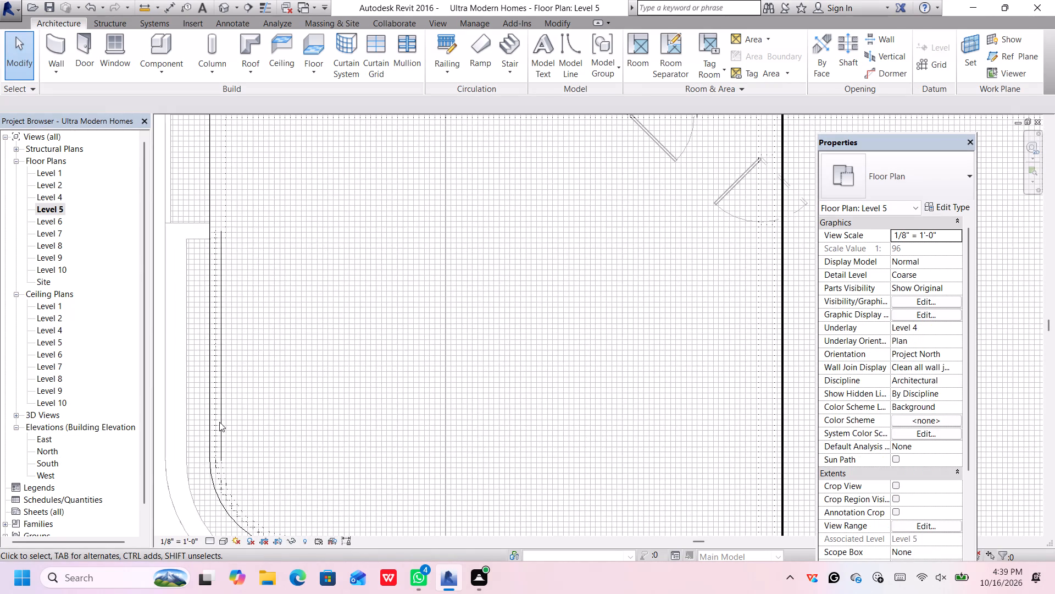
scroll(219, 422, up, 3)
scroll(219, 422, down, 9)
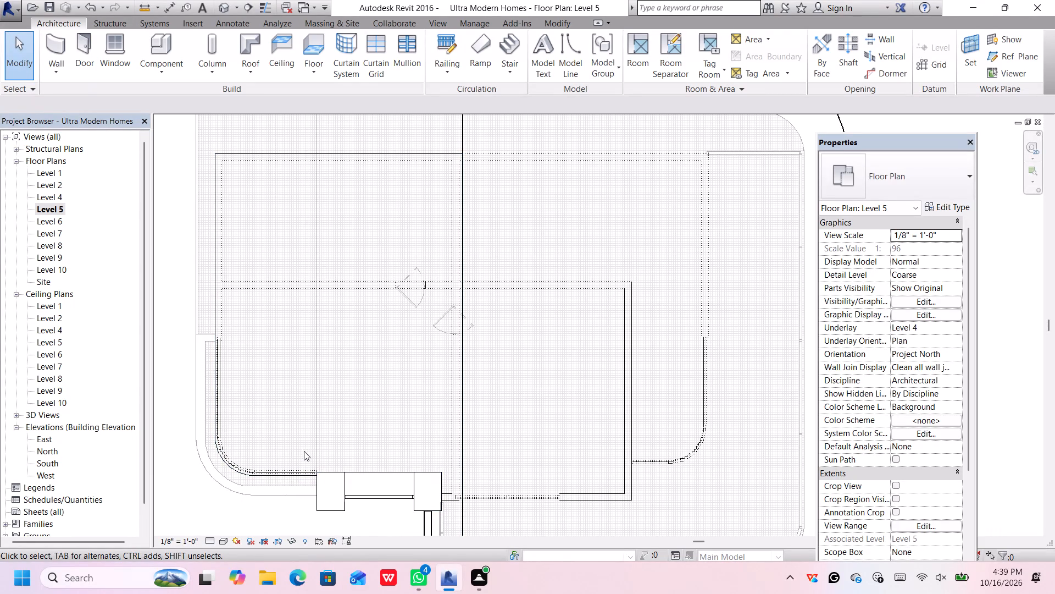
scroll(346, 411, down, 2)
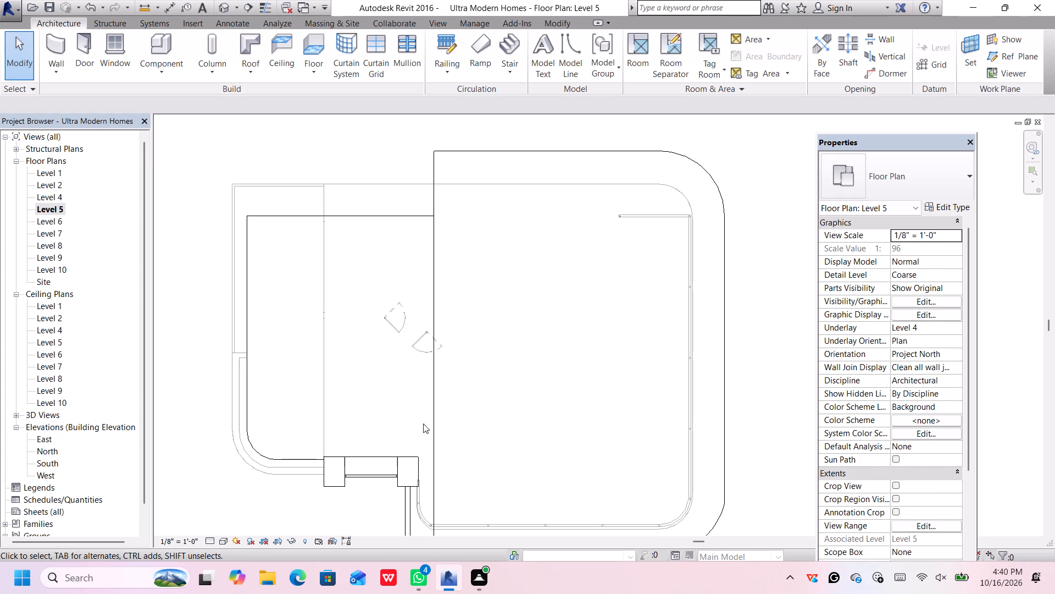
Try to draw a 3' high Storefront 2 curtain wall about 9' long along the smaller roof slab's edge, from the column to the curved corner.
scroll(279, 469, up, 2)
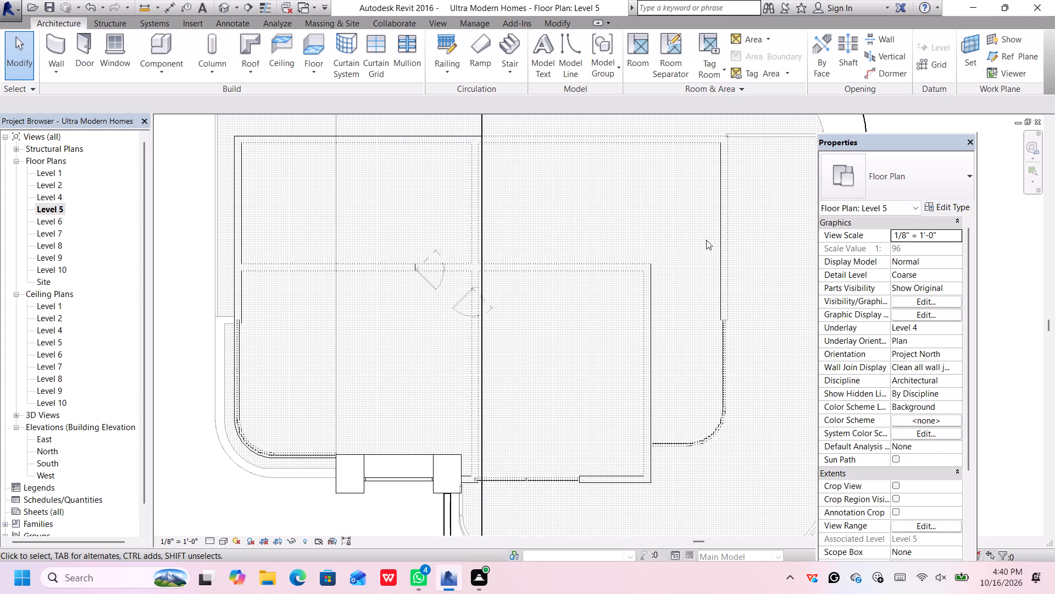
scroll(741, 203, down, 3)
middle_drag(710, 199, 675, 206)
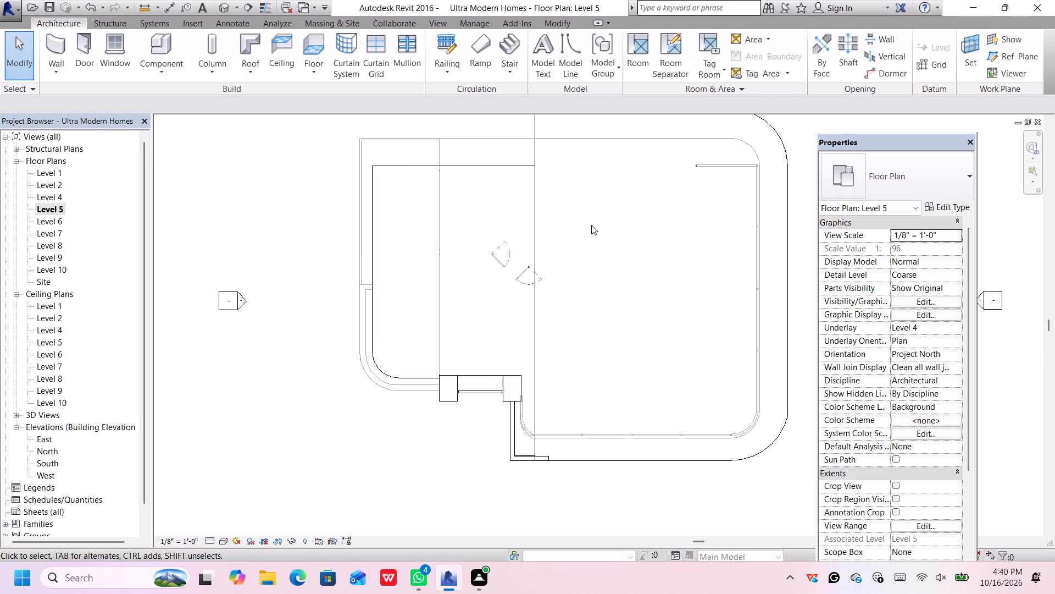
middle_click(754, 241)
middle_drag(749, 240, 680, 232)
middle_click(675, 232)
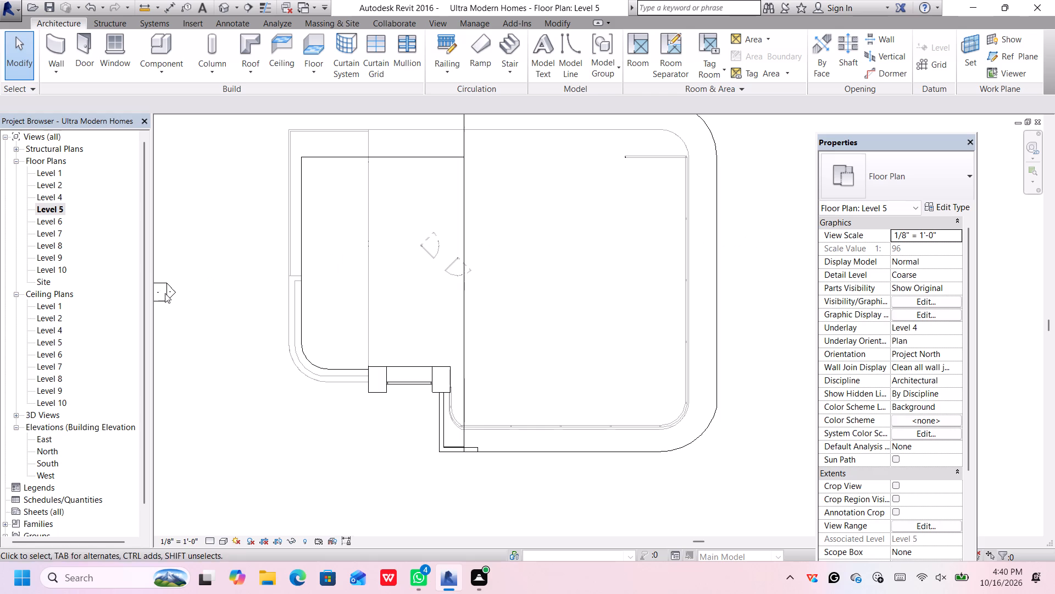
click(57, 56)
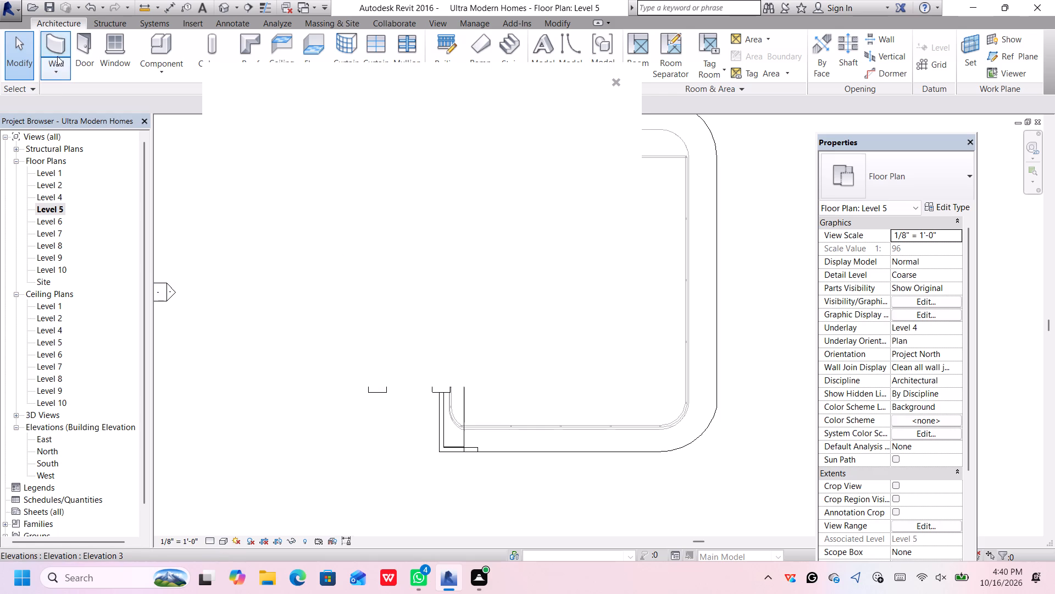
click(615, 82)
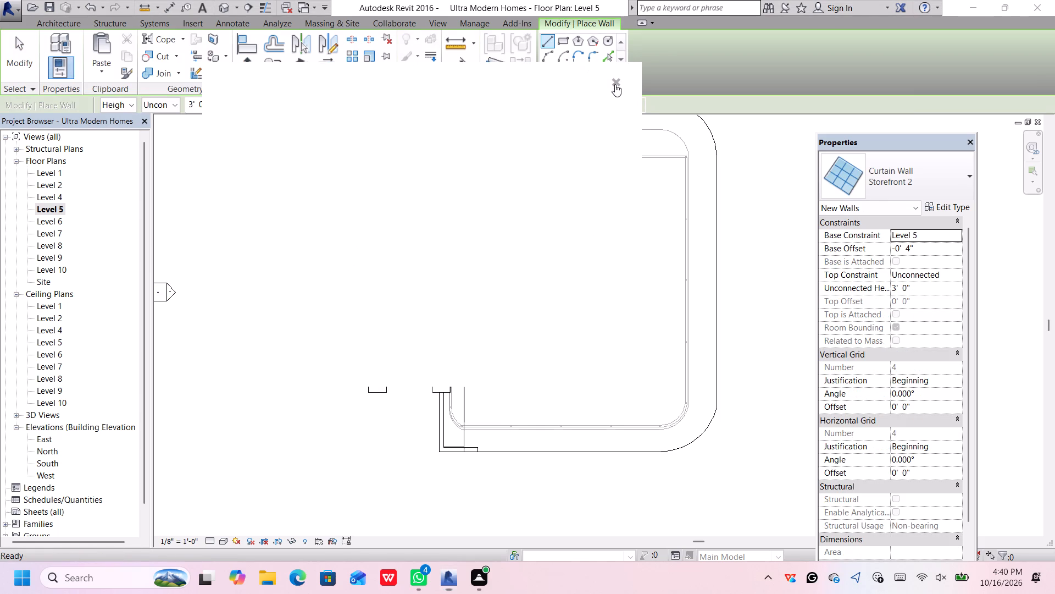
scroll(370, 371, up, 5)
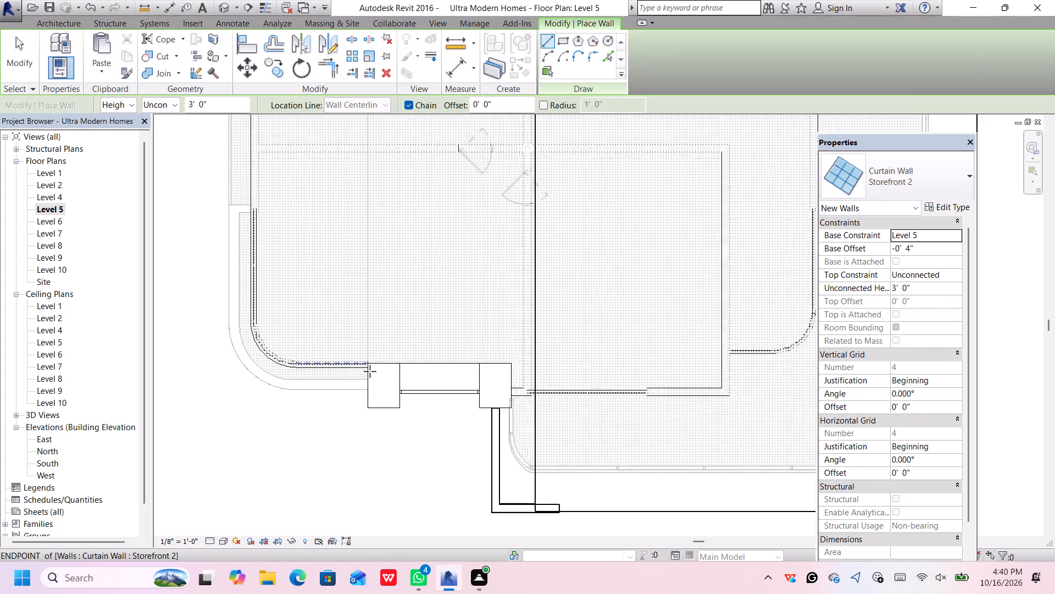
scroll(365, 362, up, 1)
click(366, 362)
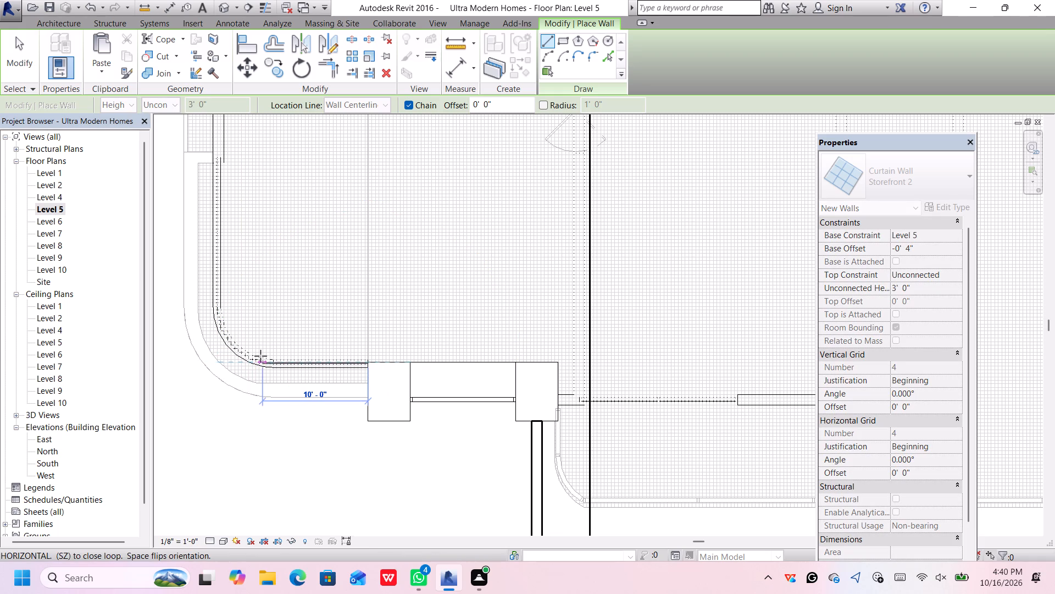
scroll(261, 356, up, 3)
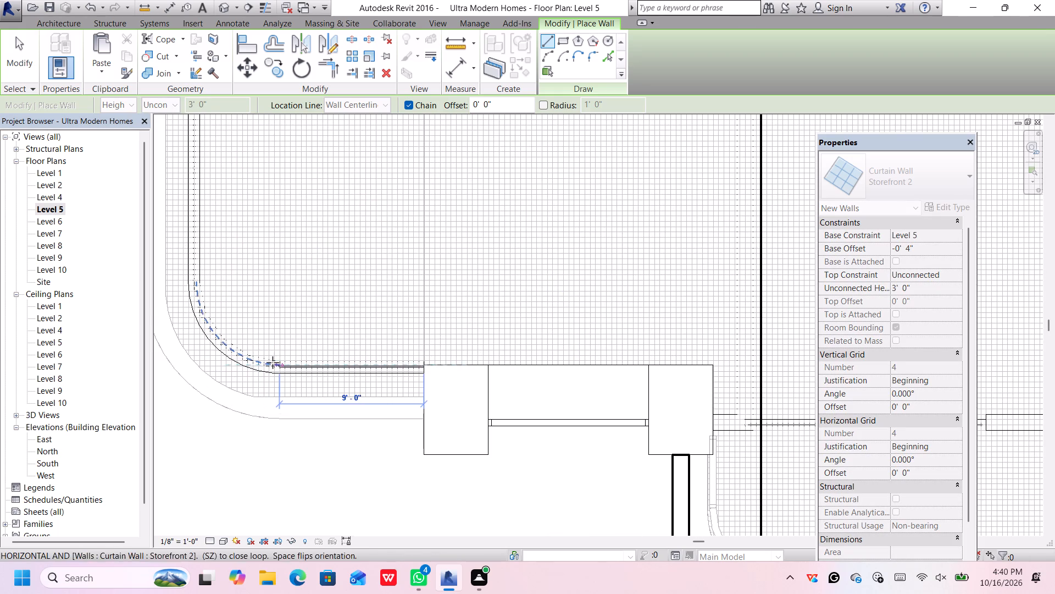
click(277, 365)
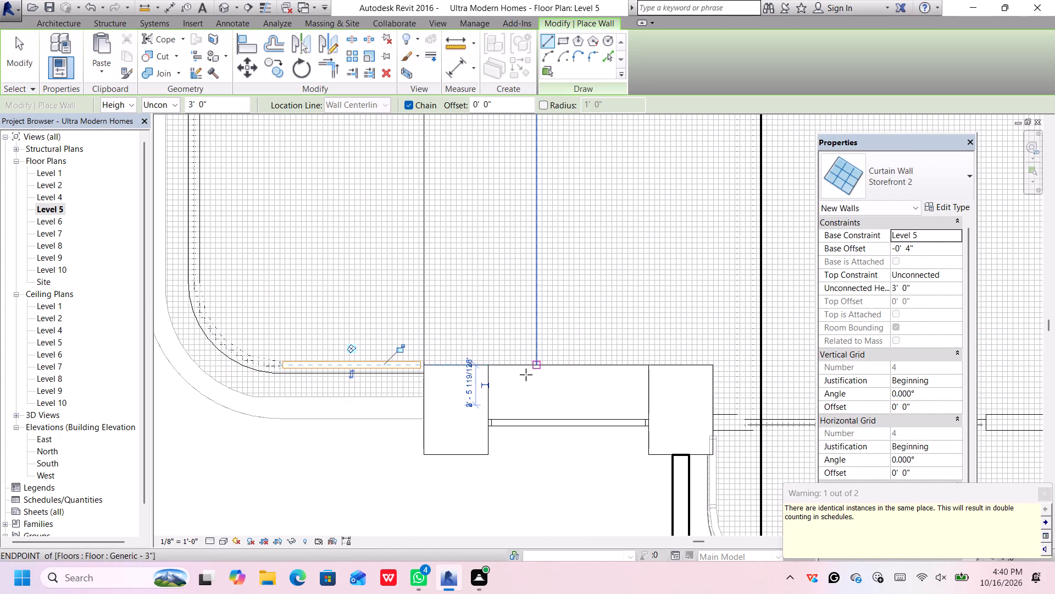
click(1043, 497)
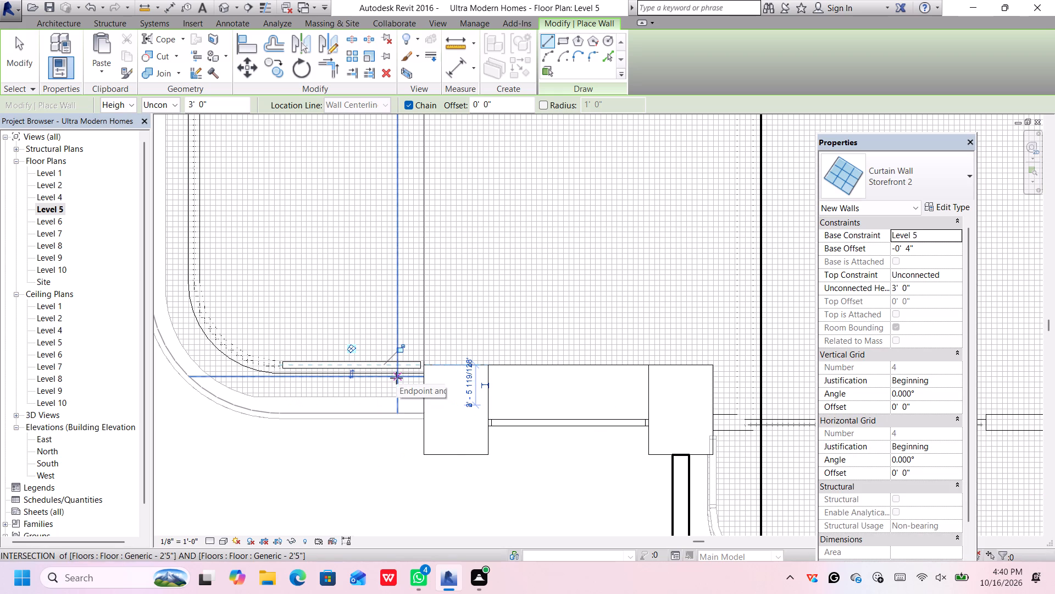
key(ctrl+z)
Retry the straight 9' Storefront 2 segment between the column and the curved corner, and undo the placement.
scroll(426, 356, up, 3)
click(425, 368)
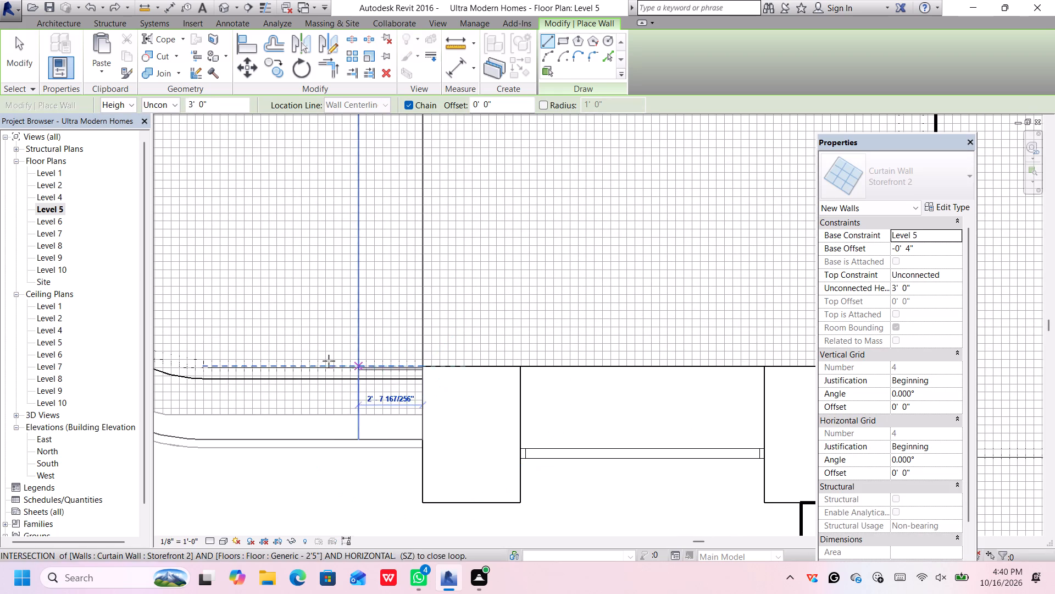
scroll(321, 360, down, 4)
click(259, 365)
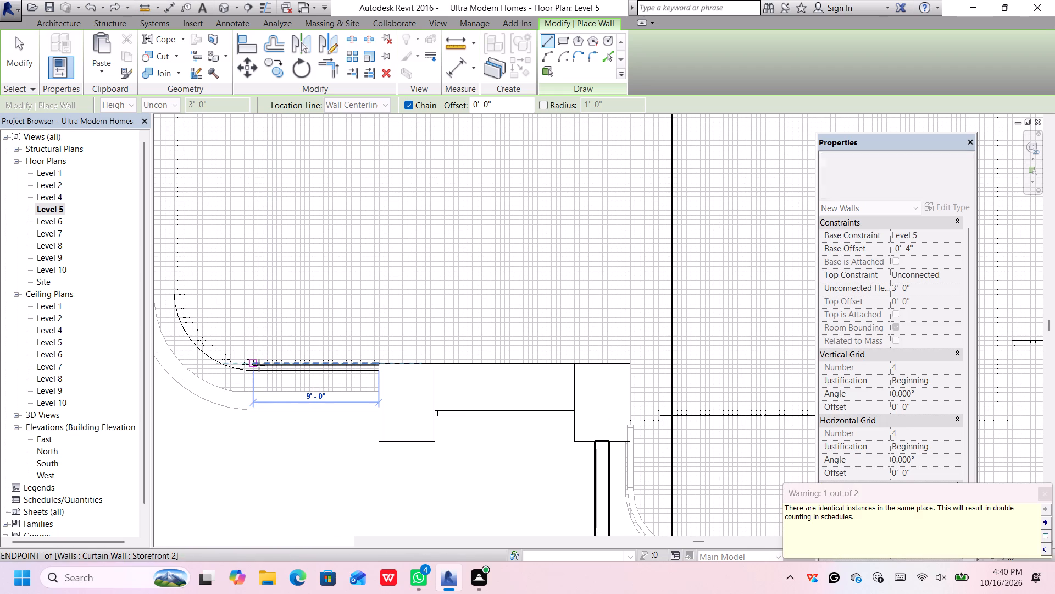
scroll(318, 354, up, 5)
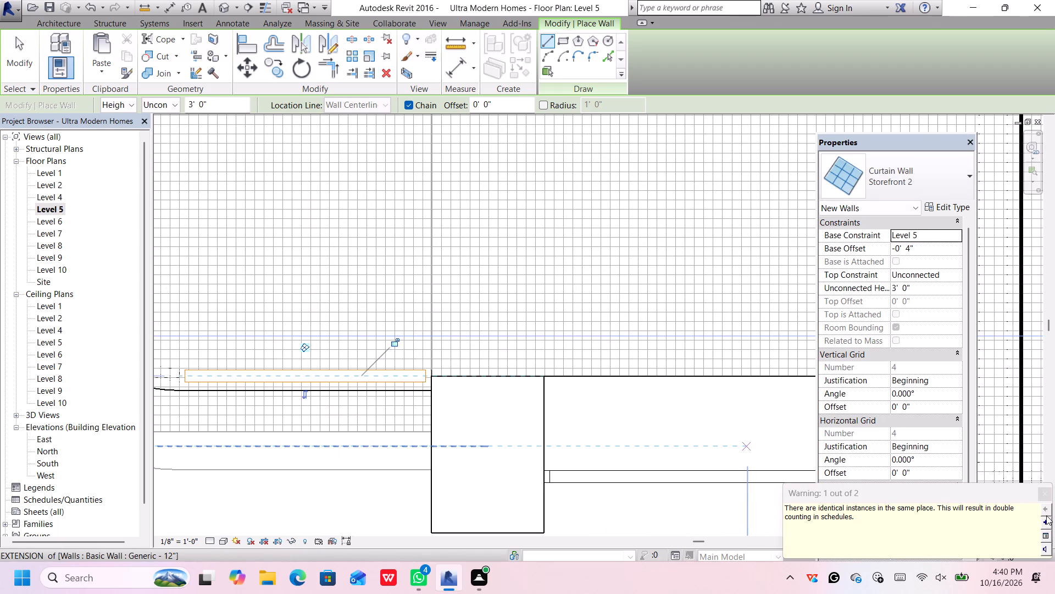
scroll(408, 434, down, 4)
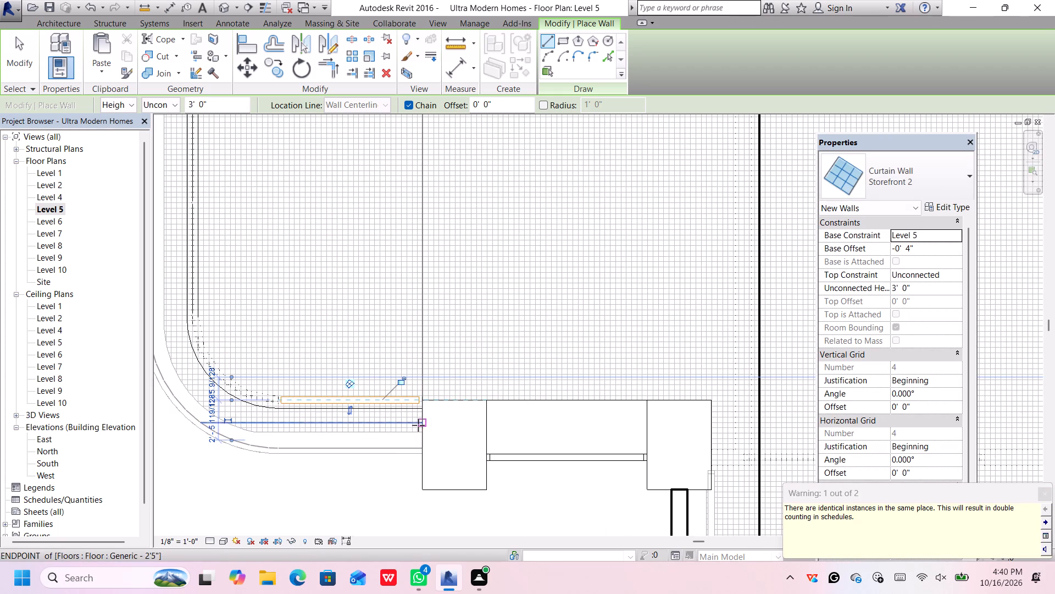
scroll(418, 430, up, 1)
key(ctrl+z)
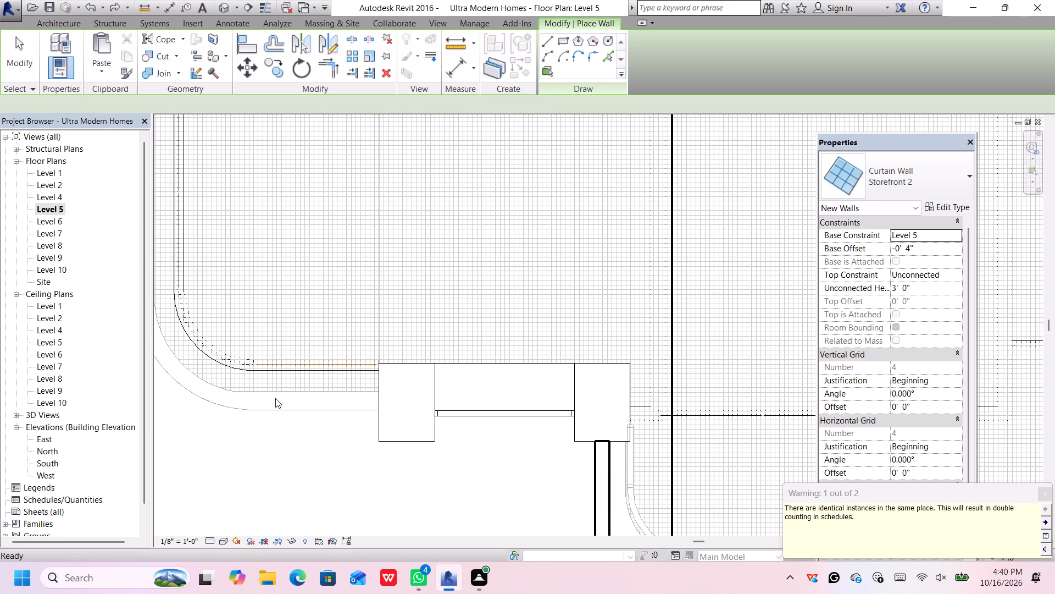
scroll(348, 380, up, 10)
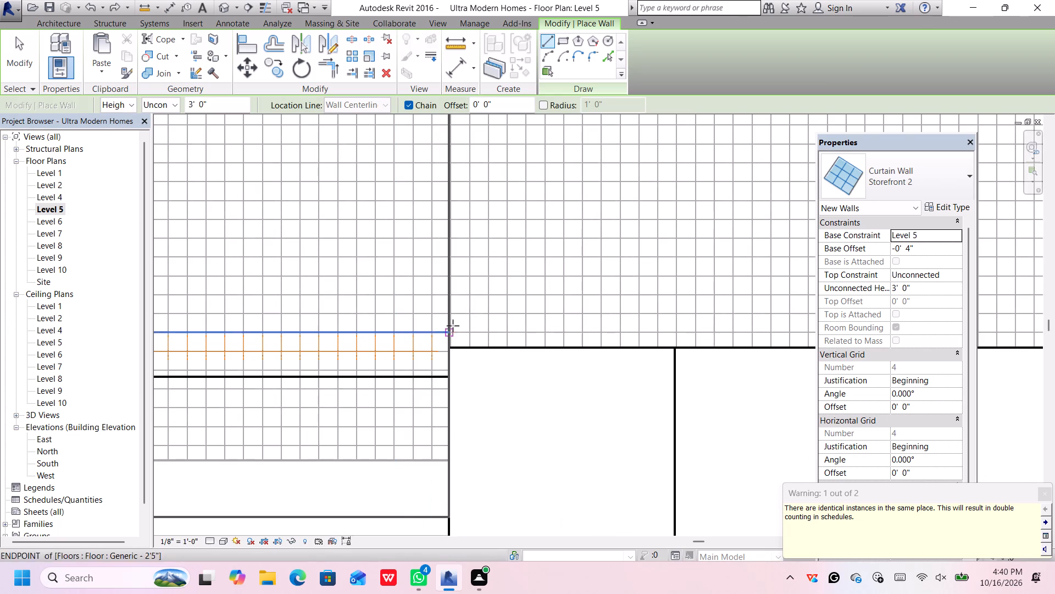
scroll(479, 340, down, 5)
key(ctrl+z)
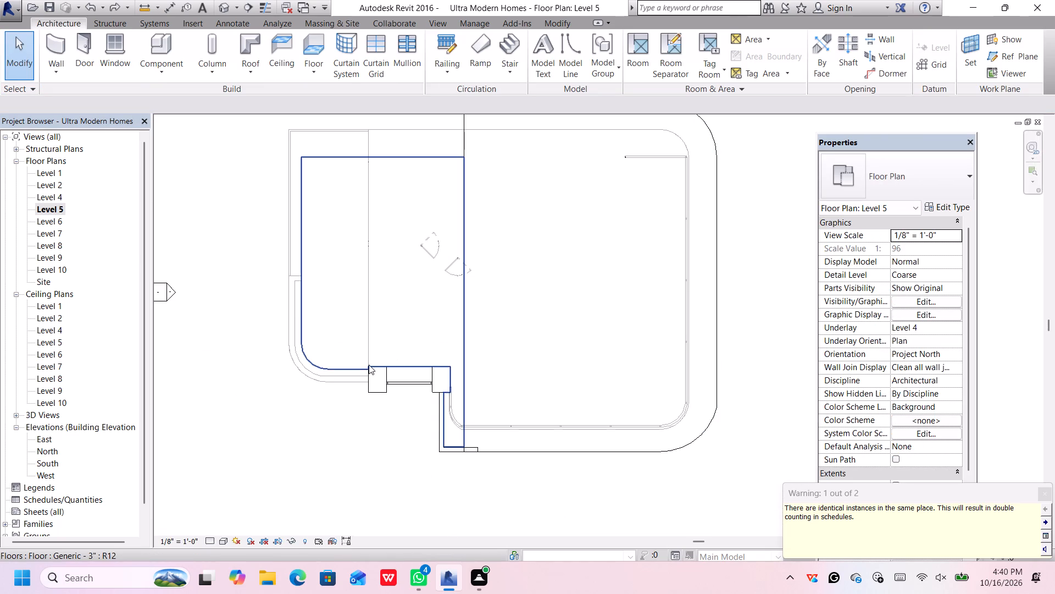
Examine the smaller roof slab's straight edge and the curtain wall lines between the curved corner and the column.
scroll(369, 365, up, 5)
scroll(370, 365, down, 1)
middle_drag(365, 359, 368, 368)
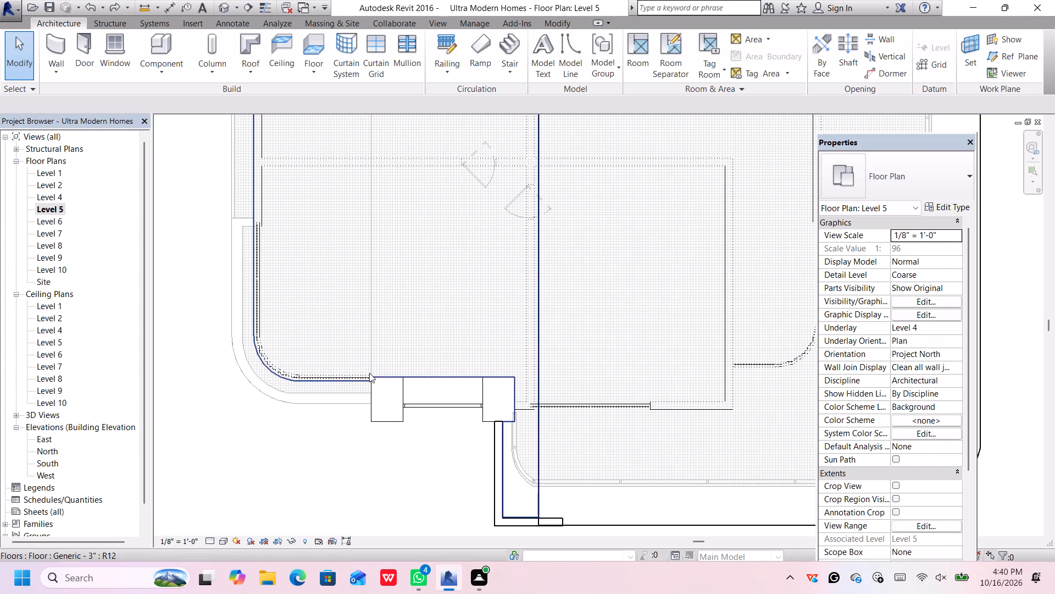
middle_click(369, 378)
middle_click(369, 381)
middle_click(369, 381)
scroll(369, 381, up, 4)
scroll(374, 372, down, 3)
scroll(500, 340, up, 5)
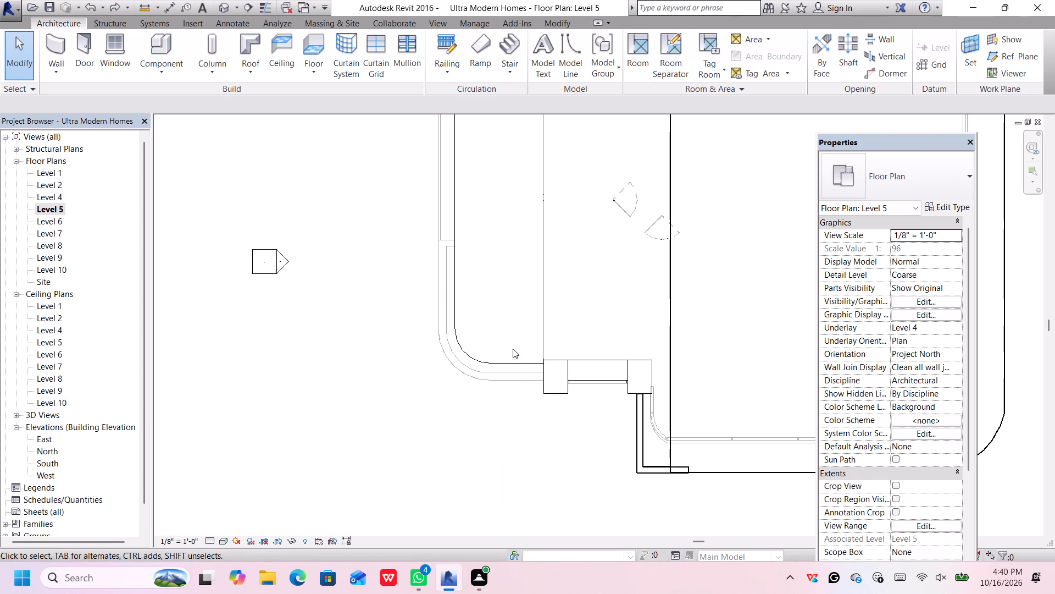
scroll(513, 356, up, 13)
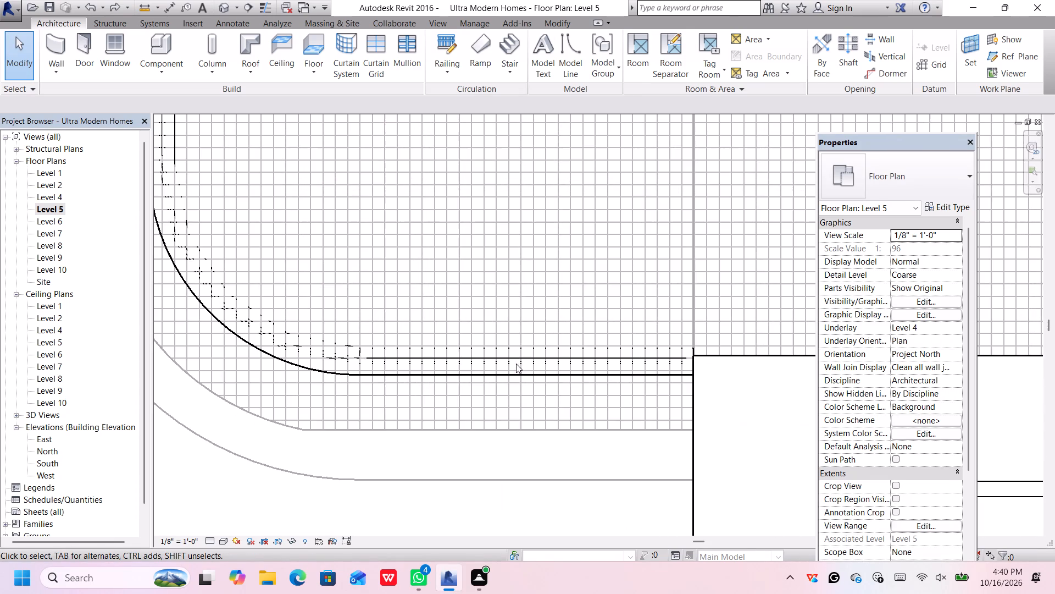
scroll(521, 356, down, 2)
middle_drag(538, 353, 481, 360)
scroll(481, 362, up, 3)
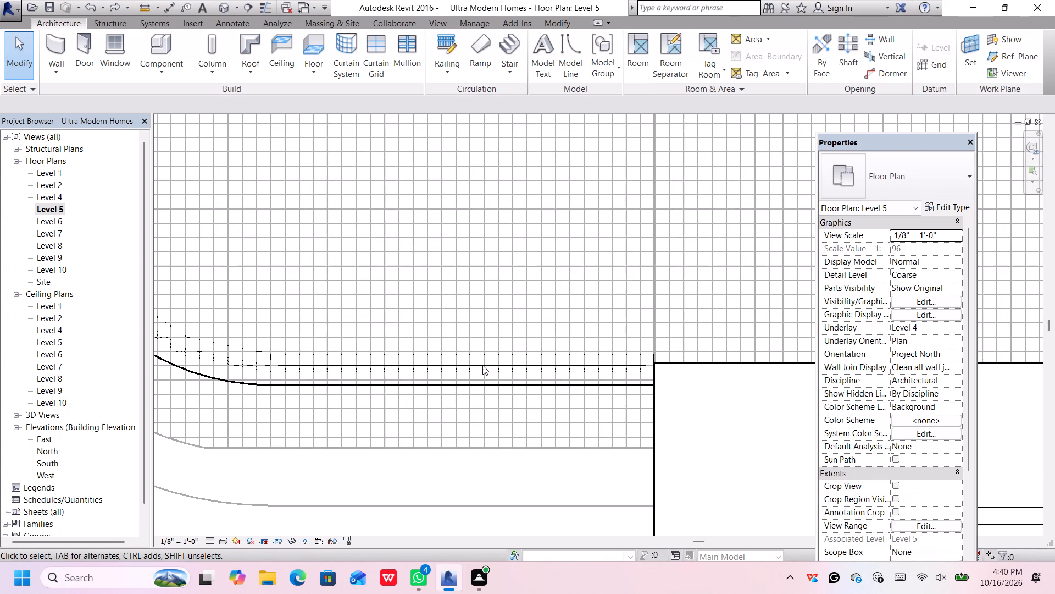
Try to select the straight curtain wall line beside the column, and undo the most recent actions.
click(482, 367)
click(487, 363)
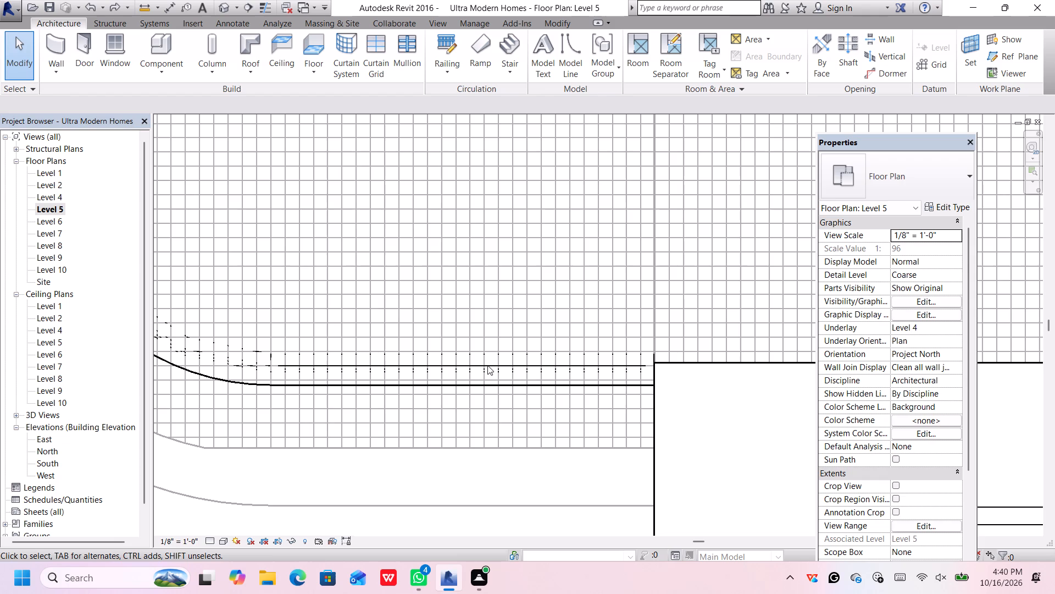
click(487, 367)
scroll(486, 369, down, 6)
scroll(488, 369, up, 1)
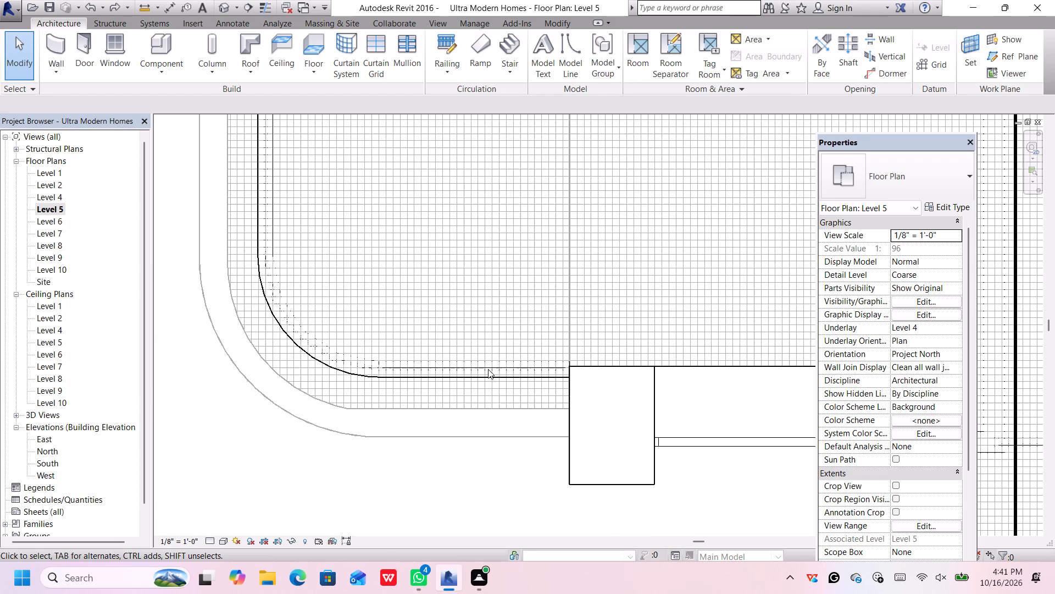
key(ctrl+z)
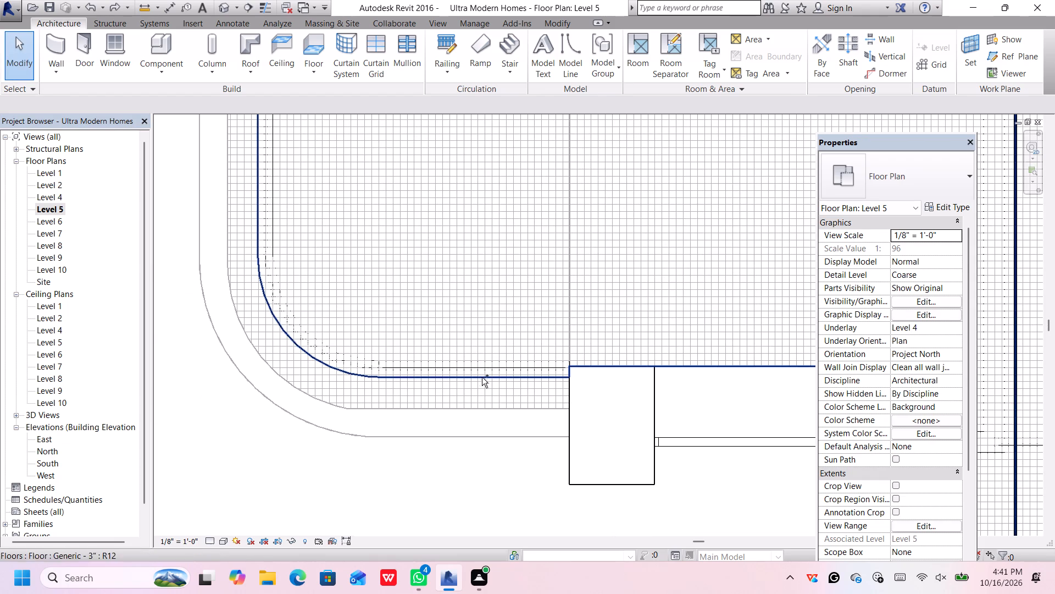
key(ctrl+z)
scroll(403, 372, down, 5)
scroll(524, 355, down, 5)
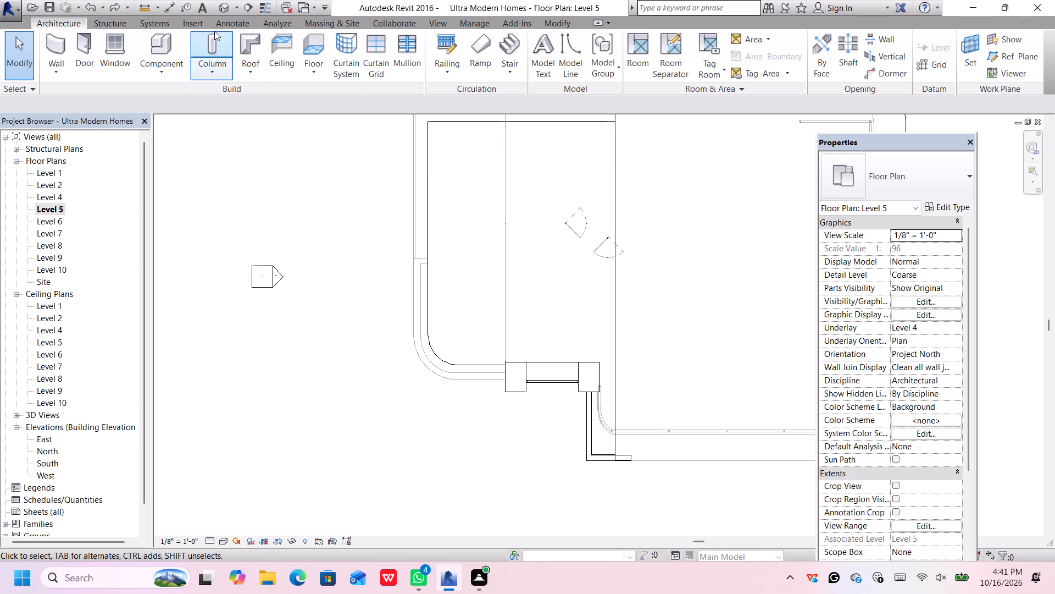
View the house in 3D from the top and the raised front, examining the smaller roof slab and the storefront below it.
click(222, 13)
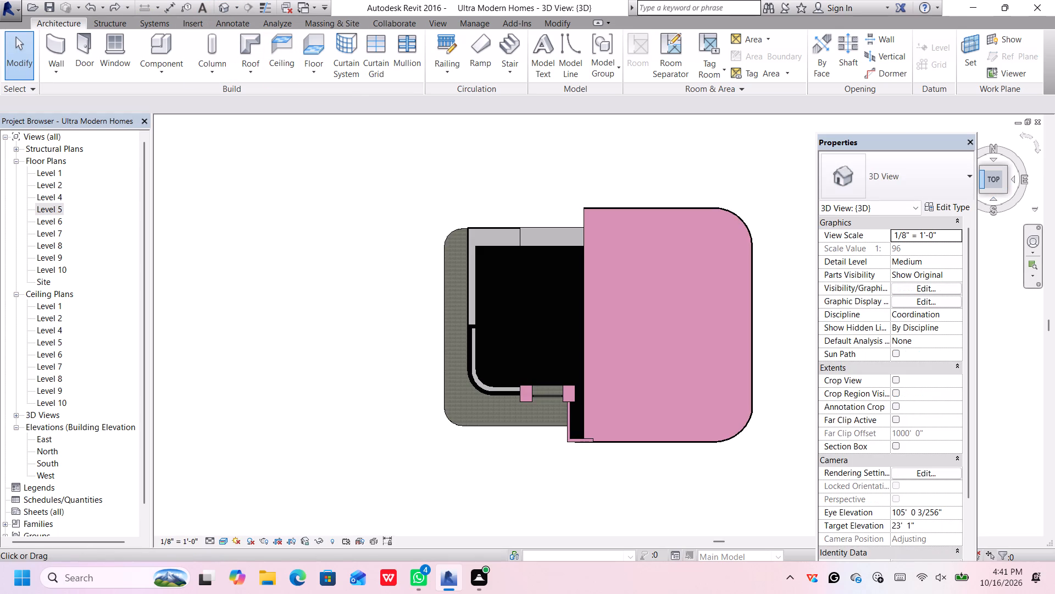
click(985, 191)
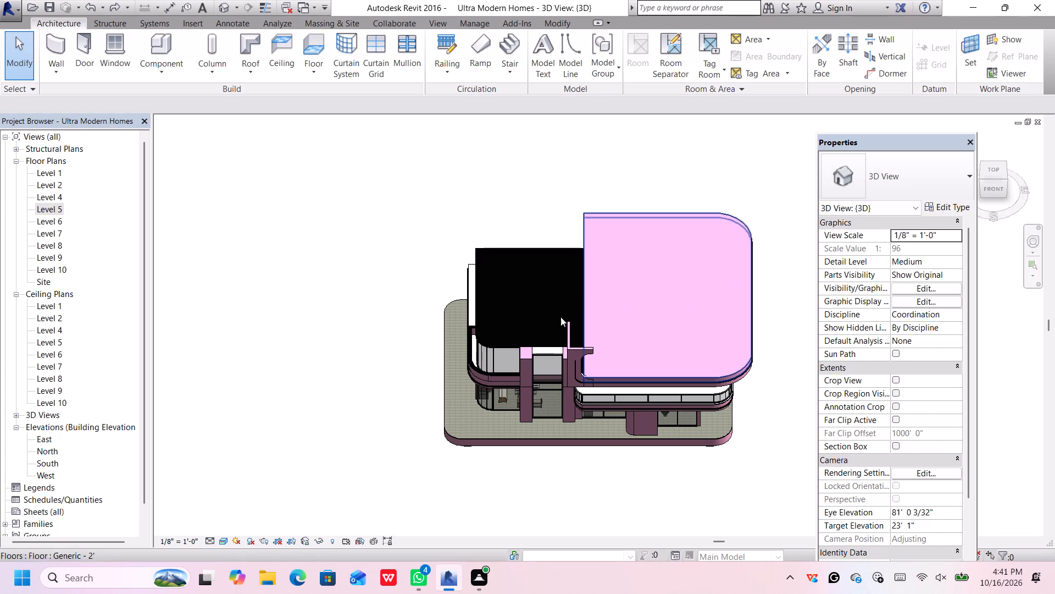
scroll(493, 344, up, 6)
scroll(607, 312, down, 4)
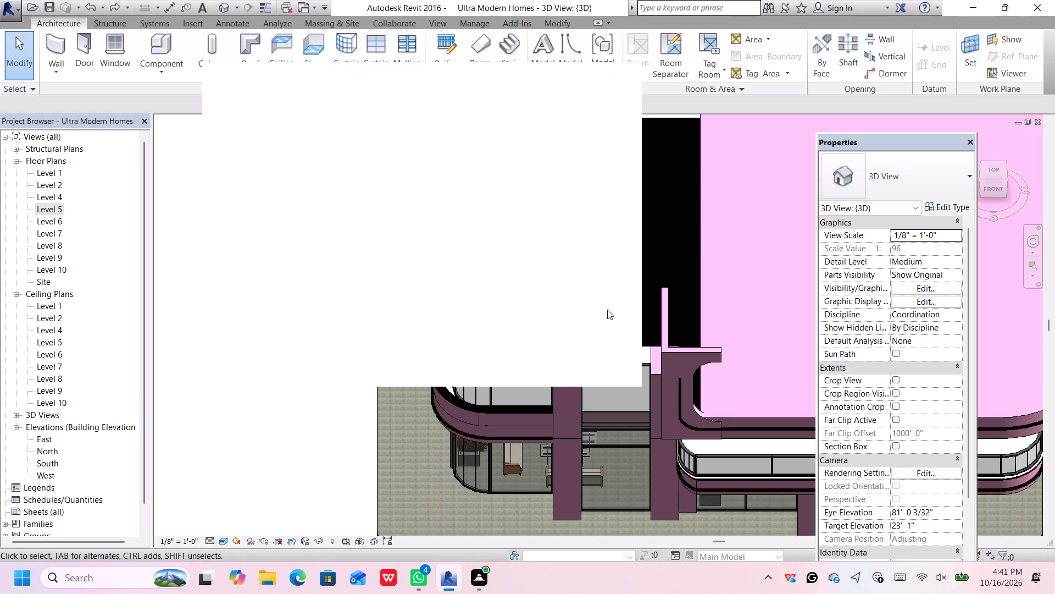
click(614, 82)
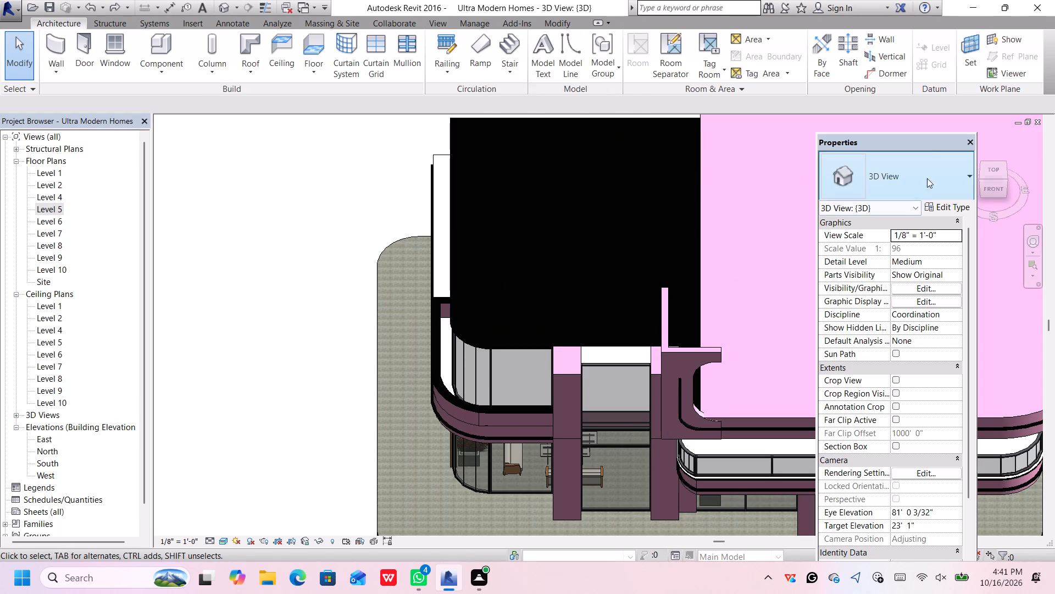
click(992, 172)
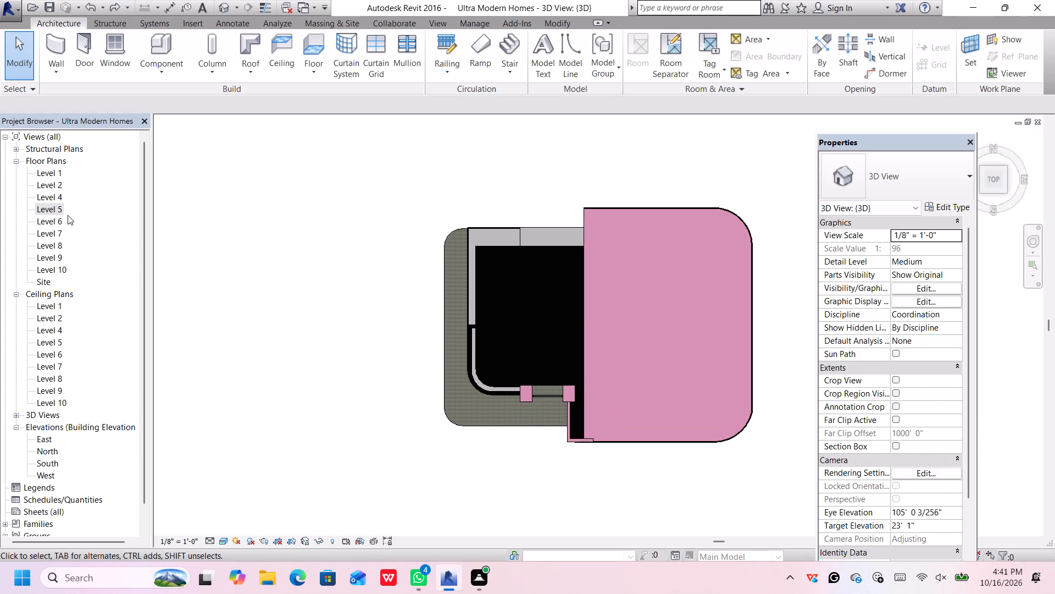
Open the Level 5 floor plan and examine the smaller roof slab's outline and the storefront lines along its edge.
double_click(57, 207)
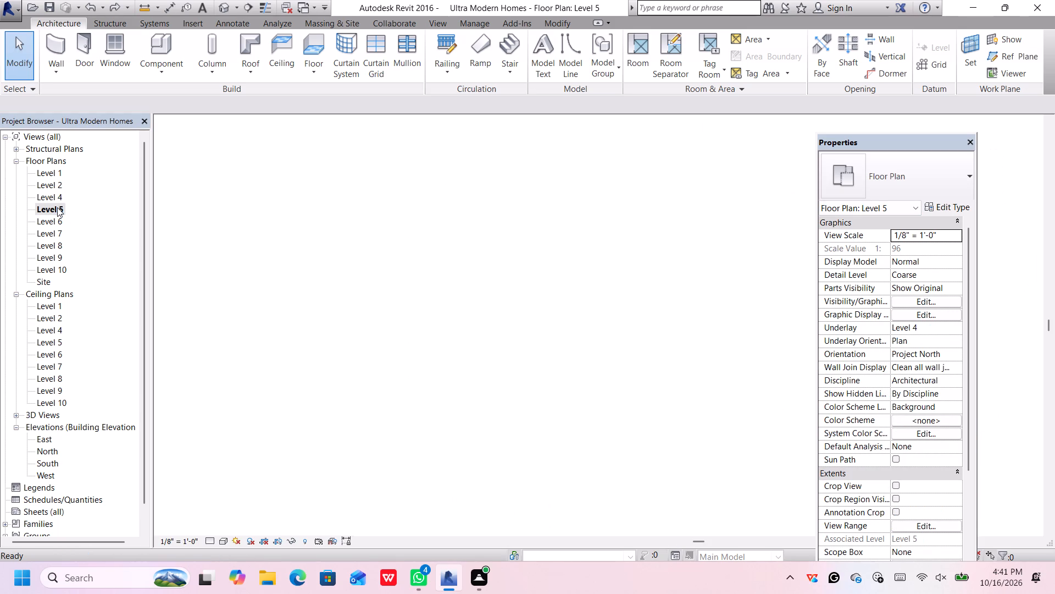
scroll(562, 313, down, 4)
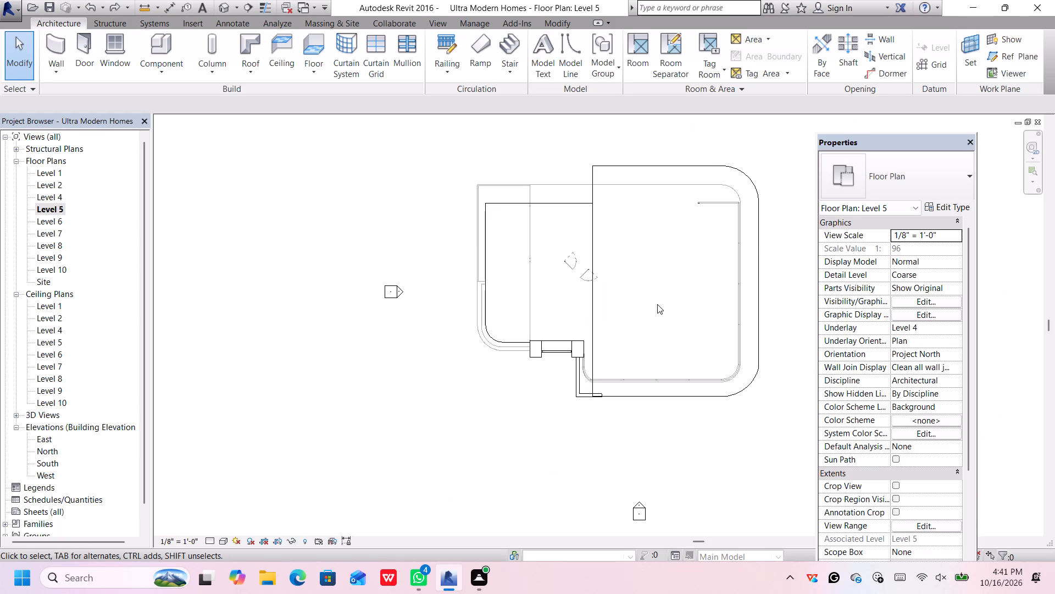
scroll(747, 244, up, 3)
middle_drag(792, 242, 786, 254)
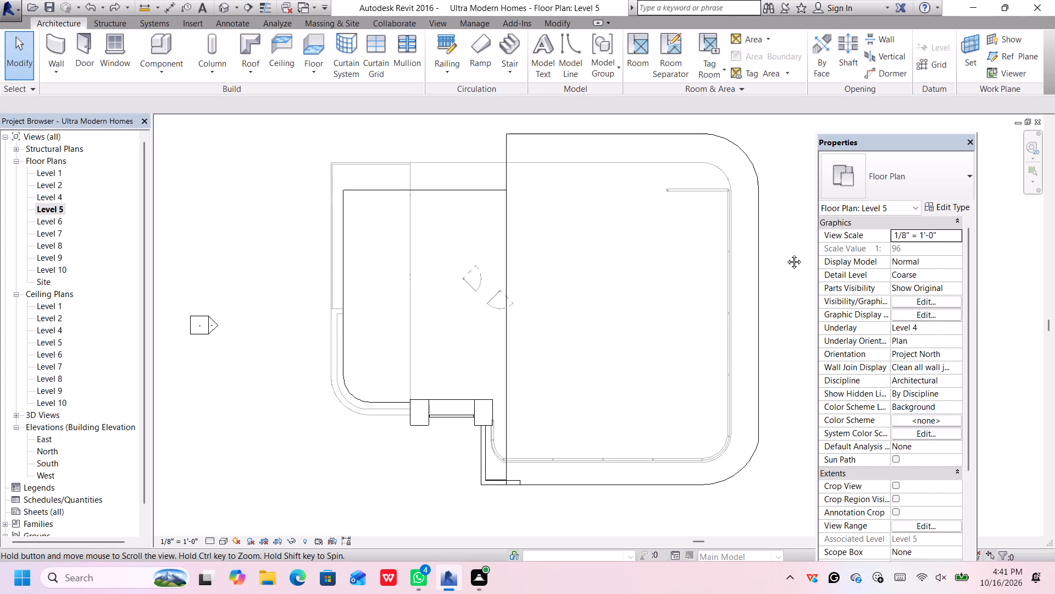
middle_drag(786, 254, 774, 268)
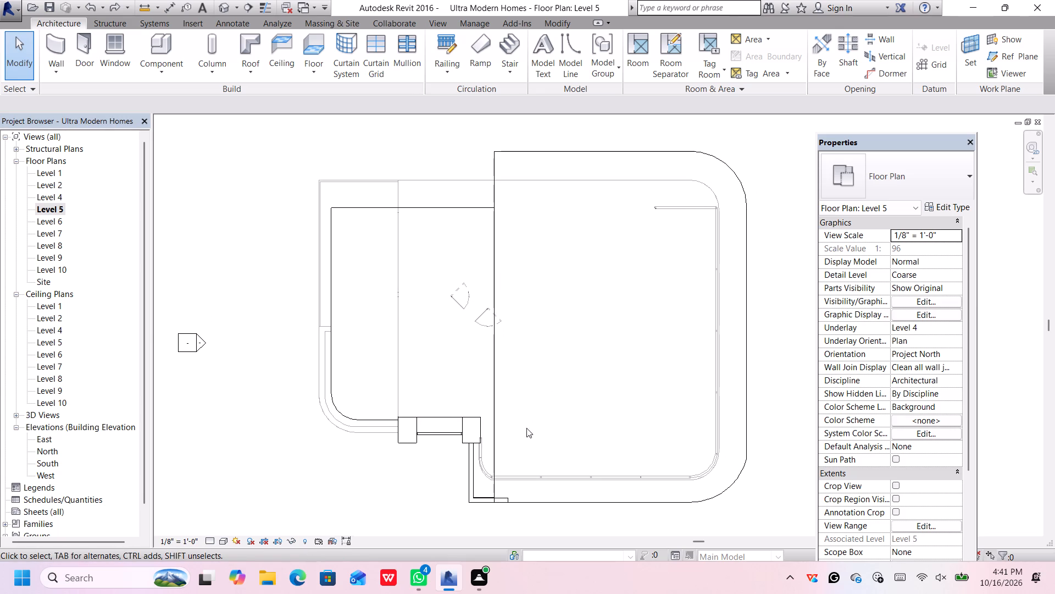
scroll(515, 438, up, 1)
middle_drag(797, 307, 764, 322)
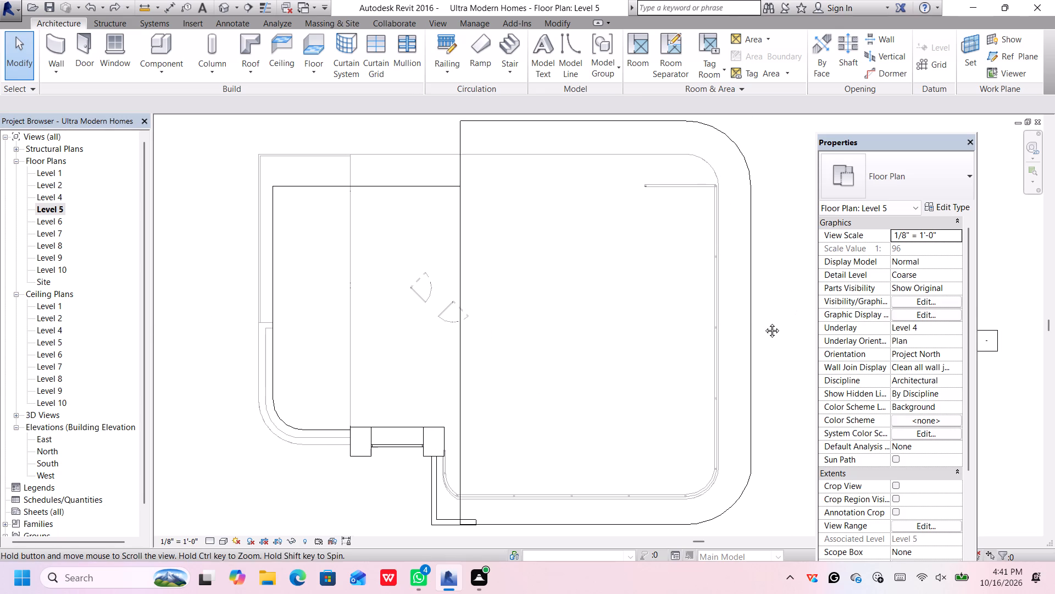
middle_drag(764, 322, 763, 324)
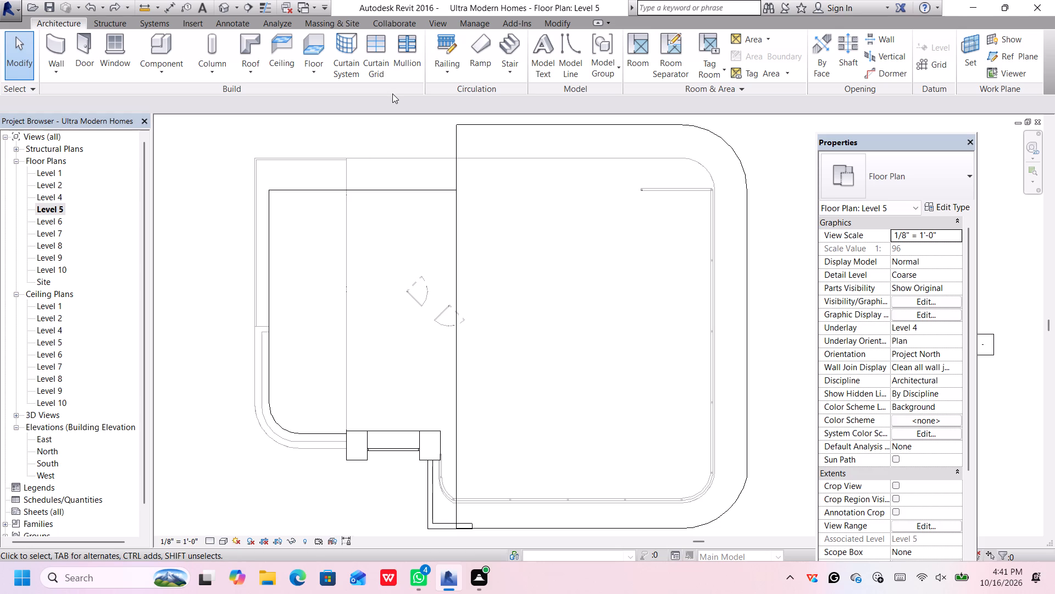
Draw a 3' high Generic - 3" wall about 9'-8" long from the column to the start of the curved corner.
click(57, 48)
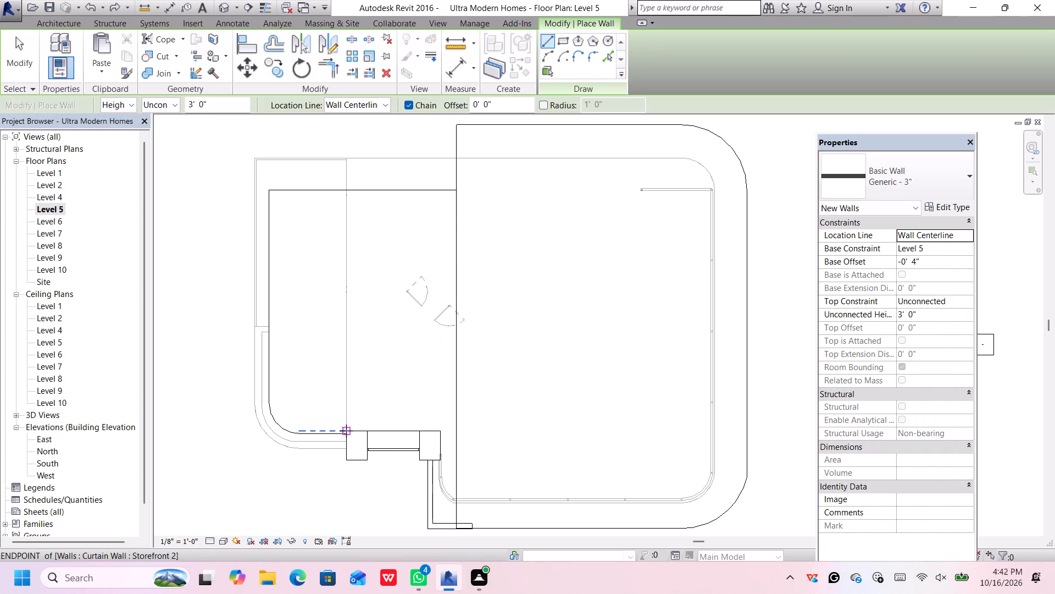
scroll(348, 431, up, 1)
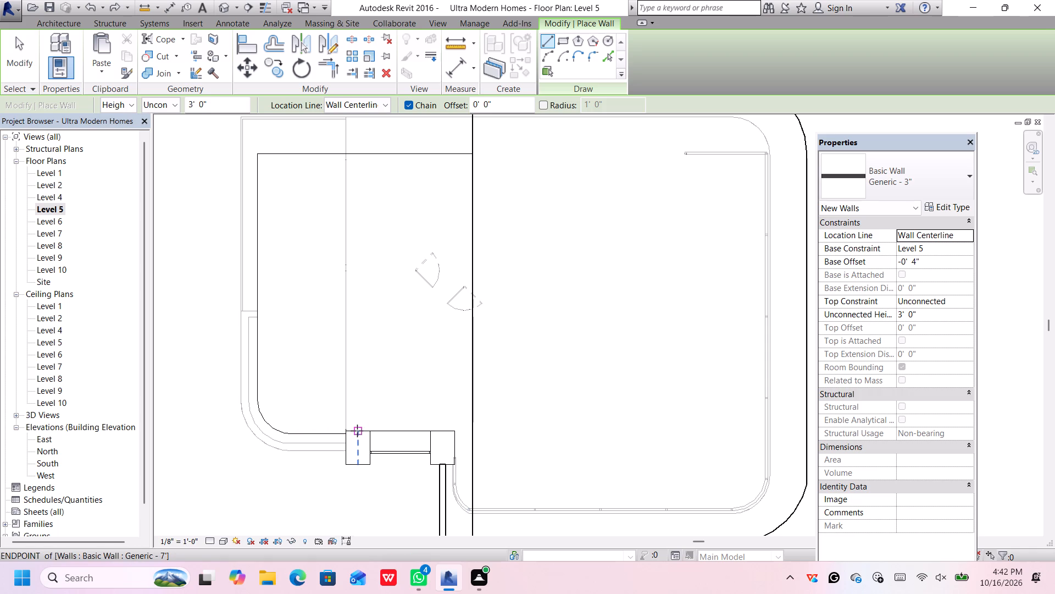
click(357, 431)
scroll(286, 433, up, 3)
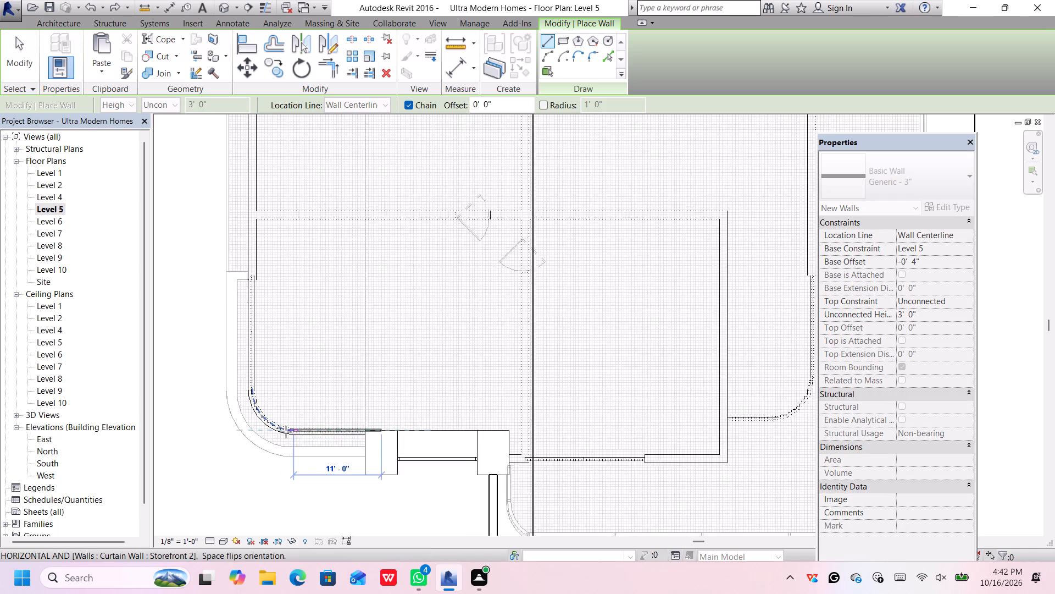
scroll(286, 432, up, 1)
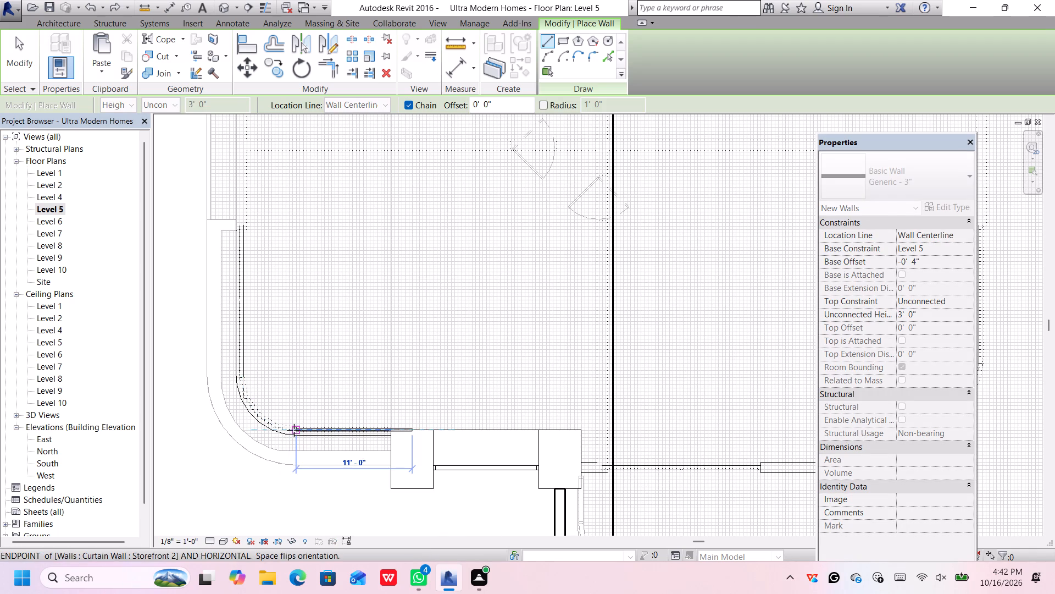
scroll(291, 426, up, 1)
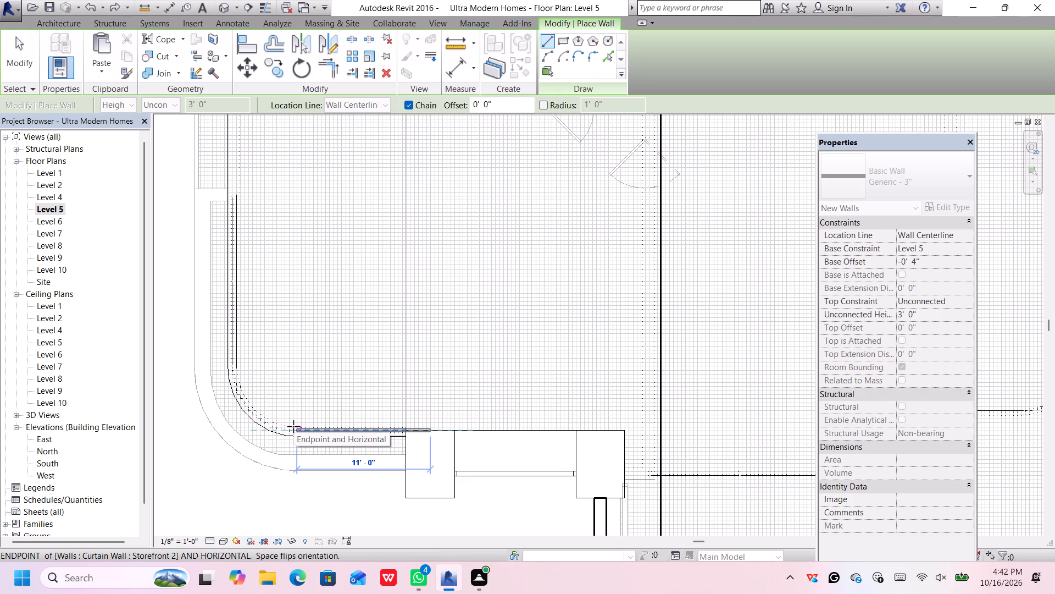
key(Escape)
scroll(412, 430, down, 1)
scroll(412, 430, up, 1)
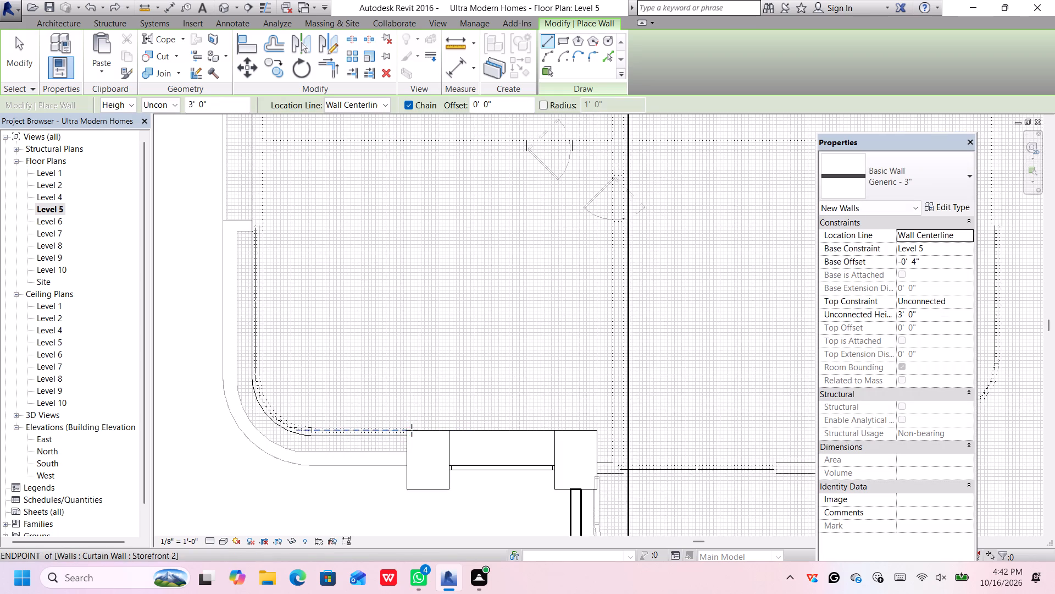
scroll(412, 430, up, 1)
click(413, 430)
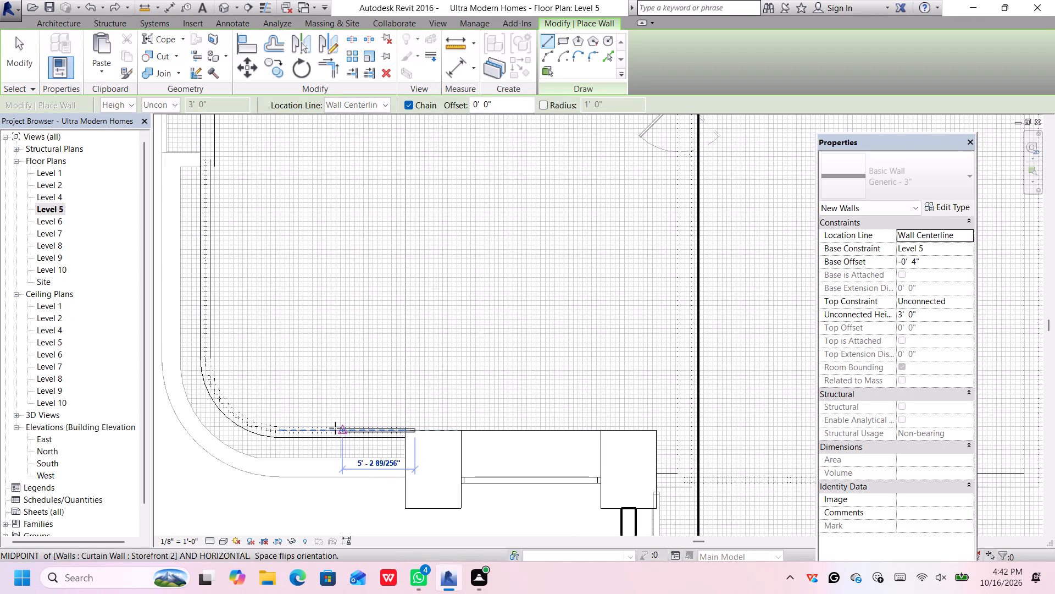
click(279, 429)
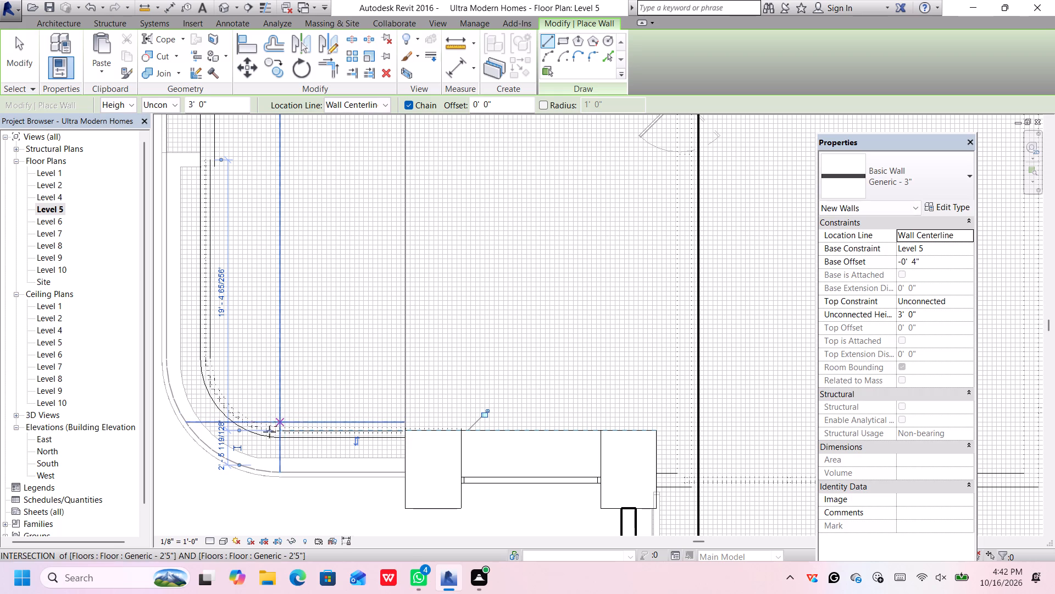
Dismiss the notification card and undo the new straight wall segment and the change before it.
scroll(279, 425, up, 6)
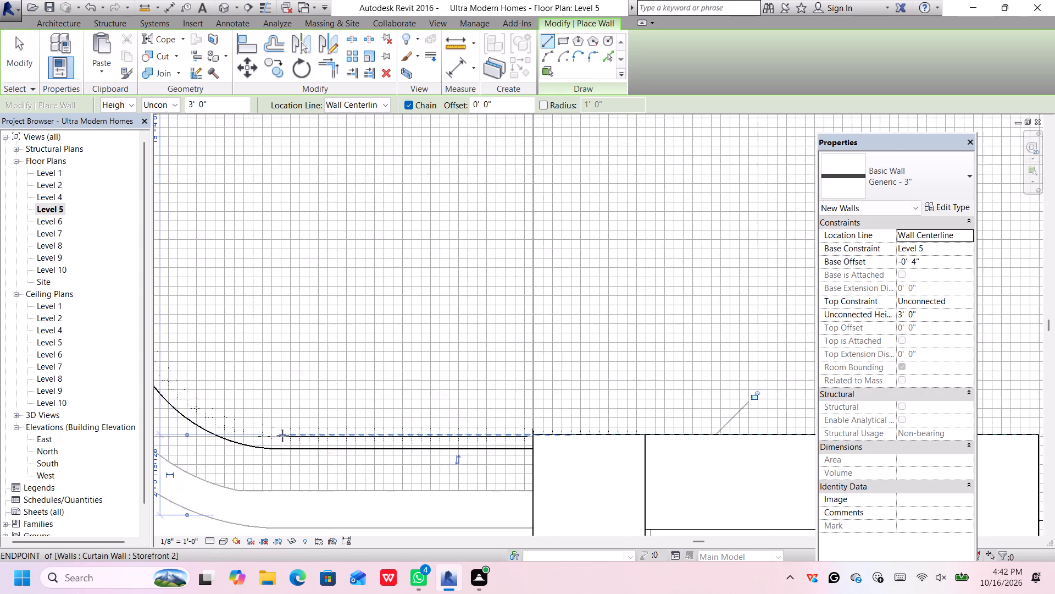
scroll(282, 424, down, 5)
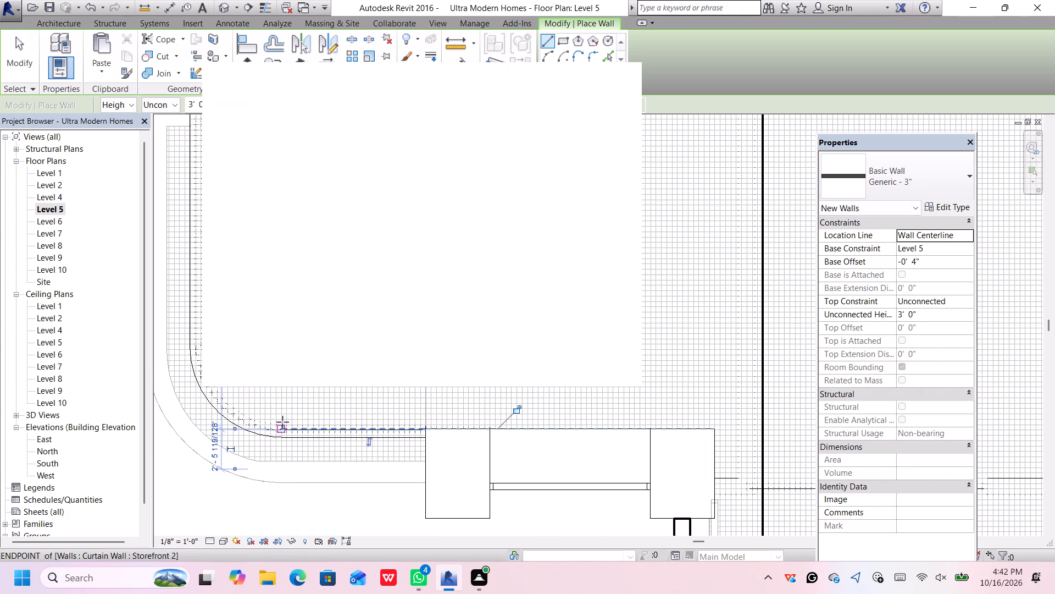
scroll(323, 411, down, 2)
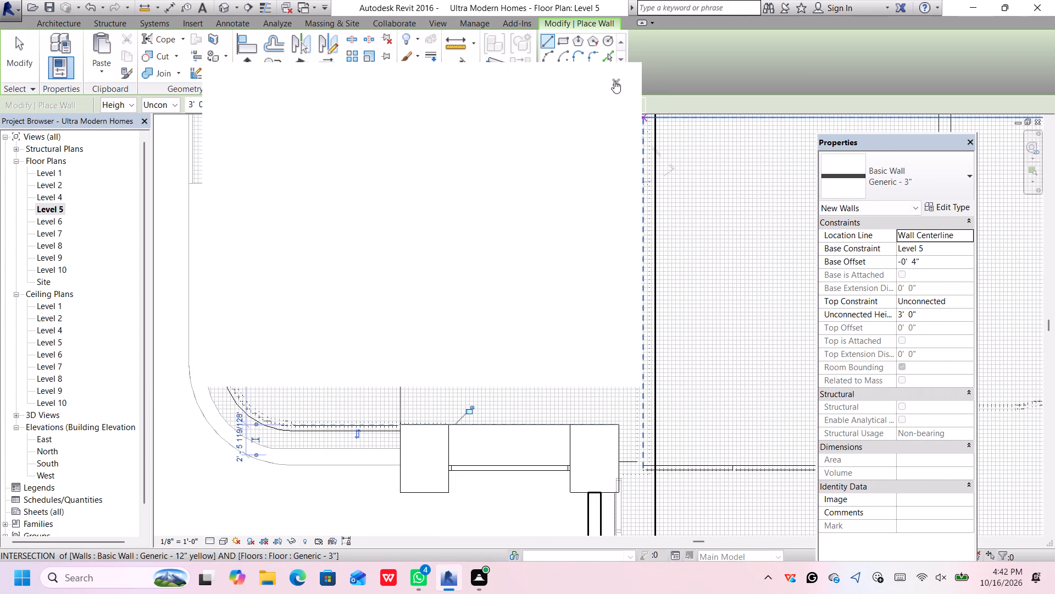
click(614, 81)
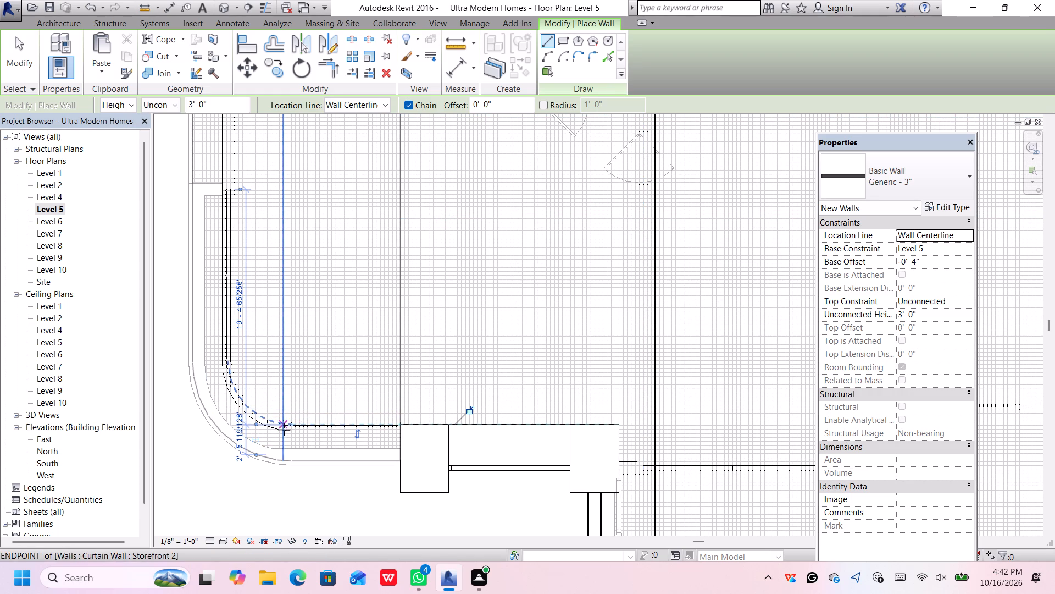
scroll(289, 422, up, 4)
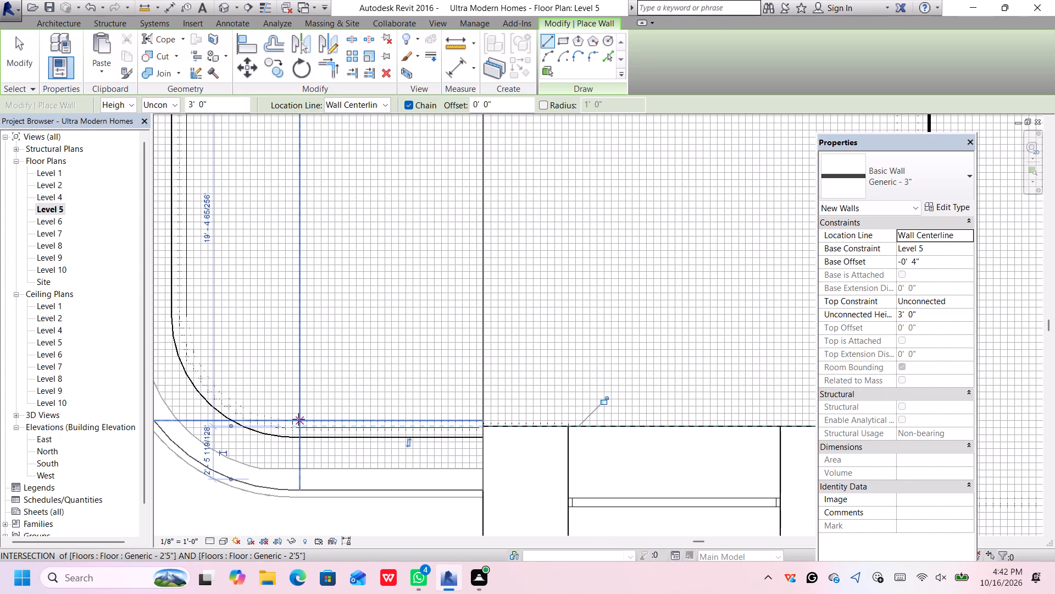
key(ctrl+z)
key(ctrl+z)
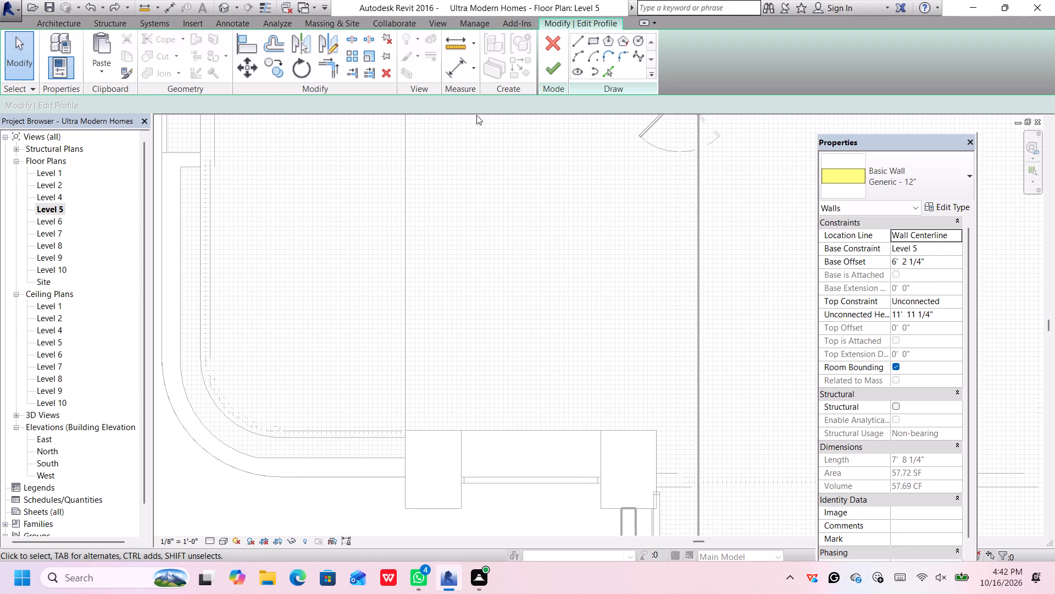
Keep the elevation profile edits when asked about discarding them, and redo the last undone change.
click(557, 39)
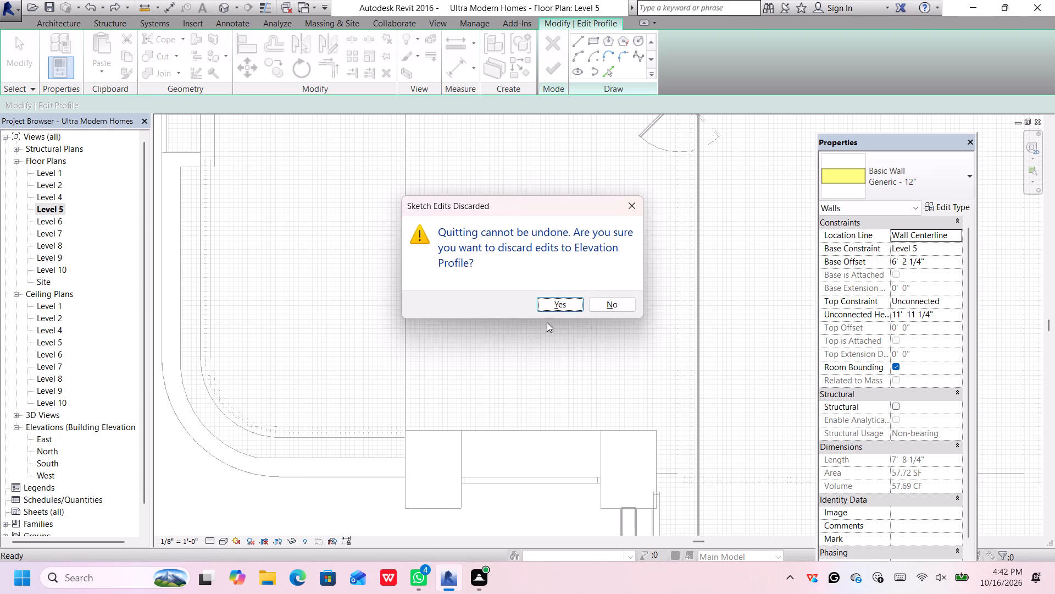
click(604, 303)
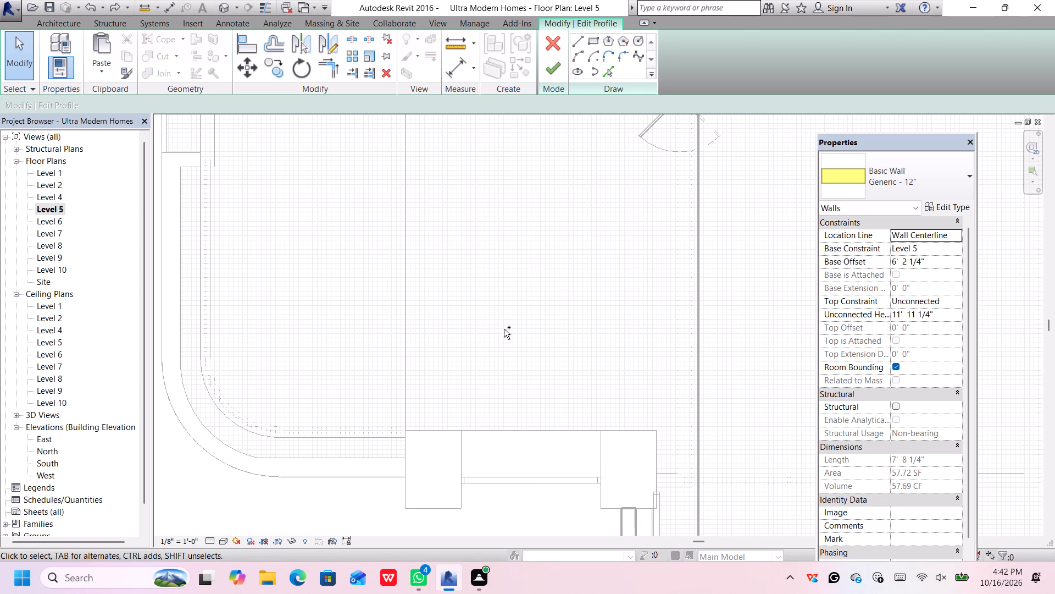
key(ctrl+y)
Try to select the straight storefront line between the curved corner and the column.
scroll(341, 432, up, 1)
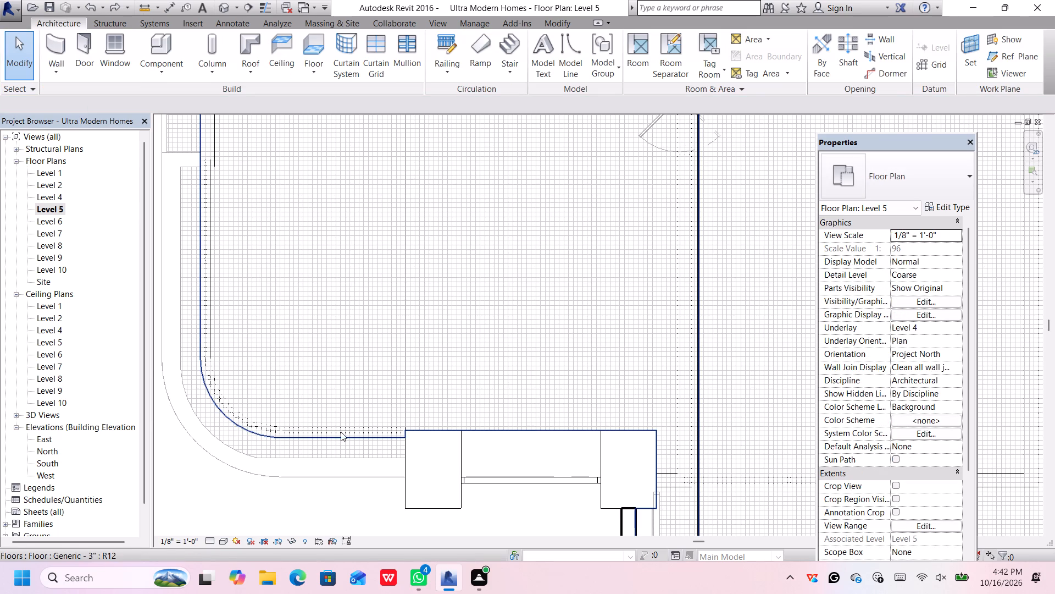
click(343, 430)
click(344, 431)
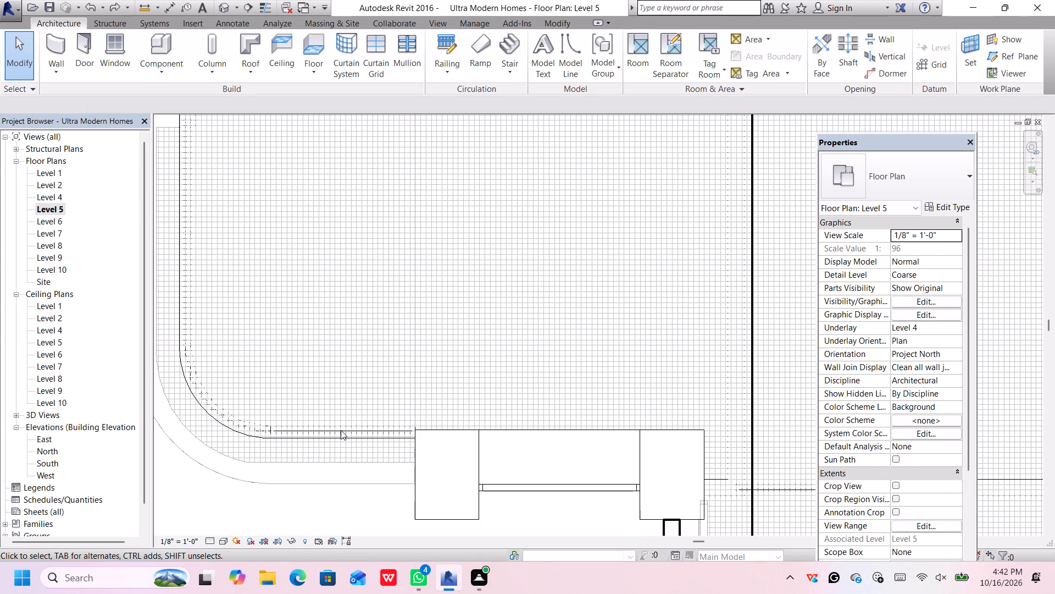
scroll(342, 426, down, 7)
View the house in 3D from the raised front-left corner, examining the smaller roof slab's edge beside the columns.
click(223, 8)
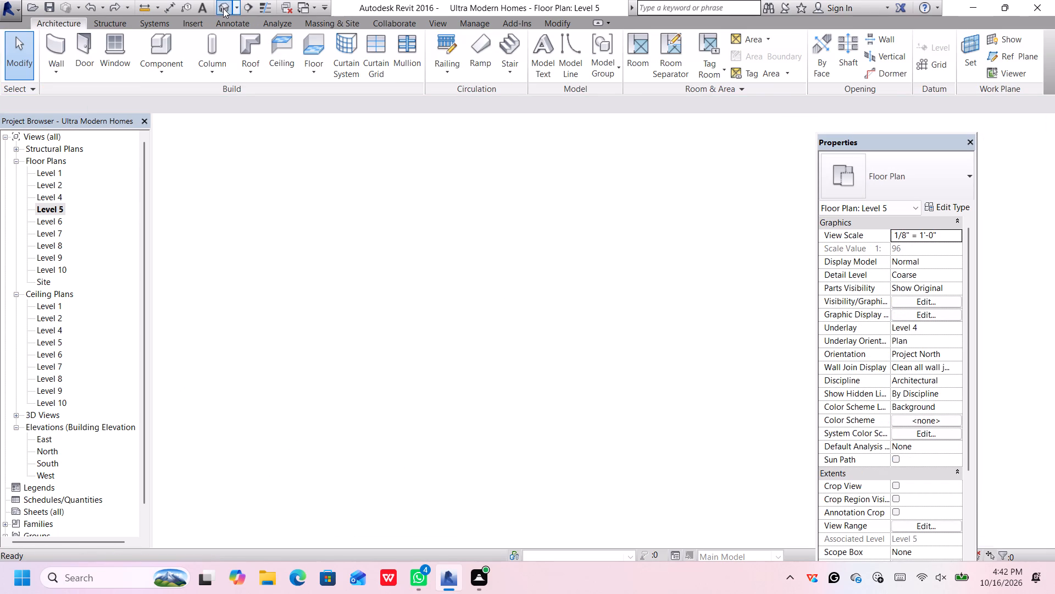
scroll(292, 195, down, 14)
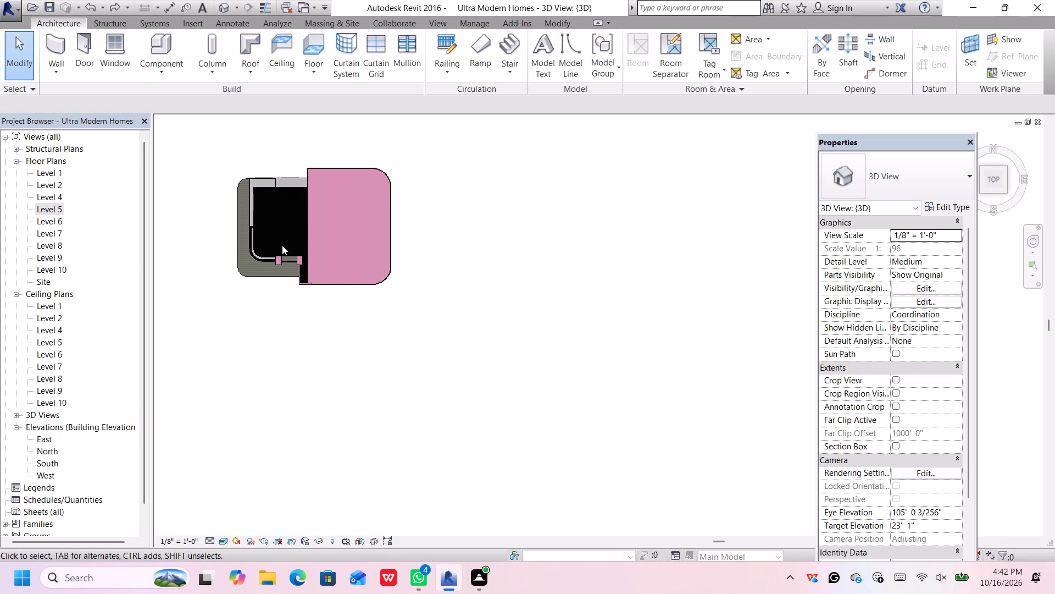
scroll(280, 246, up, 1)
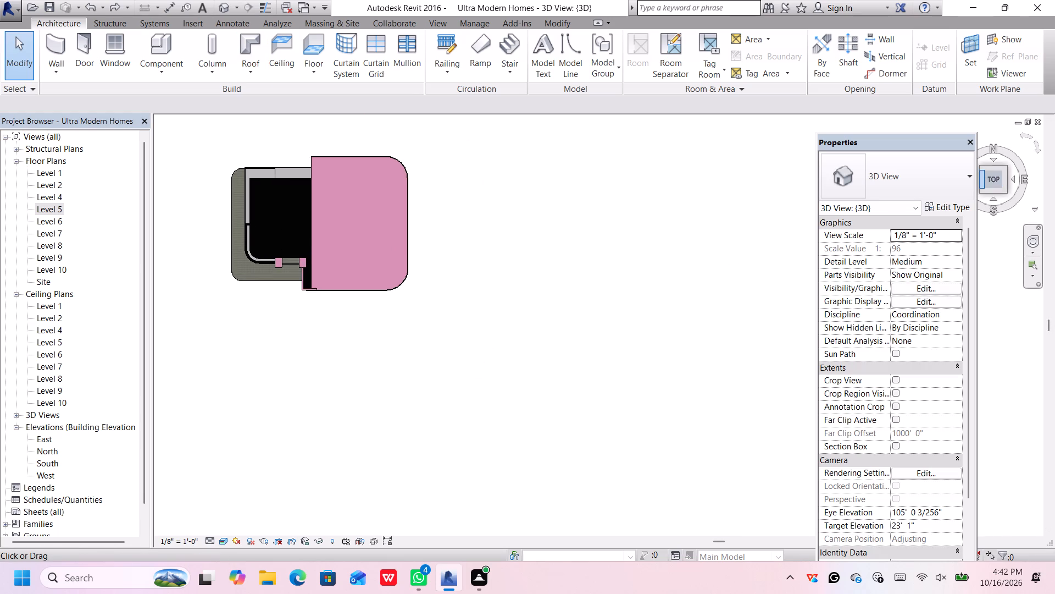
click(982, 190)
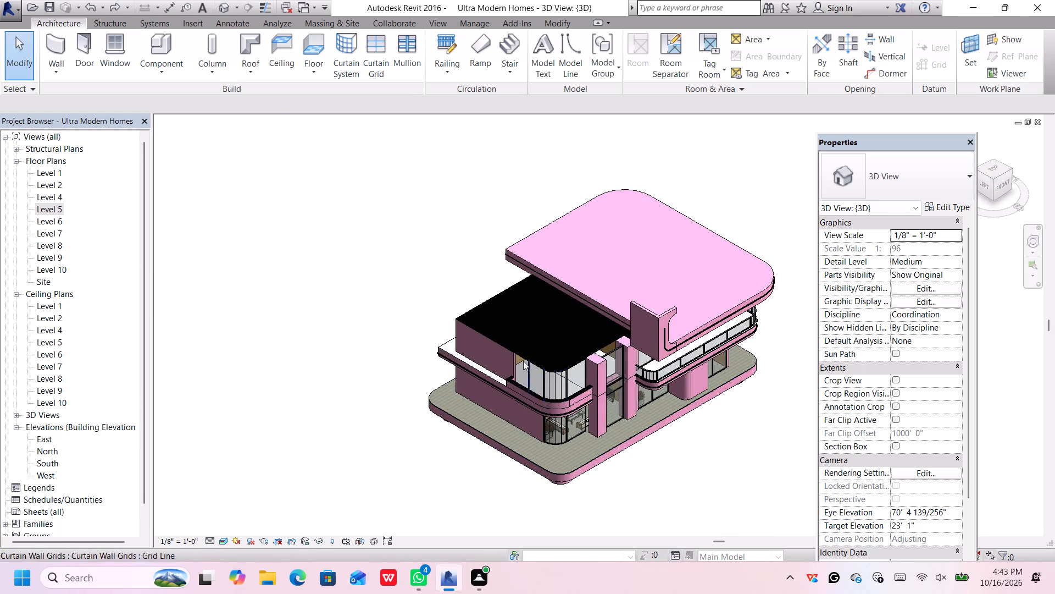
scroll(523, 361, up, 5)
scroll(563, 343, up, 3)
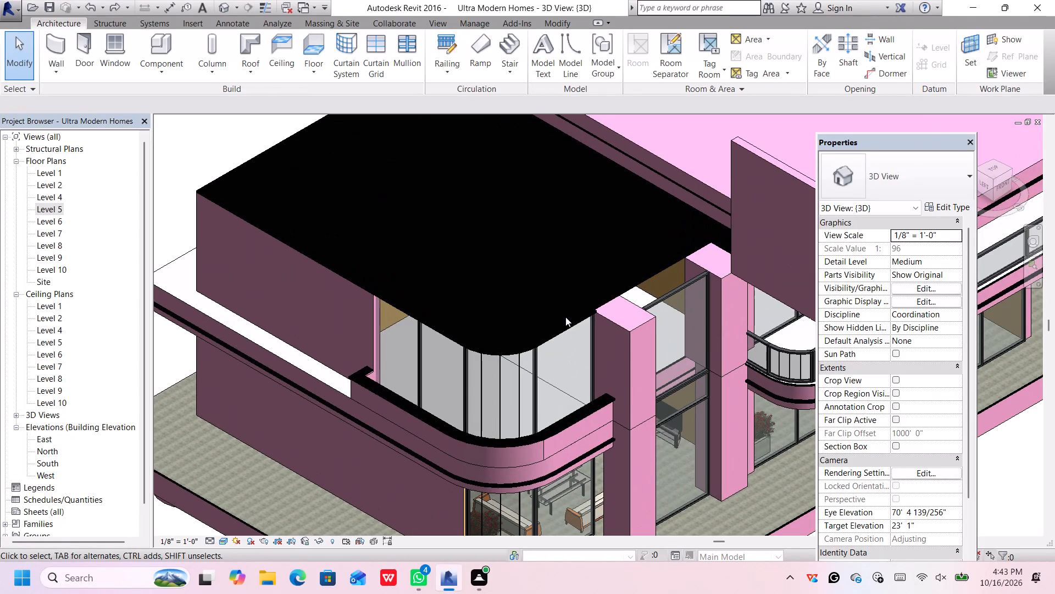
middle_drag(565, 317, 569, 359)
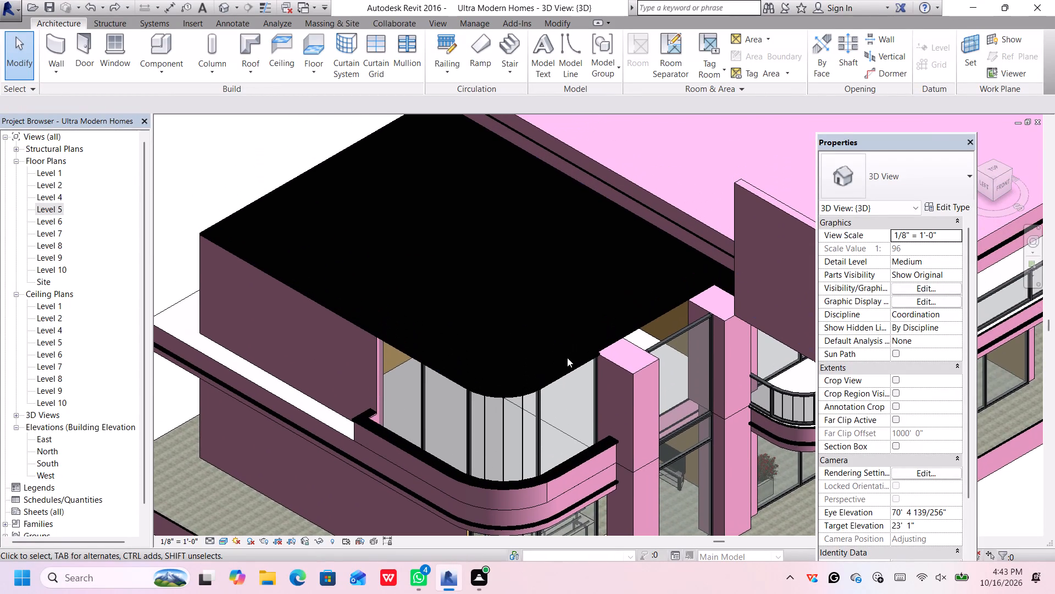
Start a Generic - 3" wall at Level 5 in the 3D view and set its unconnected height to 15' 0".
click(63, 38)
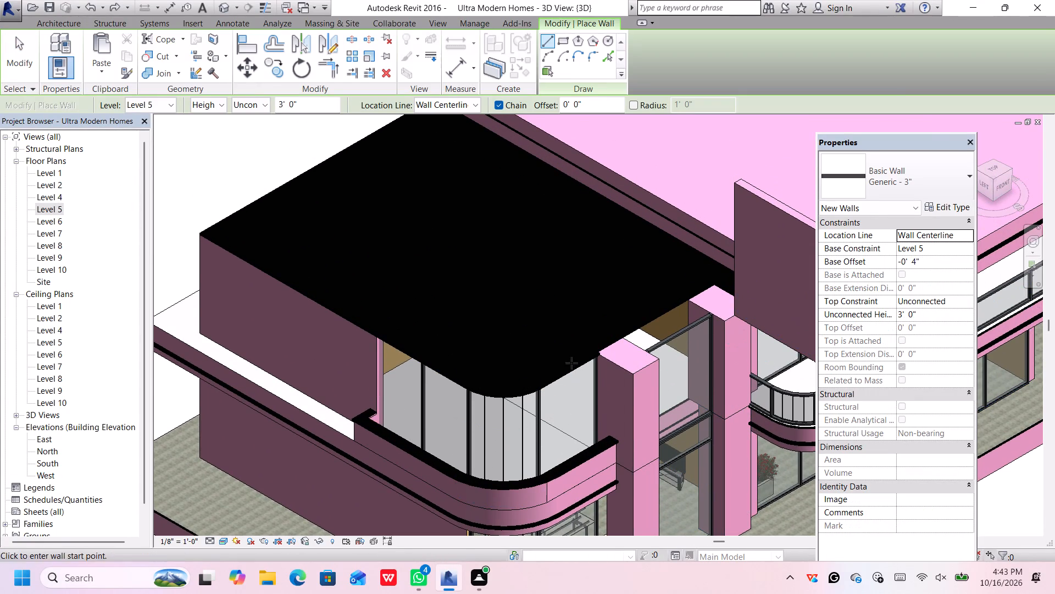
click(588, 339)
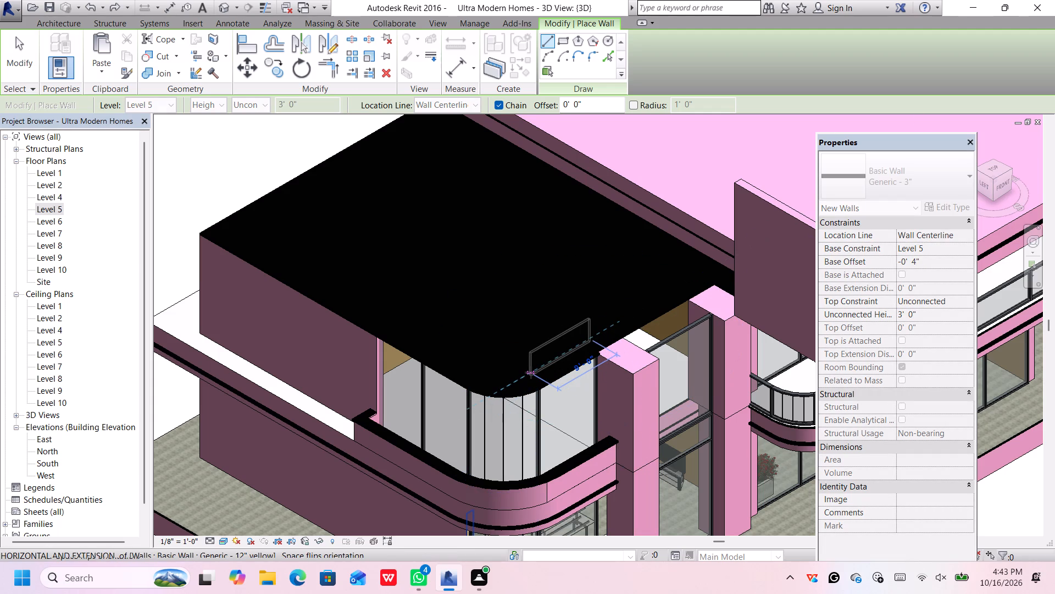
key(Escape)
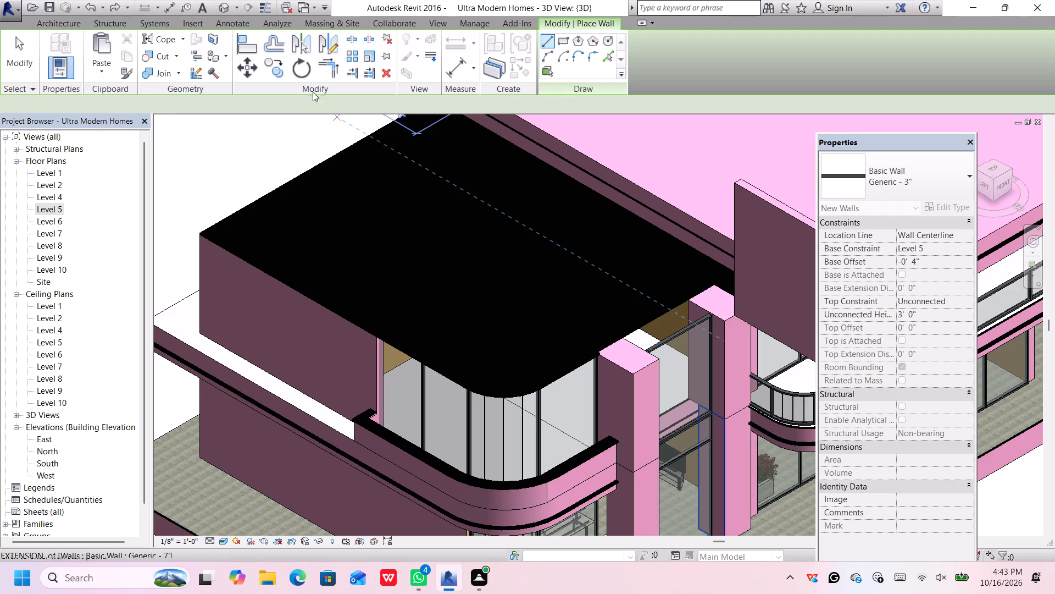
click(321, 107)
key(BackSpace)
key(BackSpace)
key(BackSpace)
key(BackSpace)
key(BackSpace)
key(BackSpace)
key(BackSpace)
key(BackSpace)
key(BackSpace)
key(BackSpace)
key(BackSpace)
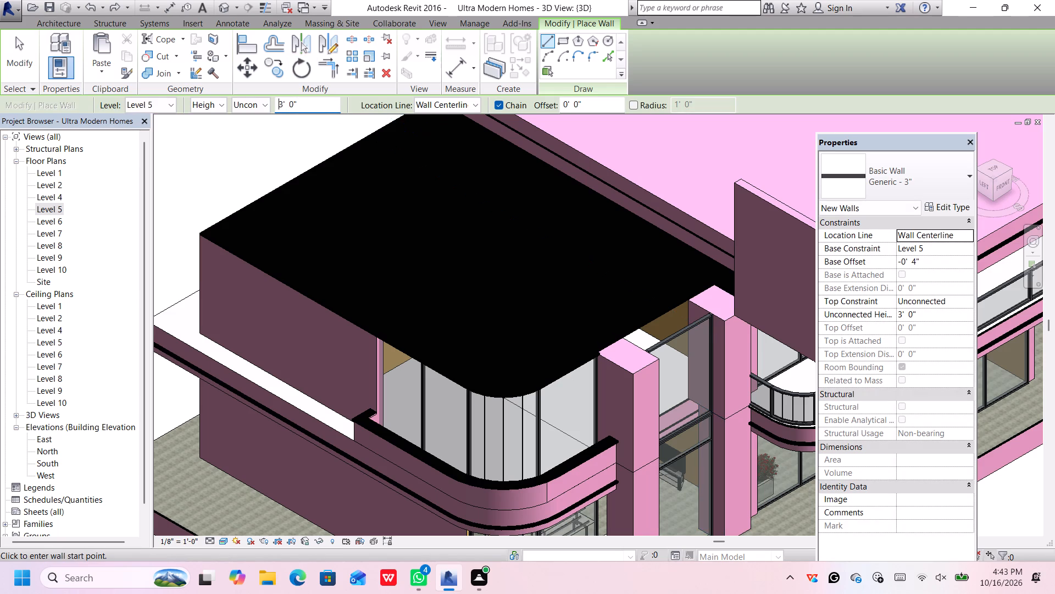
key(1)
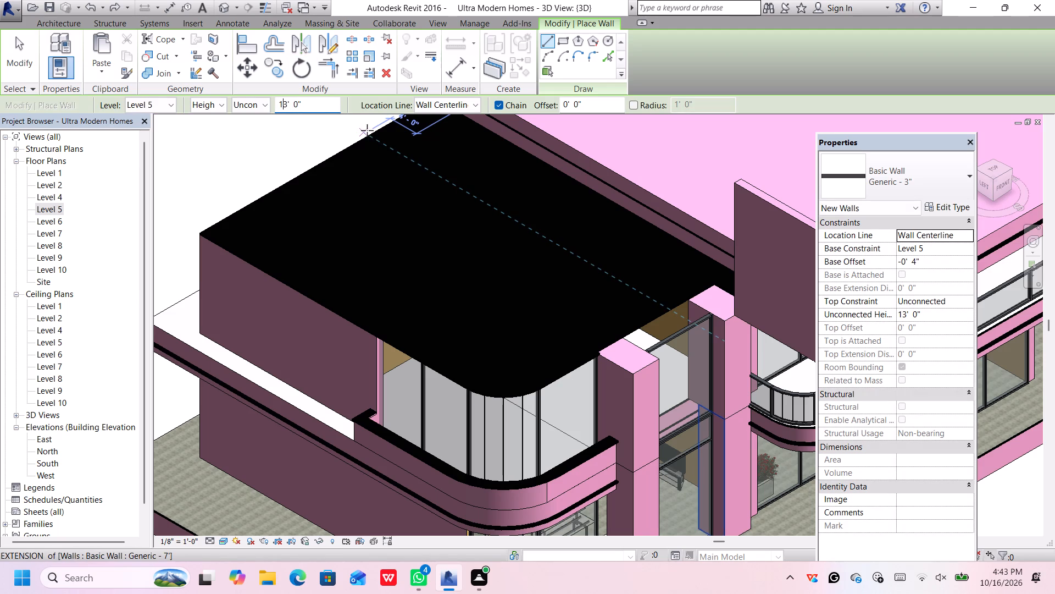
key(Return)
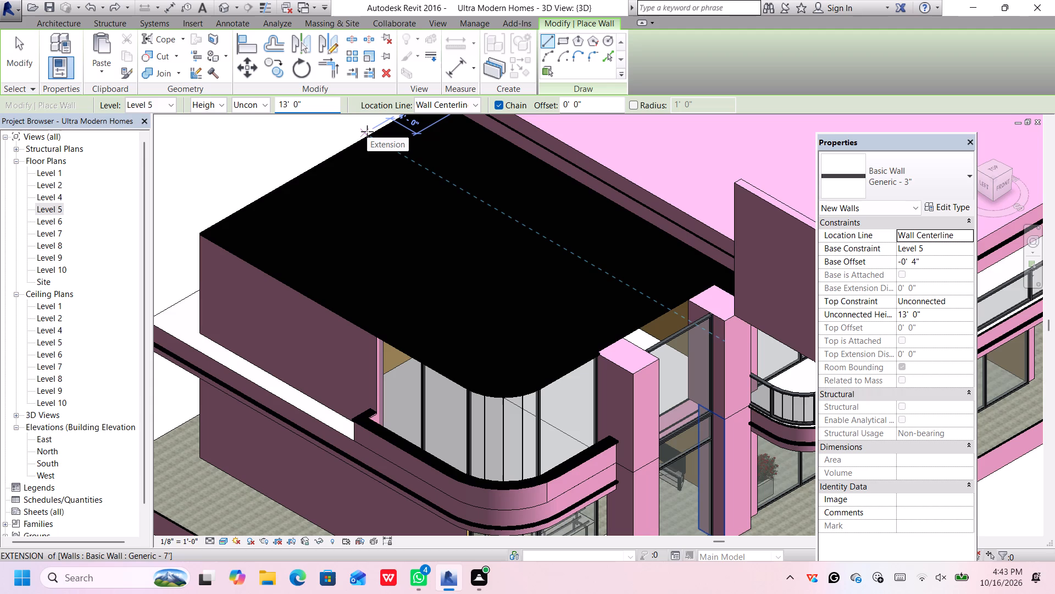
click(286, 109)
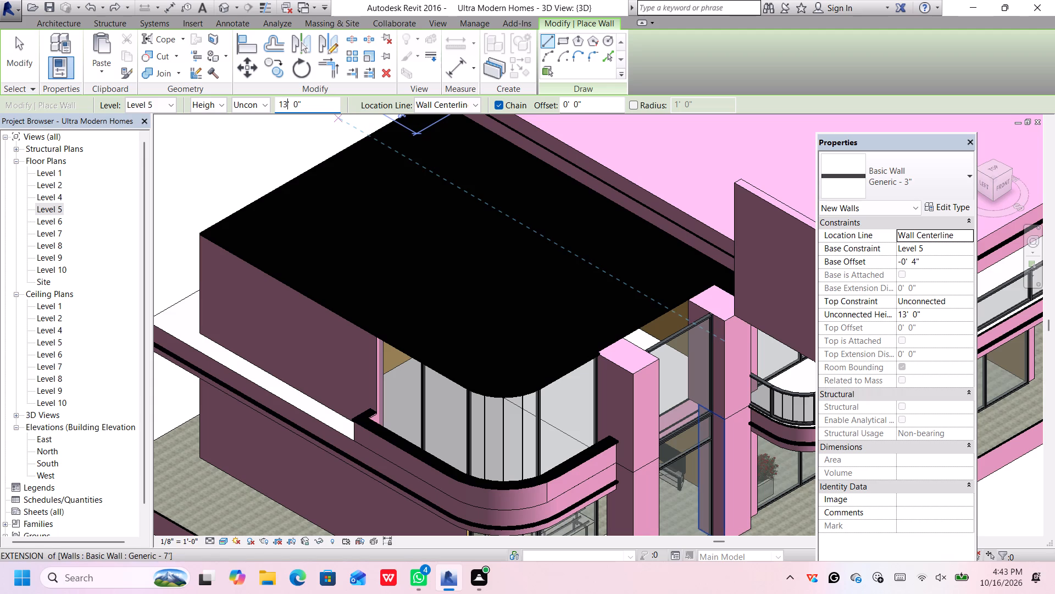
key(BackSpace)
key(5)
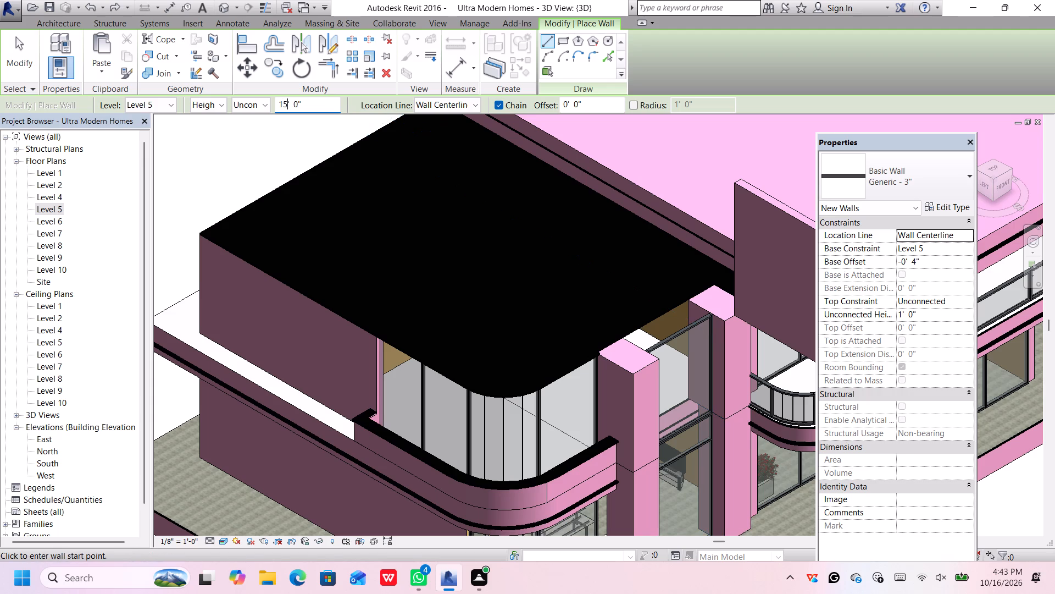
key(Return)
Draw a straight wall about 7'-5" long along the smaller roof slab's edge, from beside the front column to the rounded corner.
scroll(591, 339, up, 2)
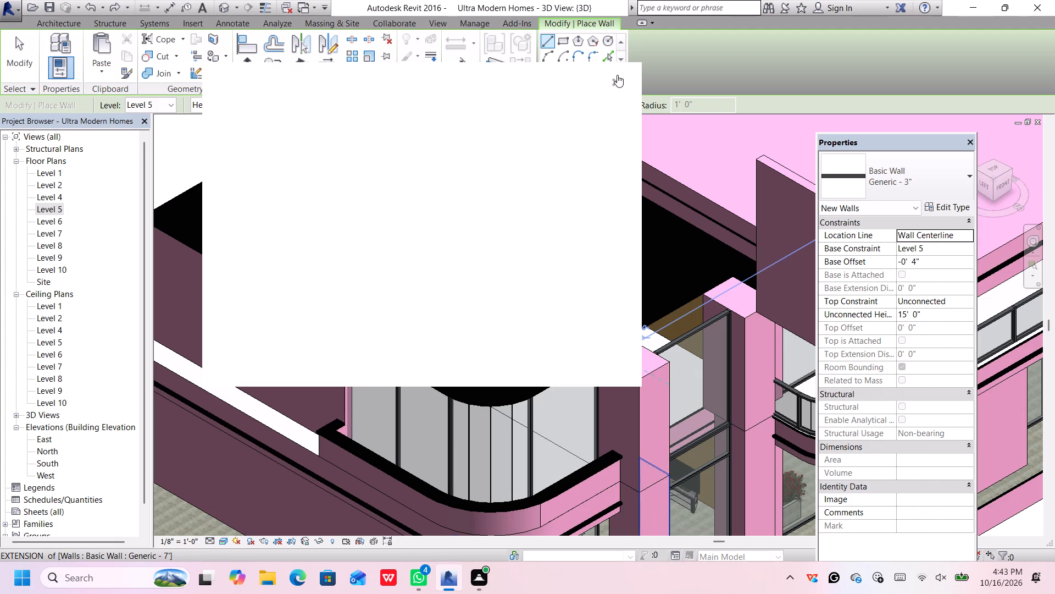
click(617, 79)
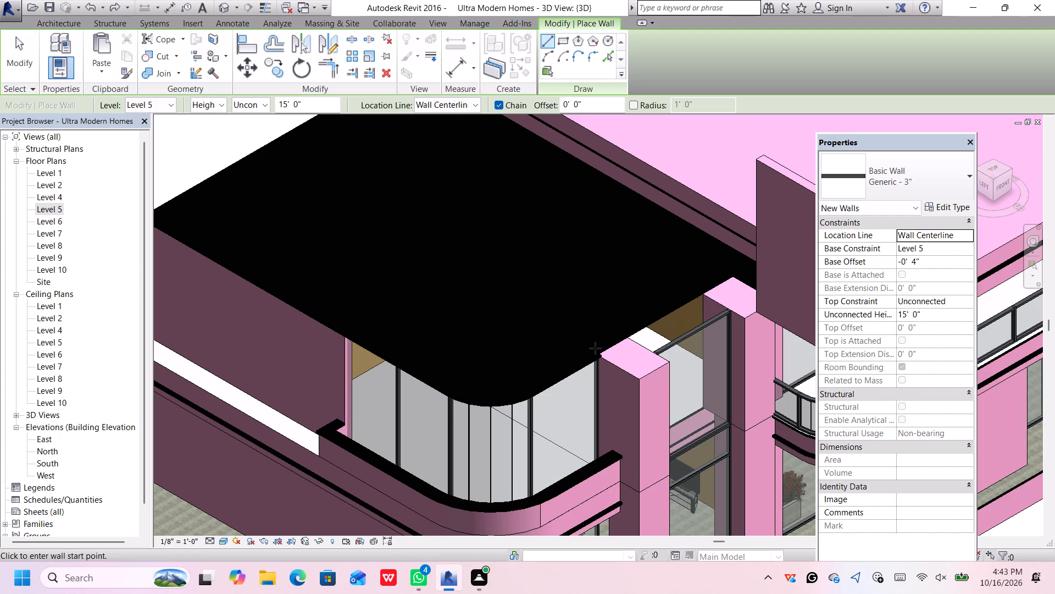
scroll(593, 346, up, 4)
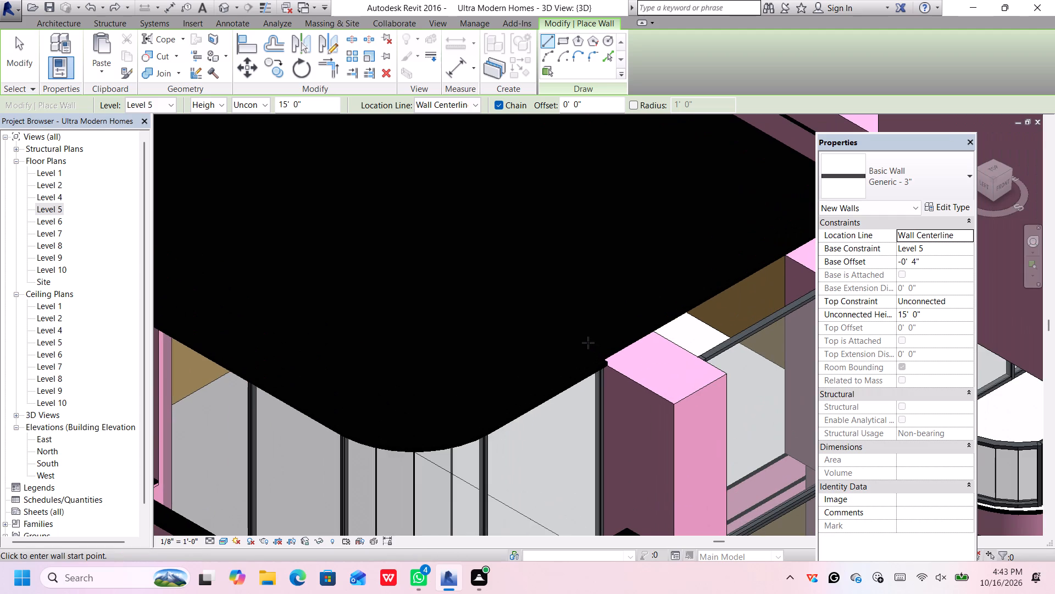
click(584, 338)
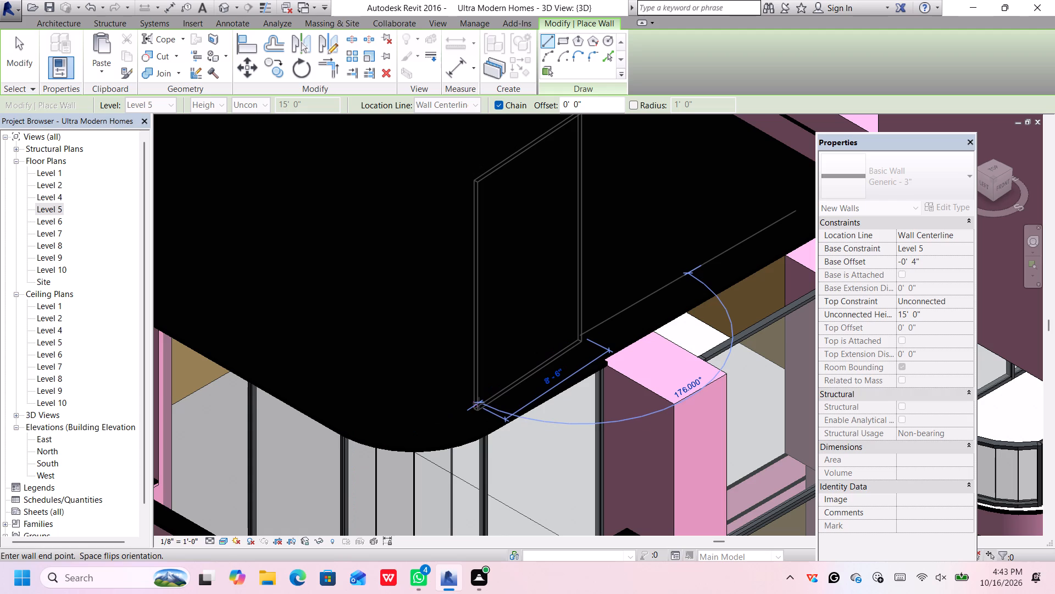
scroll(479, 403, down, 3)
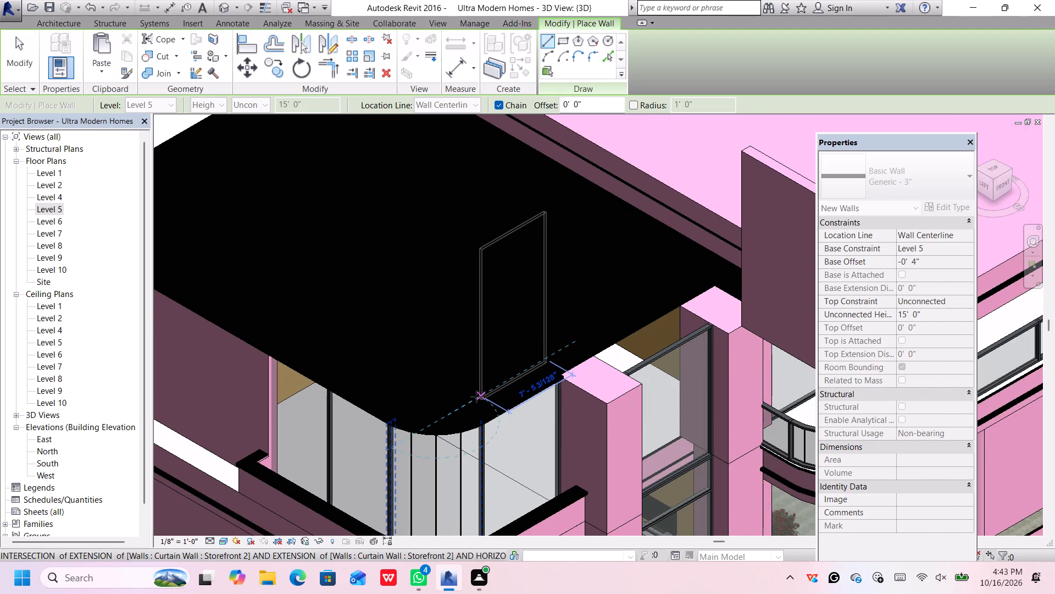
click(479, 397)
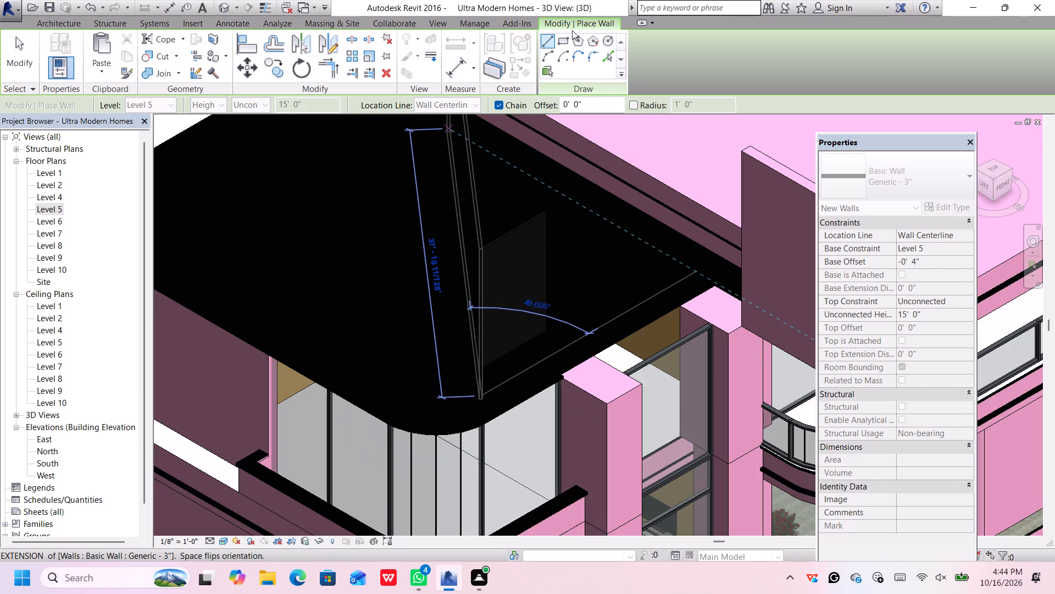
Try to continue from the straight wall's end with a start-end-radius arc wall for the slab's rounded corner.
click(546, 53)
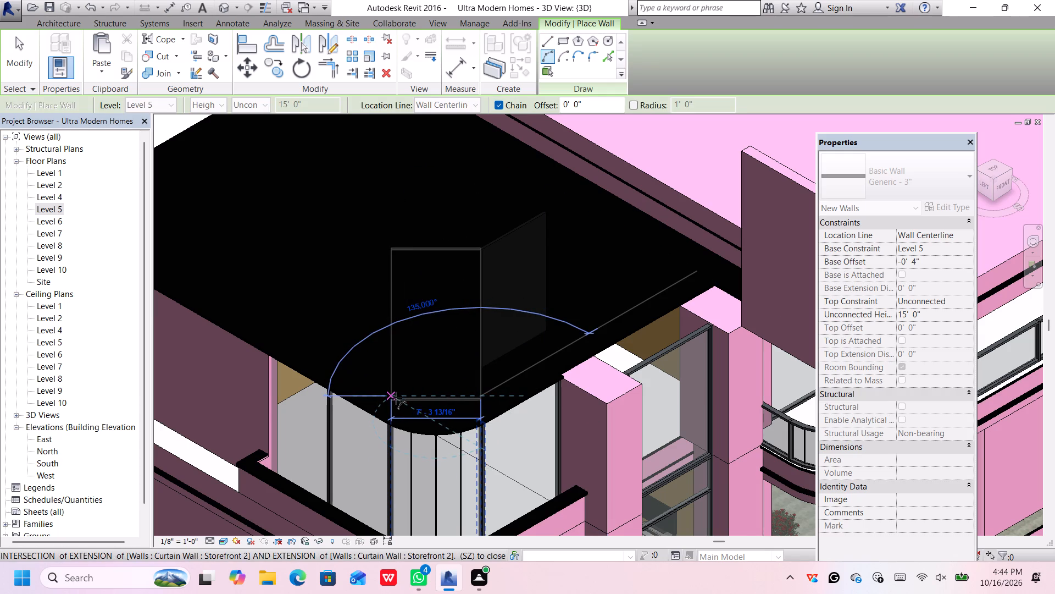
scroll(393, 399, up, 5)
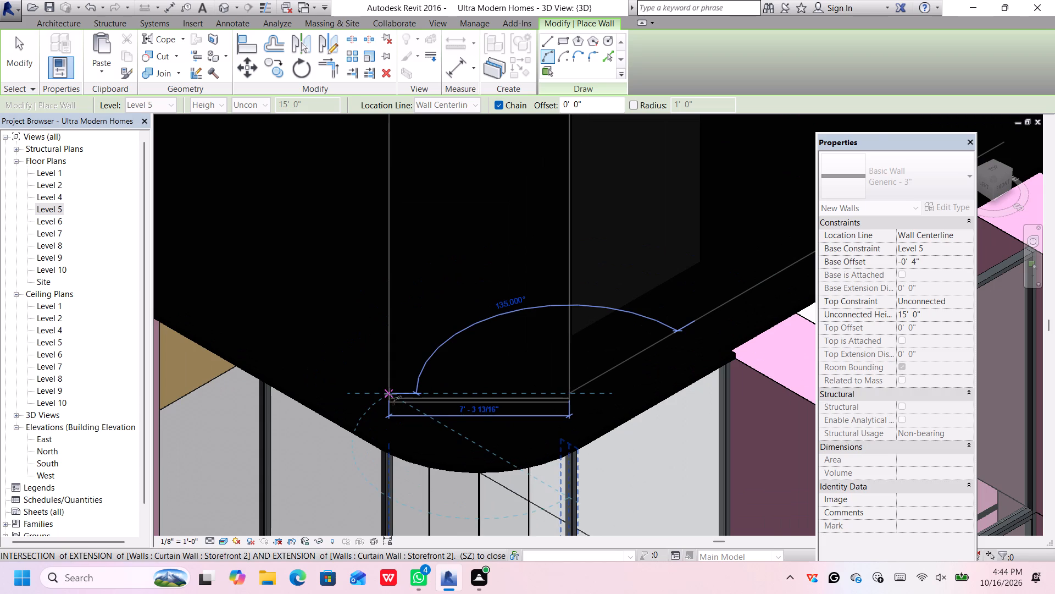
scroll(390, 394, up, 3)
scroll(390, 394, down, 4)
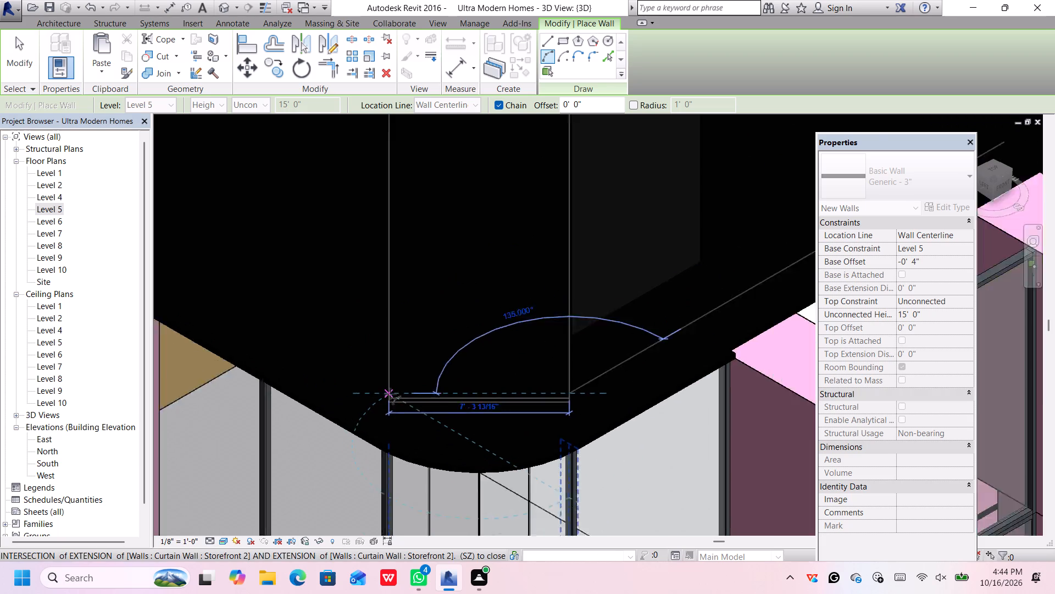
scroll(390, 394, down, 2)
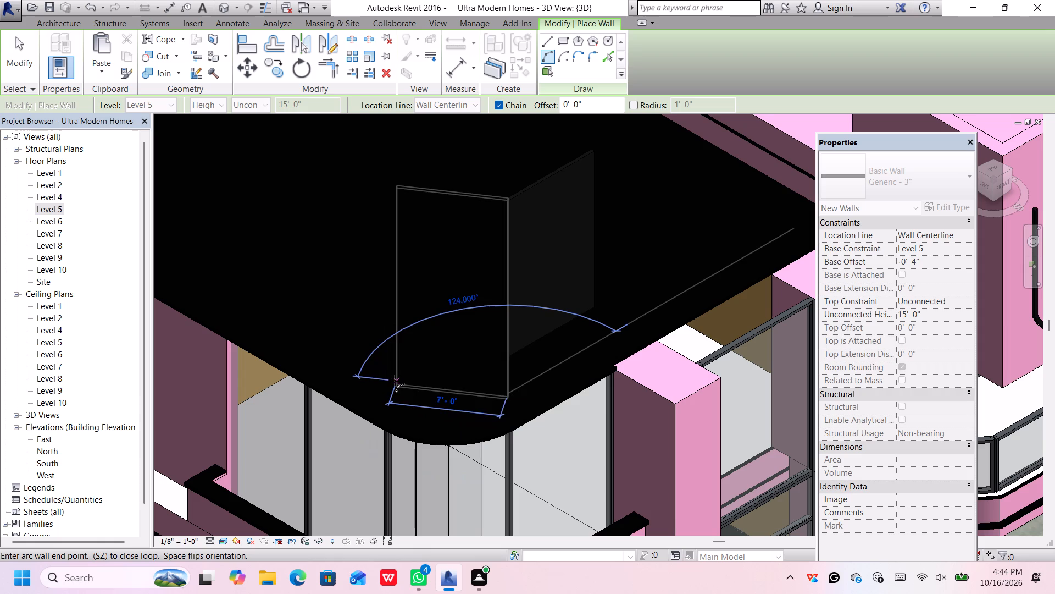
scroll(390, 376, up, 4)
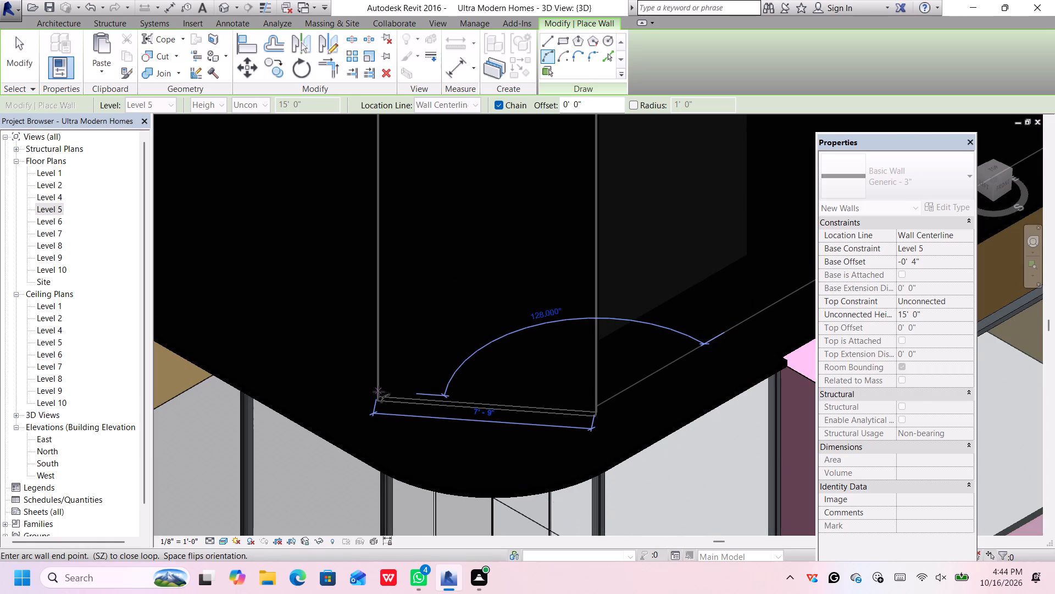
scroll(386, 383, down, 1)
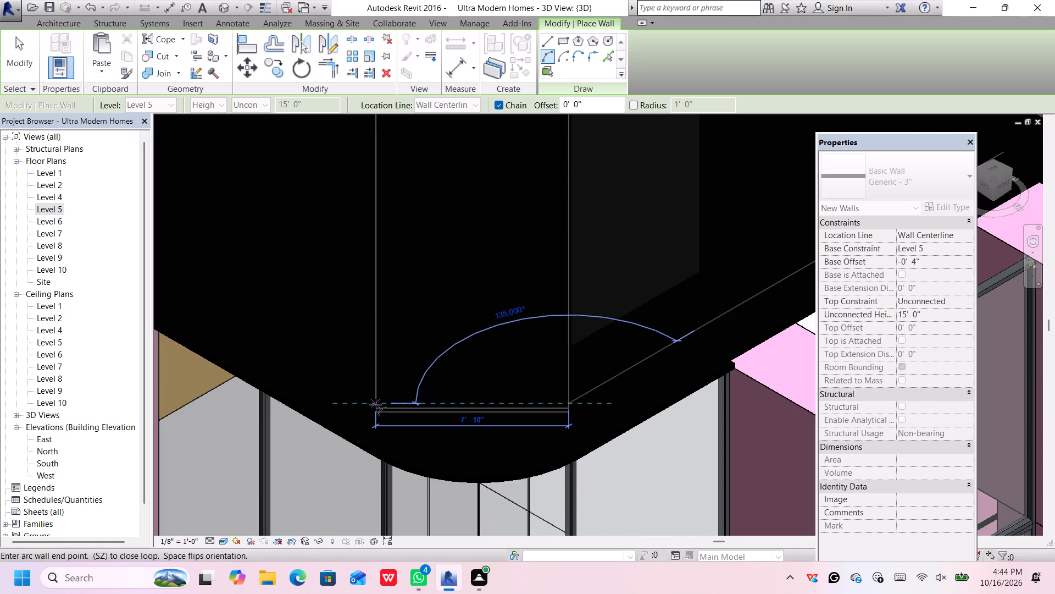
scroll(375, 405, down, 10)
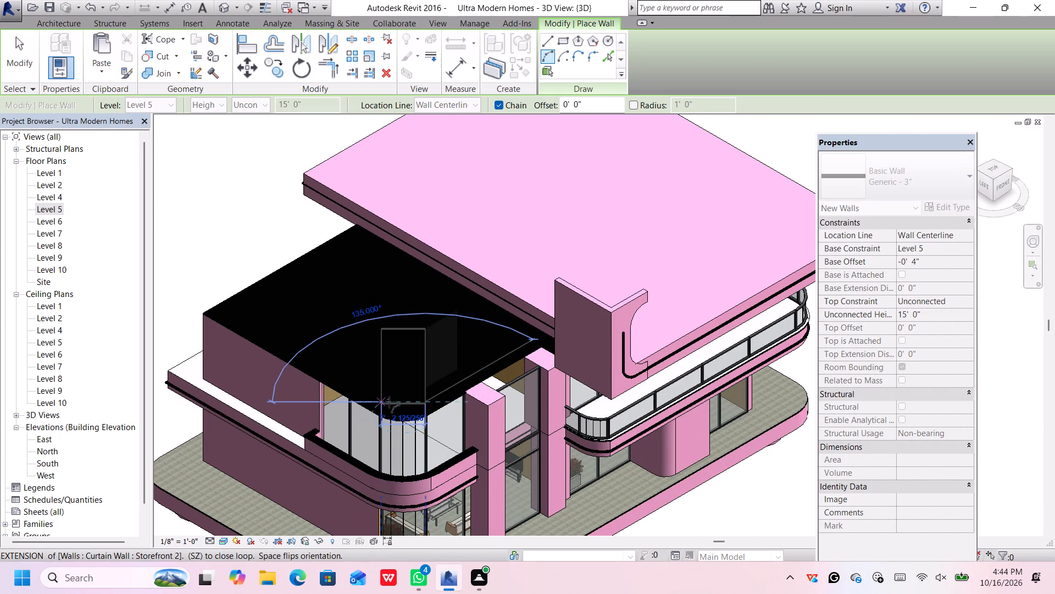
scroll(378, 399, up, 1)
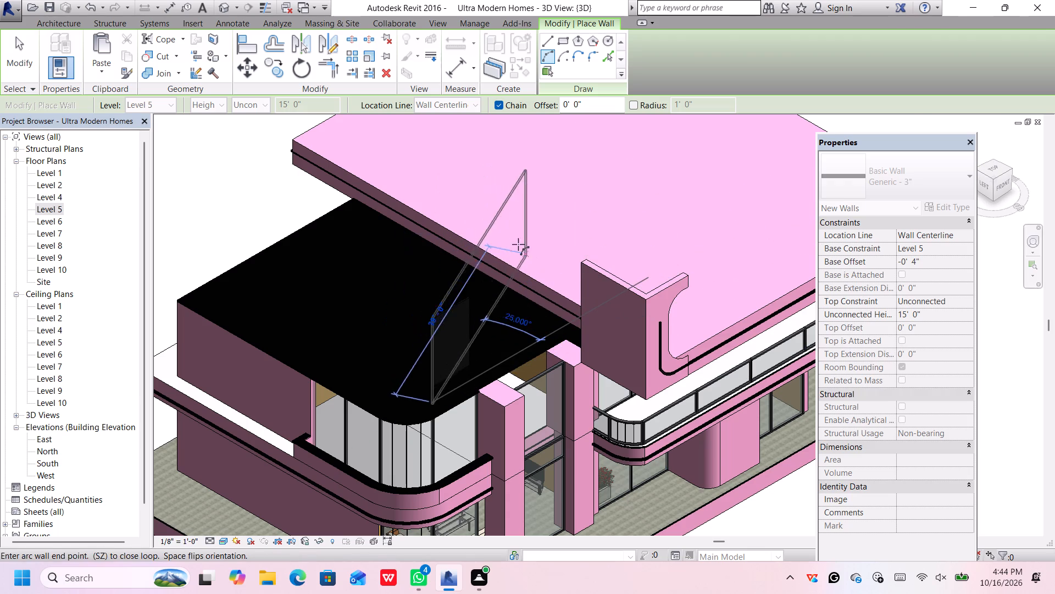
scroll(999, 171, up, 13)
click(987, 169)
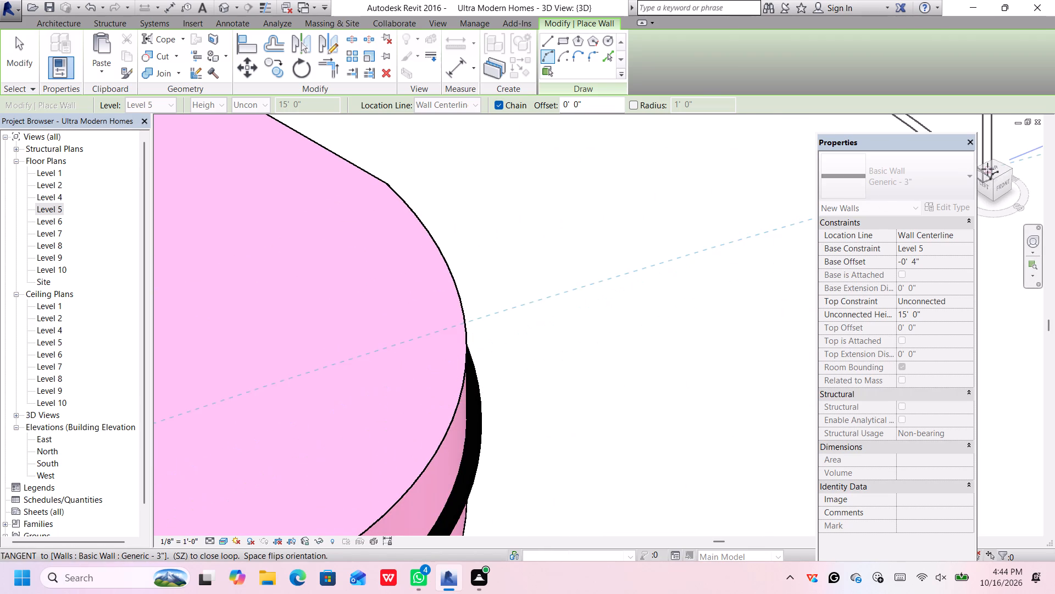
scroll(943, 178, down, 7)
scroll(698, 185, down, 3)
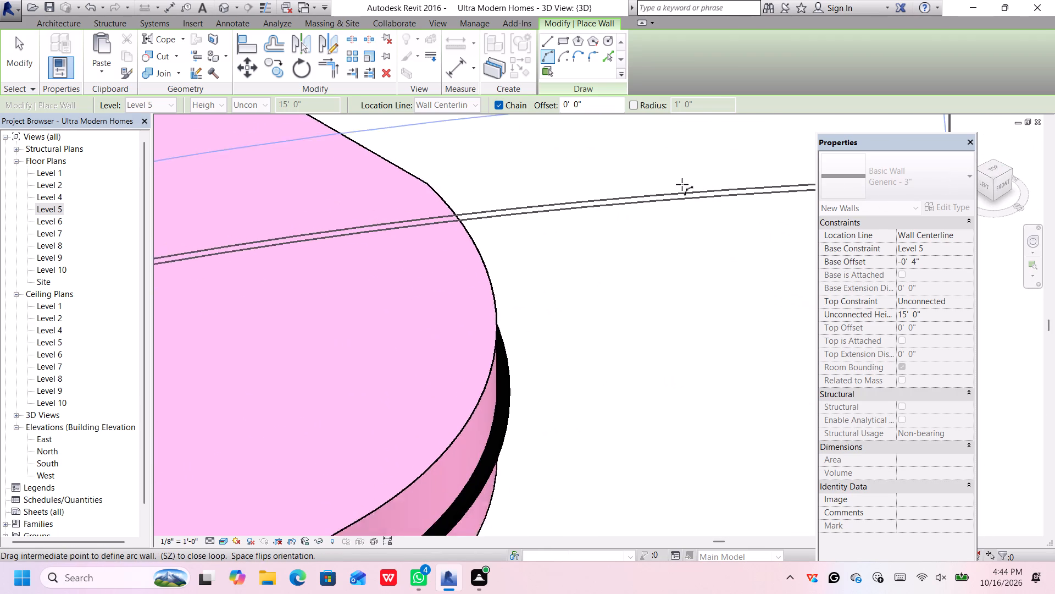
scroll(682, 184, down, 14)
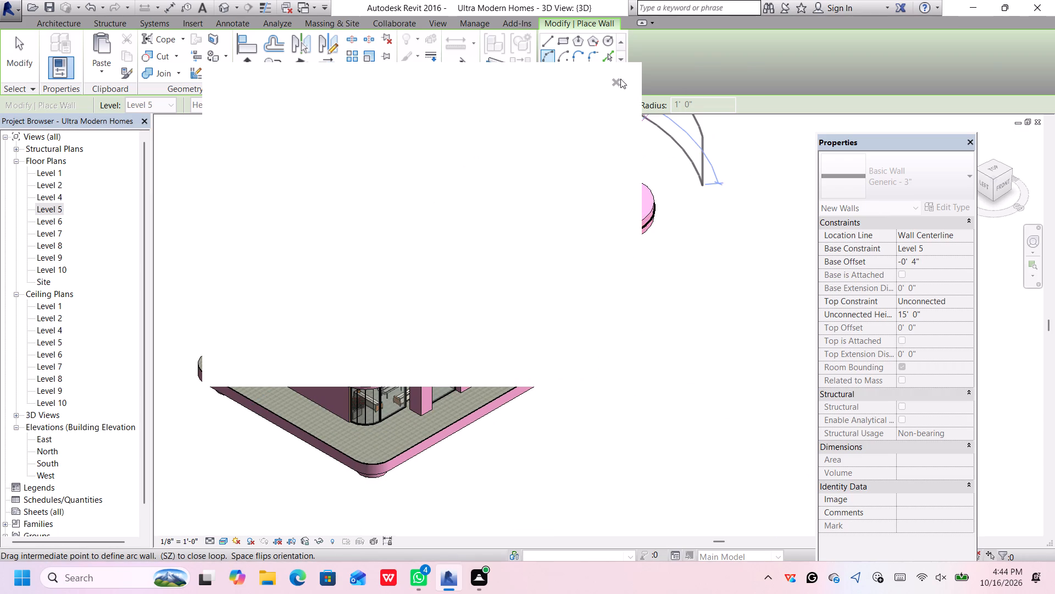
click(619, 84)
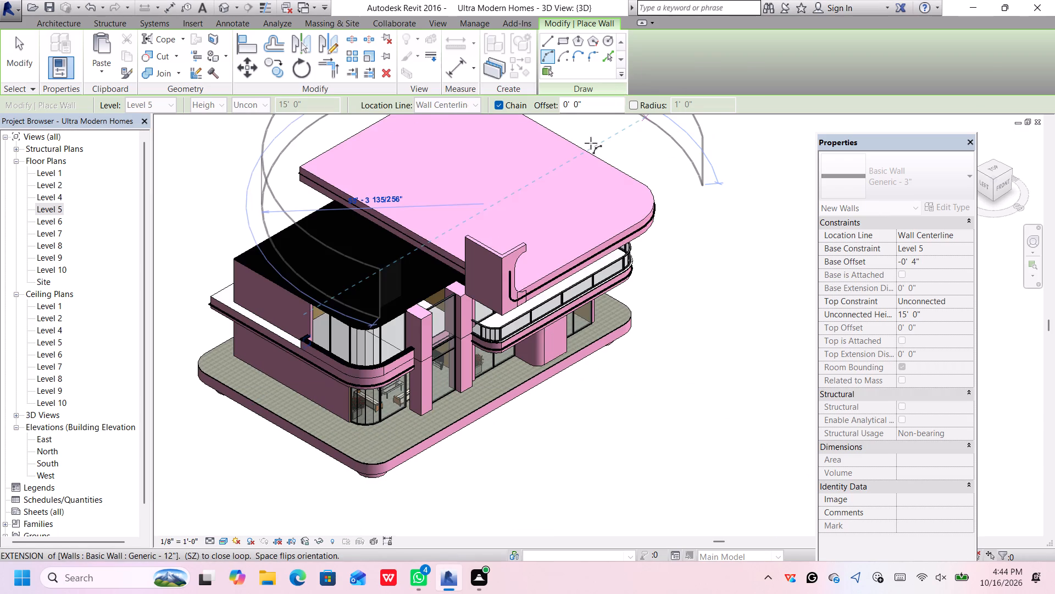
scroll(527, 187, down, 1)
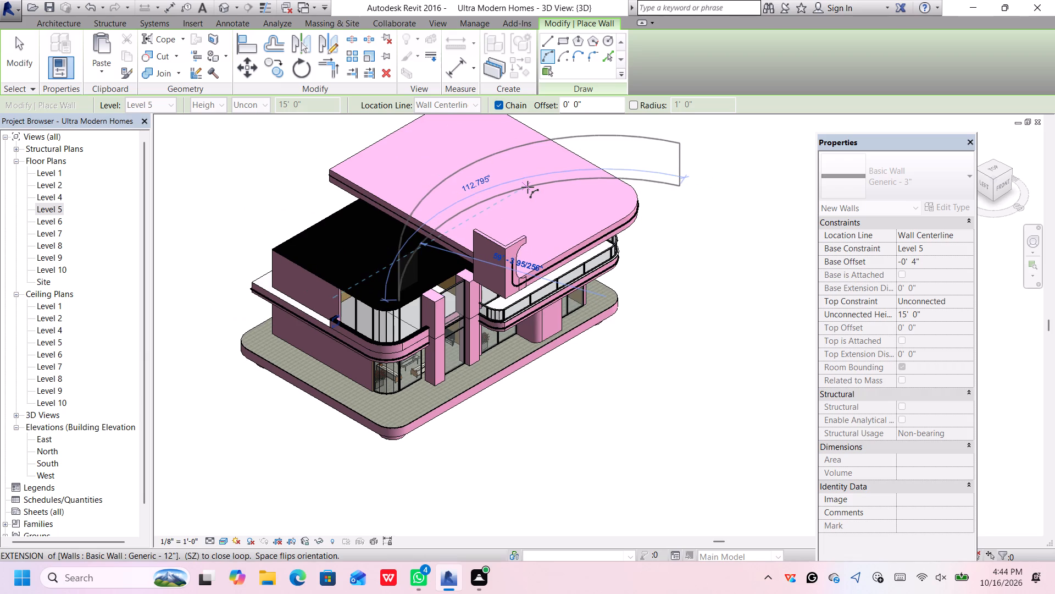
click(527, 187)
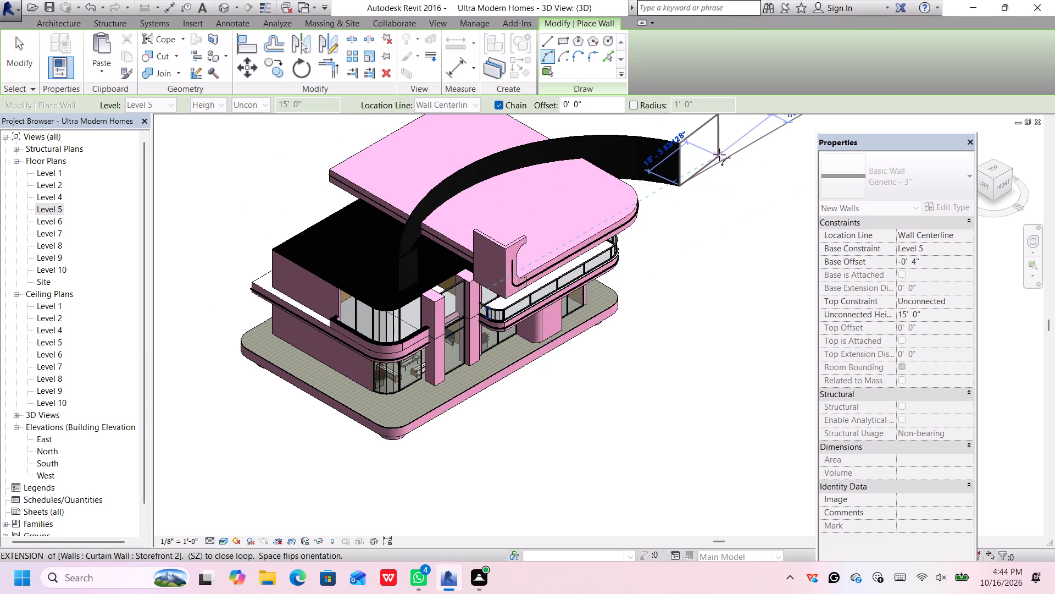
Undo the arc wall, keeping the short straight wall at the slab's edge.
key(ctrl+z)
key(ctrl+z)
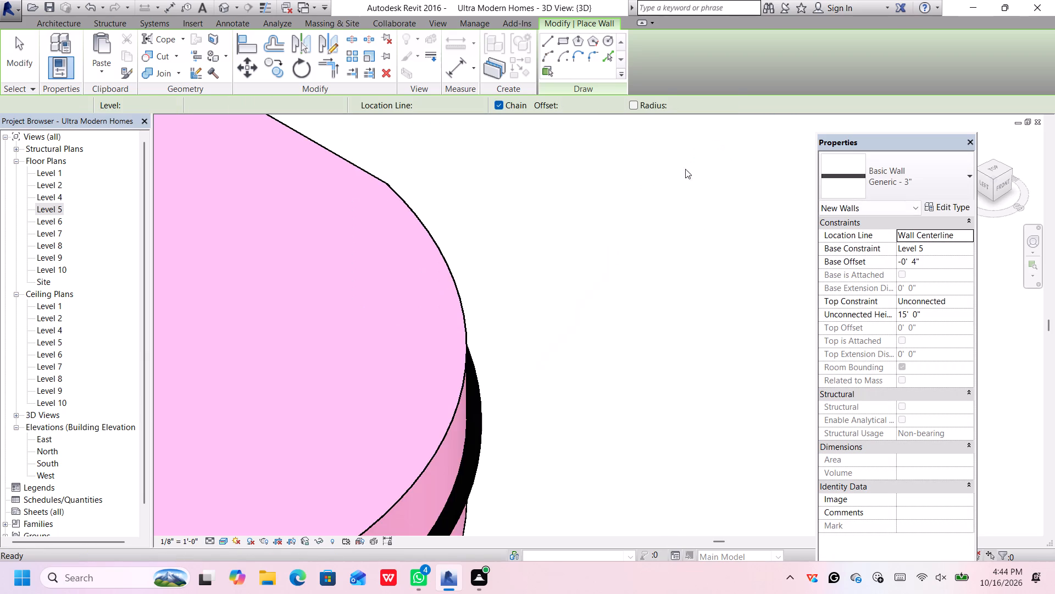
Switch the type for new walls to the Storefront 2 curtain wall, ready for the smaller roof slab's edge.
scroll(632, 188, down, 18)
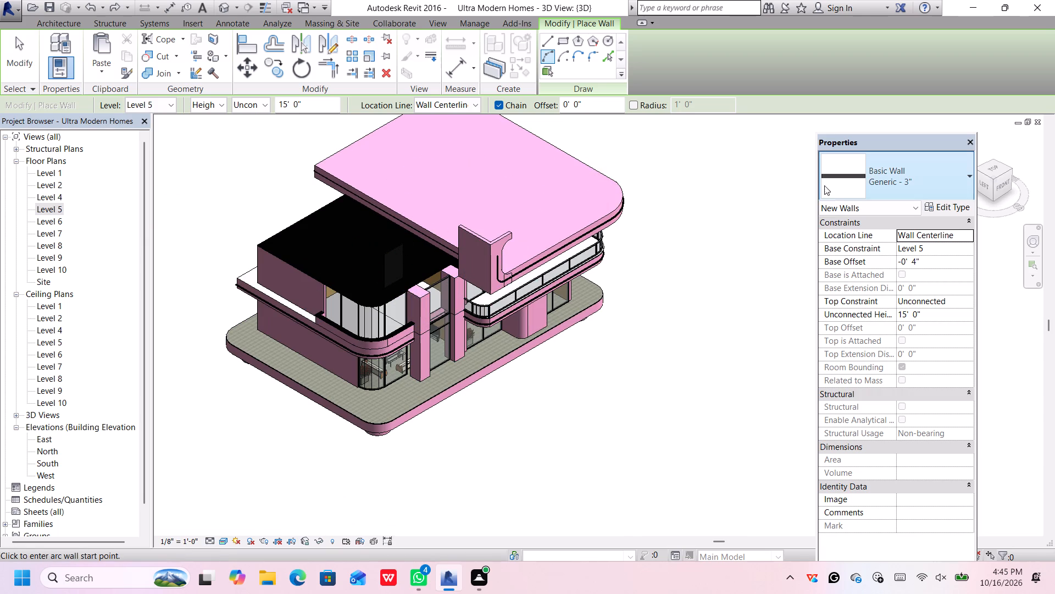
click(841, 177)
scroll(875, 344, down, 10)
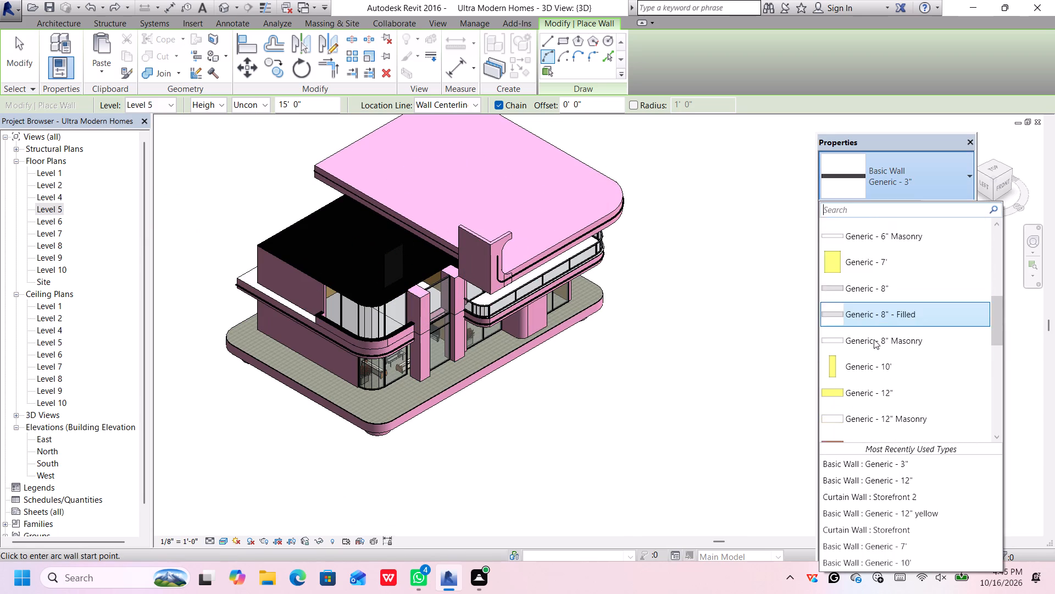
scroll(874, 339, down, 15)
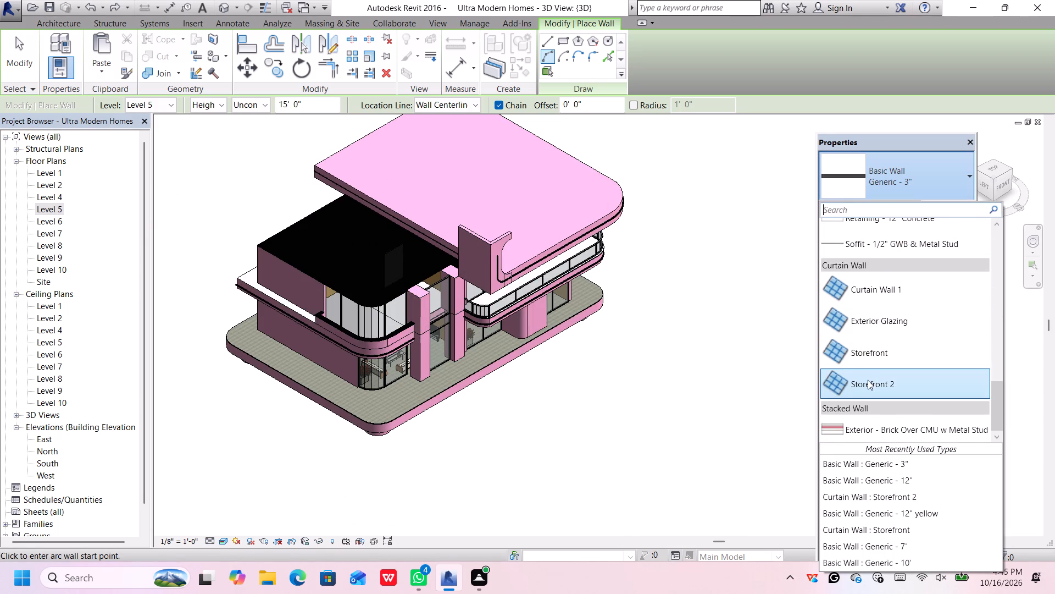
click(868, 380)
scroll(329, 277, up, 1)
scroll(394, 273, down, 1)
scroll(401, 270, up, 1)
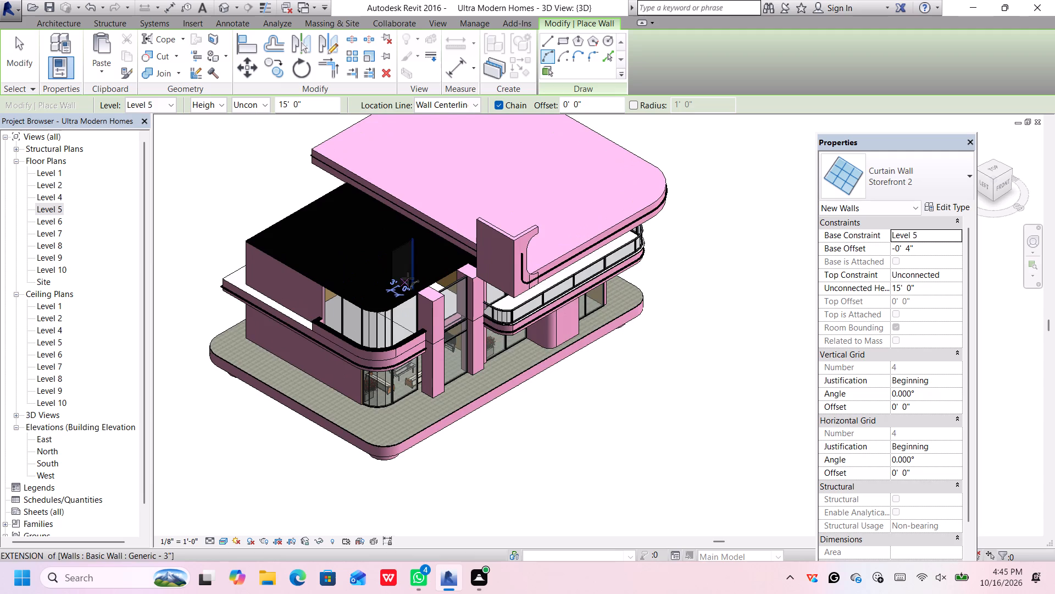
scroll(409, 277, up, 4)
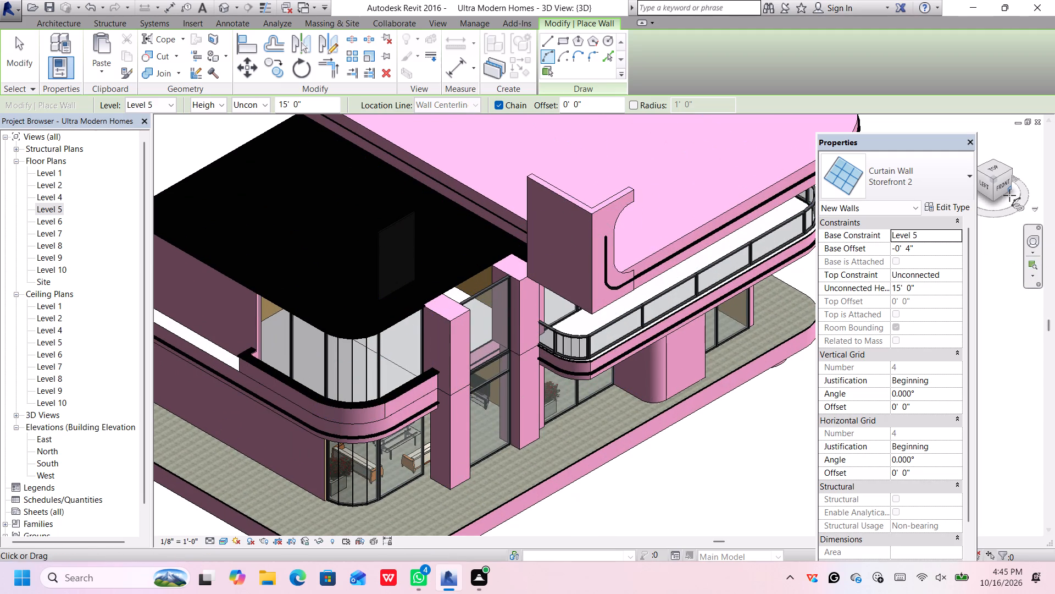
Delete the short straight Generic - 3" wall at the smaller roof slab's edge, working in the Level 6 floor plan.
click(989, 167)
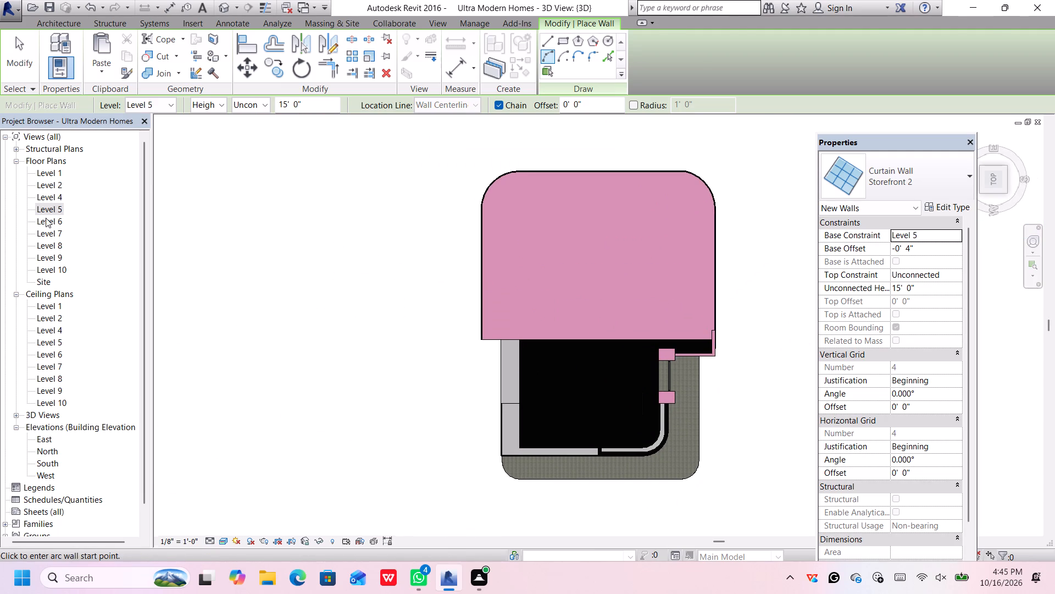
click(46, 218)
click(48, 224)
scroll(362, 364, up, 2)
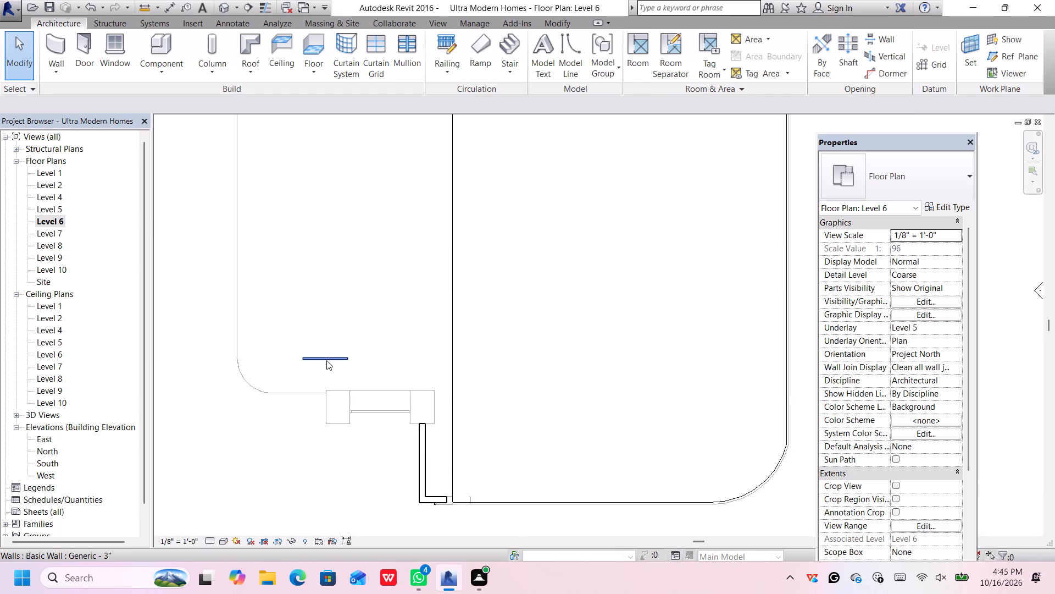
scroll(326, 360, up, 3)
click(329, 356)
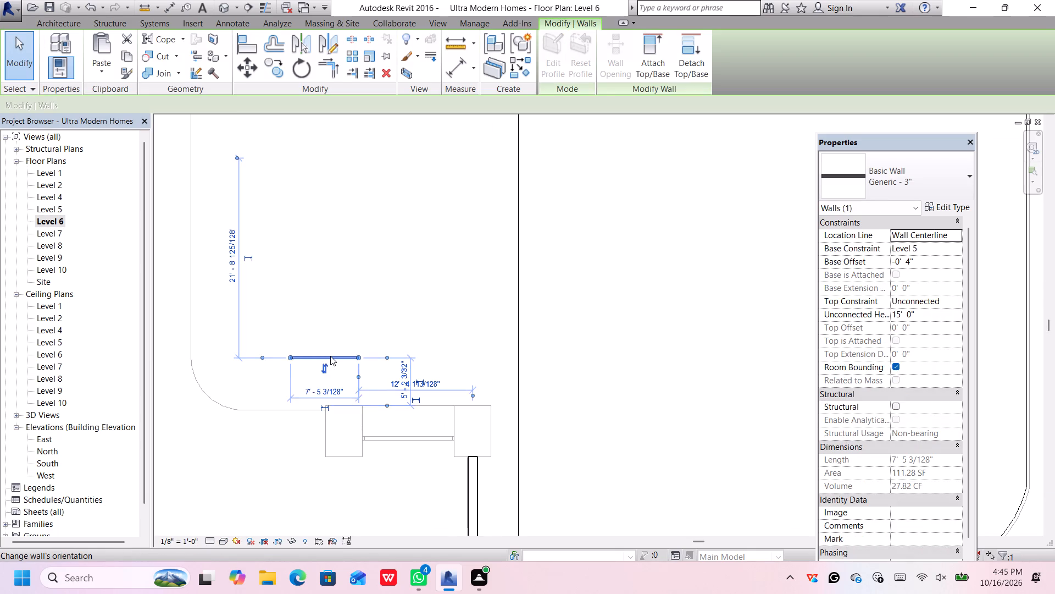
scroll(330, 356, down, 4)
key(Delete)
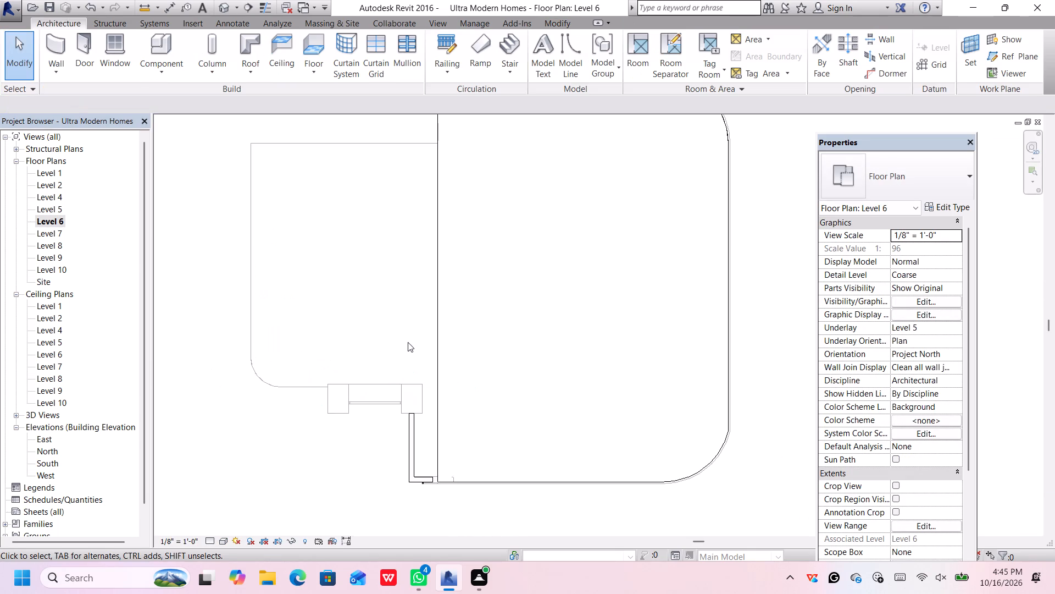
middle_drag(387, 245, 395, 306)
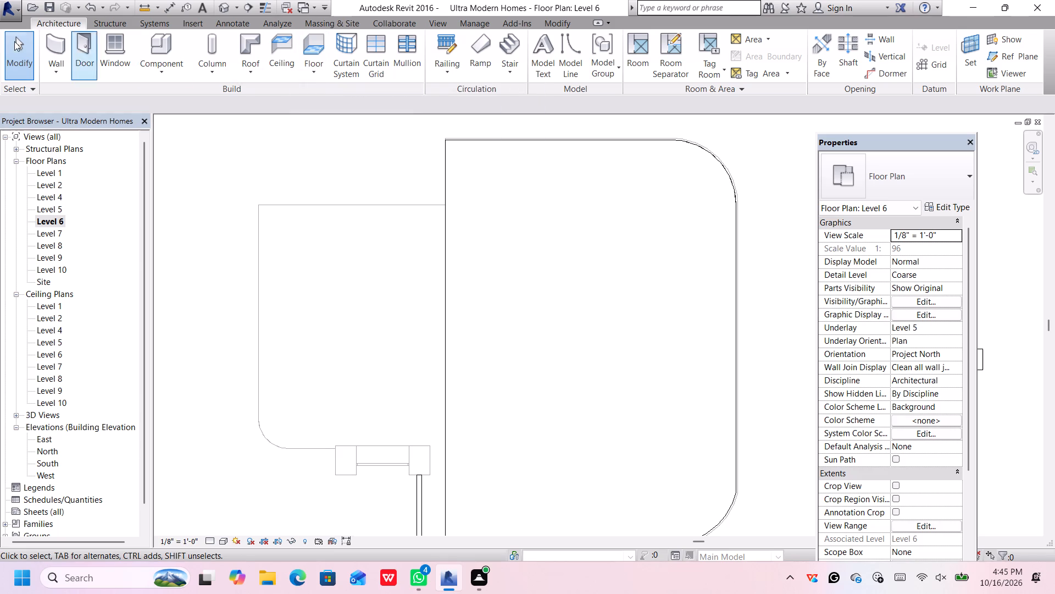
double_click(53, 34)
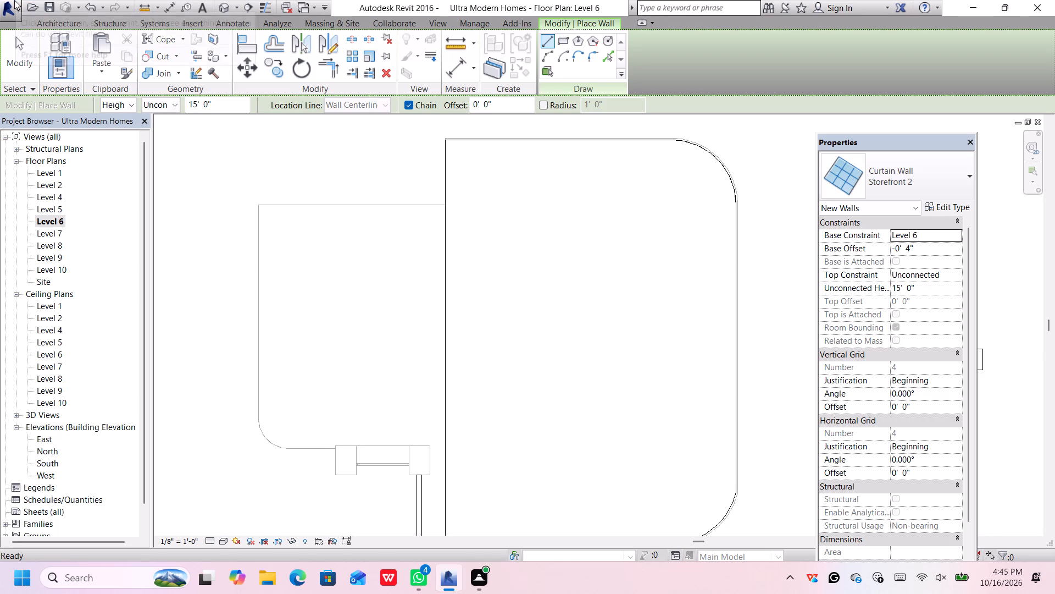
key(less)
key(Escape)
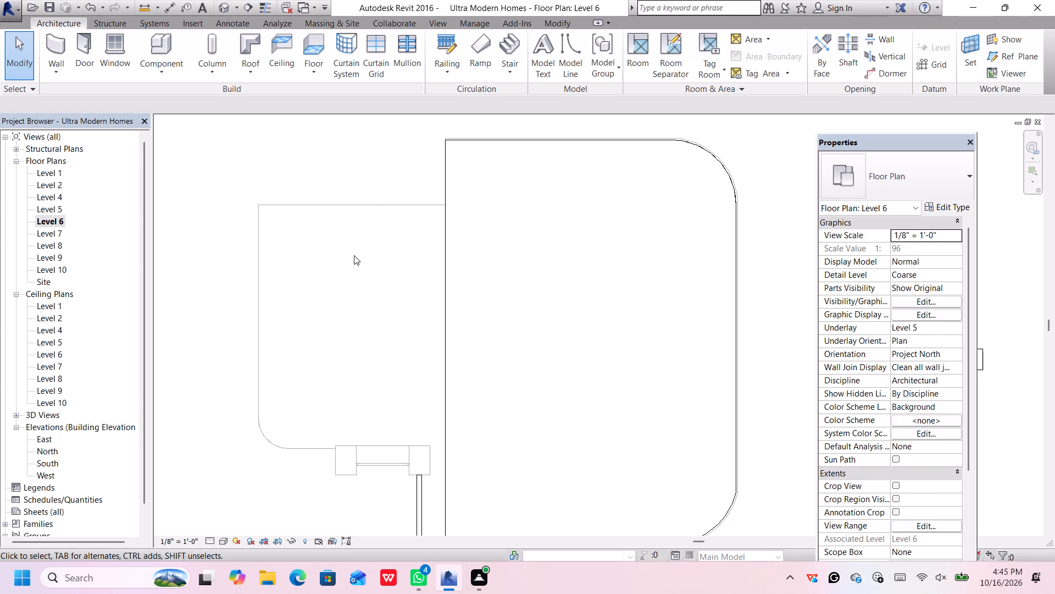
Draw a 9'-0" straight Storefront 2 curtain wall on Level 6, from the front column to the start of the slab's rounded corner.
scroll(352, 382, up, 1)
scroll(333, 405, down, 4)
middle_drag(346, 400, 361, 359)
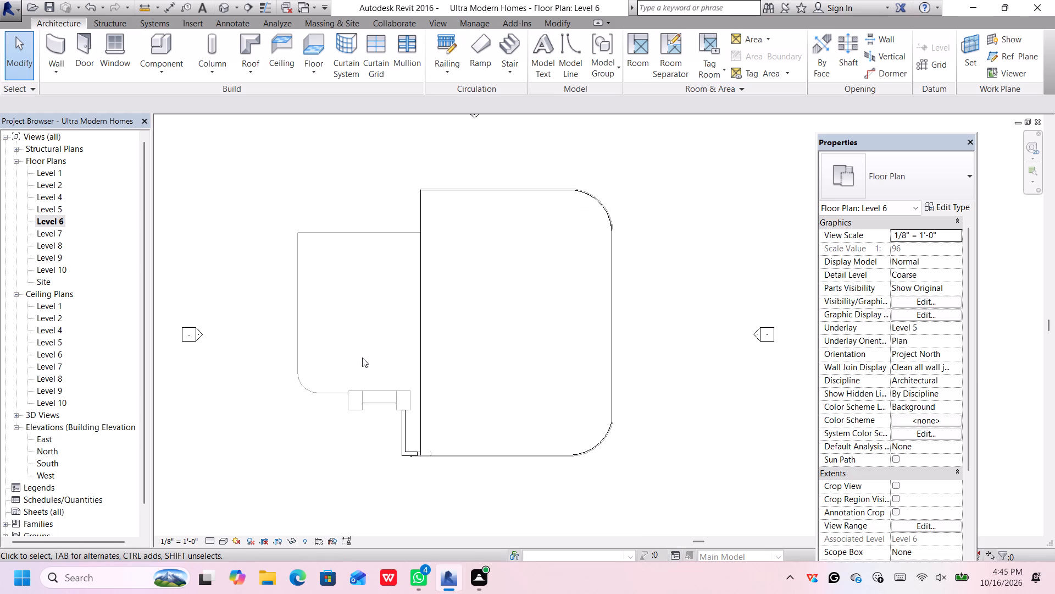
scroll(348, 361, up, 3)
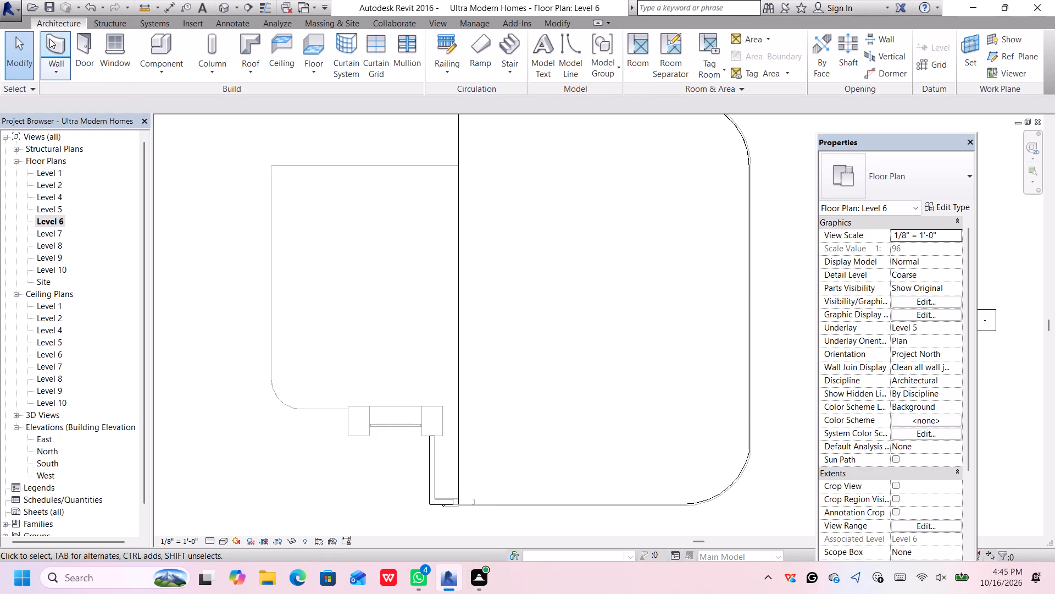
click(57, 38)
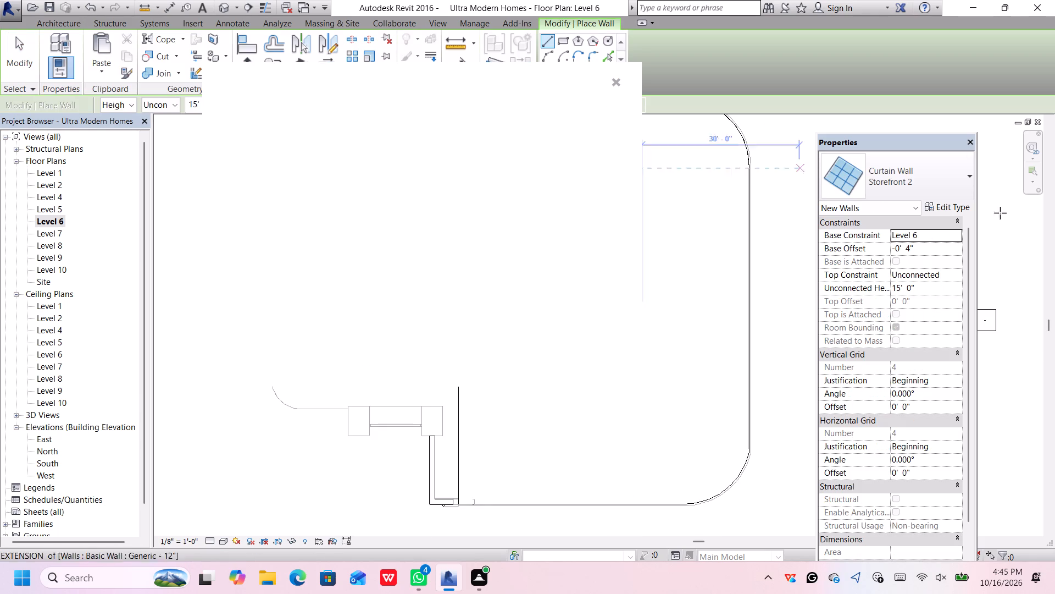
click(618, 84)
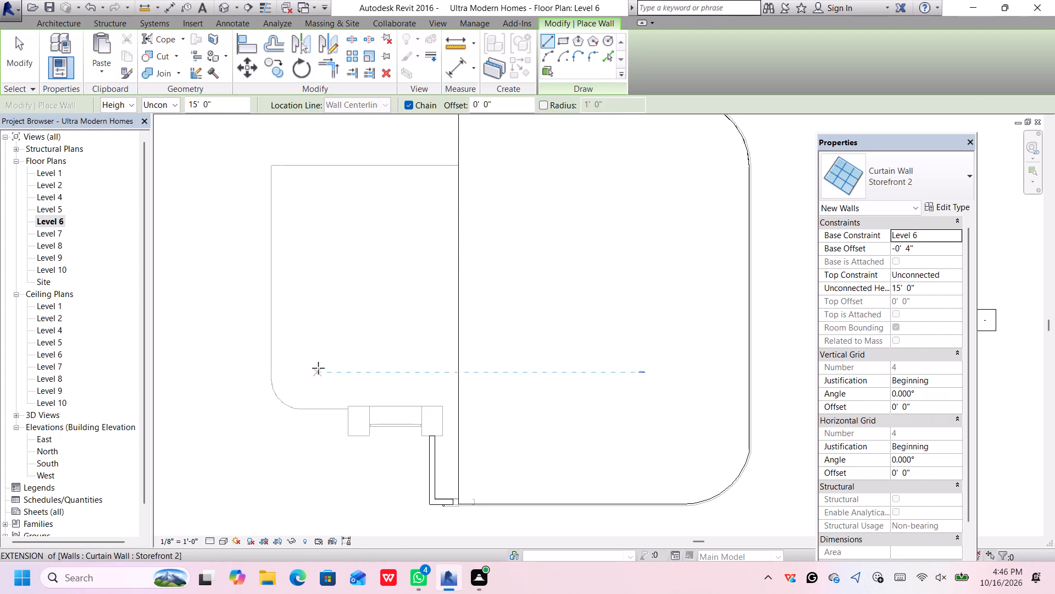
scroll(326, 378, up, 1)
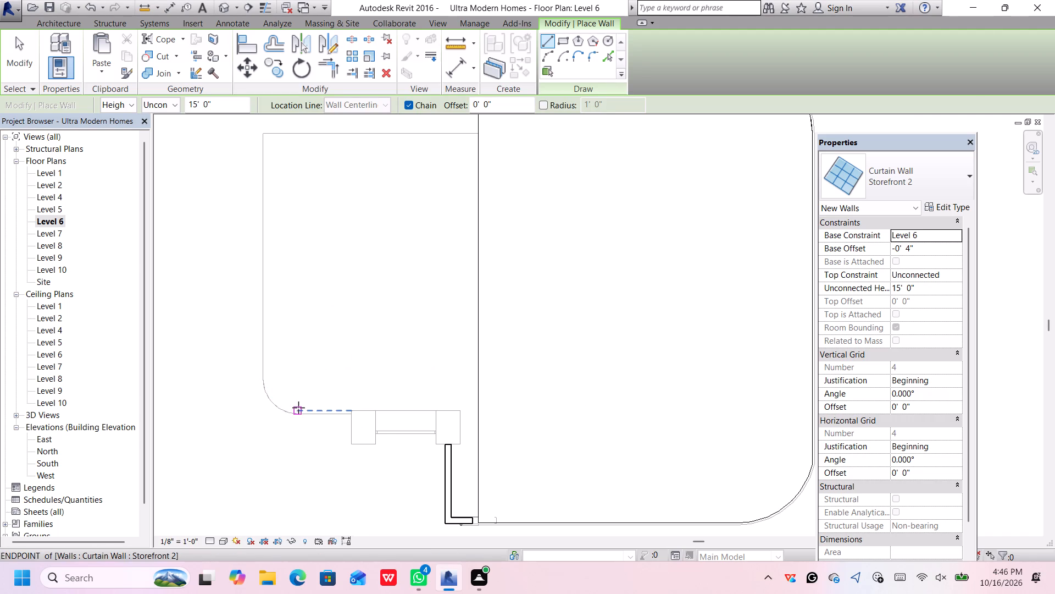
scroll(299, 412, up, 2)
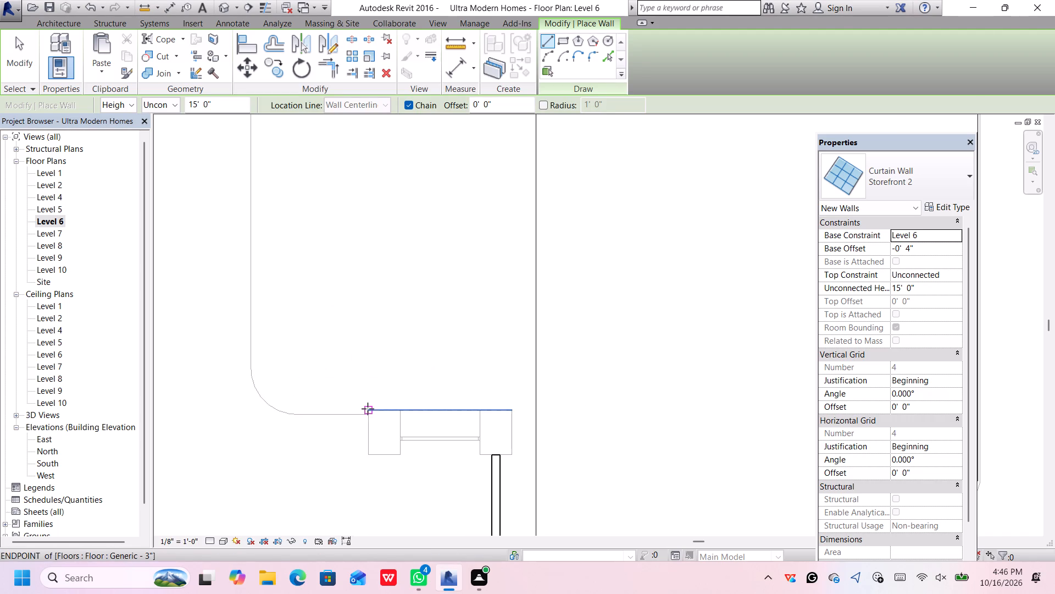
scroll(368, 409, up, 4)
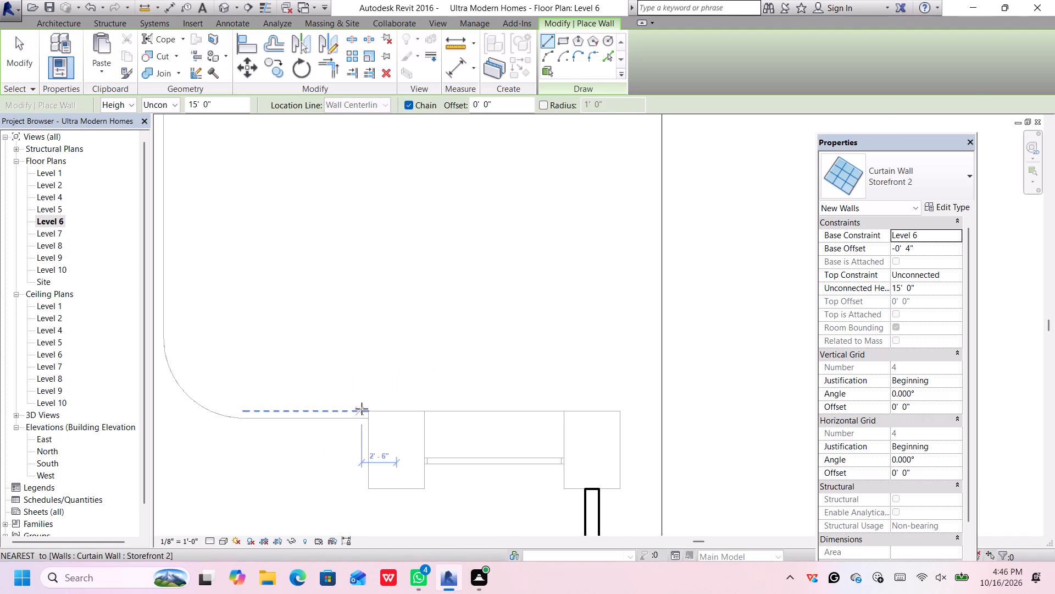
click(367, 411)
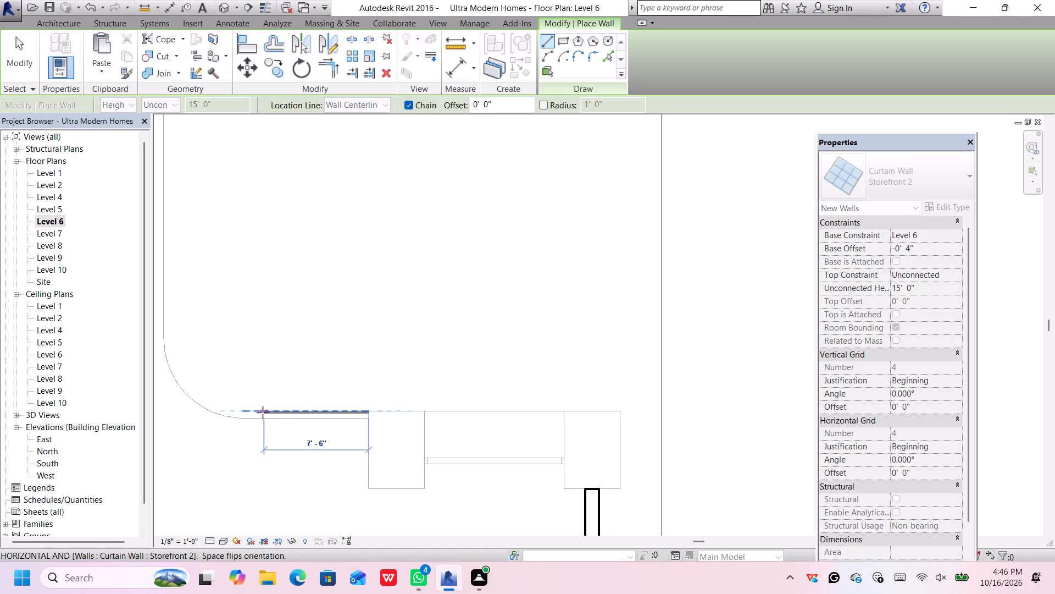
scroll(259, 409, up, 2)
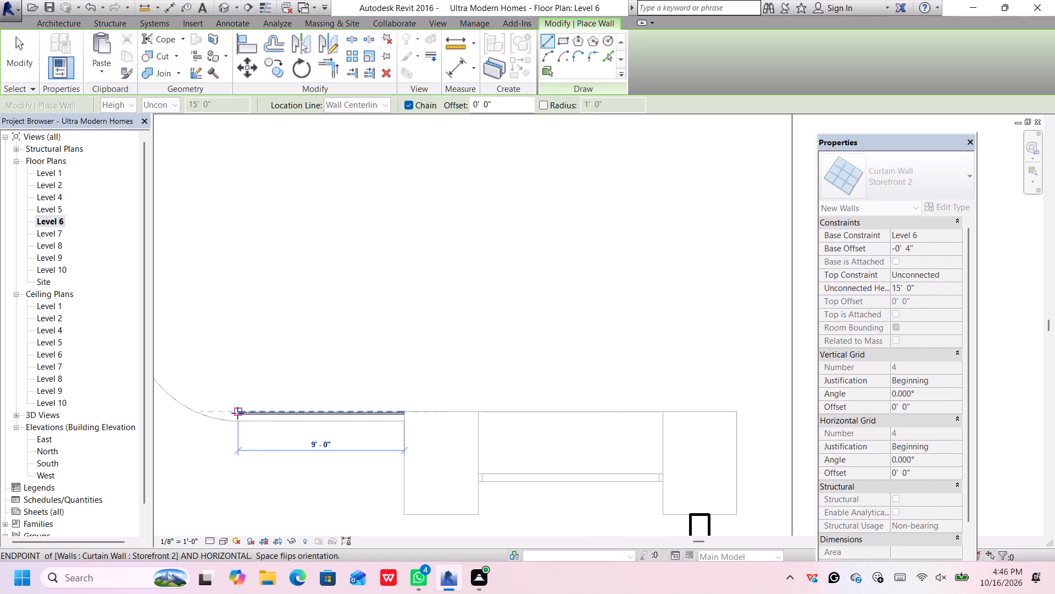
click(238, 412)
Continue the Storefront 2 curtain wall around the slab's rounded corner with a 90° tangent arc of about 5'-2" radius.
scroll(238, 411, down, 7)
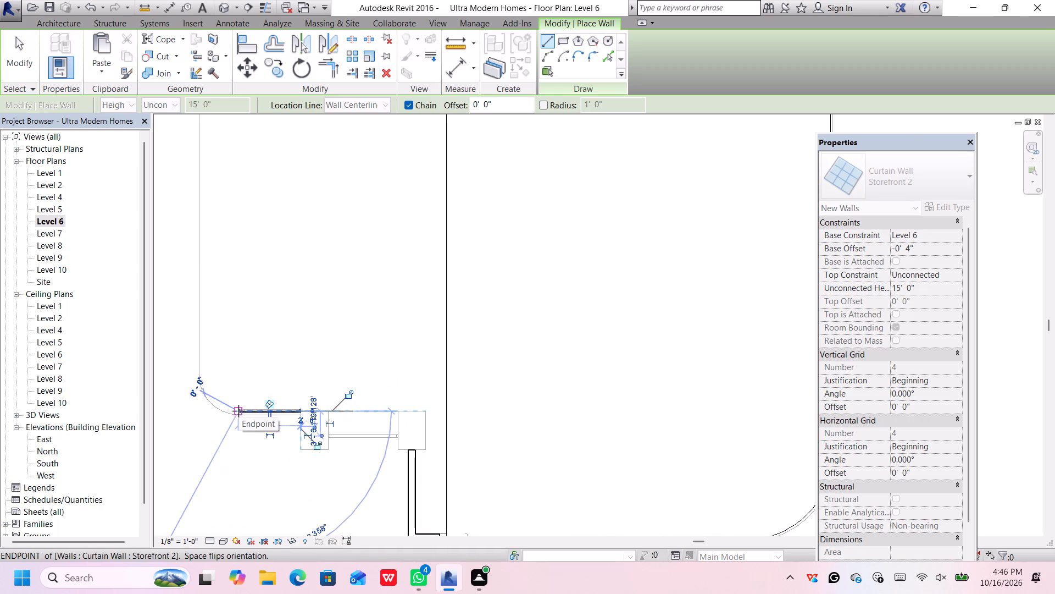
click(542, 54)
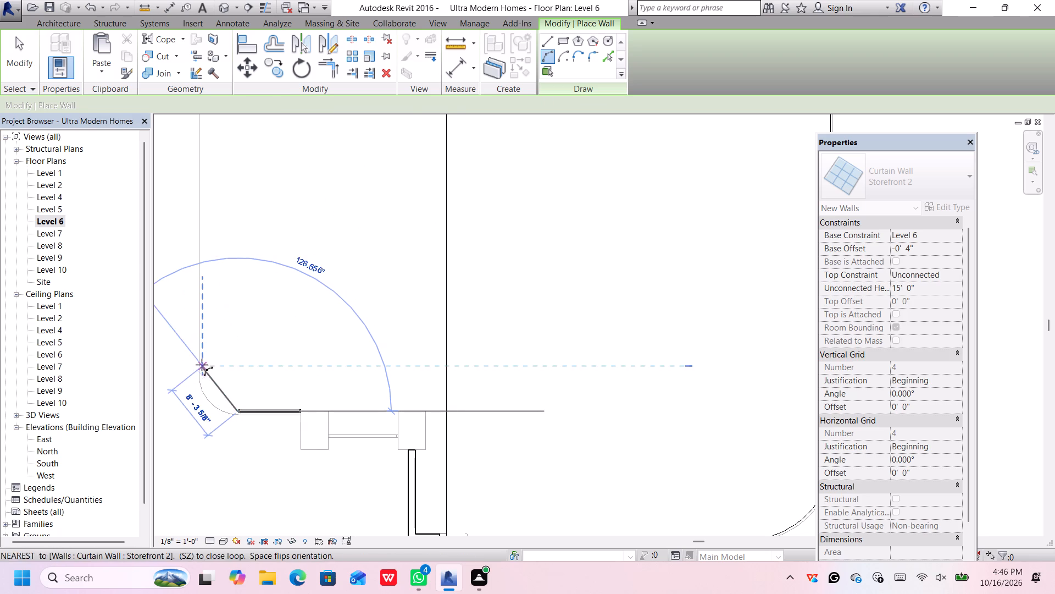
scroll(207, 372, up, 2)
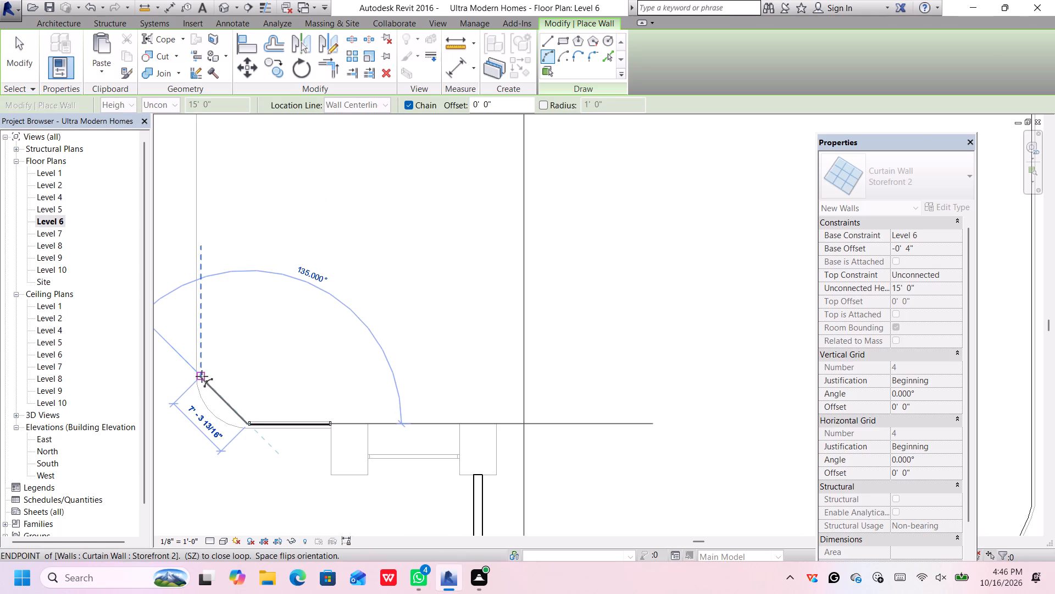
click(202, 377)
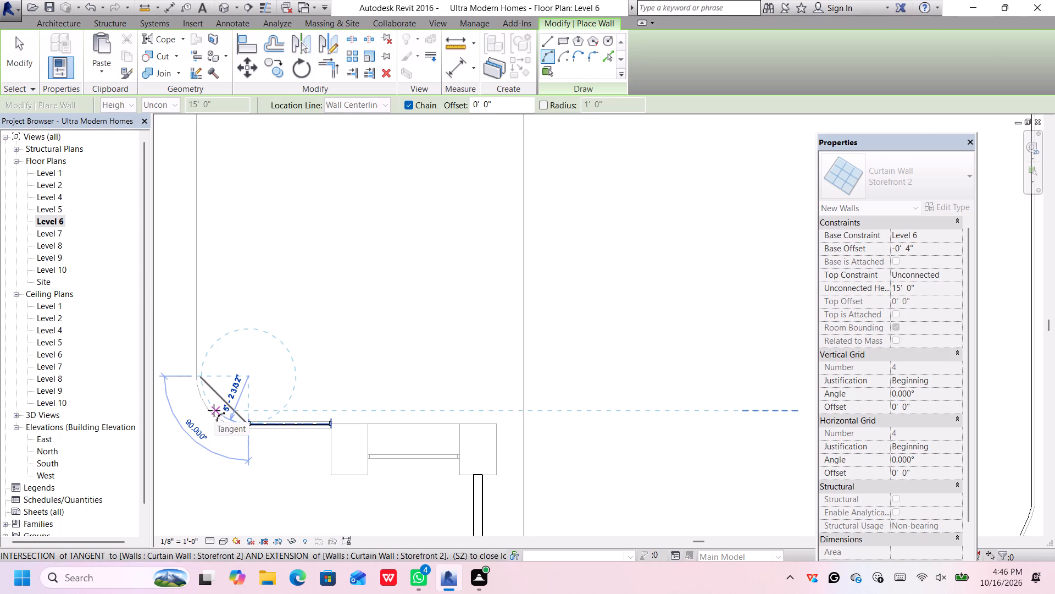
click(214, 410)
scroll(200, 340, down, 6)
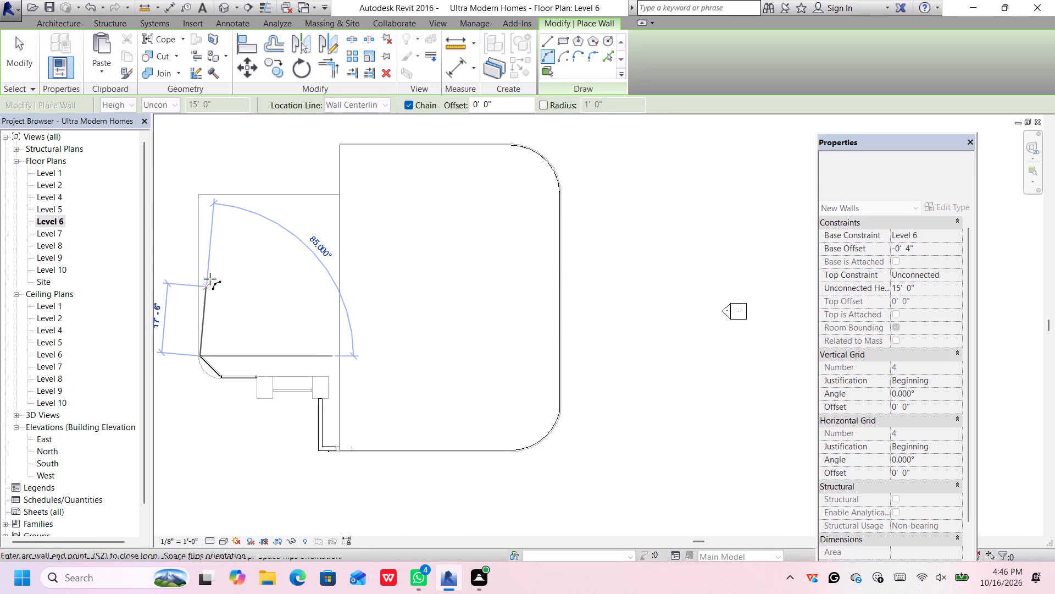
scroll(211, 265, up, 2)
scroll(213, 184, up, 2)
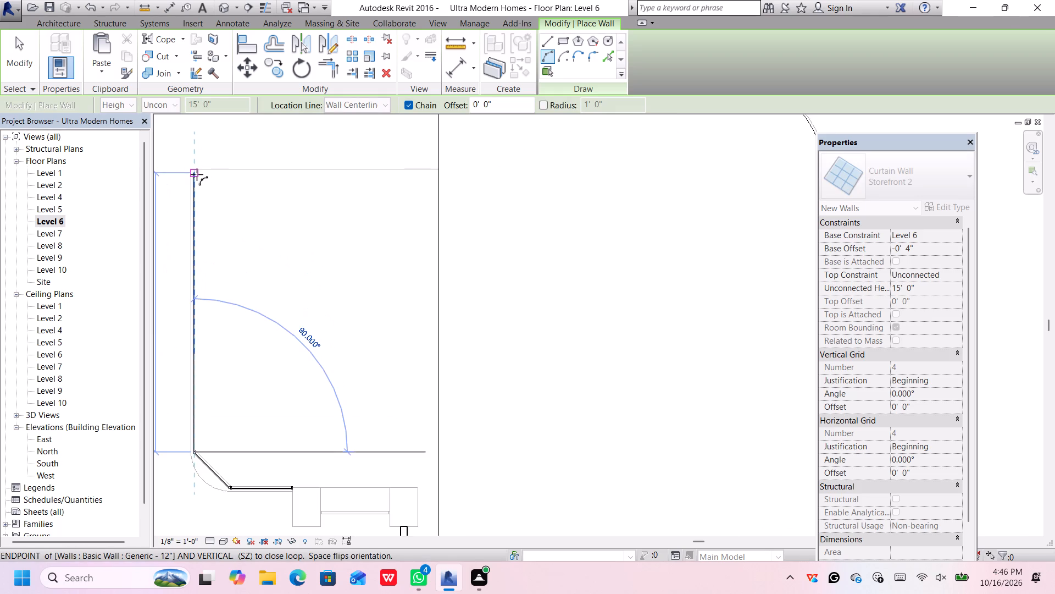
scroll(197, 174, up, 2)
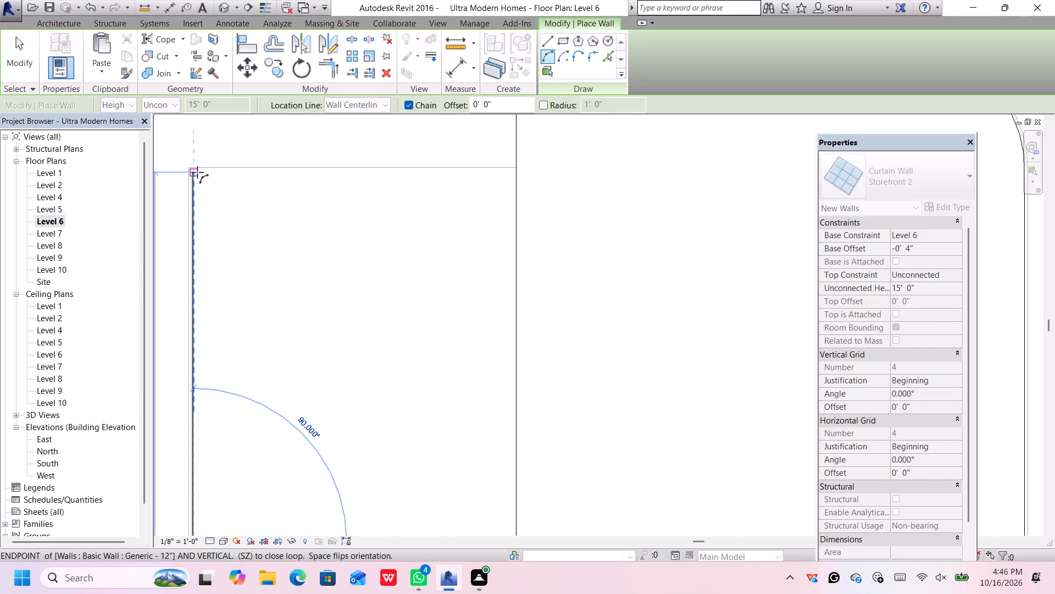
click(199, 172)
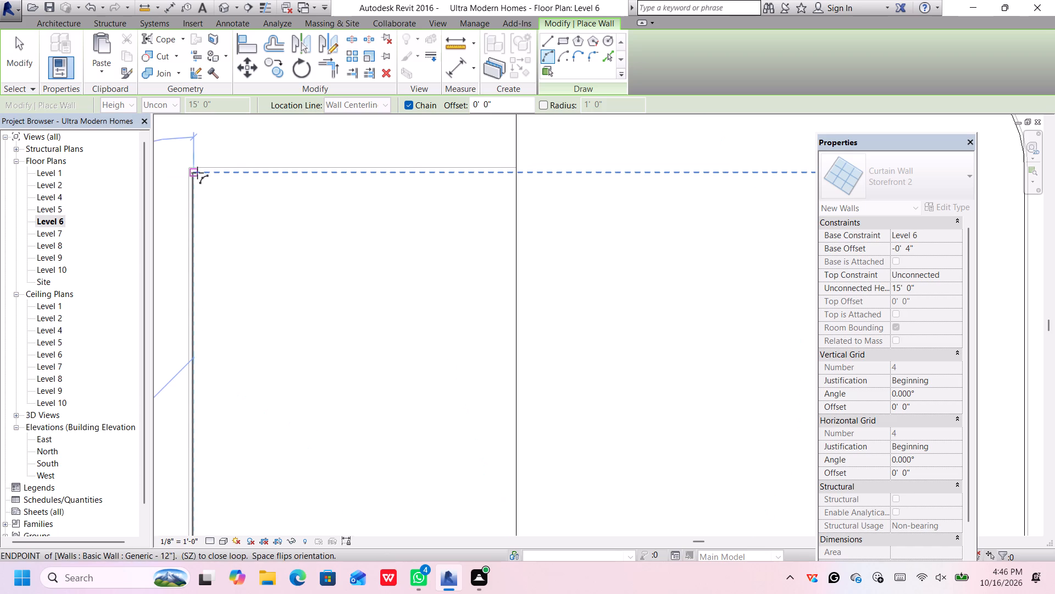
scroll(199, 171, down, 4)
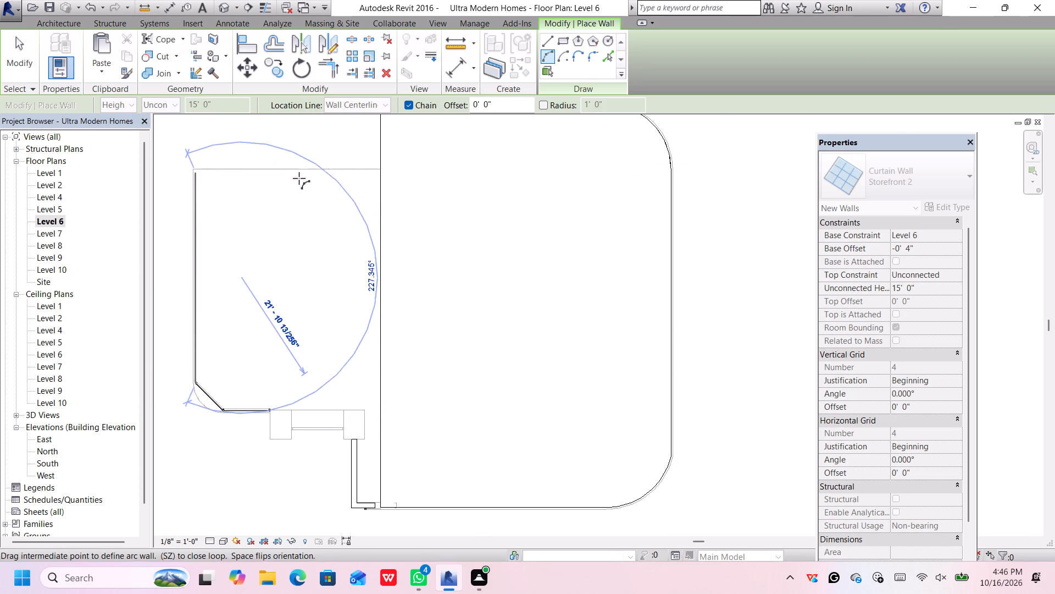
Draw straight Storefront 2 curtain walls from the arc's end along the slab's long side and its back edge to the larger roof slab.
click(548, 42)
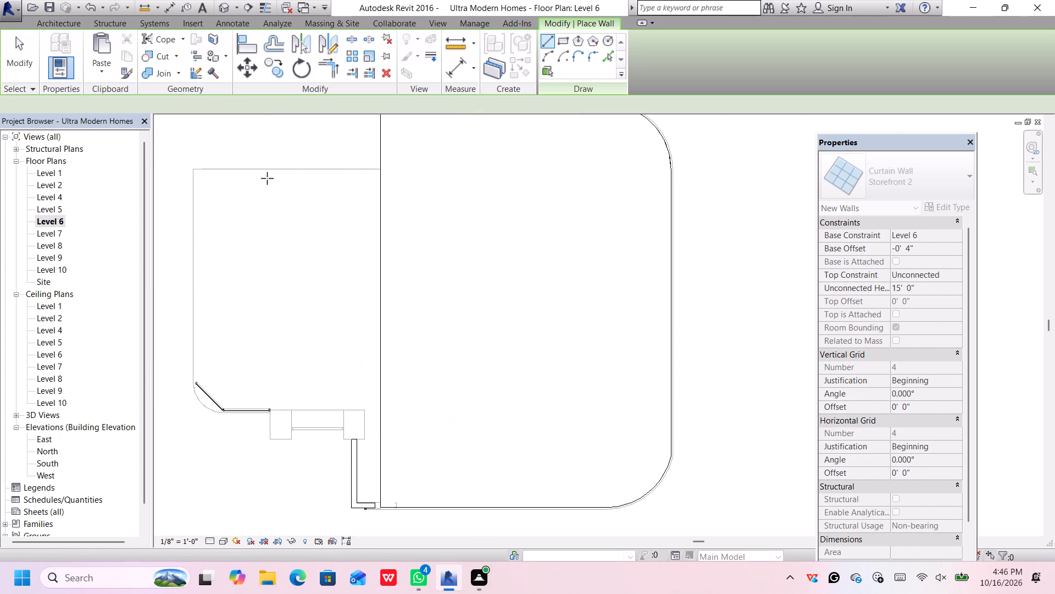
scroll(199, 183, up, 1)
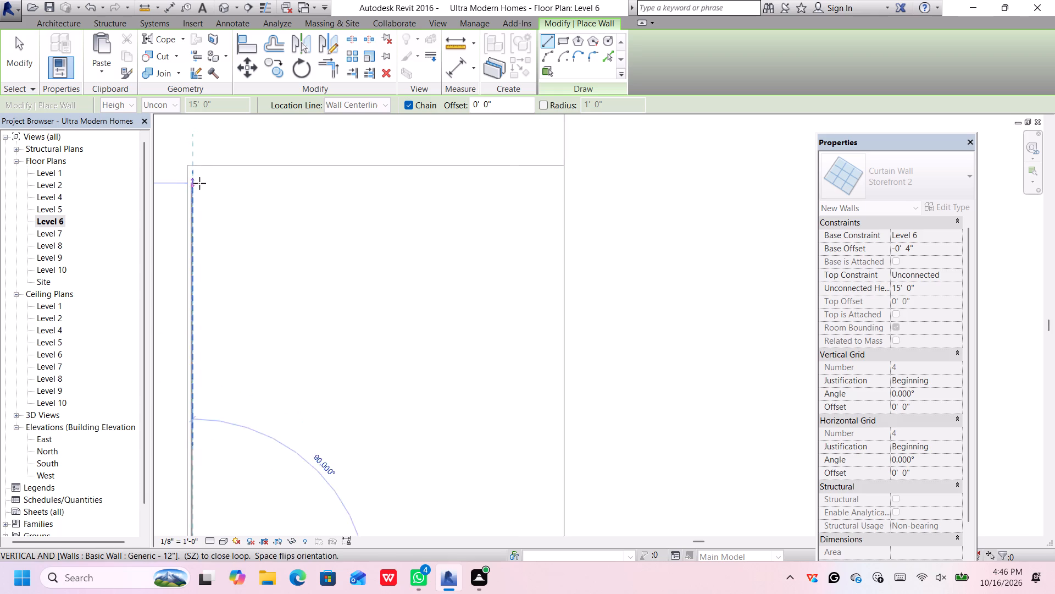
scroll(199, 183, up, 1)
click(192, 171)
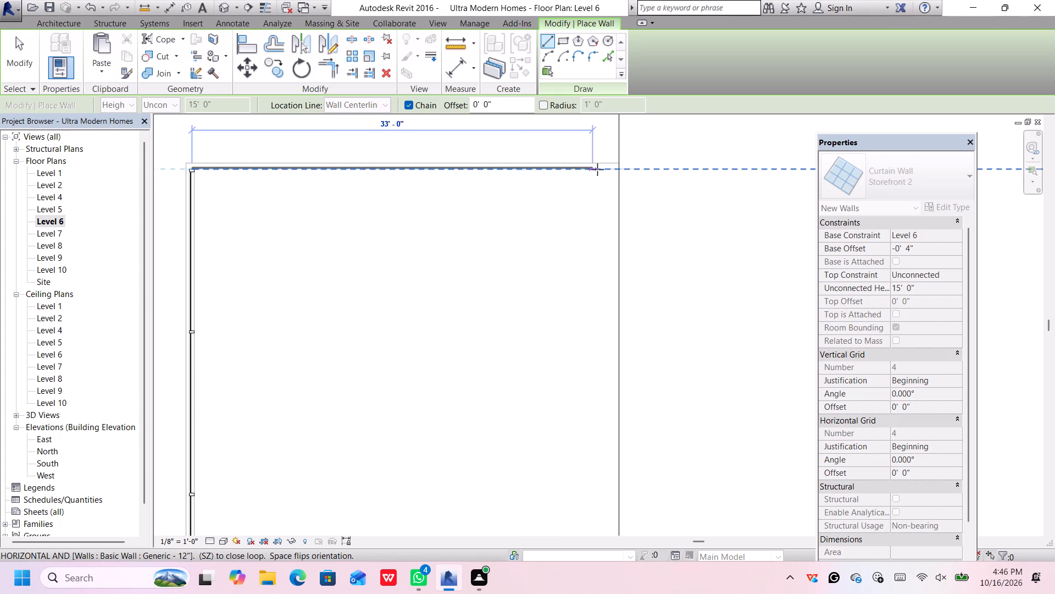
click(621, 169)
scroll(596, 177, down, 7)
key(Escape)
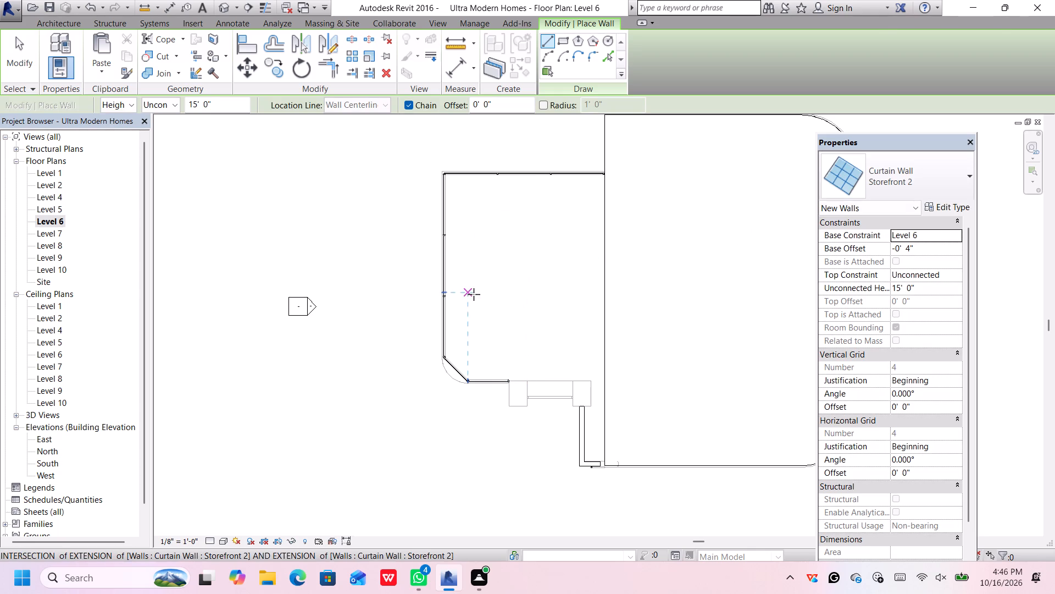
key(Escape)
Divide the curved corner curtain wall with three vertical grid lines, at its midpoint and at the midpoint of each half.
click(454, 366)
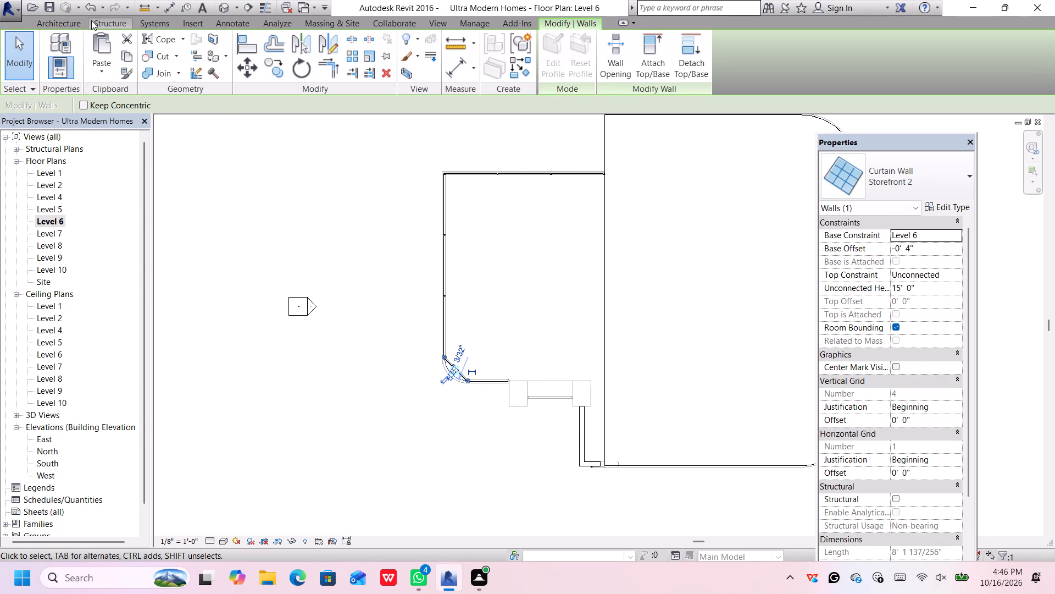
click(72, 21)
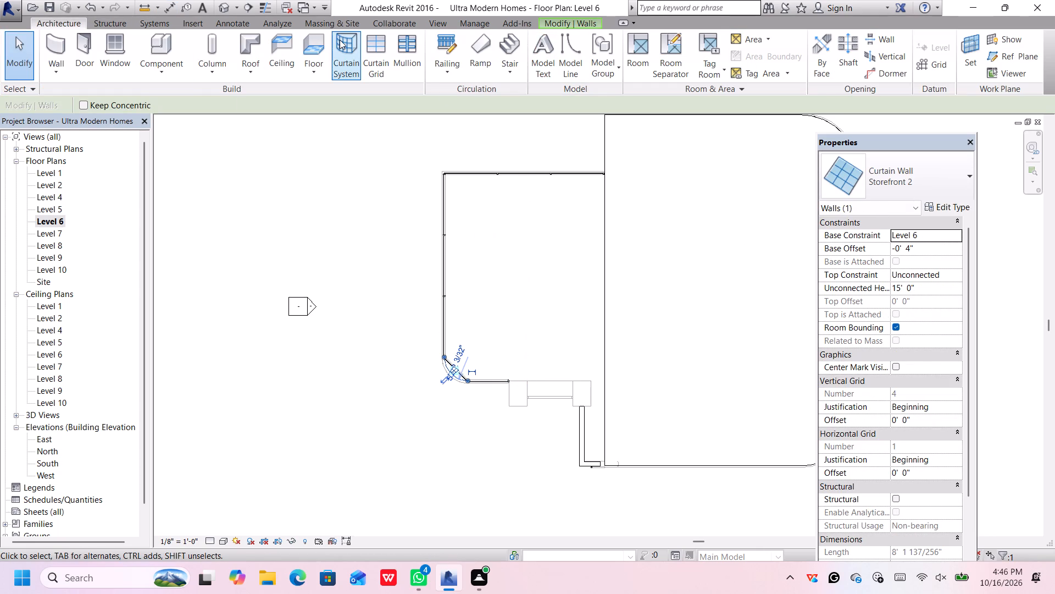
click(373, 38)
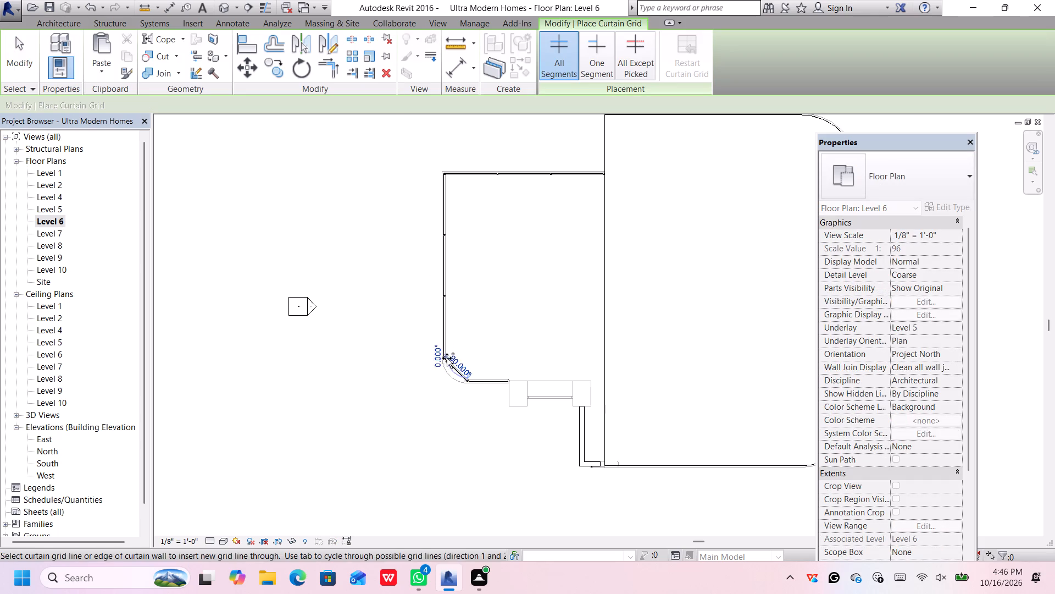
scroll(447, 361, up, 9)
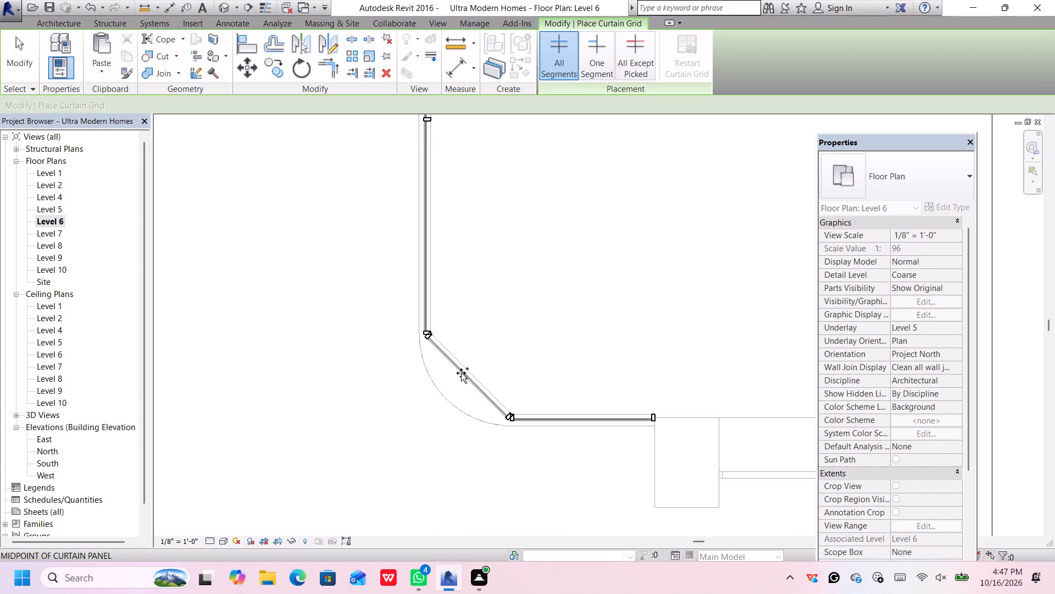
click(461, 372)
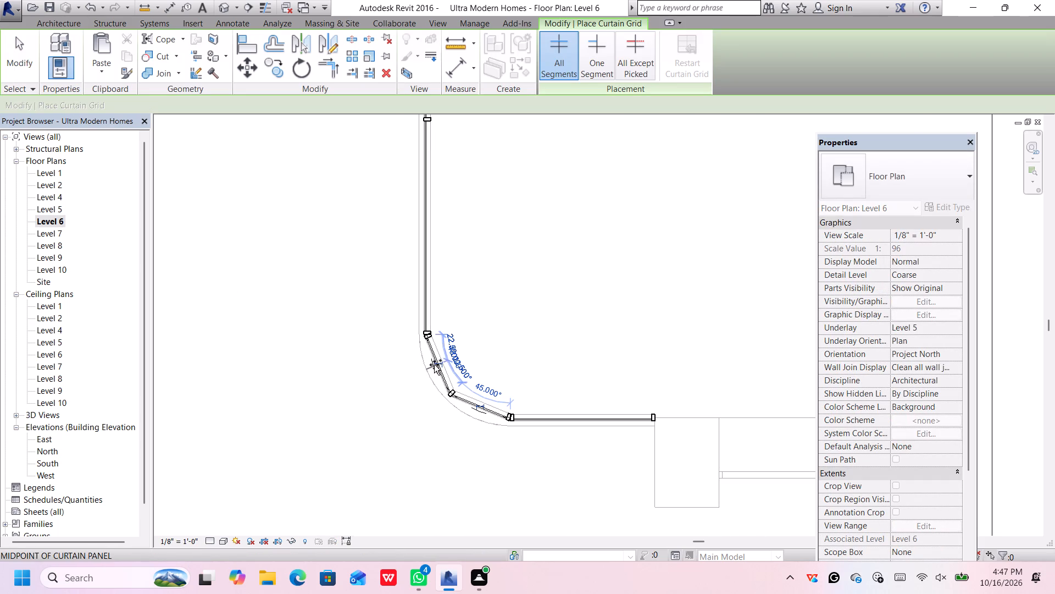
click(438, 366)
click(479, 402)
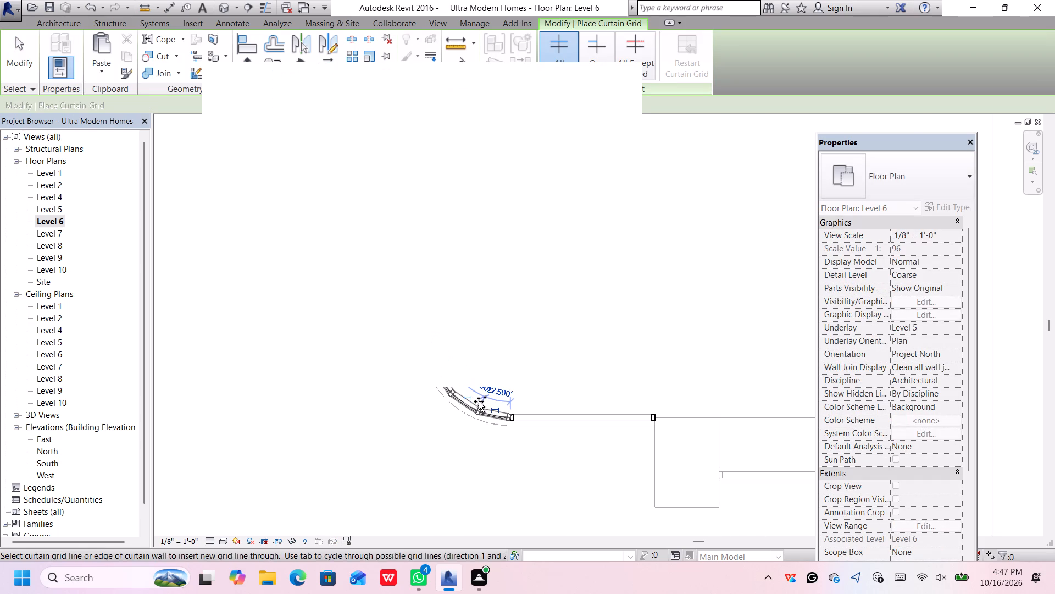
Examine the new Level 6 curtain walls in the 3D view from the left and front sides of the house.
scroll(482, 360, down, 7)
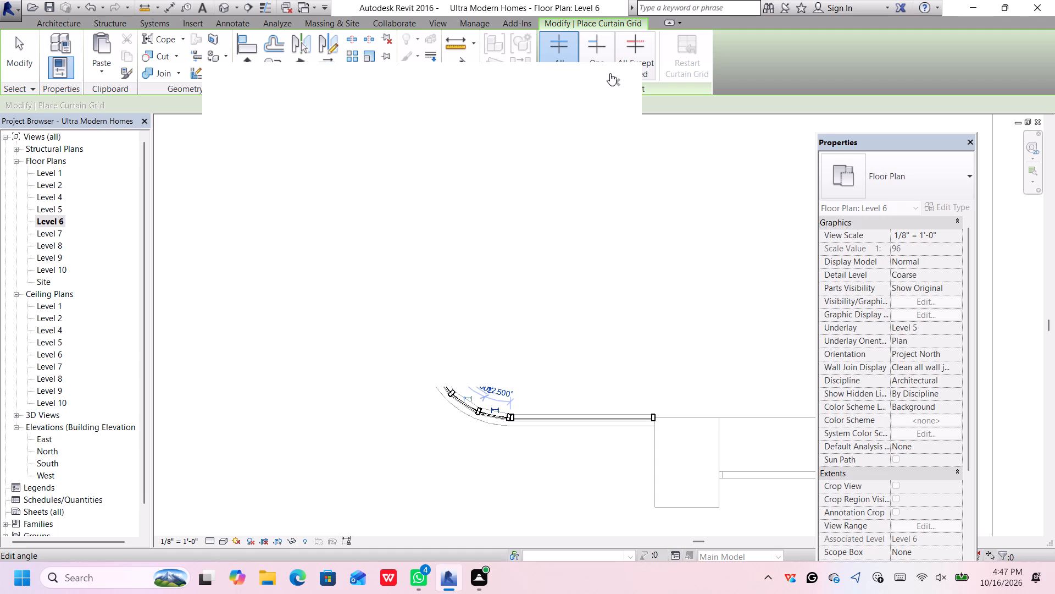
click(613, 79)
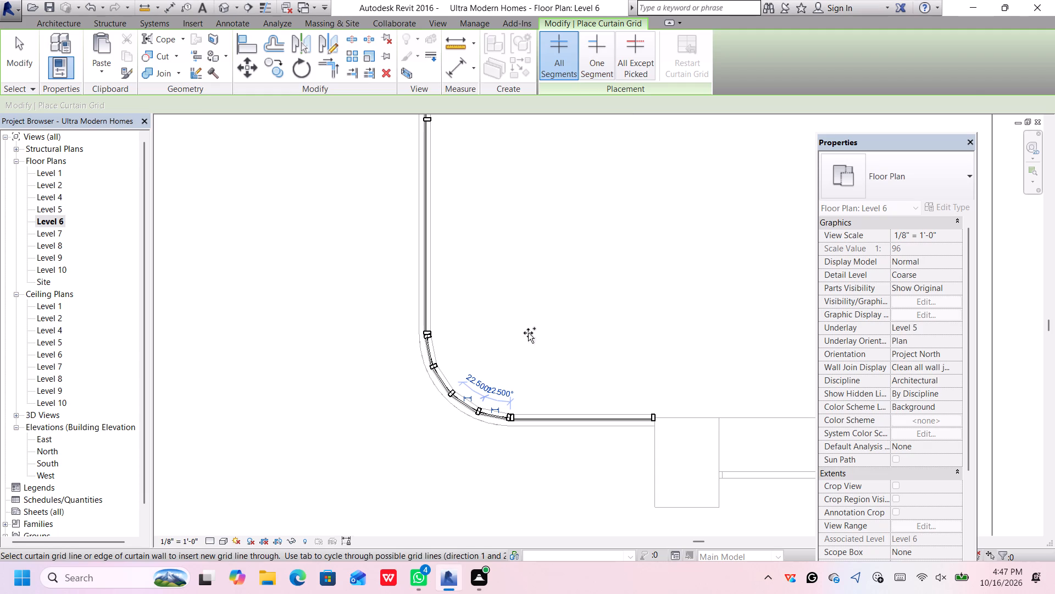
scroll(532, 365, down, 12)
scroll(588, 204, up, 2)
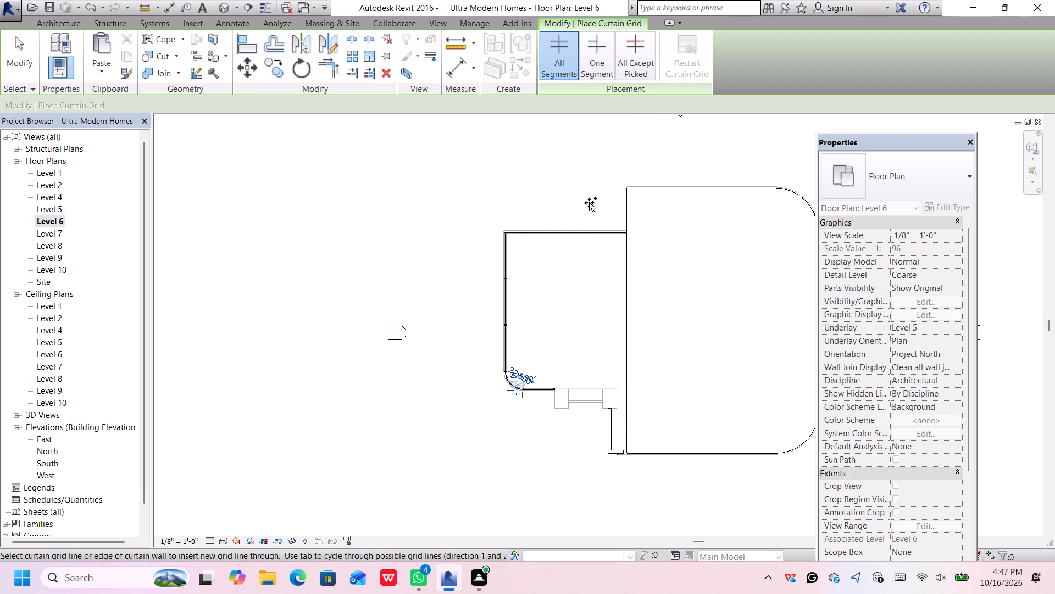
click(76, 24)
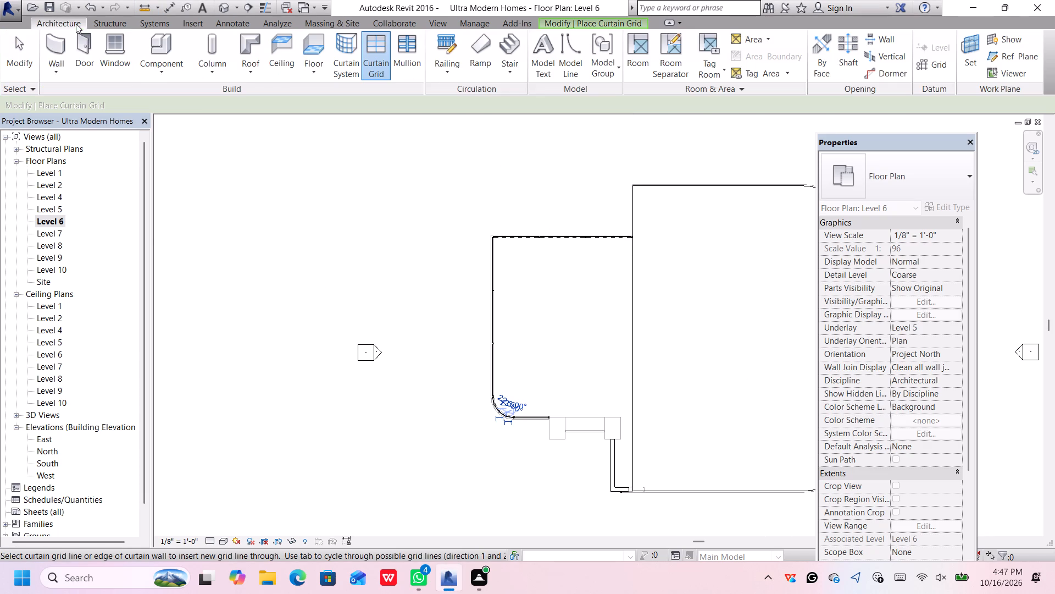
drag(923, 140, 891, 134)
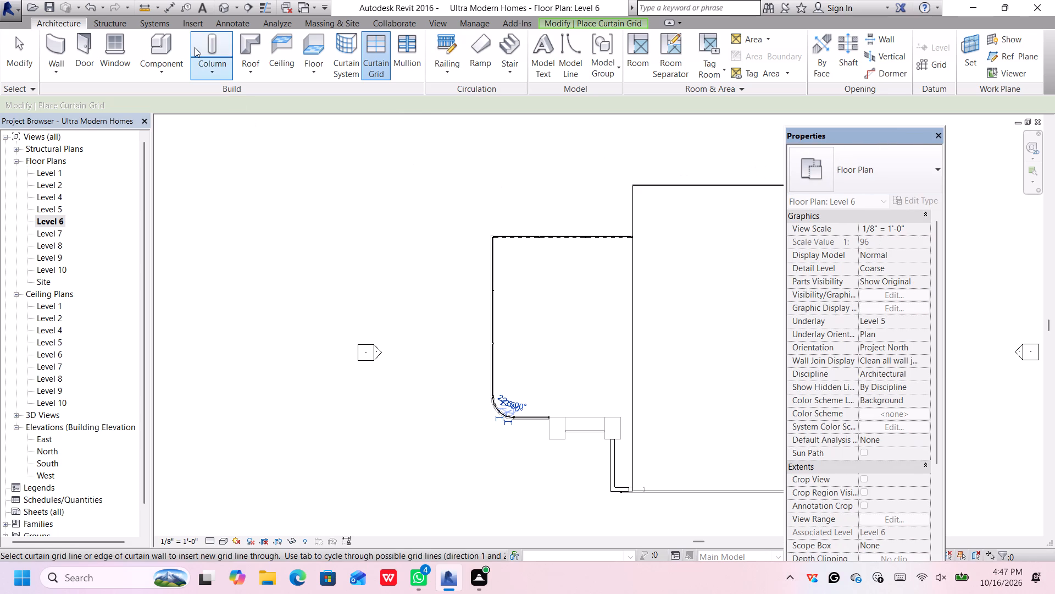
click(220, 7)
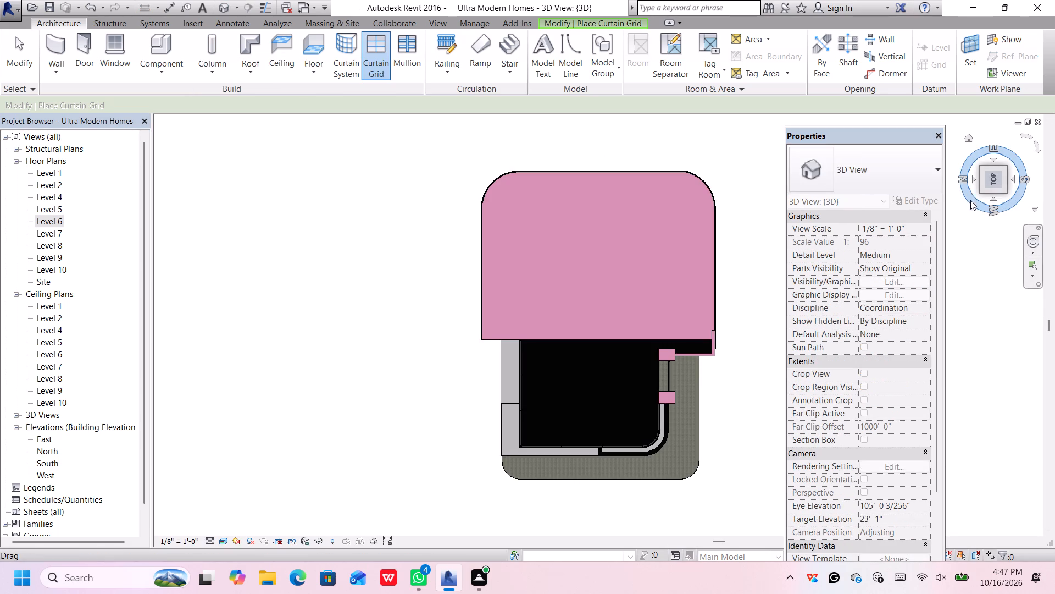
click(988, 189)
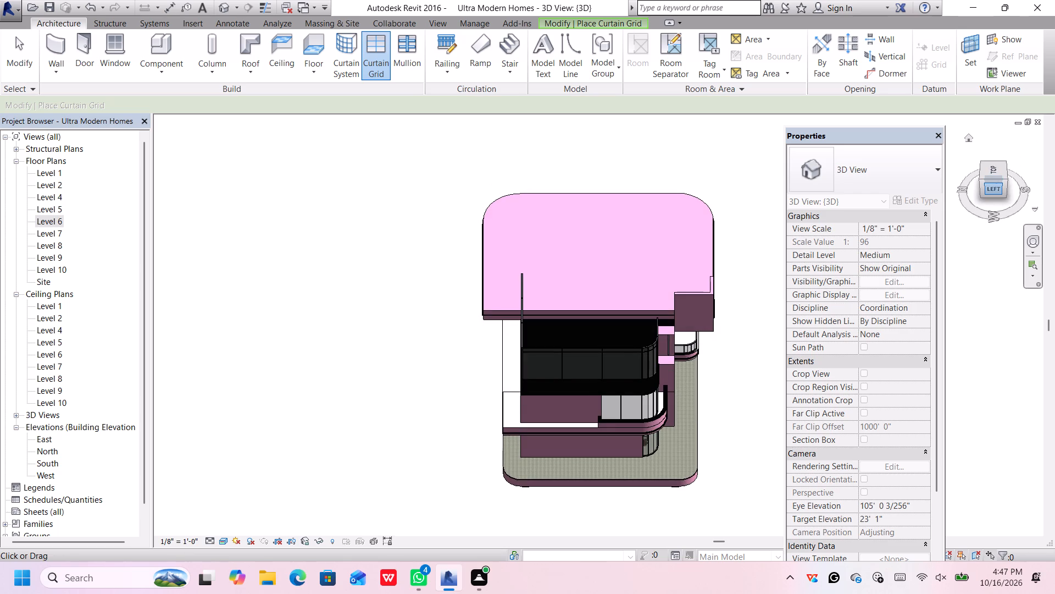
click(993, 190)
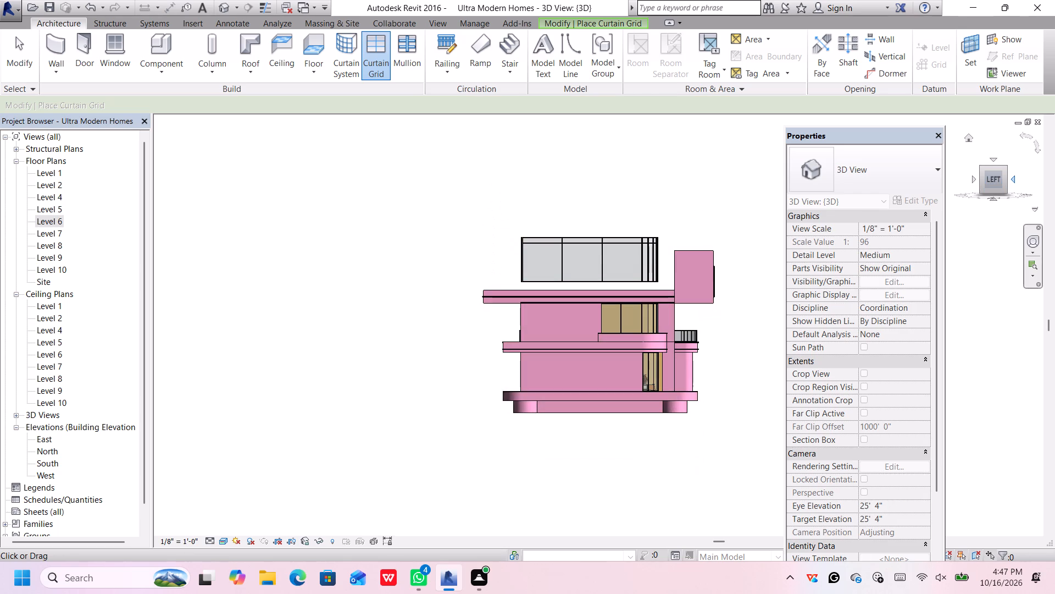
click(1004, 179)
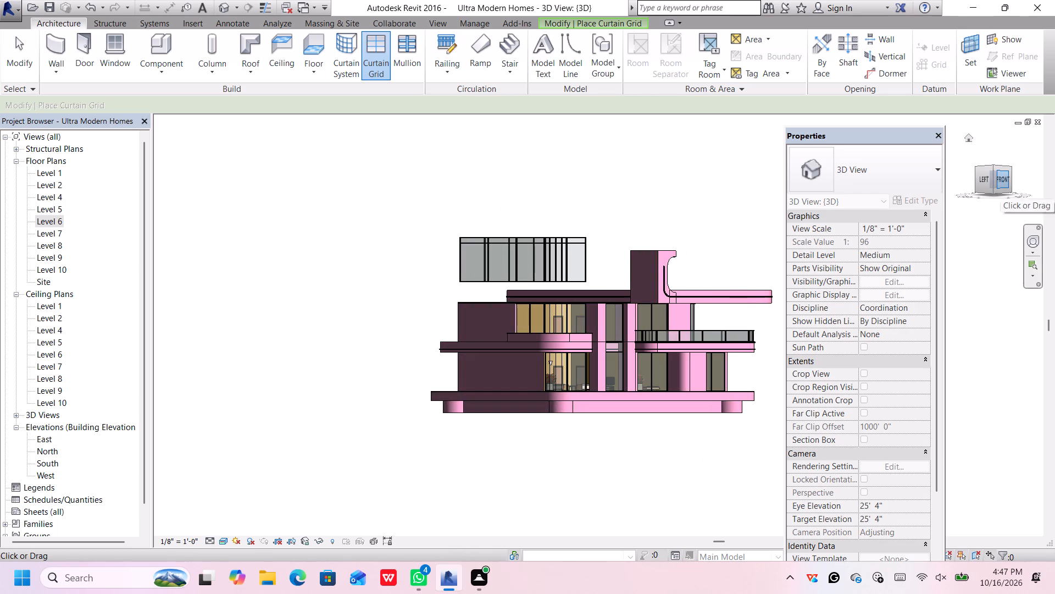
click(1003, 185)
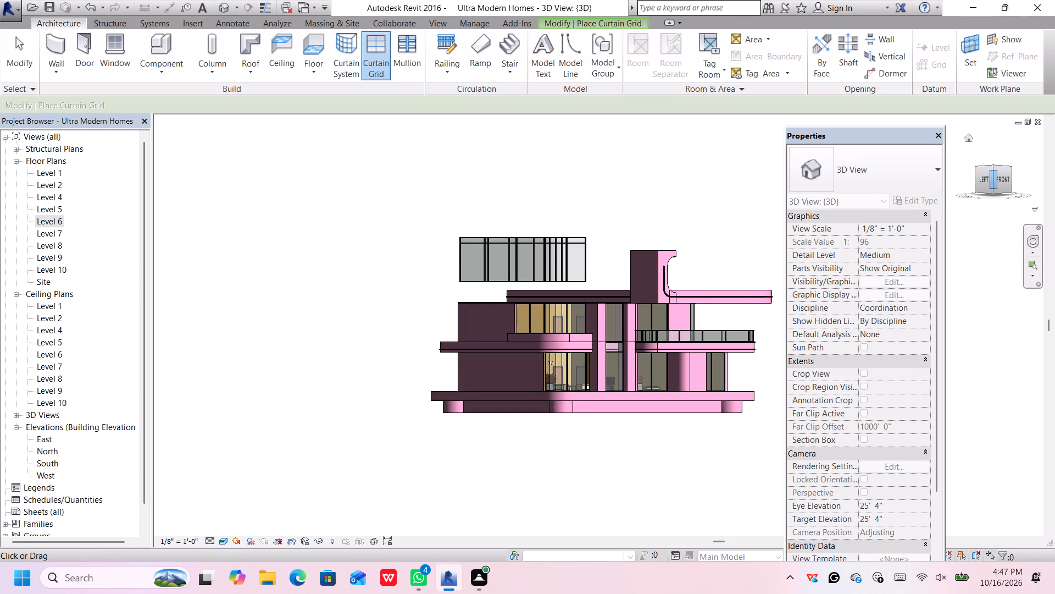
click(1003, 175)
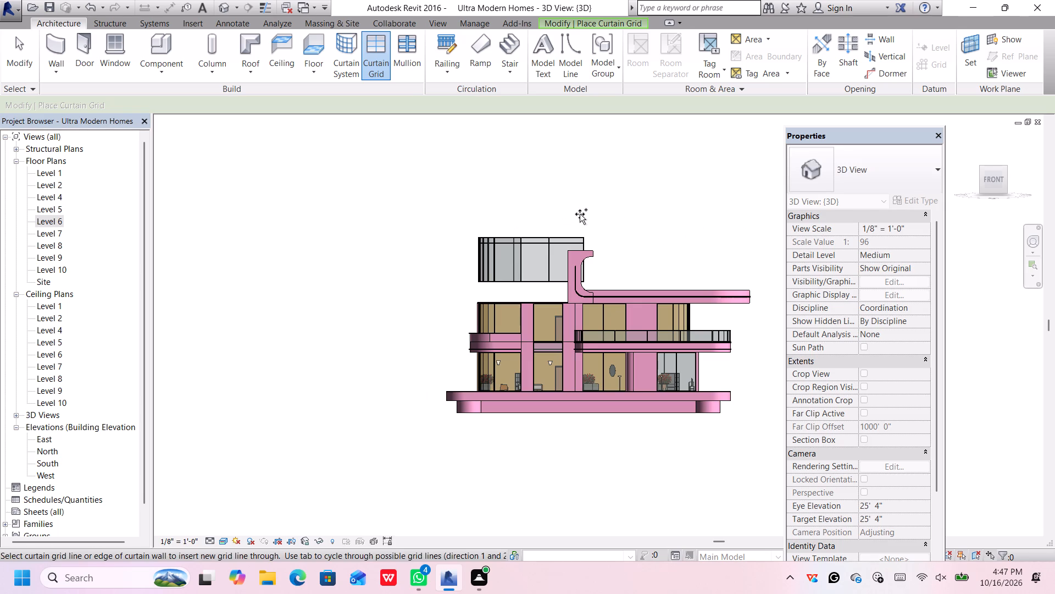
drag(587, 208, 510, 256)
click(552, 206)
key(Escape)
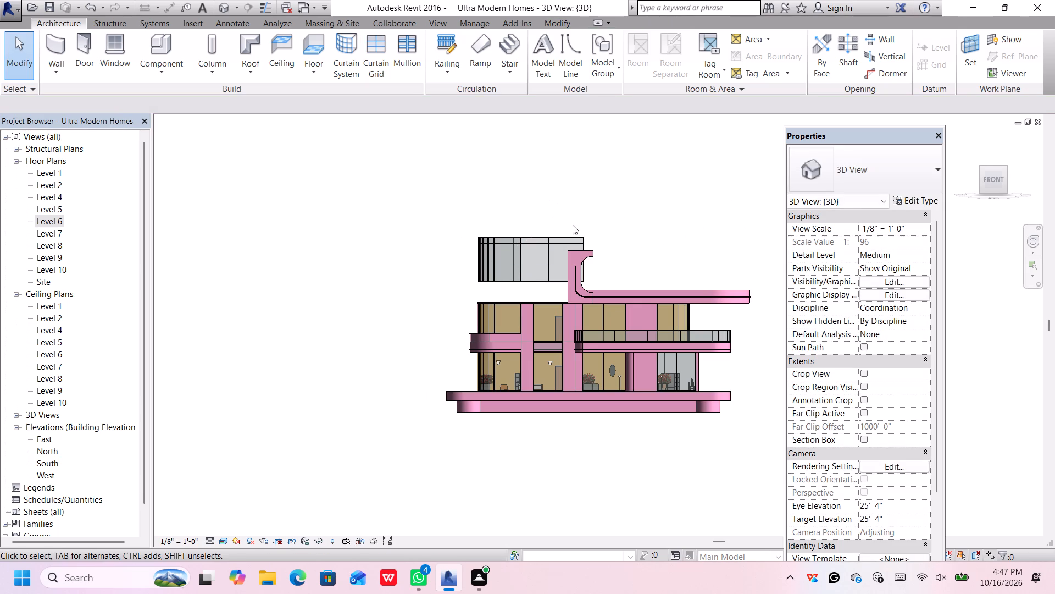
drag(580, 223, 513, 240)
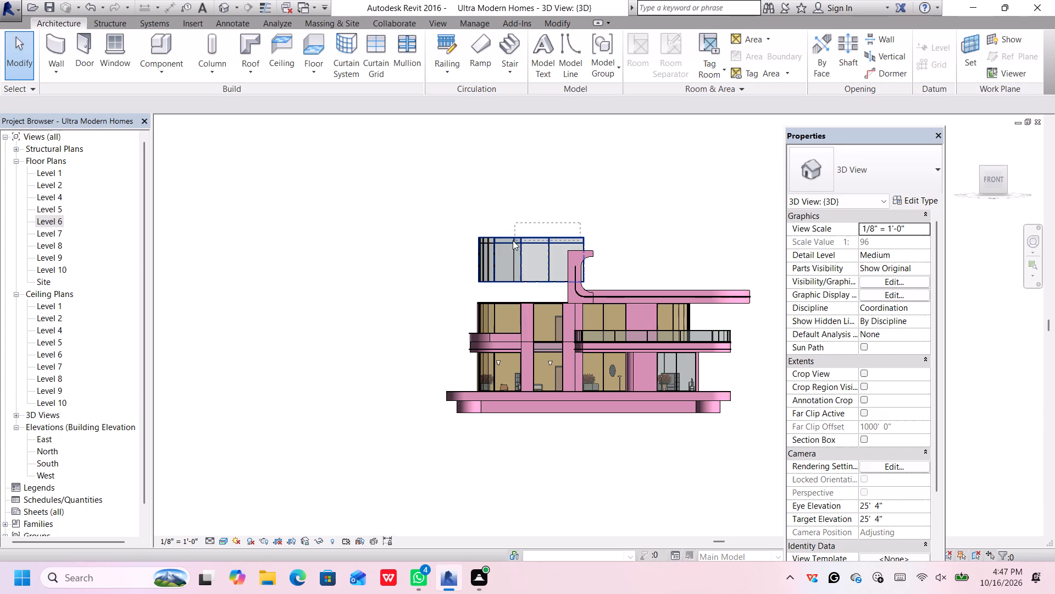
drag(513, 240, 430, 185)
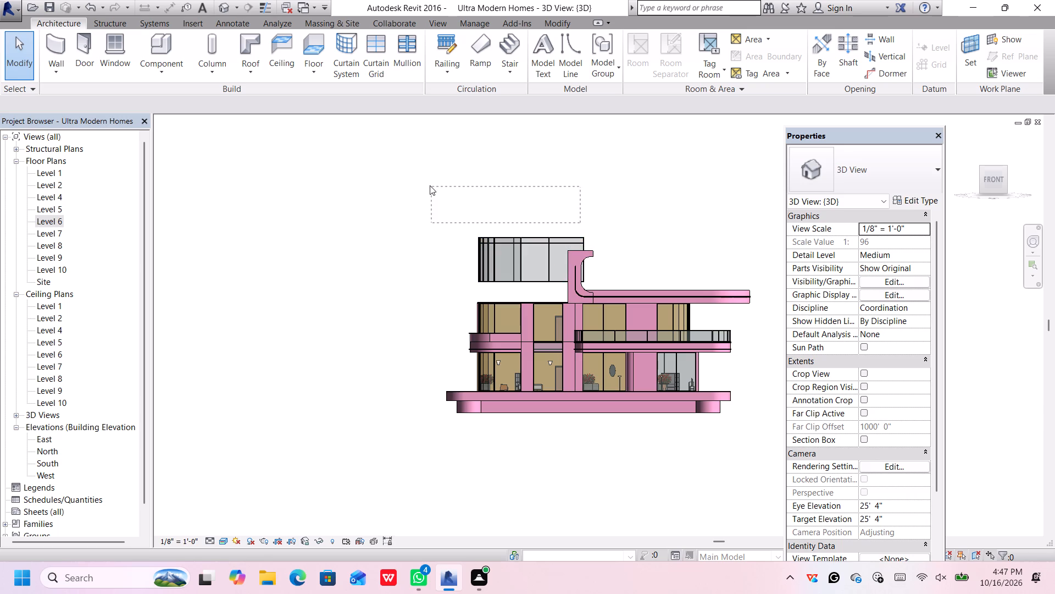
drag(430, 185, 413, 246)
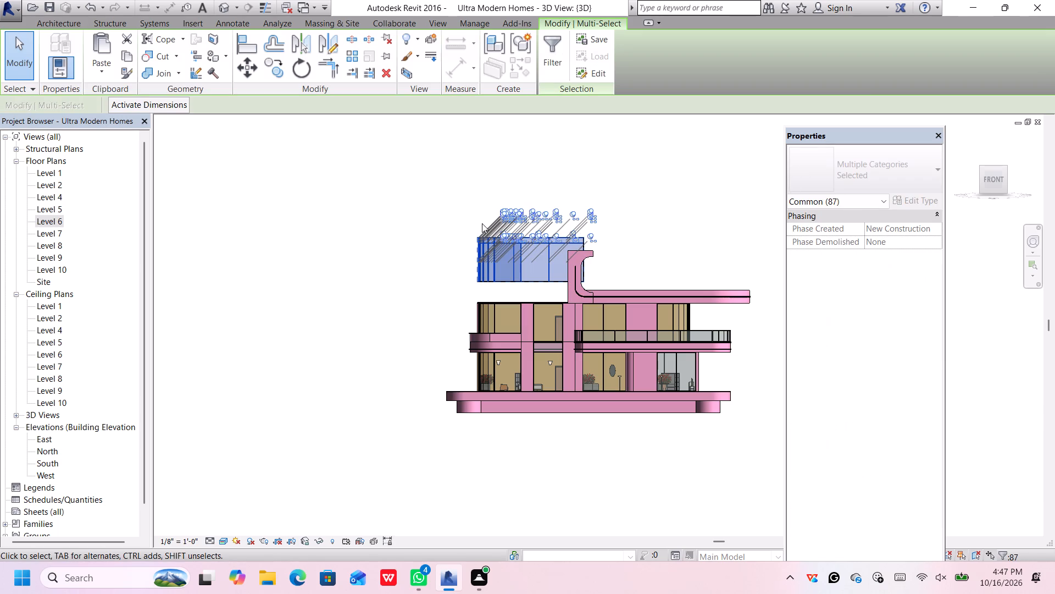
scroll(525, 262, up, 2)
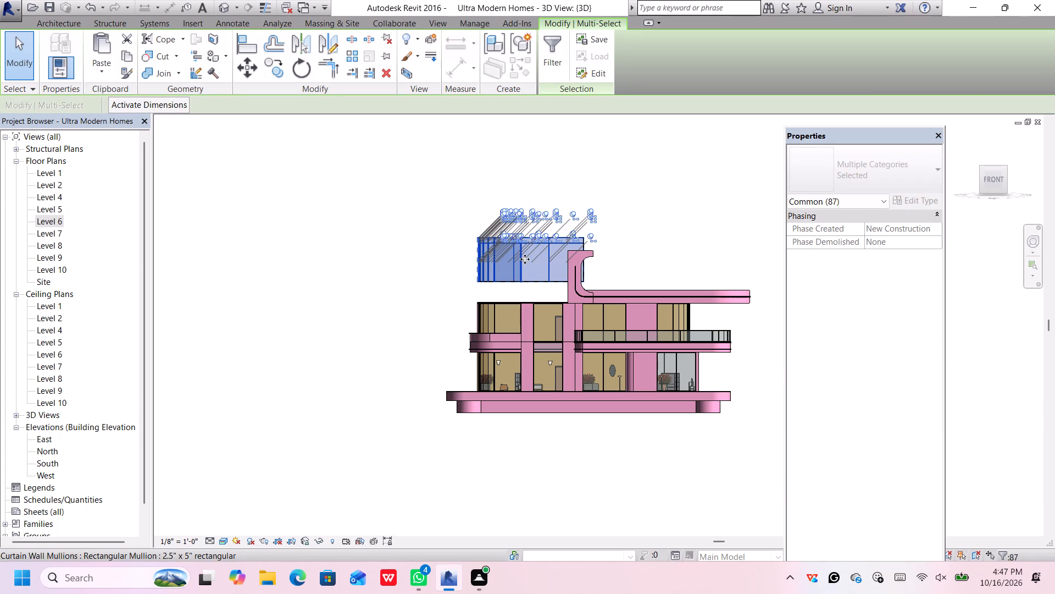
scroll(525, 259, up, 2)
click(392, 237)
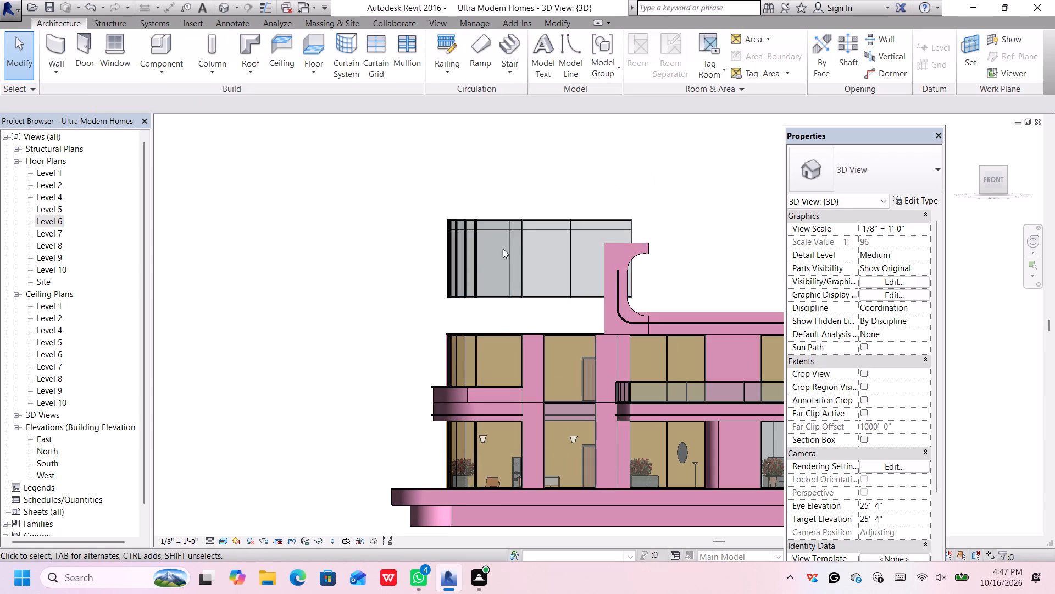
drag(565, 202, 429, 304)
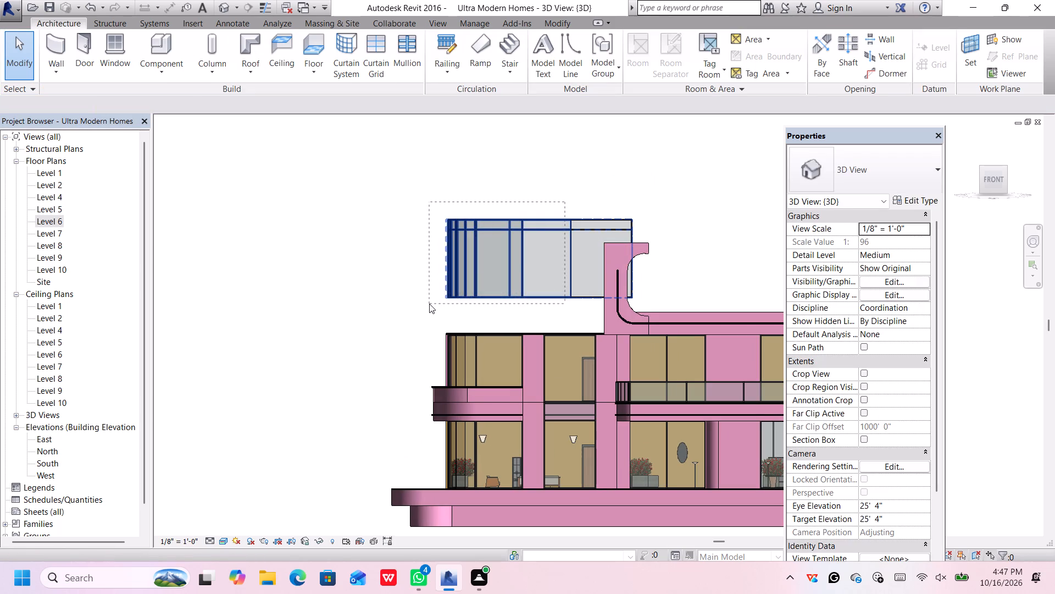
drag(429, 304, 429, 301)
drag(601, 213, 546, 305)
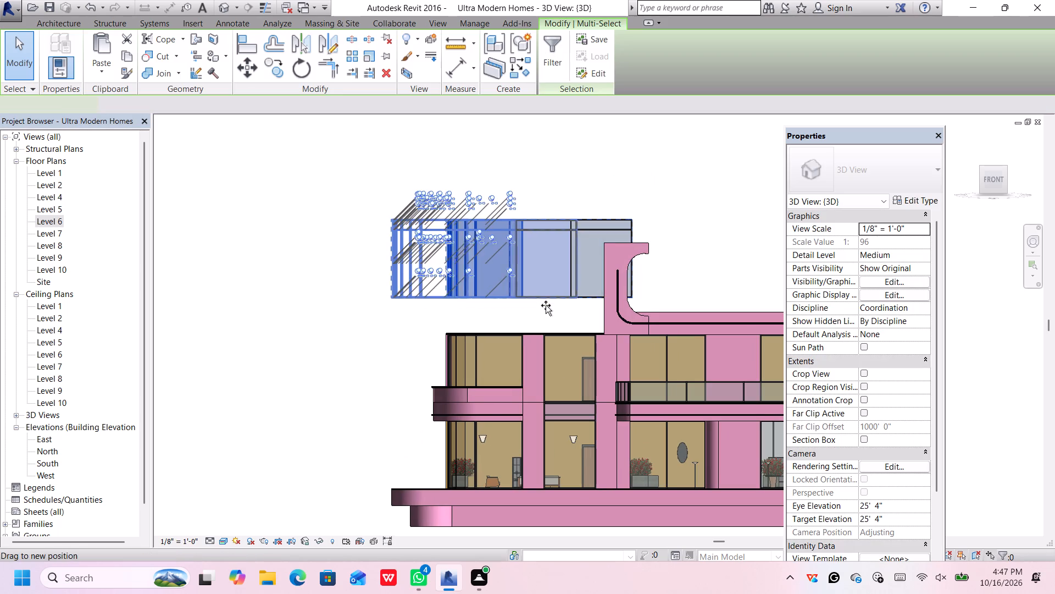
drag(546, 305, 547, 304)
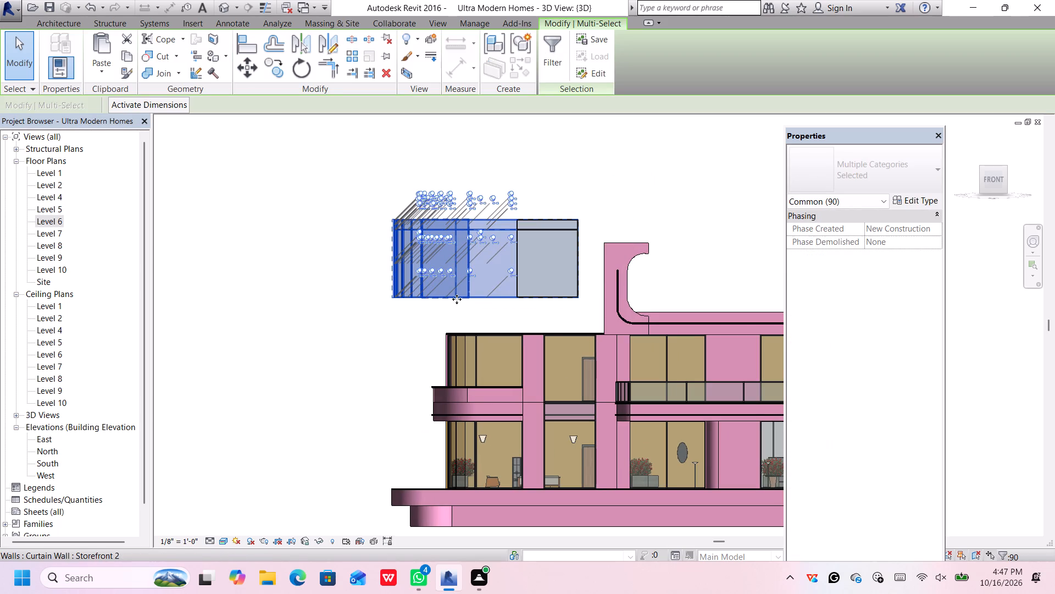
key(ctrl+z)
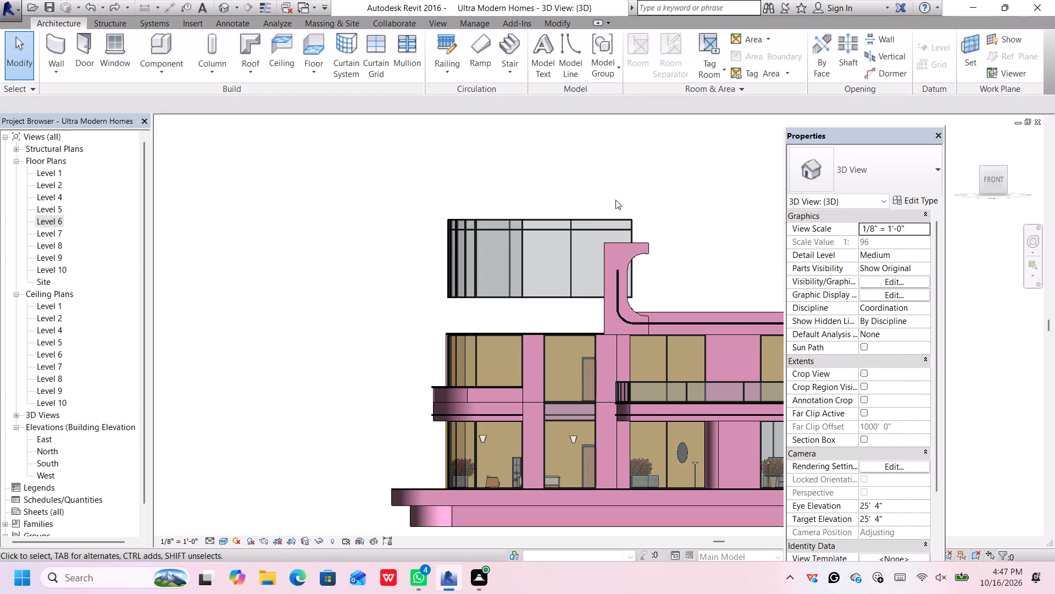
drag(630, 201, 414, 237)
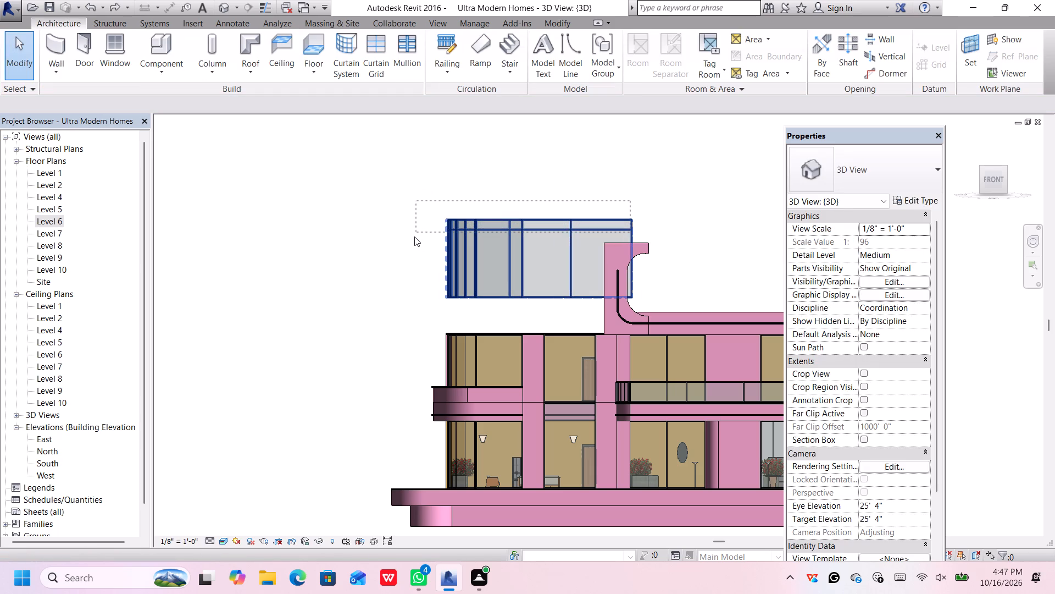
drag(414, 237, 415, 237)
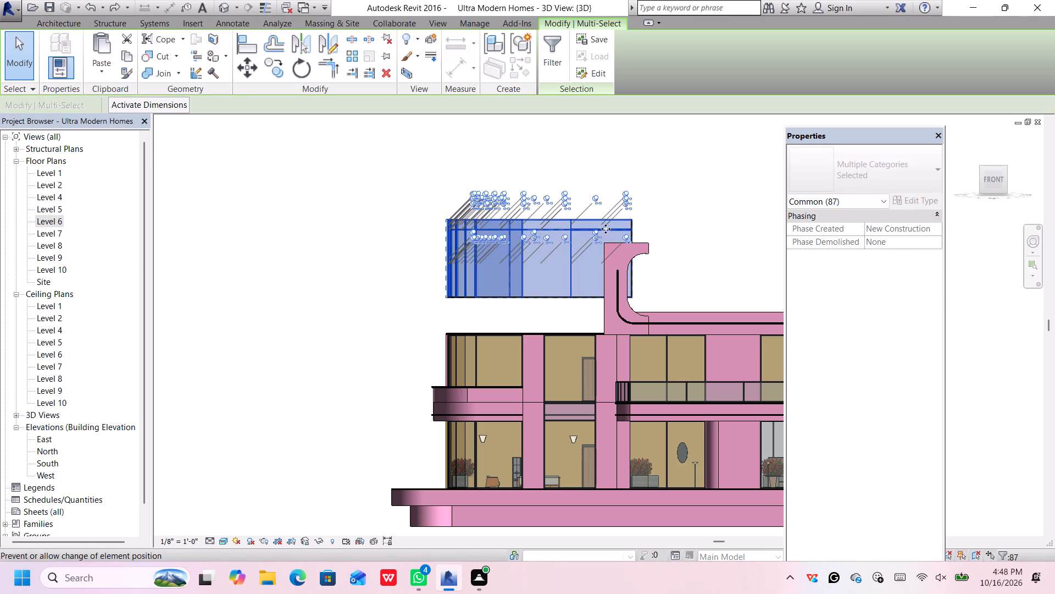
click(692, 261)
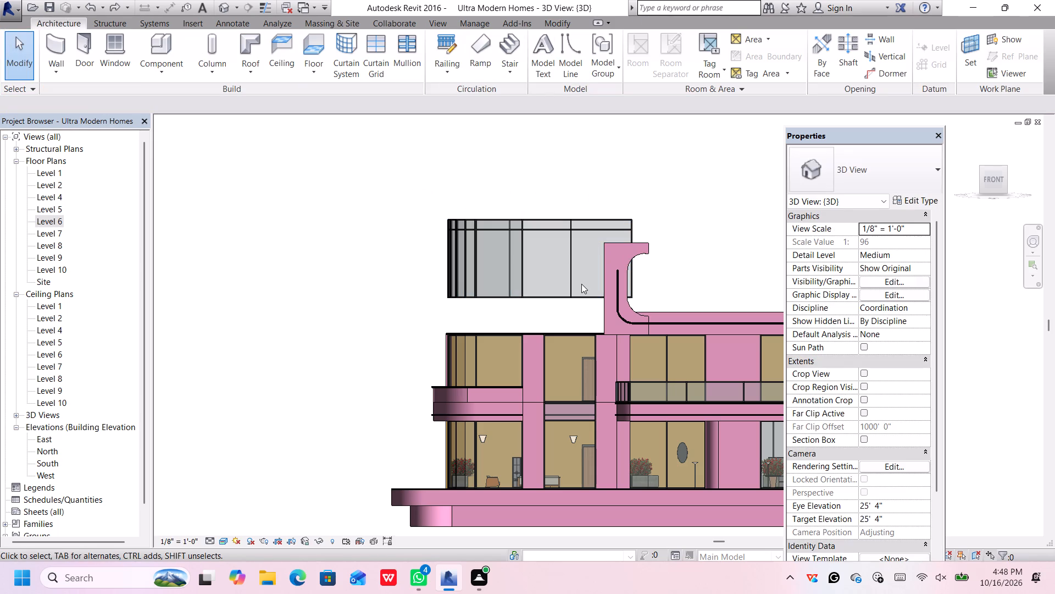
Set the back Storefront 2 curtain wall's base offset to 4' 0" and its base constraint to Level 5.
click(580, 219)
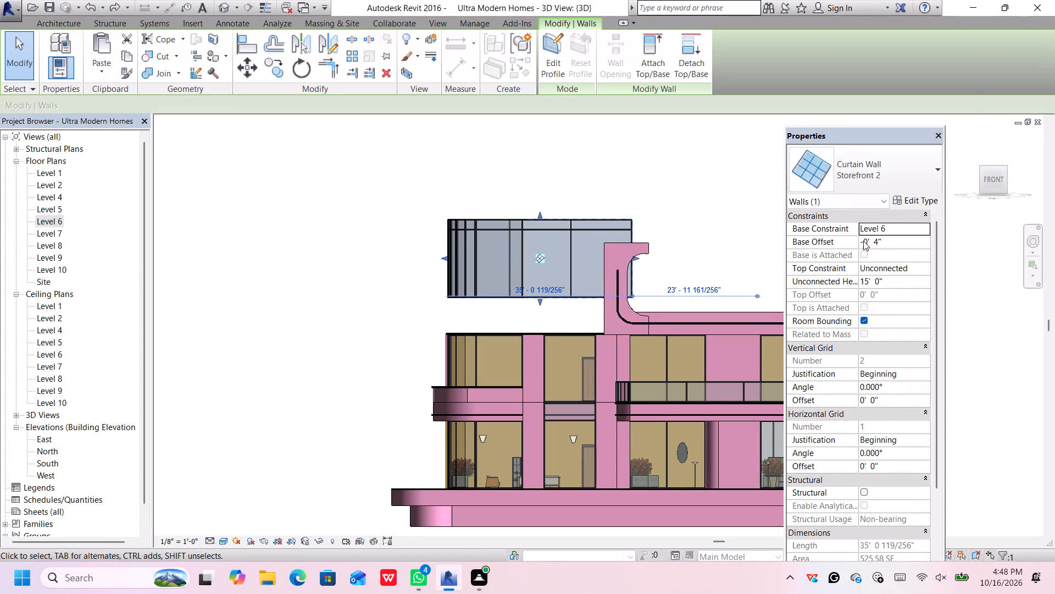
click(890, 240)
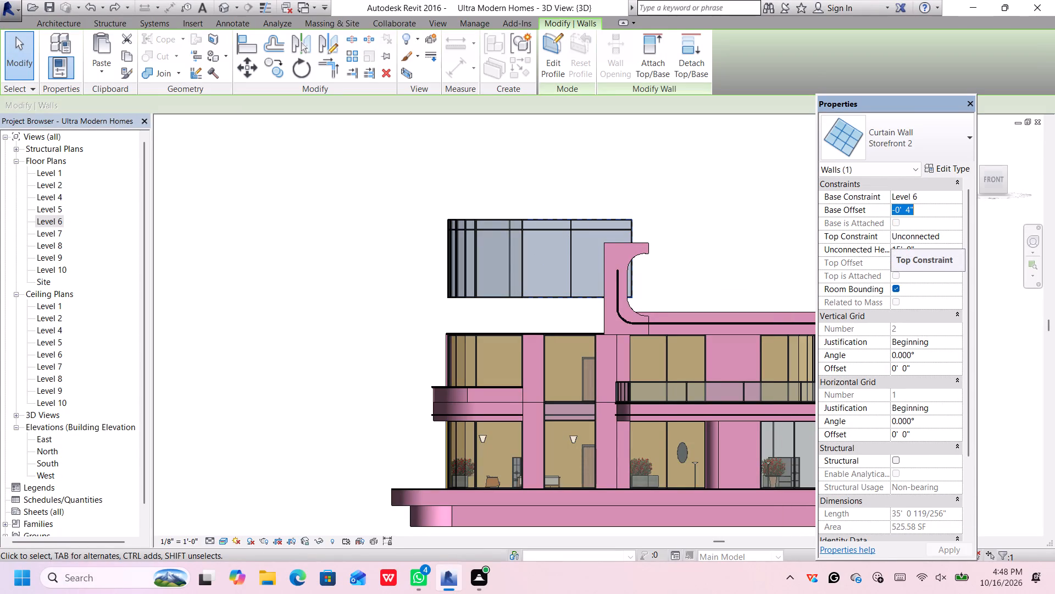
click(930, 212)
click(949, 198)
click(957, 195)
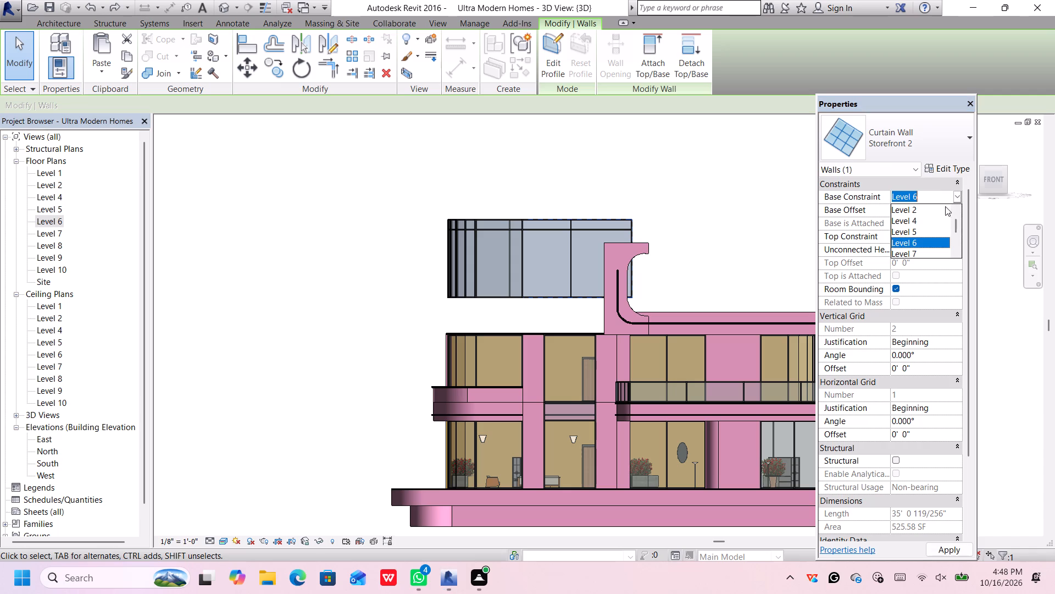
click(888, 218)
click(922, 210)
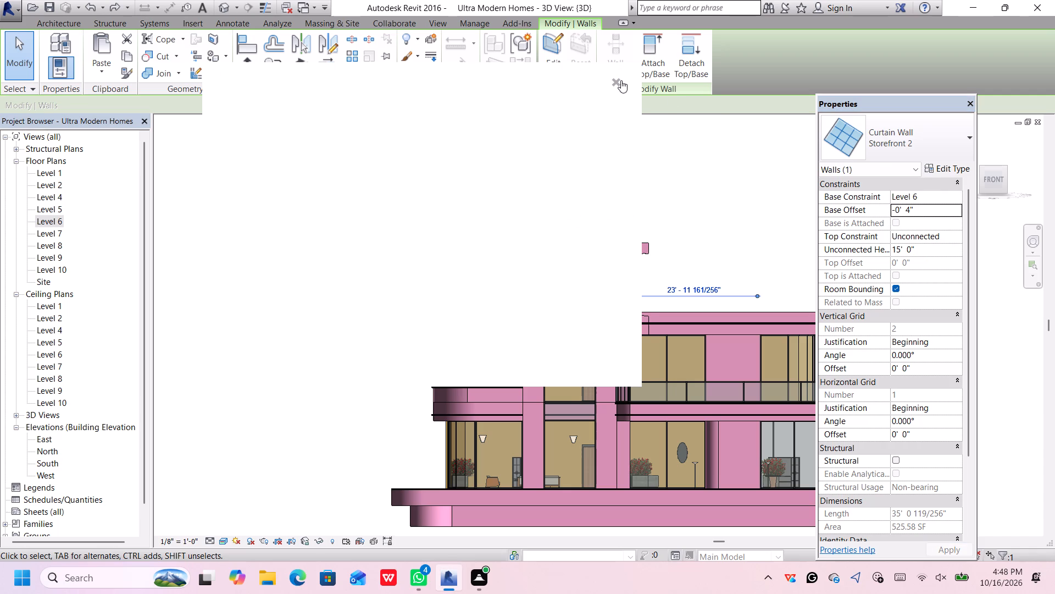
click(620, 80)
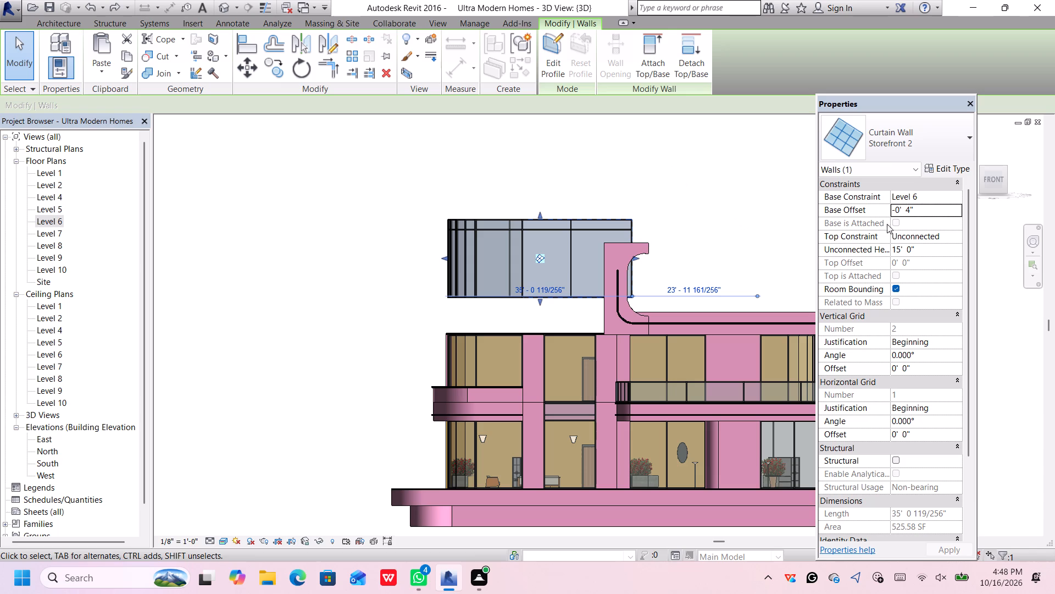
click(922, 212)
key(BackSpace)
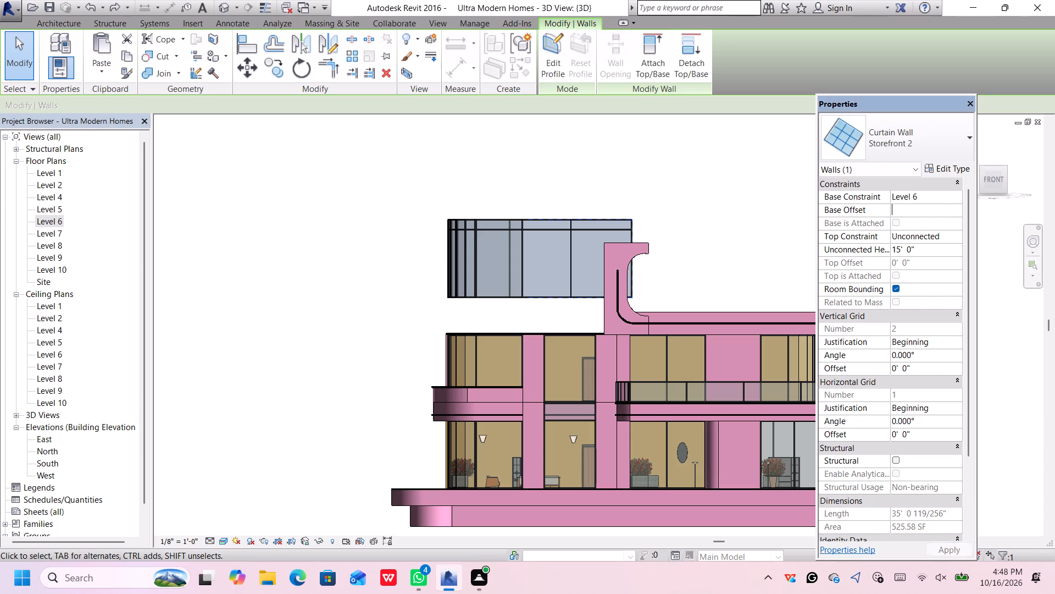
key(4)
key(apostrophe)
key(Return)
click(951, 195)
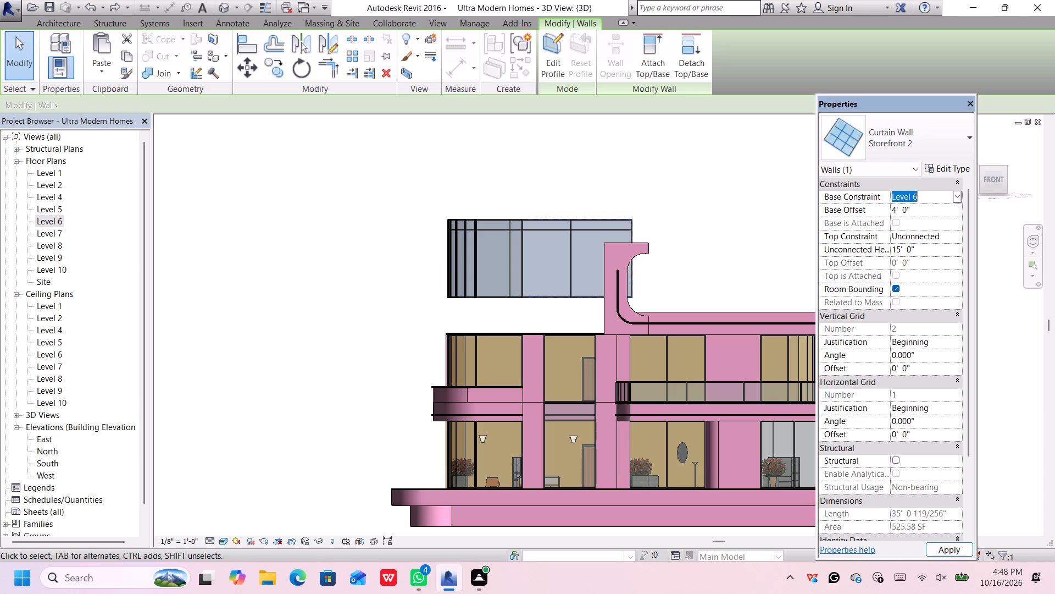
click(956, 197)
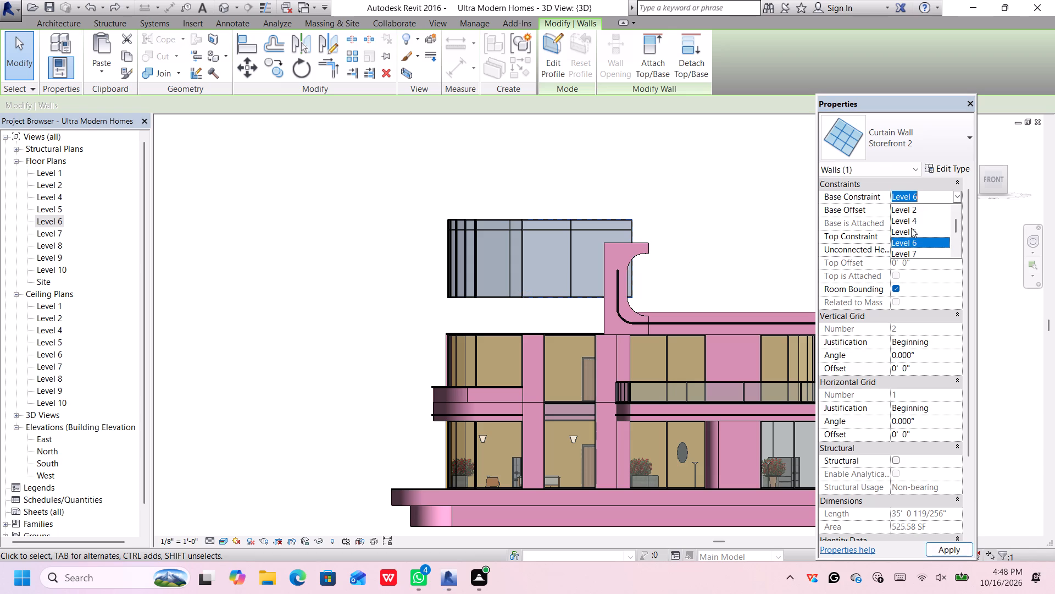
click(903, 230)
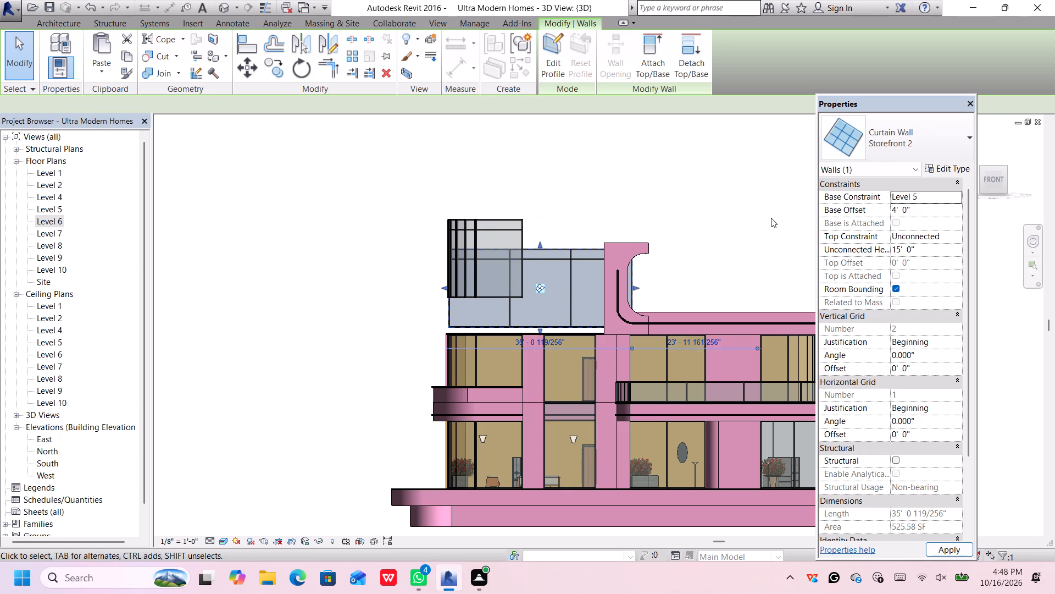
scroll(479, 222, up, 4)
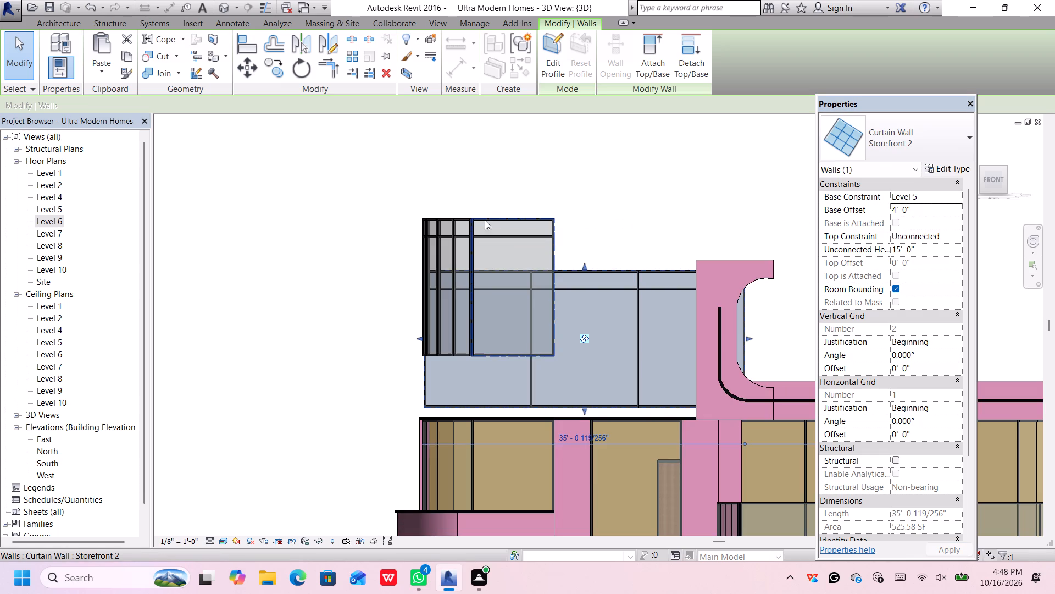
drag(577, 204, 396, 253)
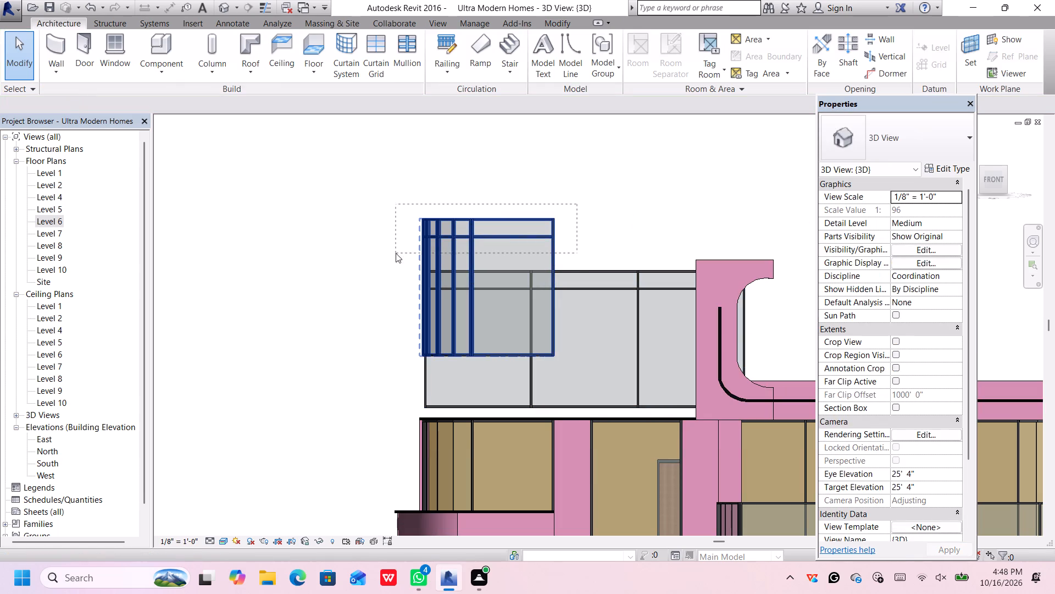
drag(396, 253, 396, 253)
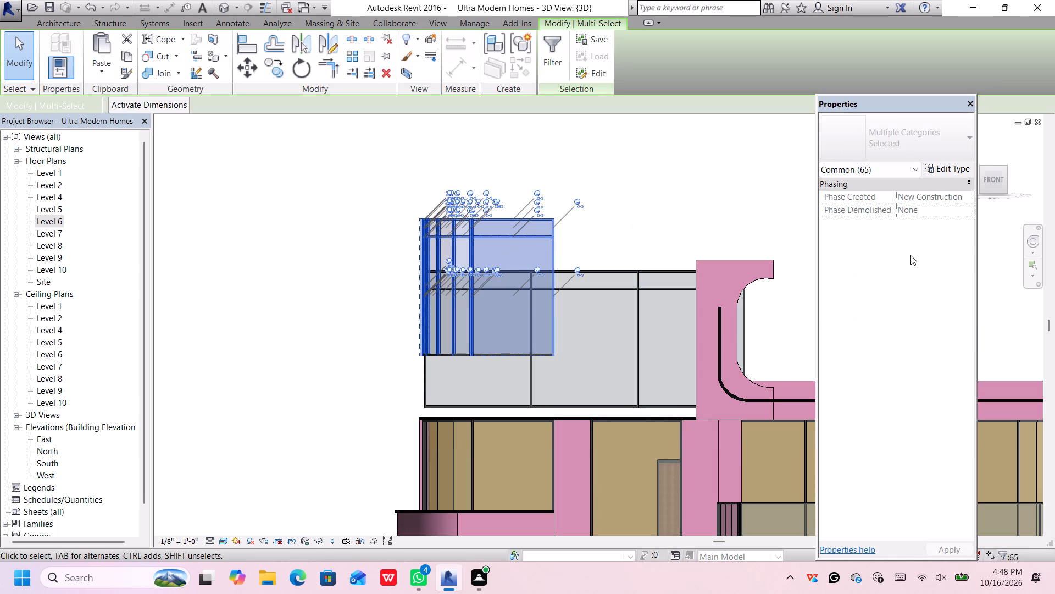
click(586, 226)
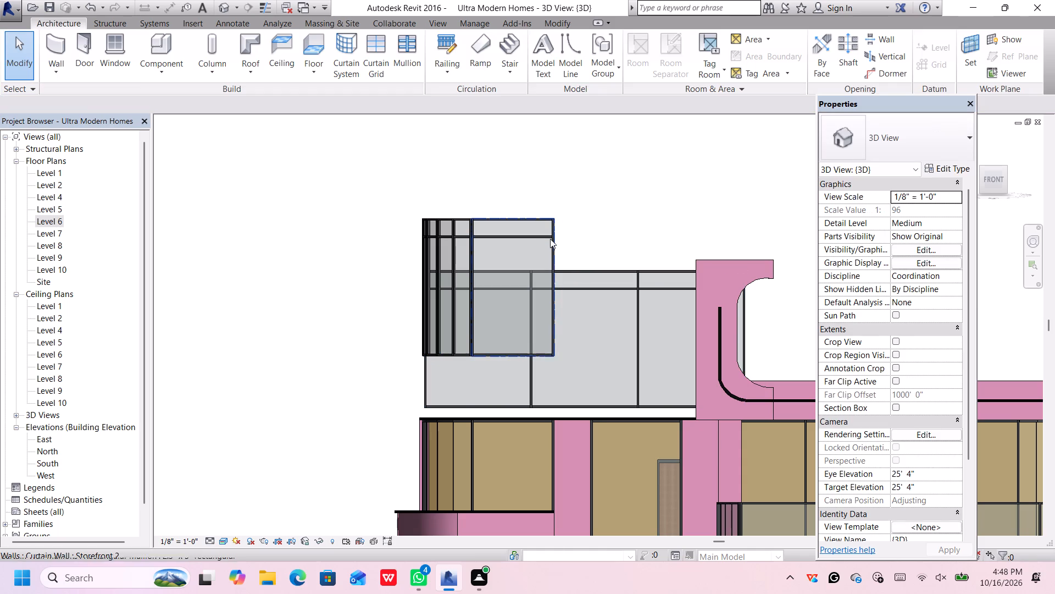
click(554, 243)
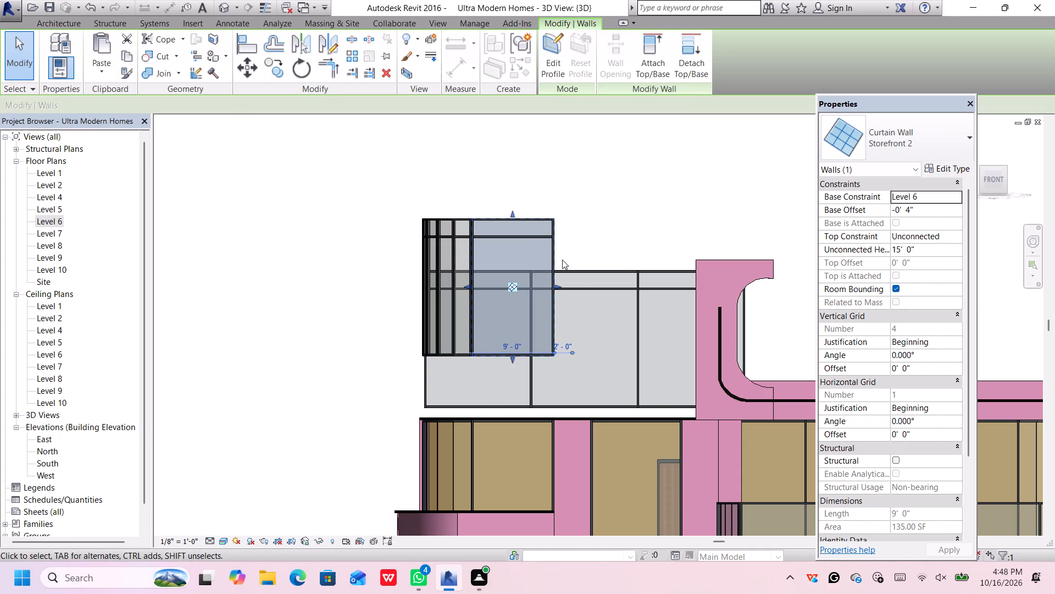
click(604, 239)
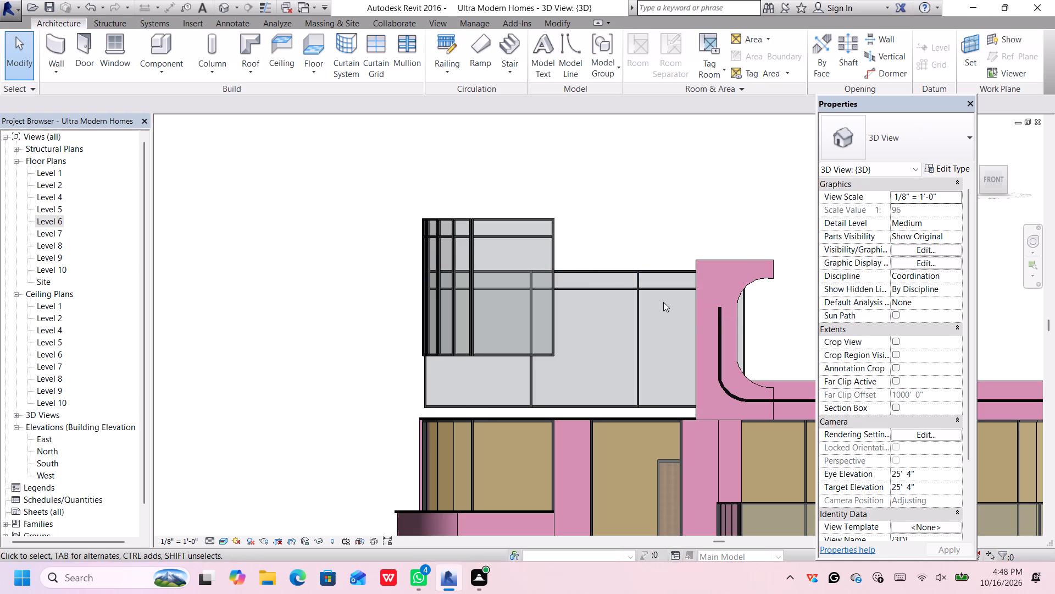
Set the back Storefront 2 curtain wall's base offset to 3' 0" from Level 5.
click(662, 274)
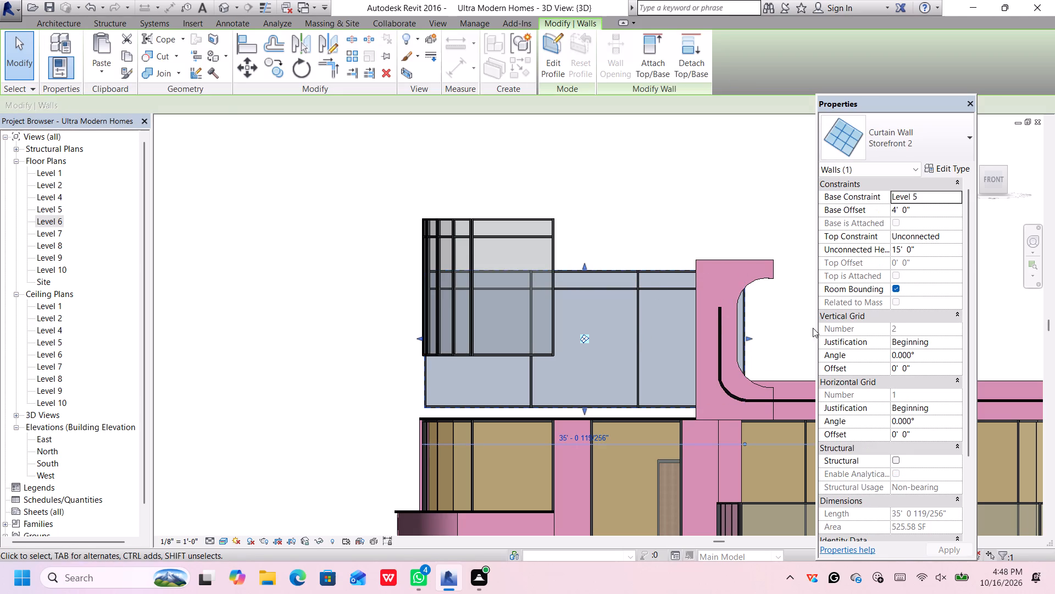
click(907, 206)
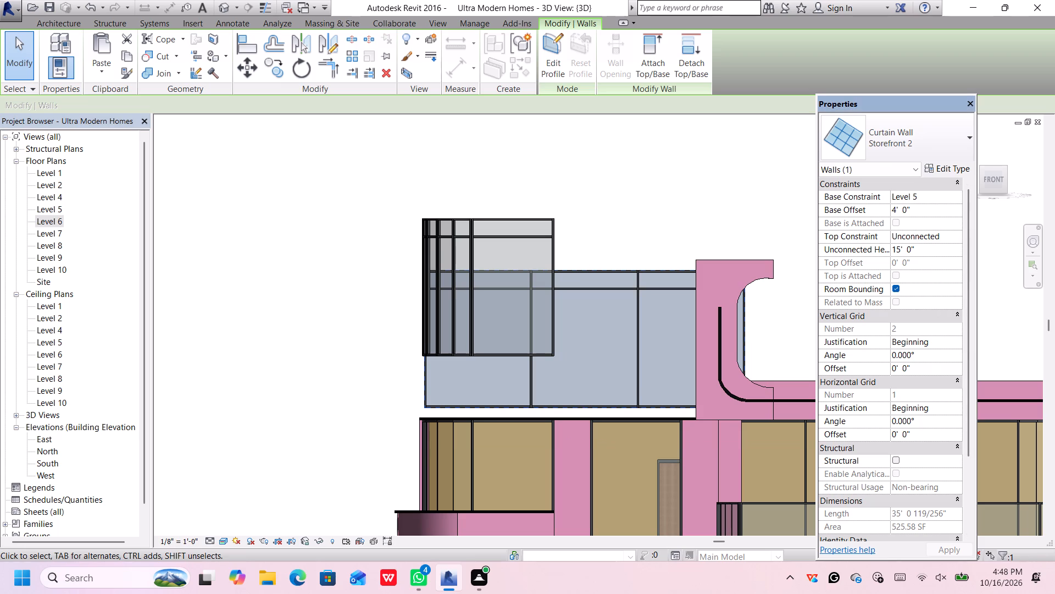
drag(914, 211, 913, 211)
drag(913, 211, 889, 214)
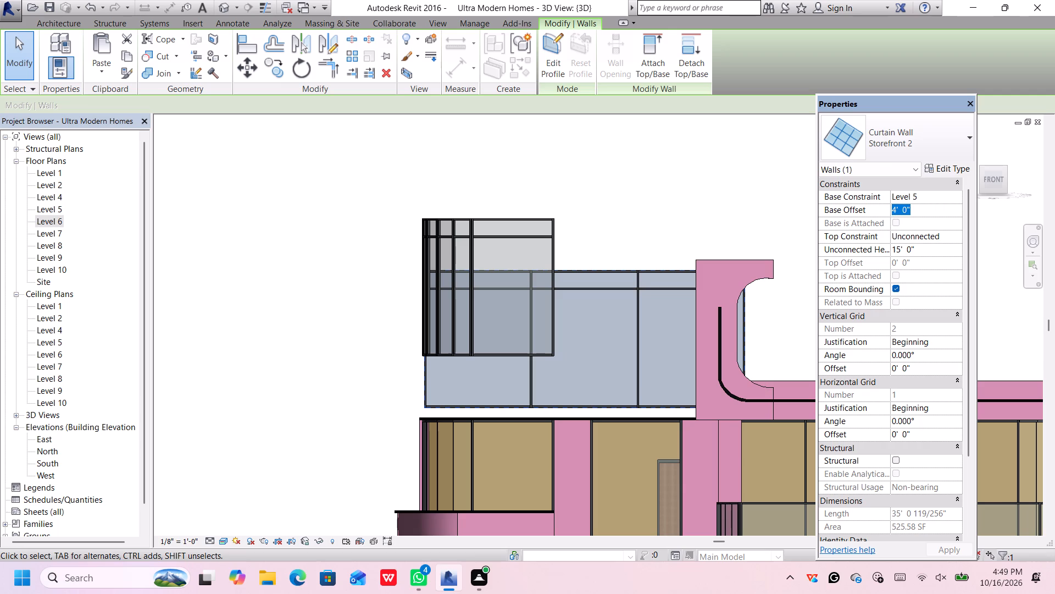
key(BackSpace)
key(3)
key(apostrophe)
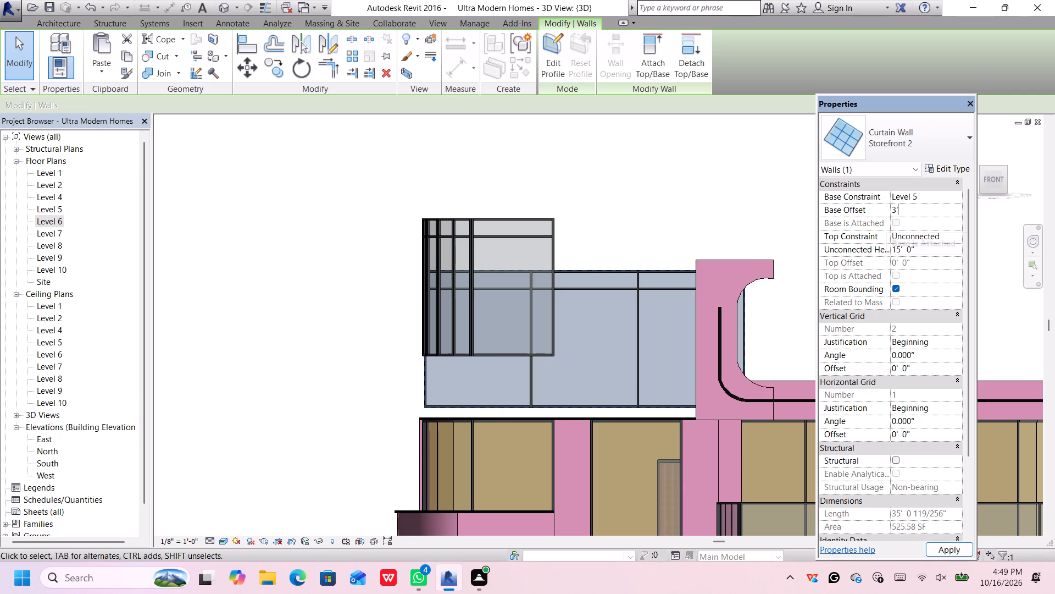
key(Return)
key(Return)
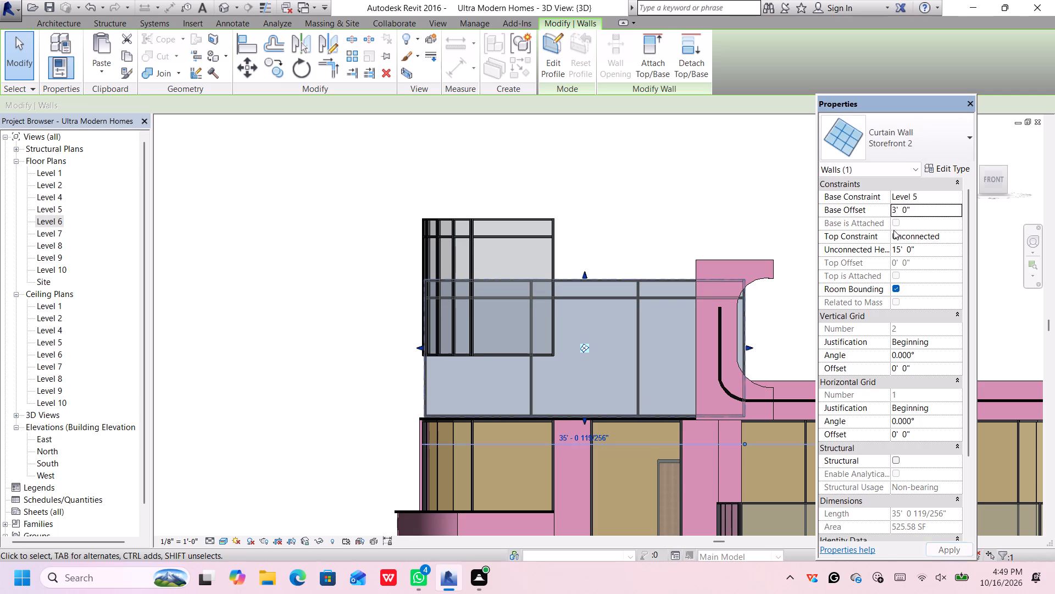
Check the gap between the back curtain wall and the slab, and set the wall's base offset to 2' 9".
scroll(442, 410, up, 9)
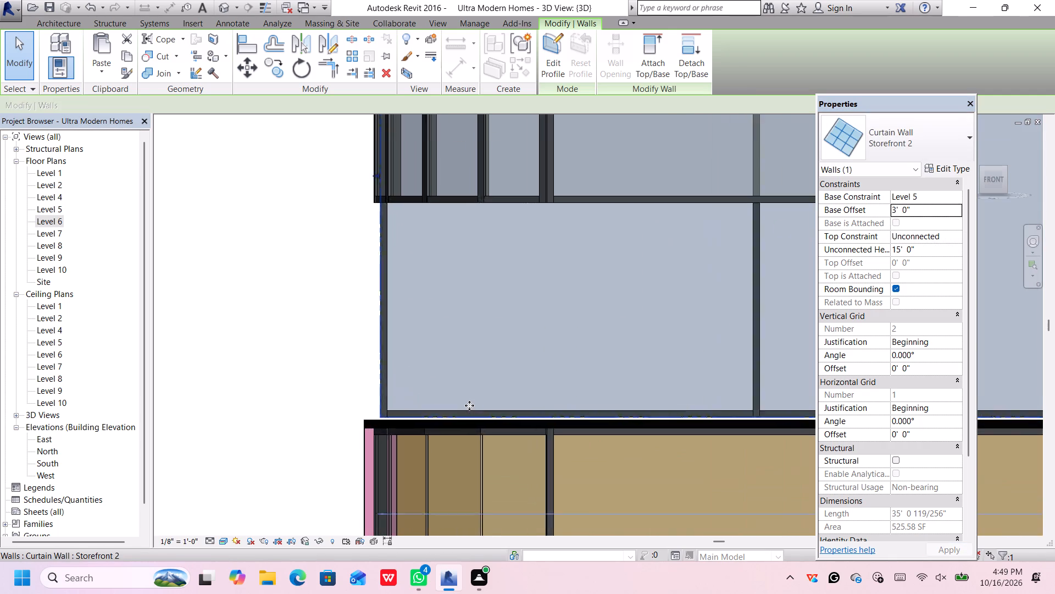
scroll(469, 405, up, 2)
scroll(465, 412, down, 8)
scroll(581, 426, down, 2)
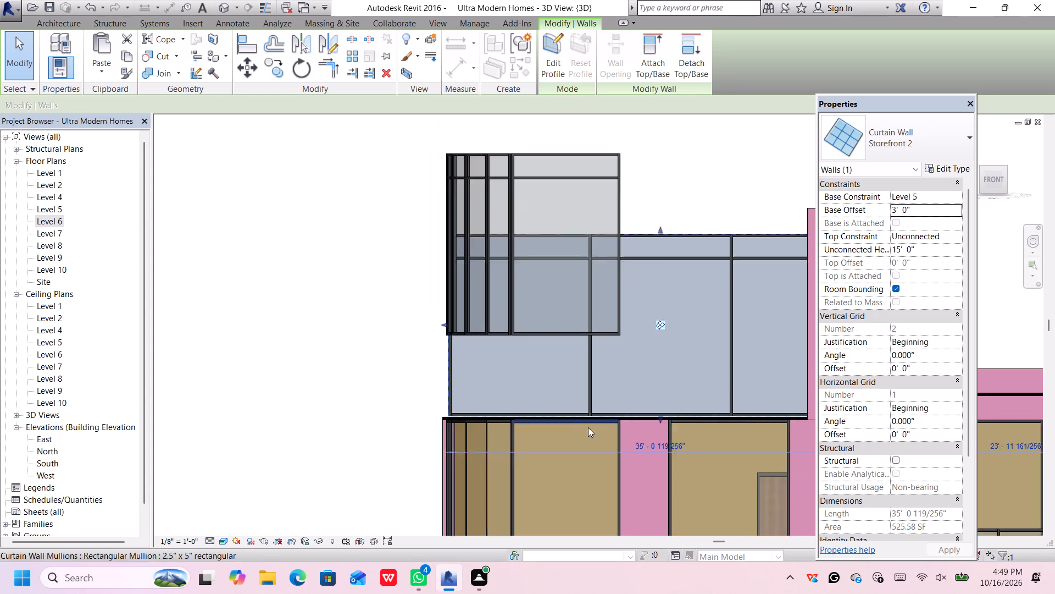
scroll(588, 427, down, 2)
middle_drag(806, 337, 784, 331)
middle_drag(778, 328, 678, 307)
middle_click(678, 307)
scroll(368, 395, up, 9)
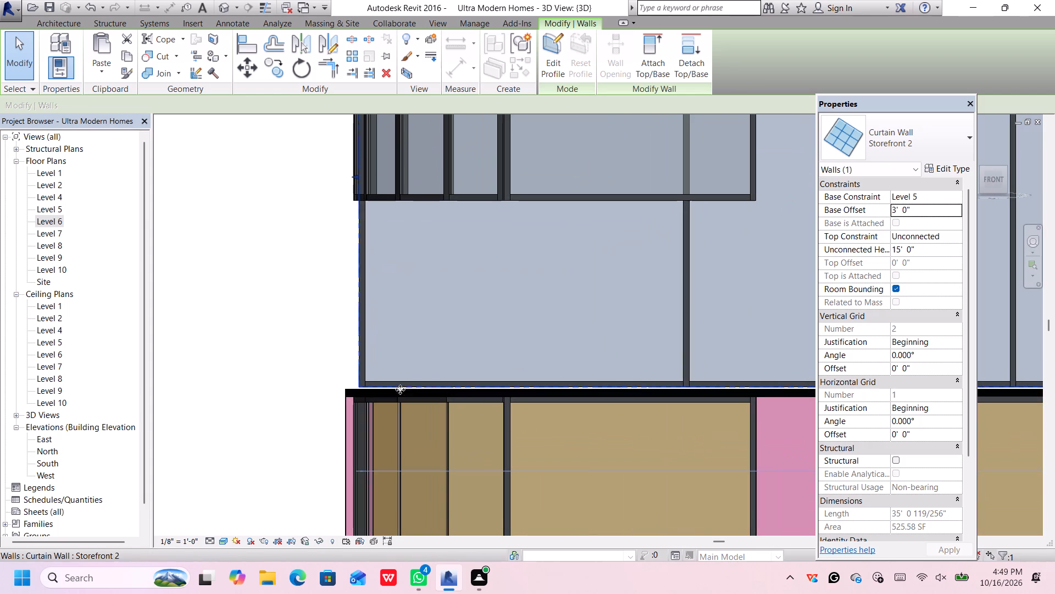
scroll(910, 210, up, 4)
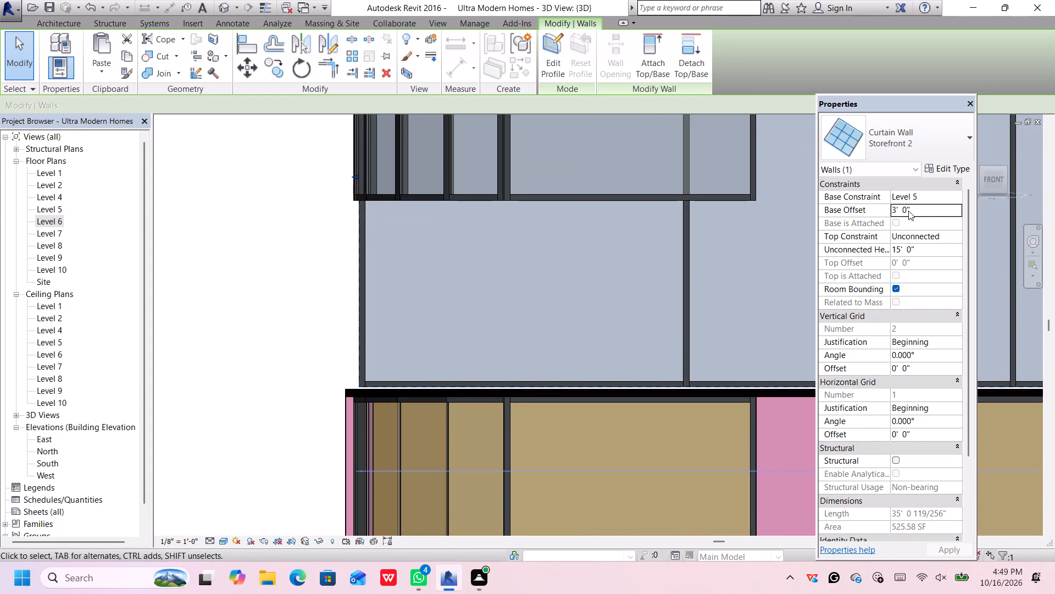
click(908, 211)
click(896, 210)
key(BackSpace)
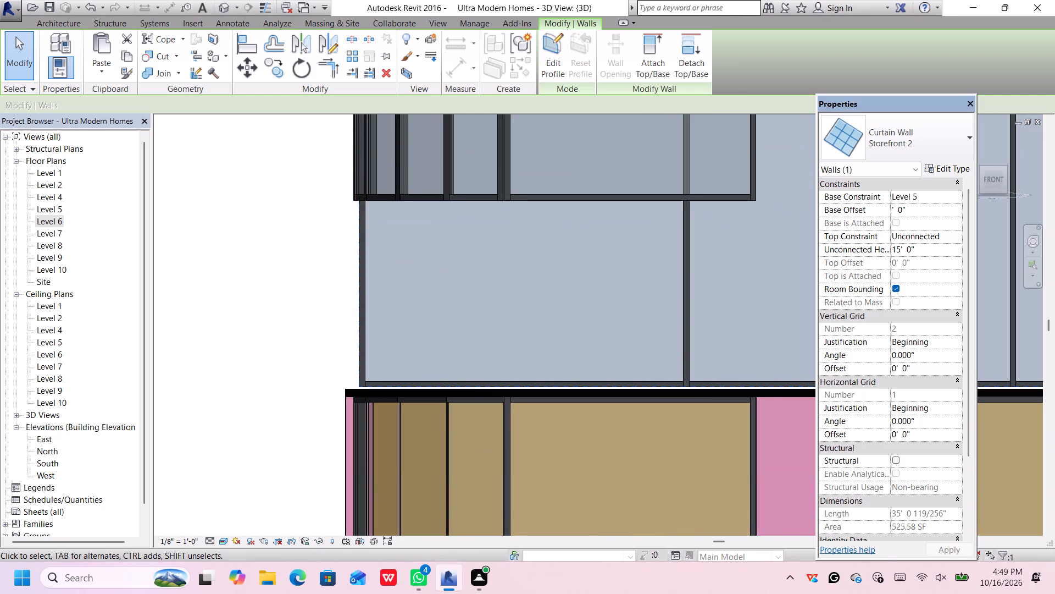
key(2)
click(906, 210)
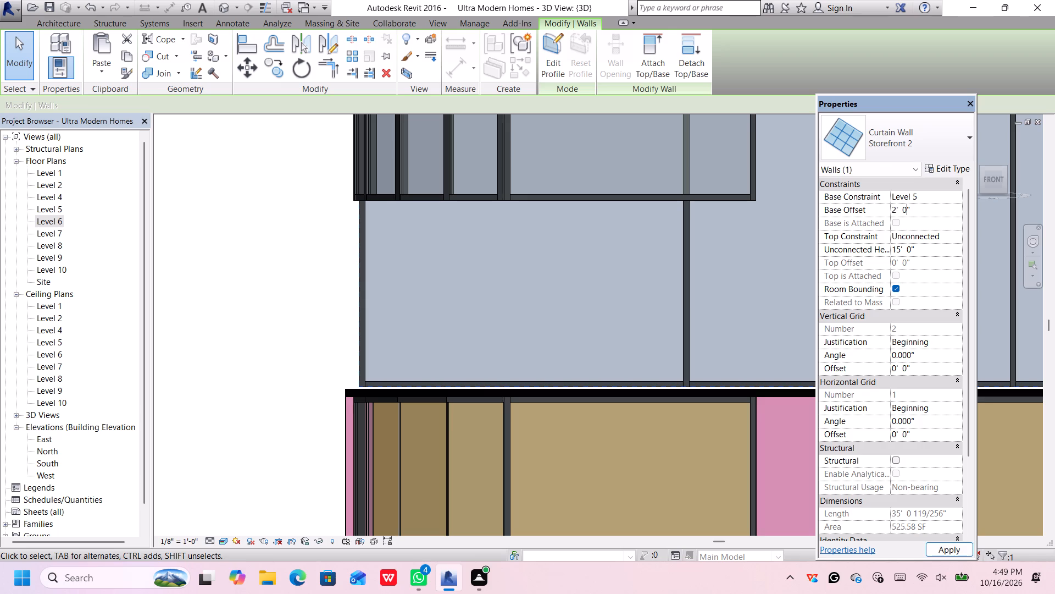
key(BackSpace)
key(9)
key(Return)
Set the straight front Storefront 2 curtain wall's base offset to 2' 9" and its base constraint to Level 5.
scroll(361, 349, down, 7)
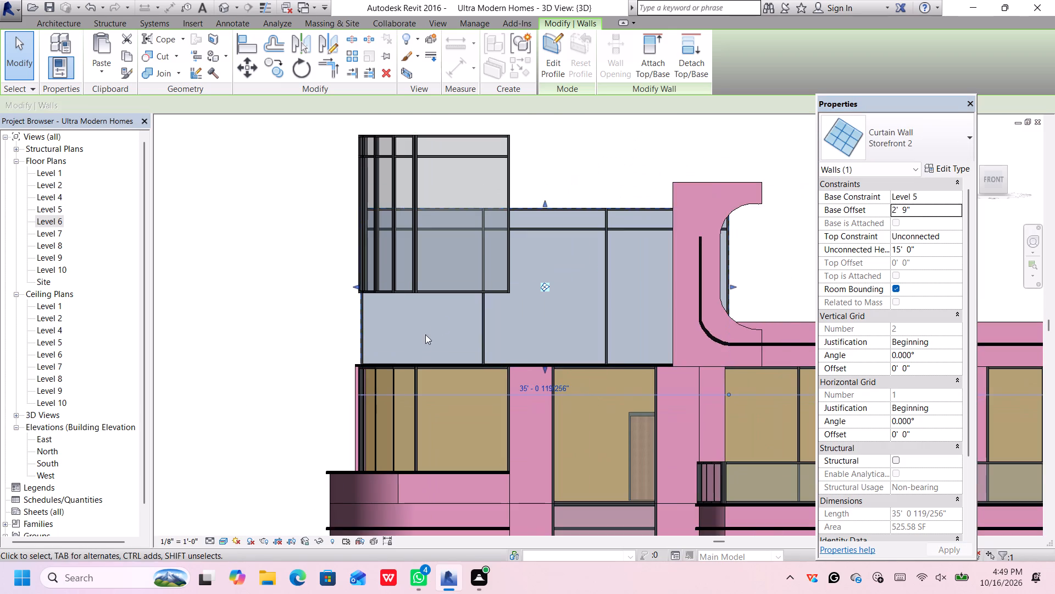
scroll(431, 325, down, 2)
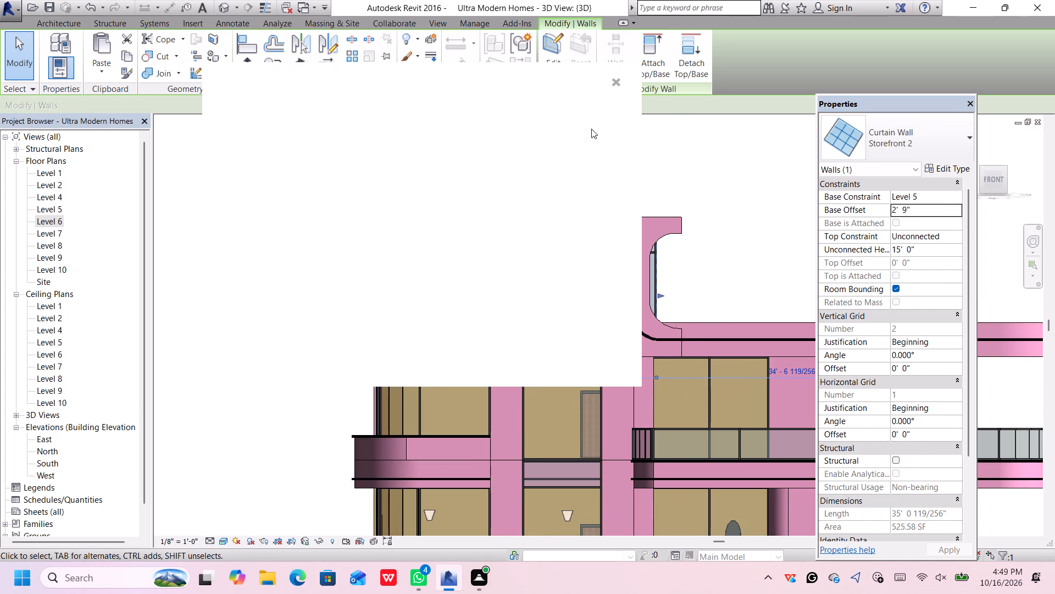
click(614, 80)
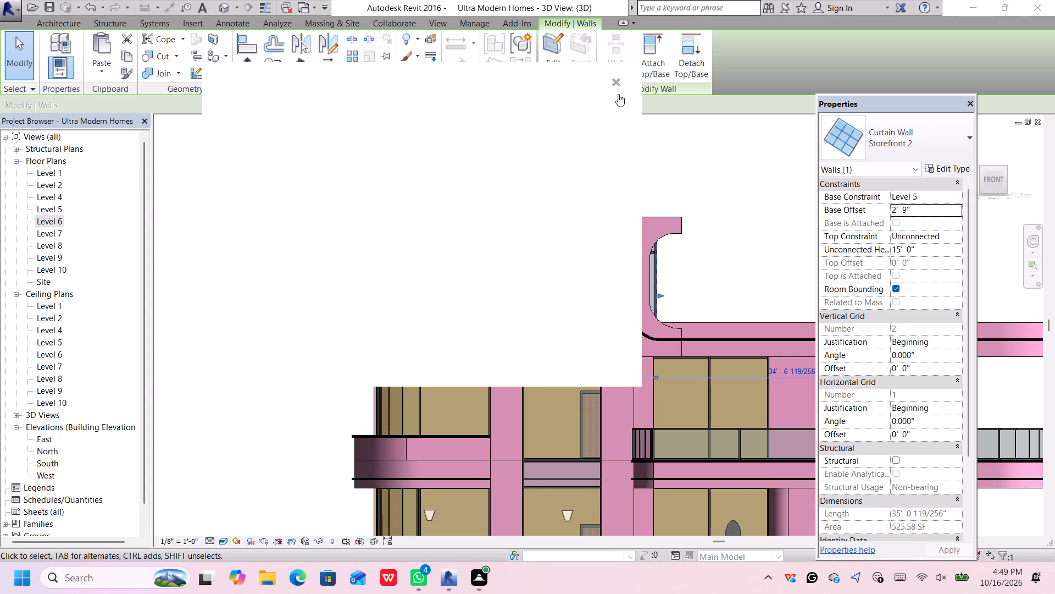
scroll(459, 186, up, 1)
click(462, 181)
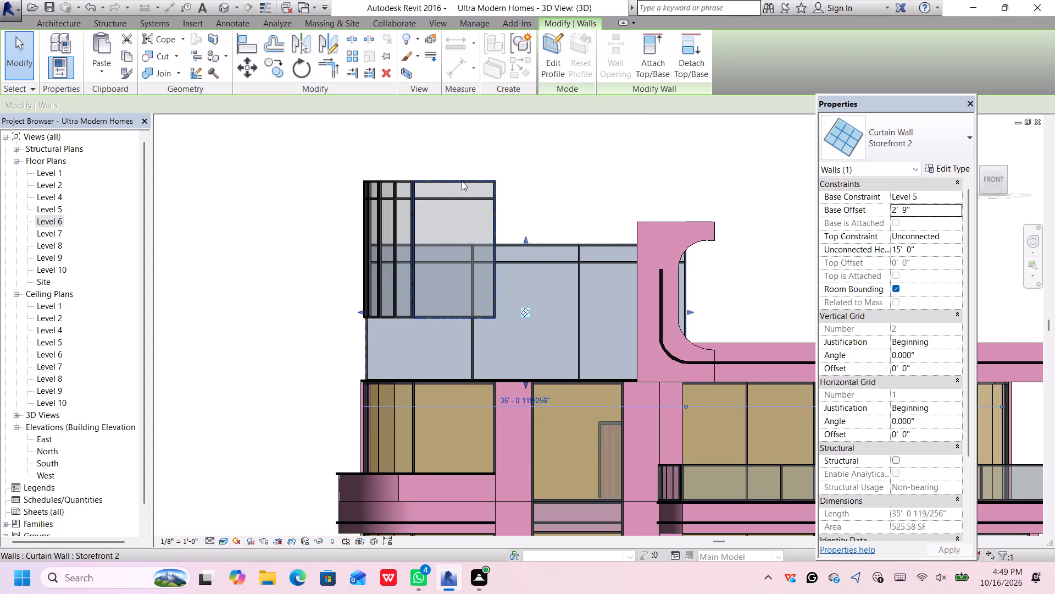
click(921, 208)
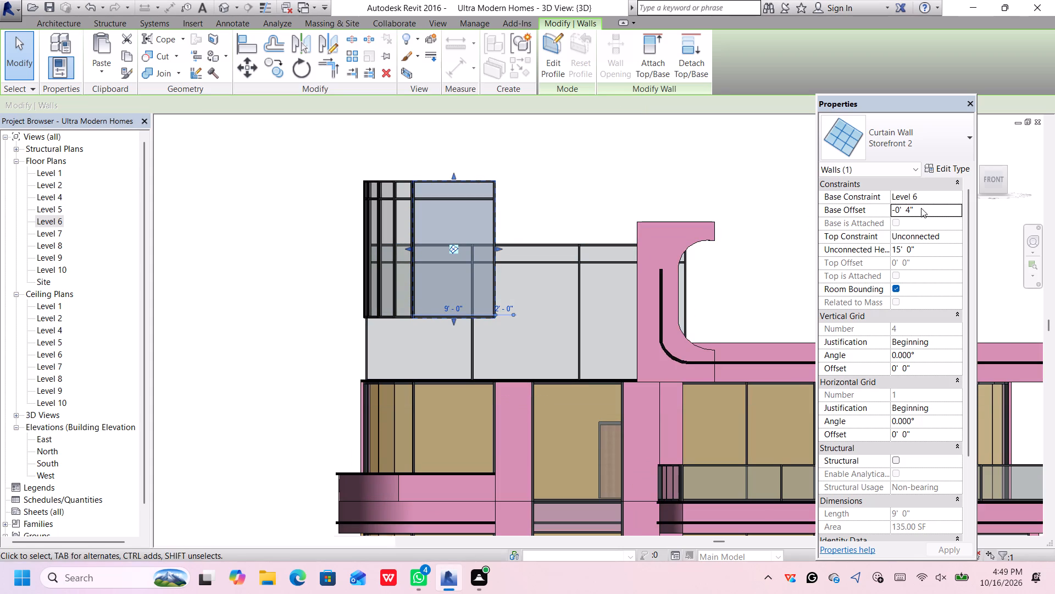
key(BackSpace)
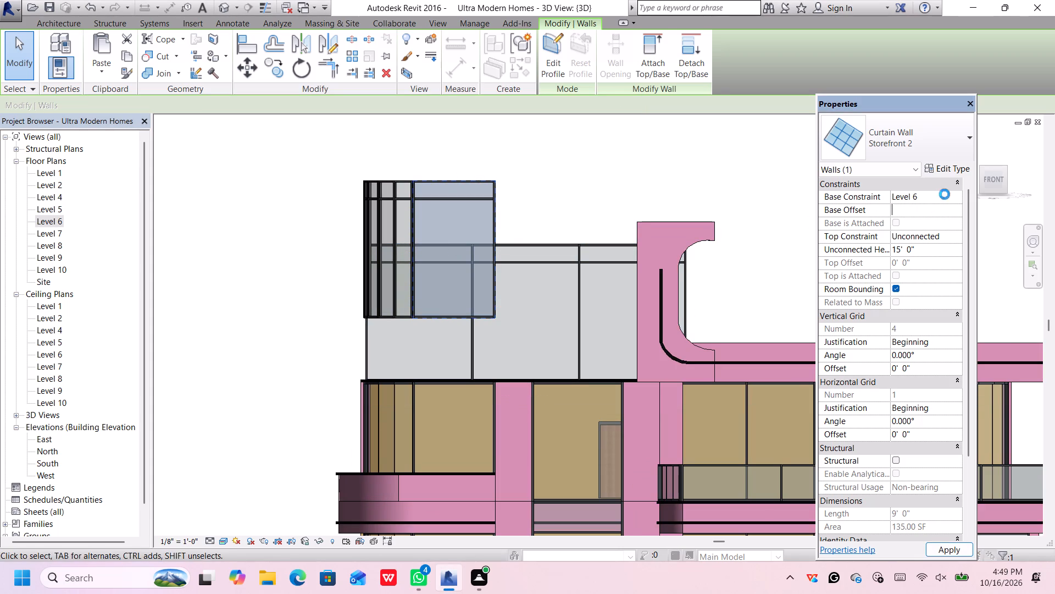
click(945, 194)
click(632, 220)
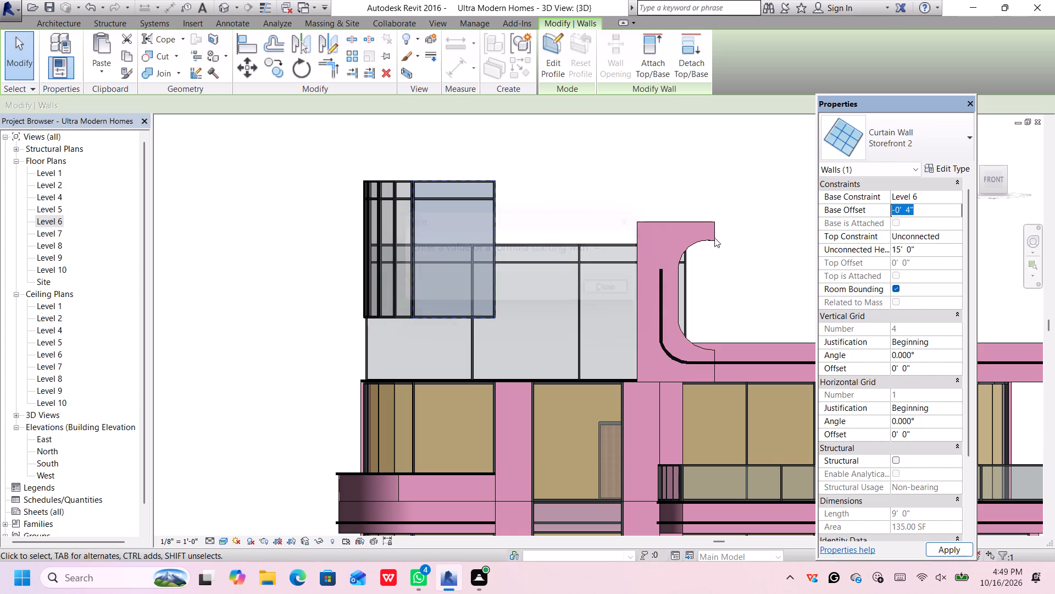
click(949, 210)
key(BackSpace)
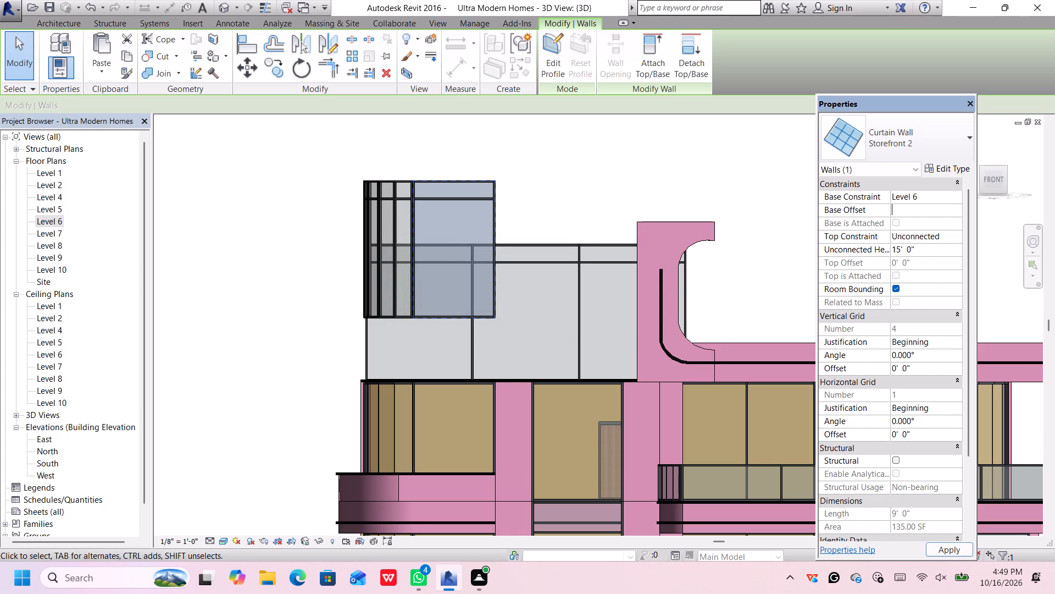
text(2')
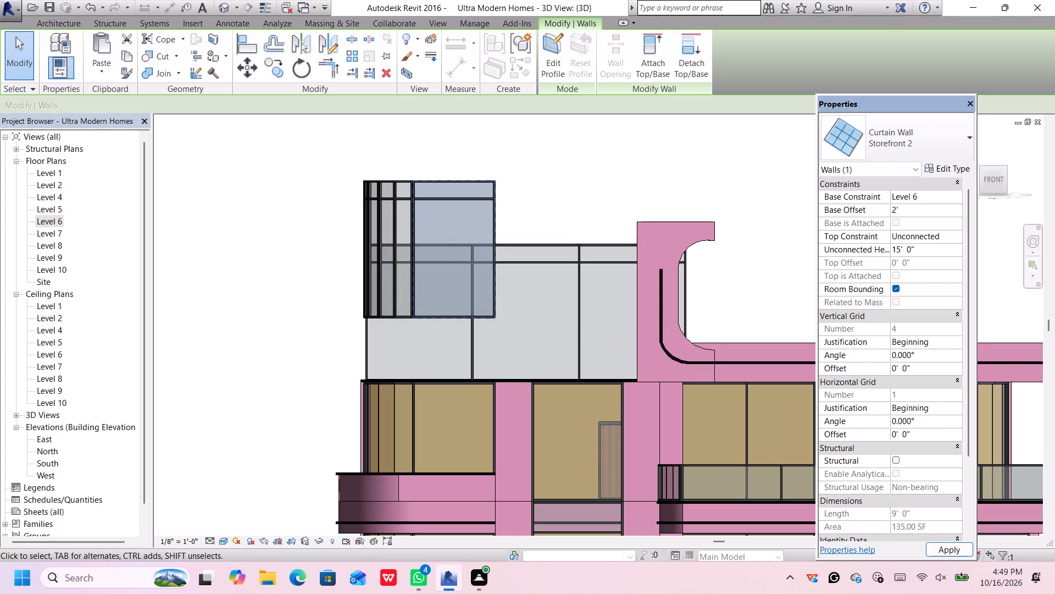
text(9")
click(949, 203)
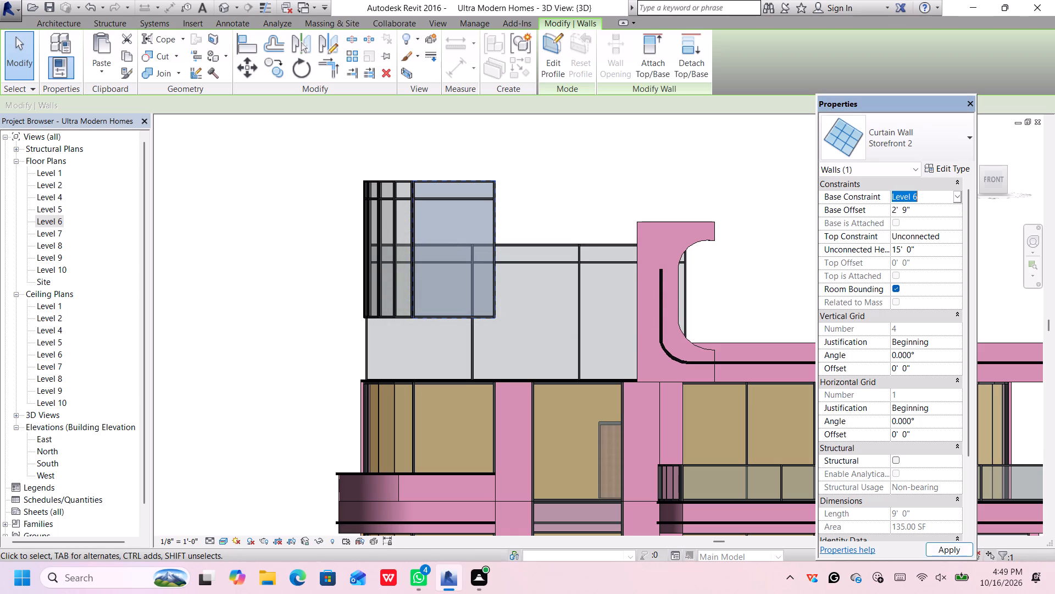
click(958, 197)
click(932, 234)
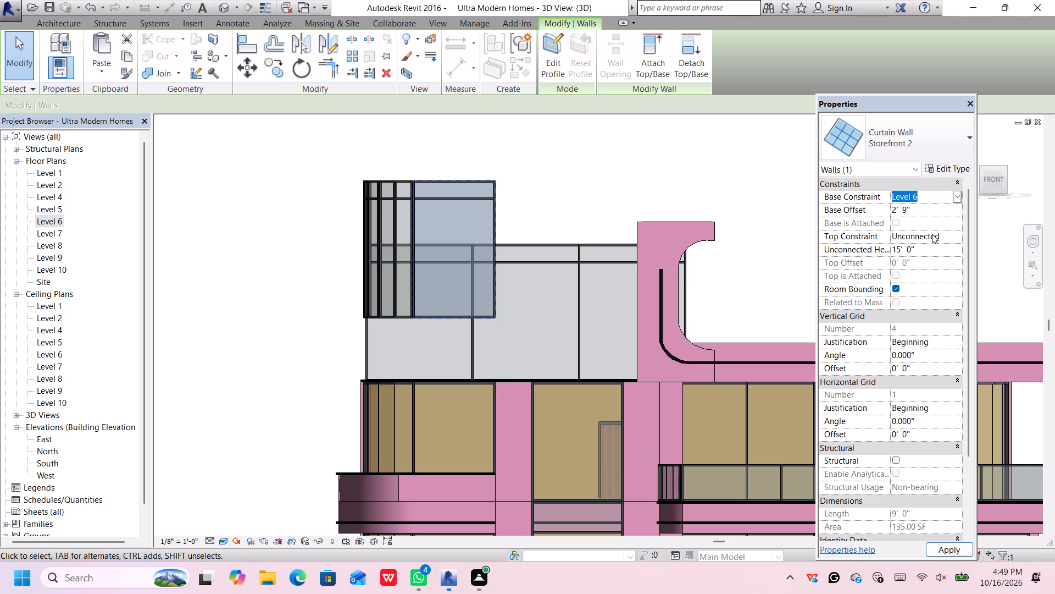
Set the curved corner Storefront 2 curtain wall's base offset to 2' 9" and its base constraint to Level 5.
click(408, 190)
click(419, 176)
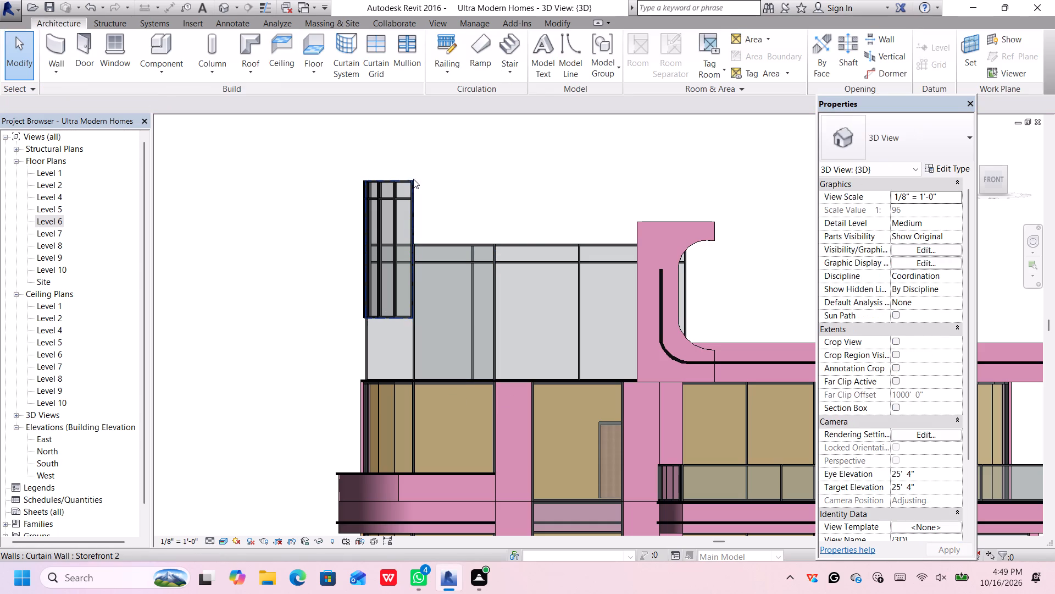
click(409, 186)
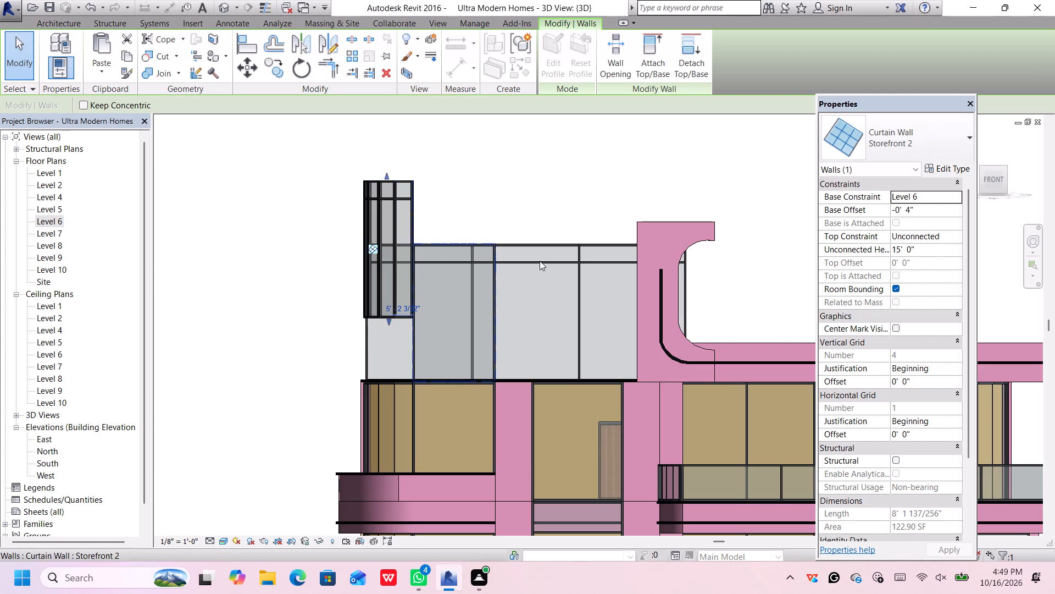
click(915, 207)
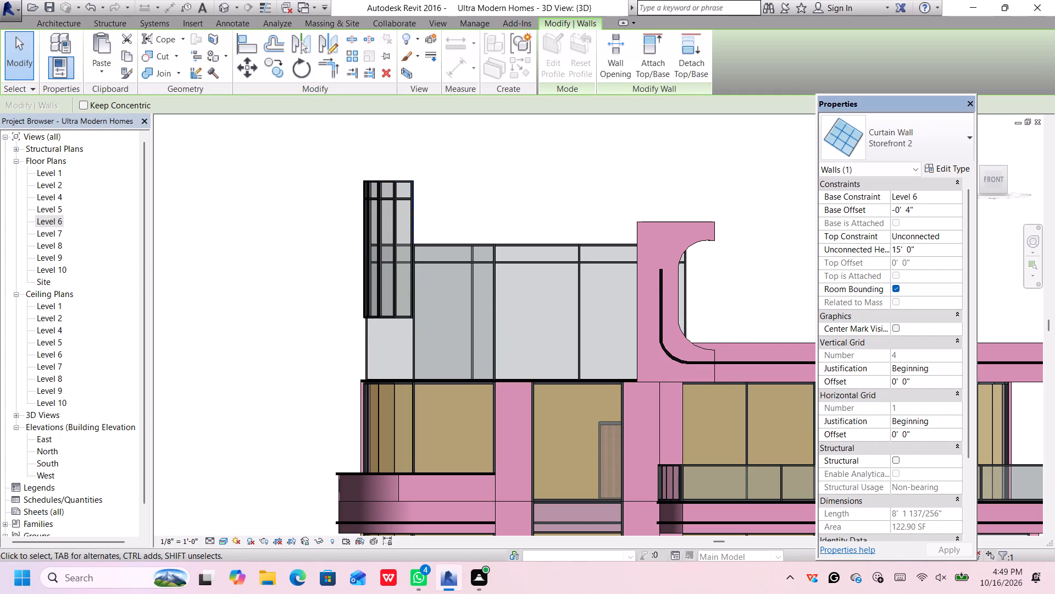
key(BackSpace)
key(BackSpace)
key(BackSpace)
key(BackSpace)
key(BackSpace)
key(BackSpace)
key(BackSpace)
key(BackSpace)
key(BackSpace)
key(BackSpace)
key(BackSpace)
key(BackSpace)
key(BackSpace)
key(BackSpace)
key(2)
key(apostrophe)
key(9)
key(shift+quotedbl)
click(959, 199)
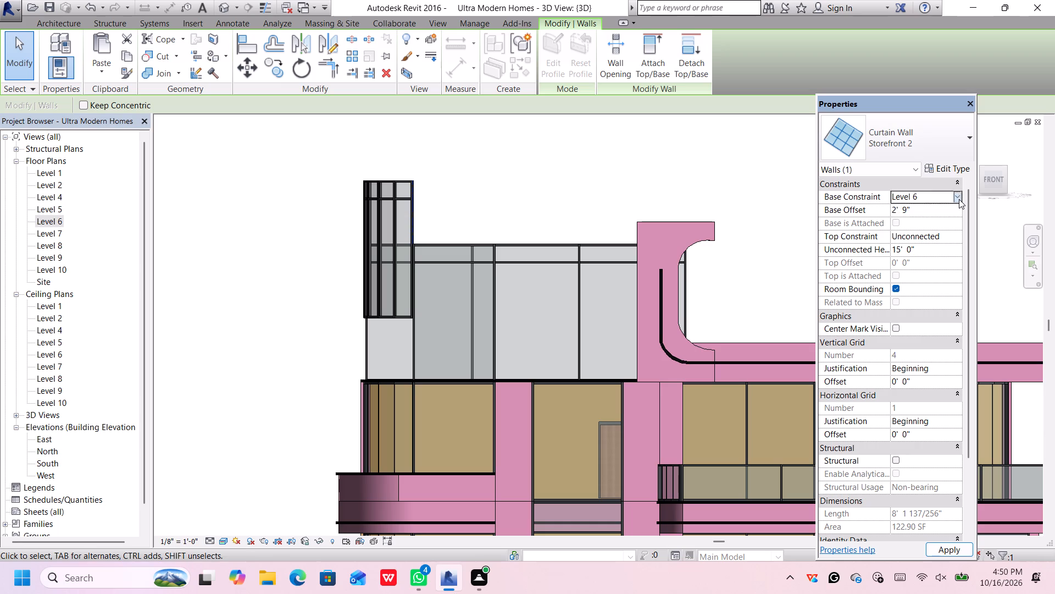
click(919, 227)
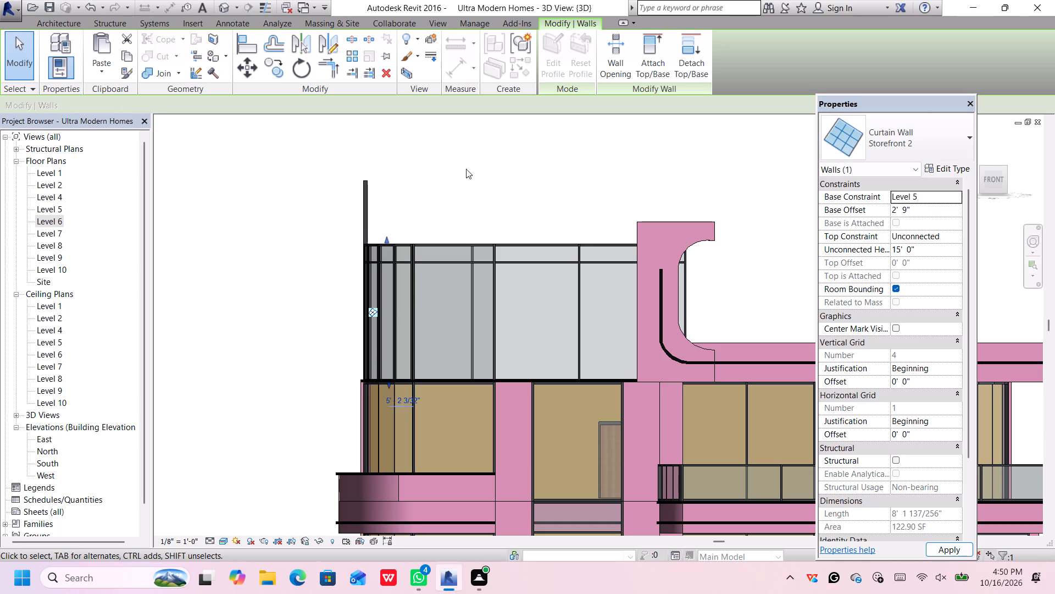
Set the long straight Storefront 2 curtain wall on the house's left side to base offset 2' 9" and base constraint Level 5.
scroll(368, 199, up, 1)
click(365, 197)
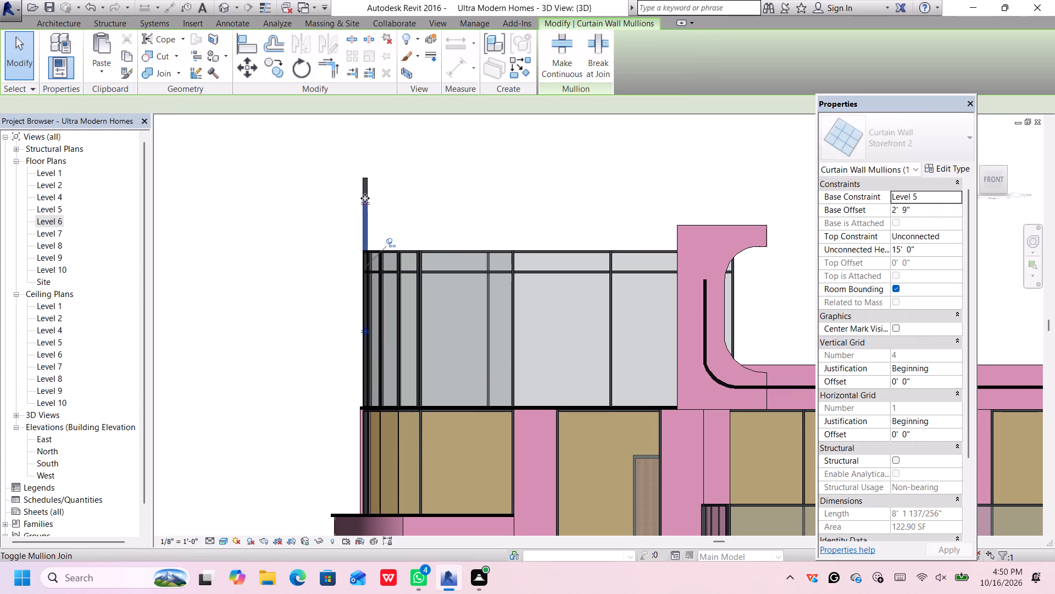
click(368, 182)
scroll(376, 182, down, 5)
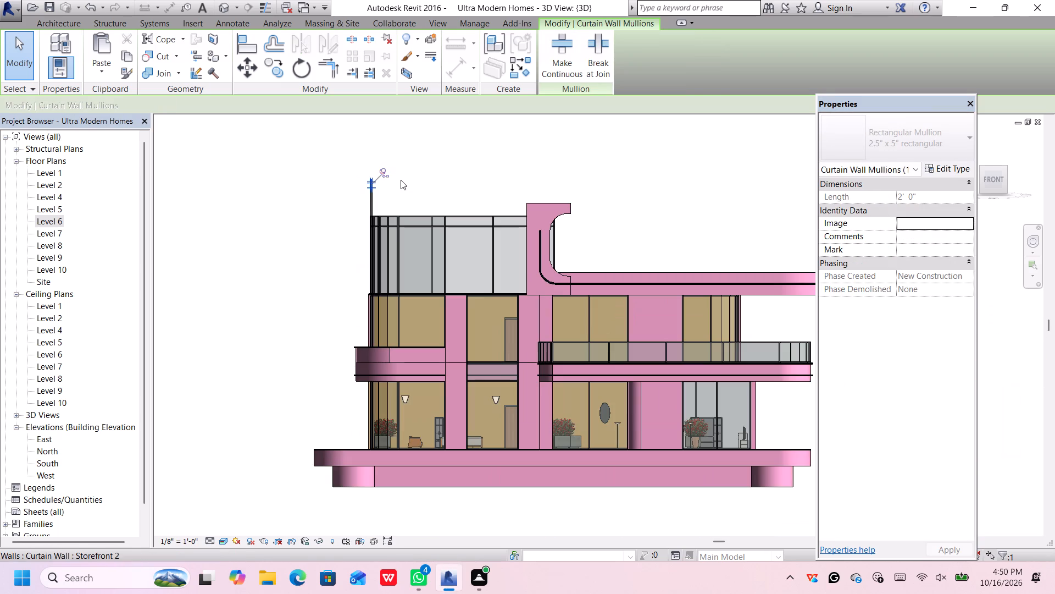
drag(415, 155, 349, 191)
click(465, 168)
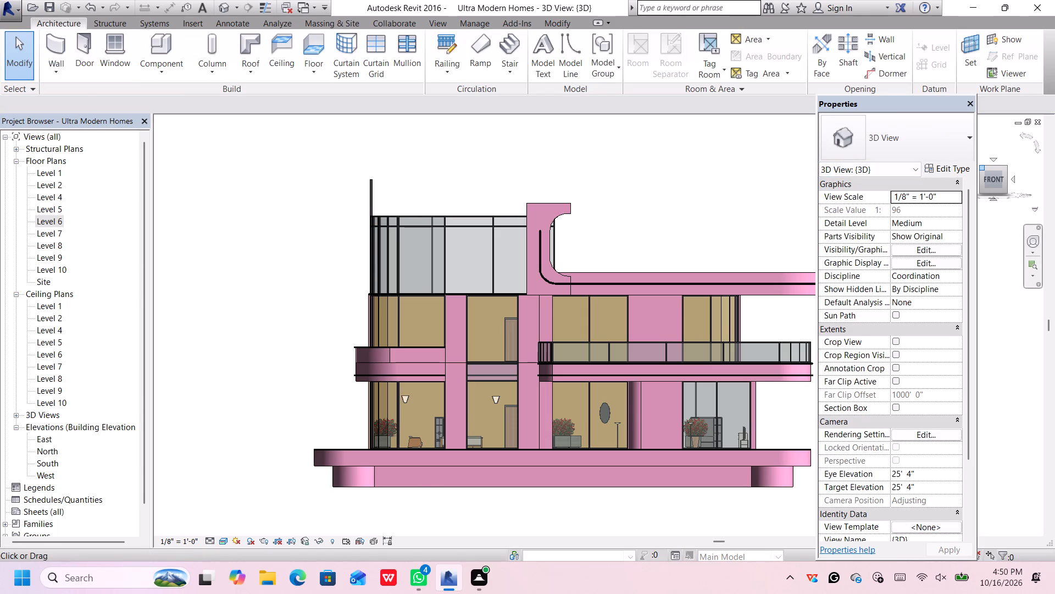
click(982, 168)
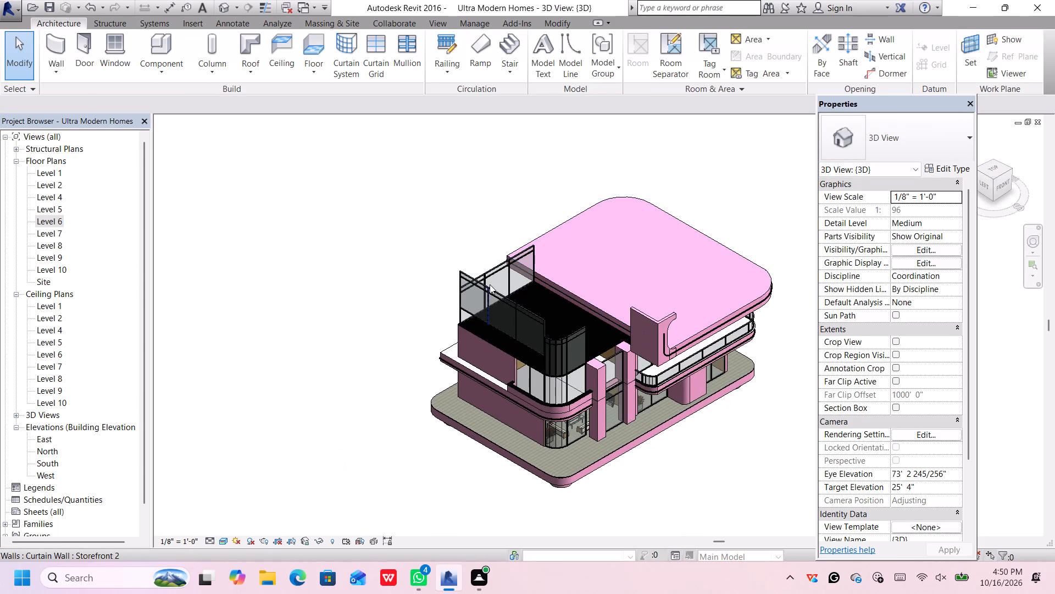
click(491, 289)
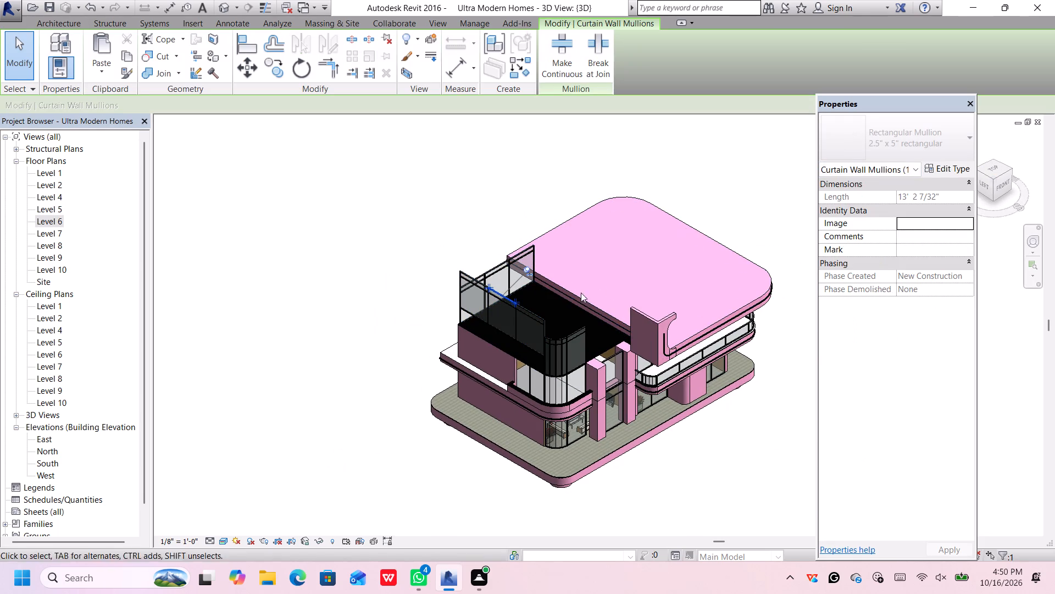
scroll(436, 278, up, 4)
click(459, 269)
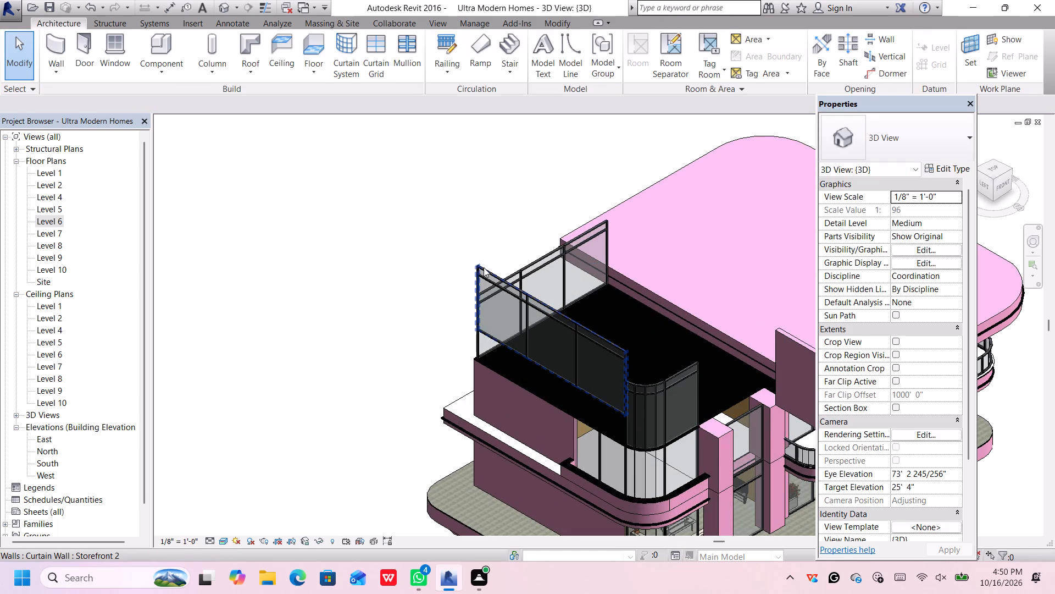
click(484, 267)
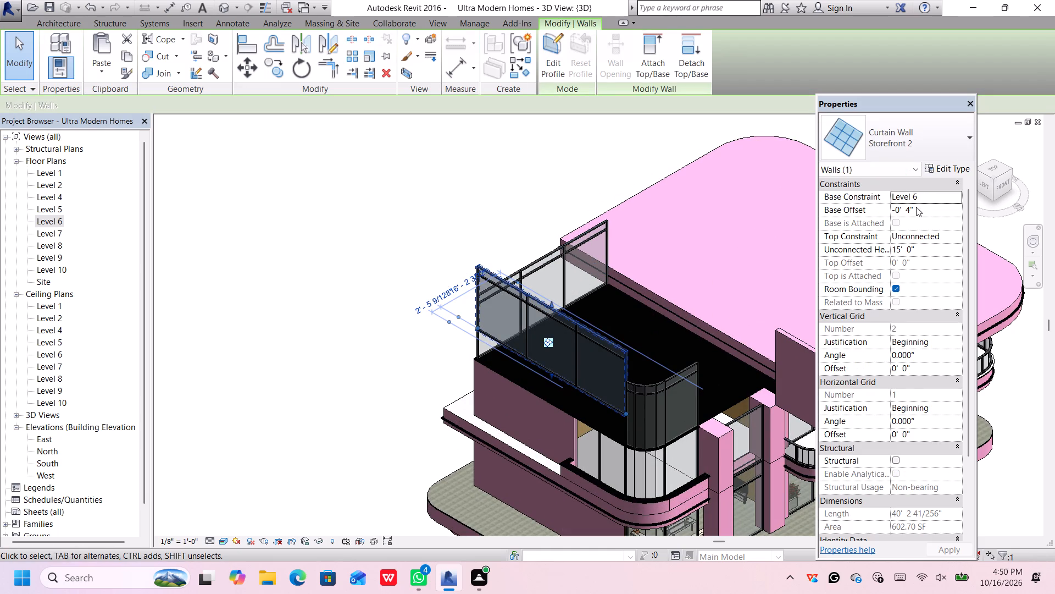
click(919, 207)
key(BackSpace)
key(BackSpace)
key(BackSpace)
key(BackSpace)
key(BackSpace)
key(BackSpace)
key(BackSpace)
key(BackSpace)
key(BackSpace)
key(BackSpace)
key(BackSpace)
key(BackSpace)
key(BackSpace)
key(BackSpace)
key(BackSpace)
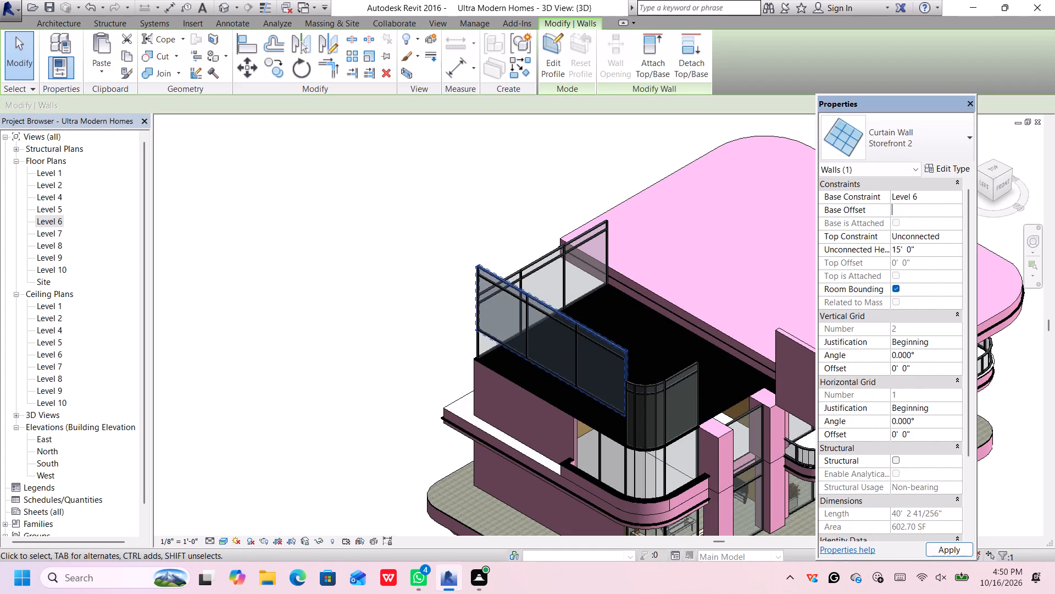
text(2')
text(9")
click(960, 194)
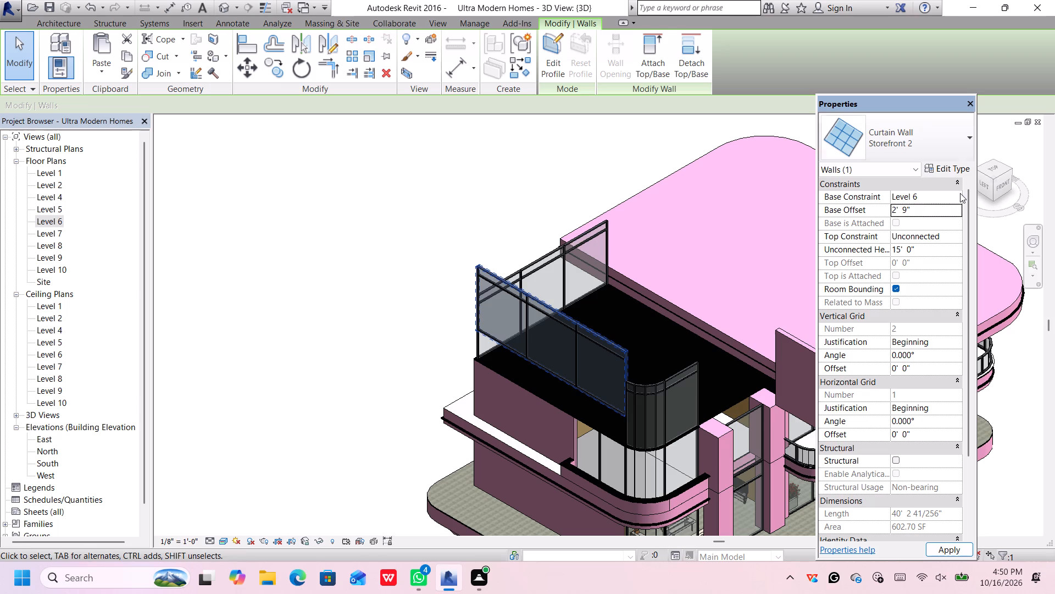
click(916, 228)
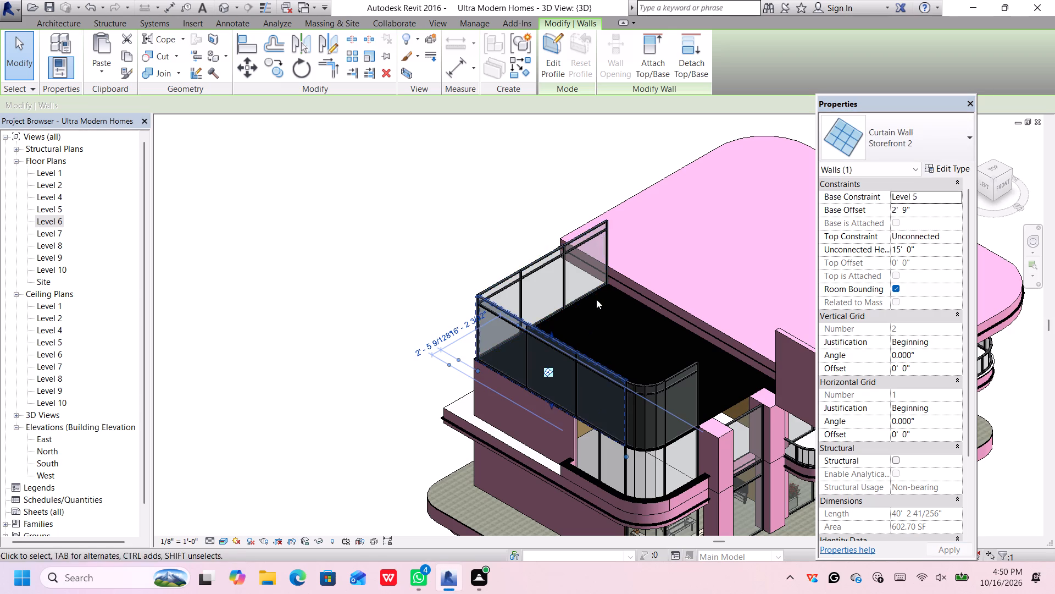
click(476, 243)
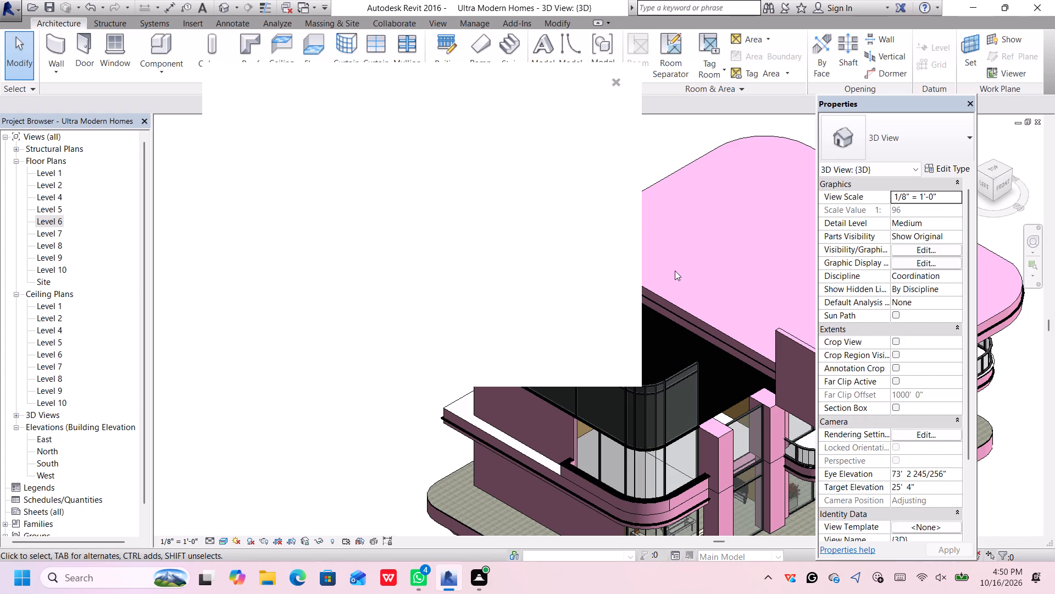
click(618, 79)
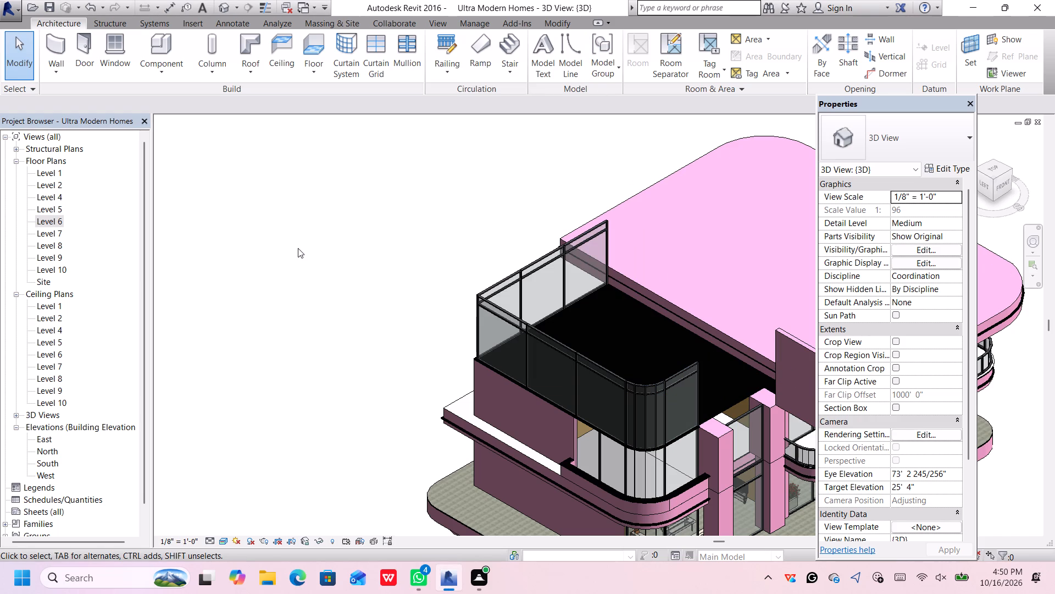
Paint the top face of the smaller roof slab with the Steel, Paint Finish, Ivory, Glossy material.
scroll(549, 384, up, 5)
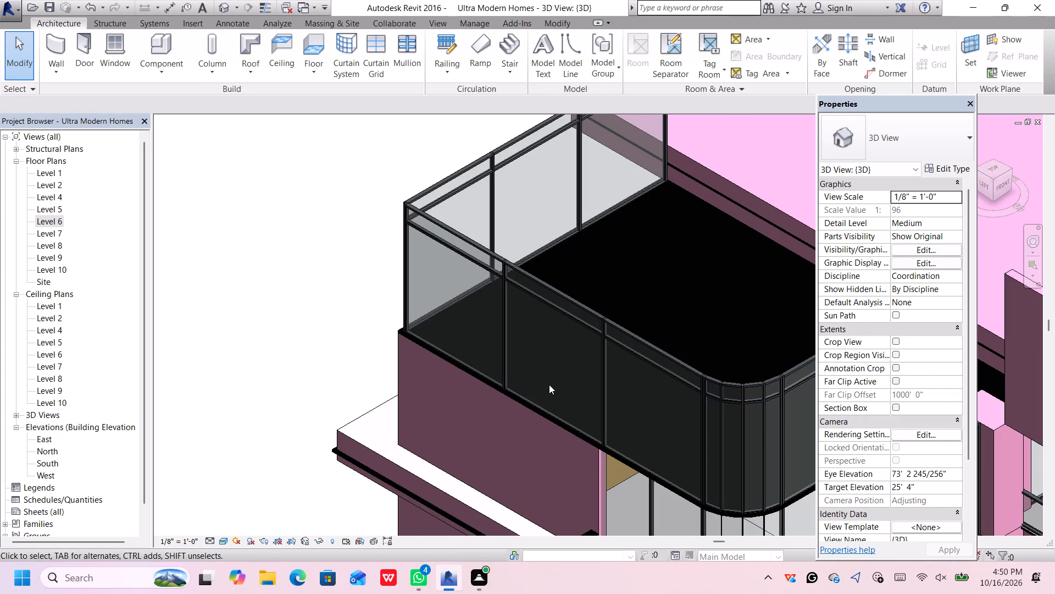
scroll(549, 381, down, 4)
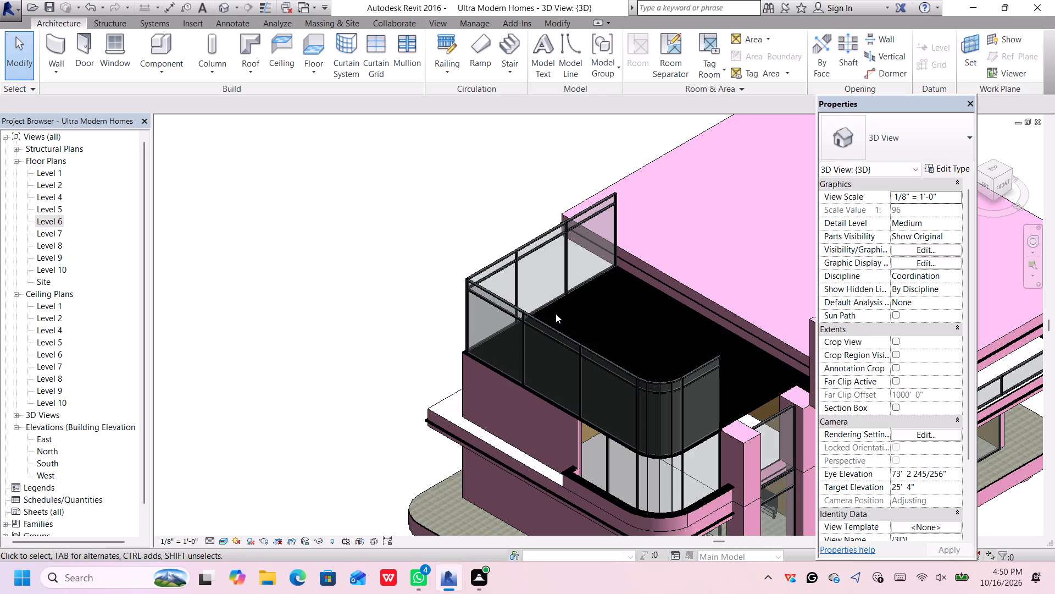
click(554, 28)
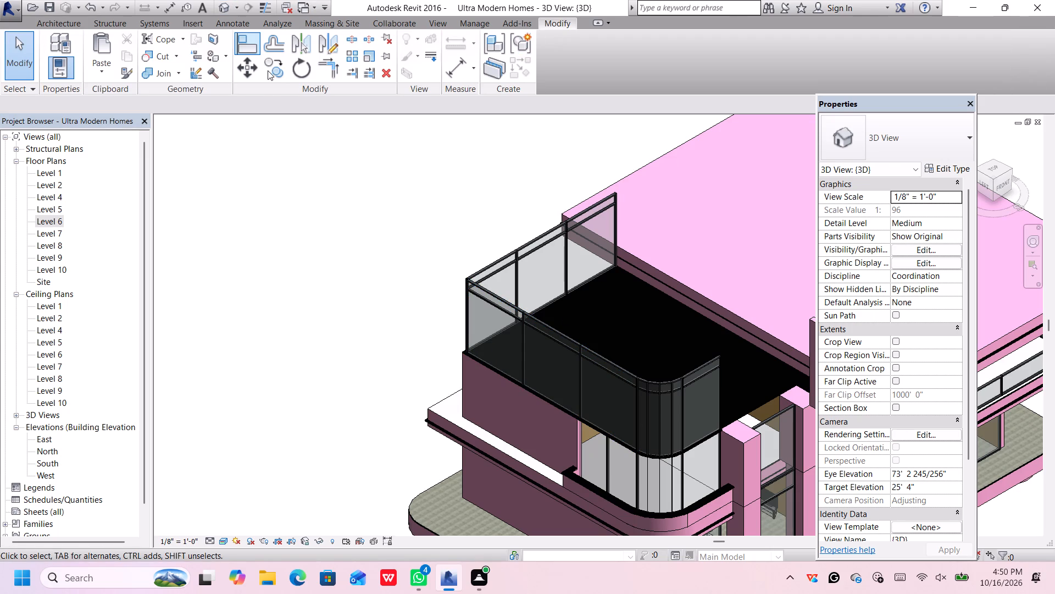
click(285, 62)
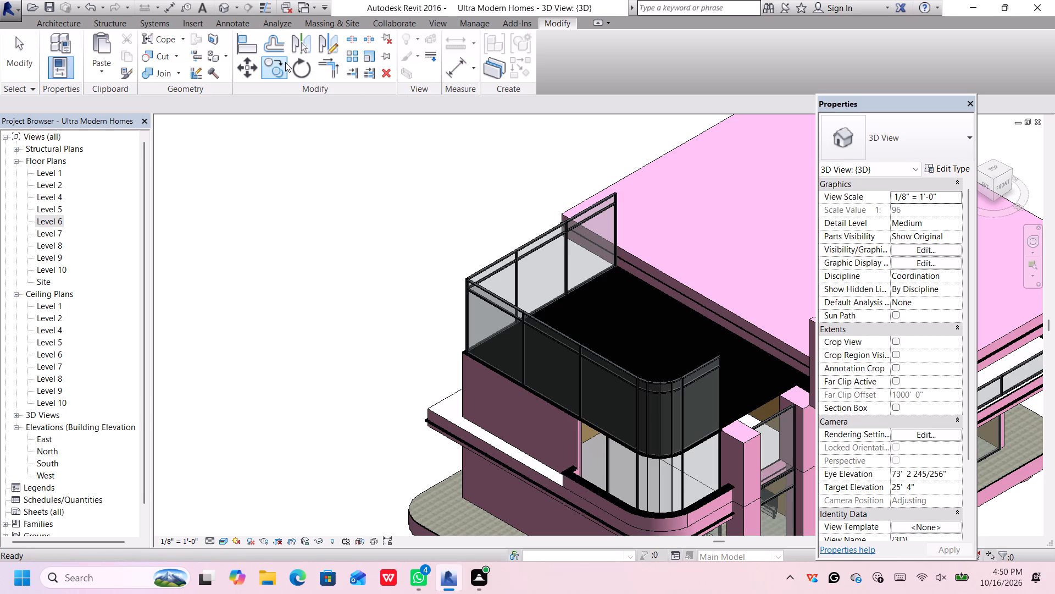
click(218, 53)
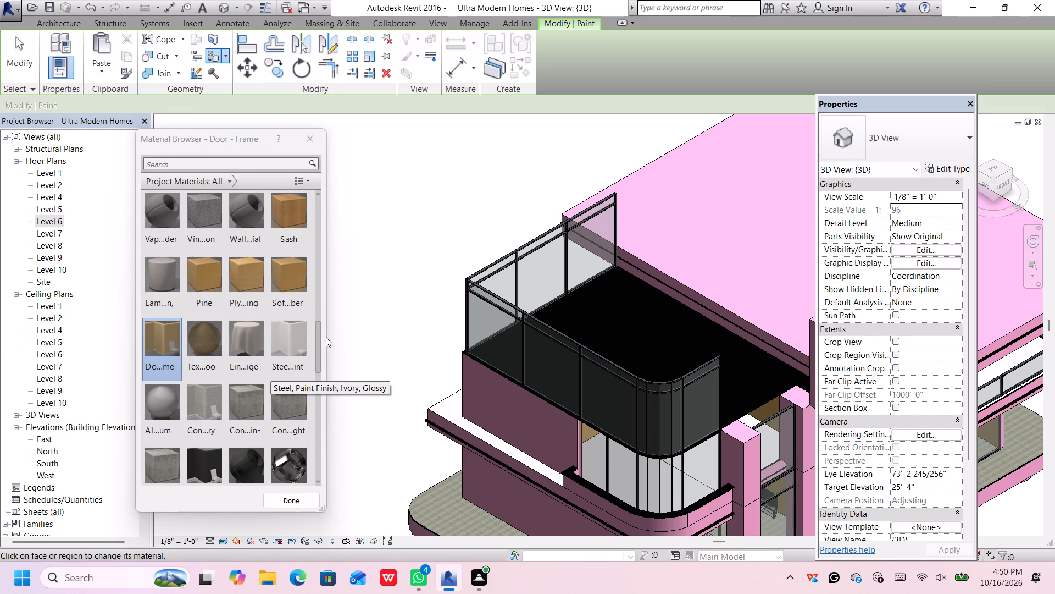
click(285, 340)
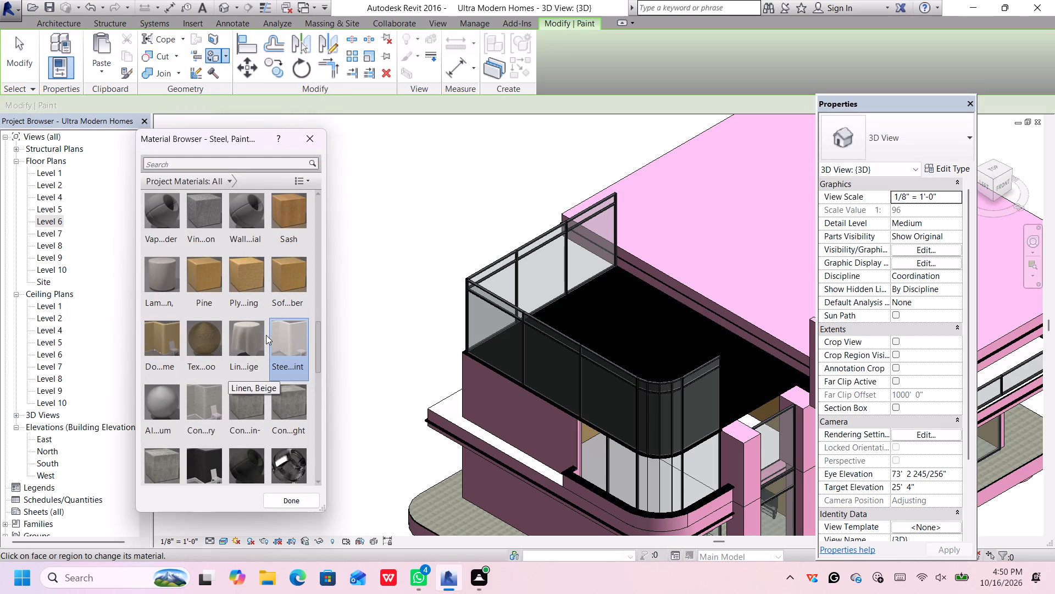
click(605, 304)
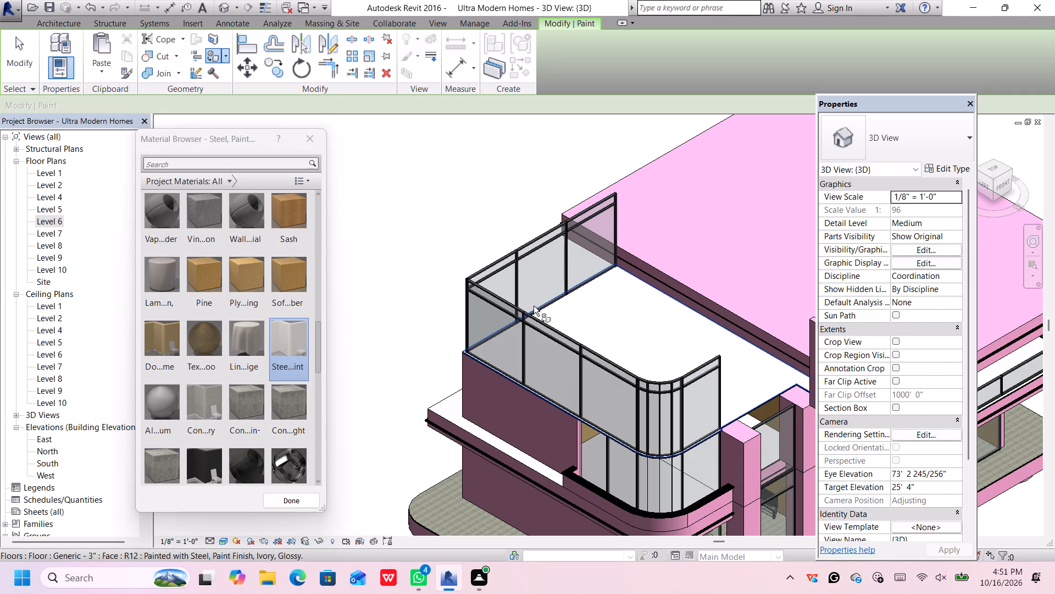
scroll(346, 316, down, 3)
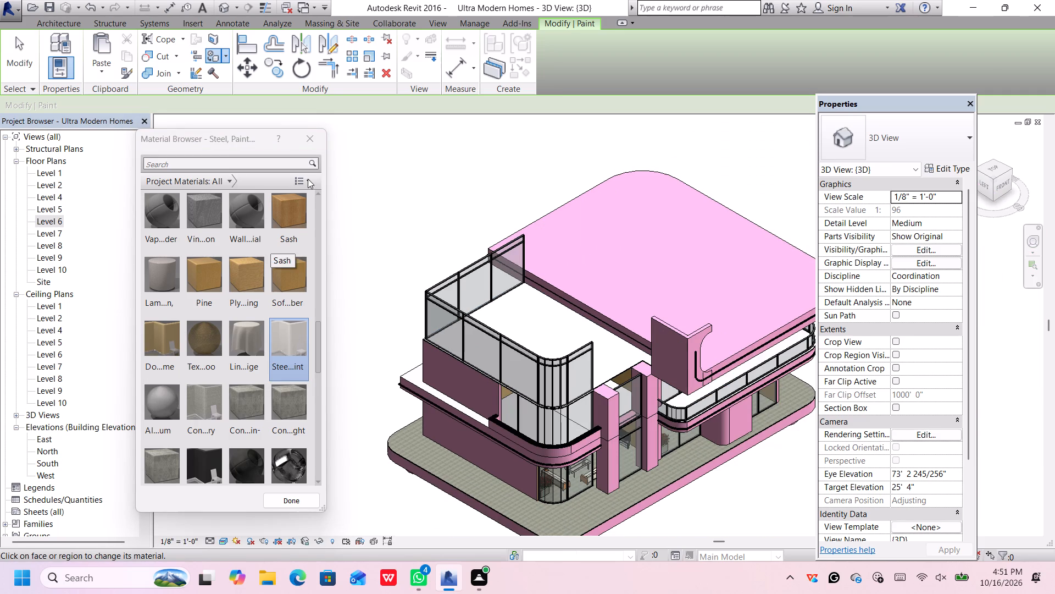
click(308, 137)
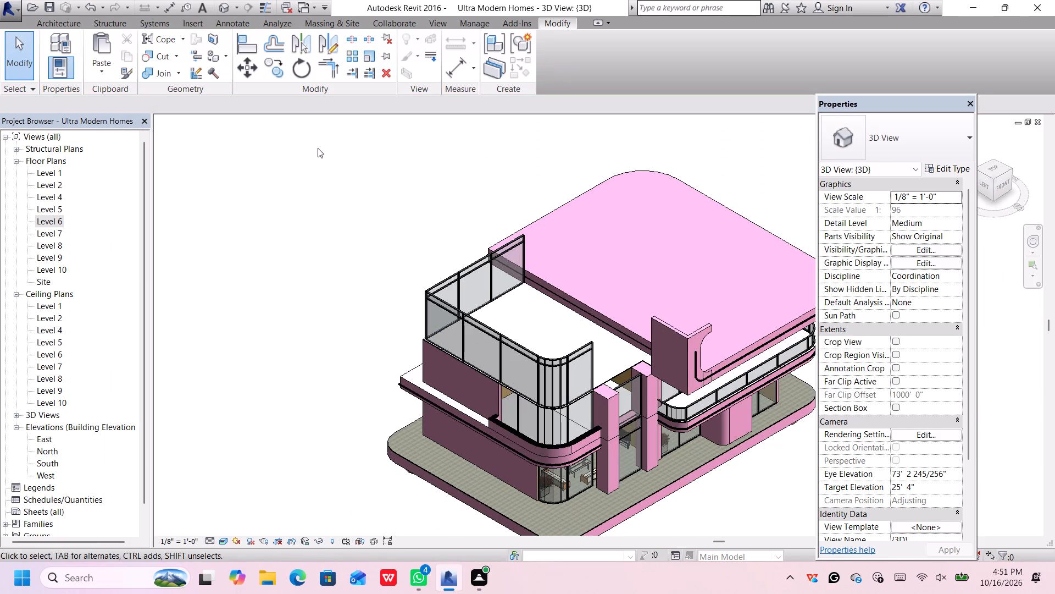
Examine the curved corner curtain wall and the open slab edge beside the front columns.
scroll(623, 405, up, 10)
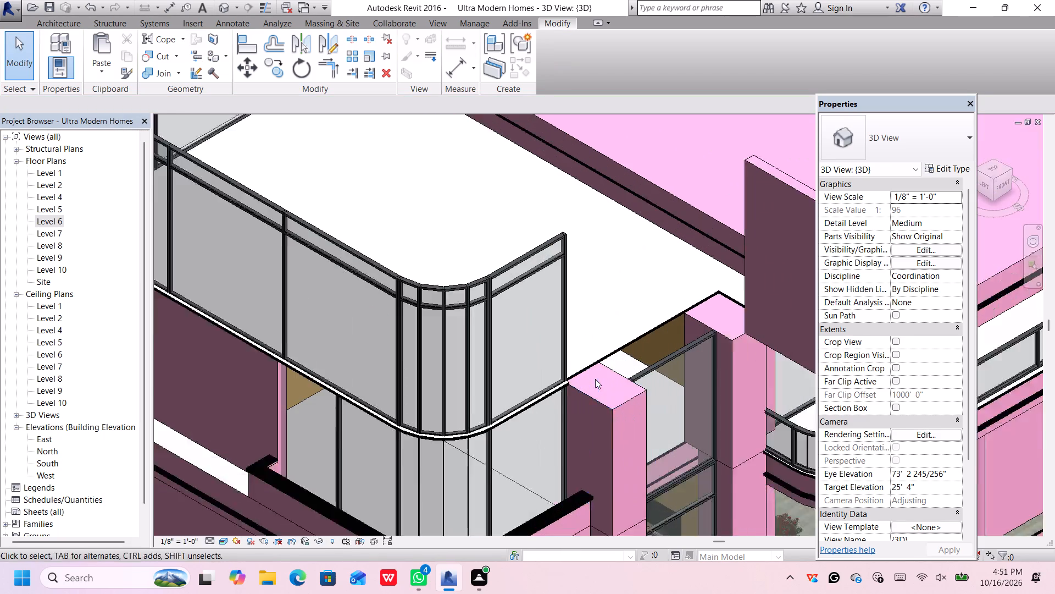
scroll(586, 326, down, 6)
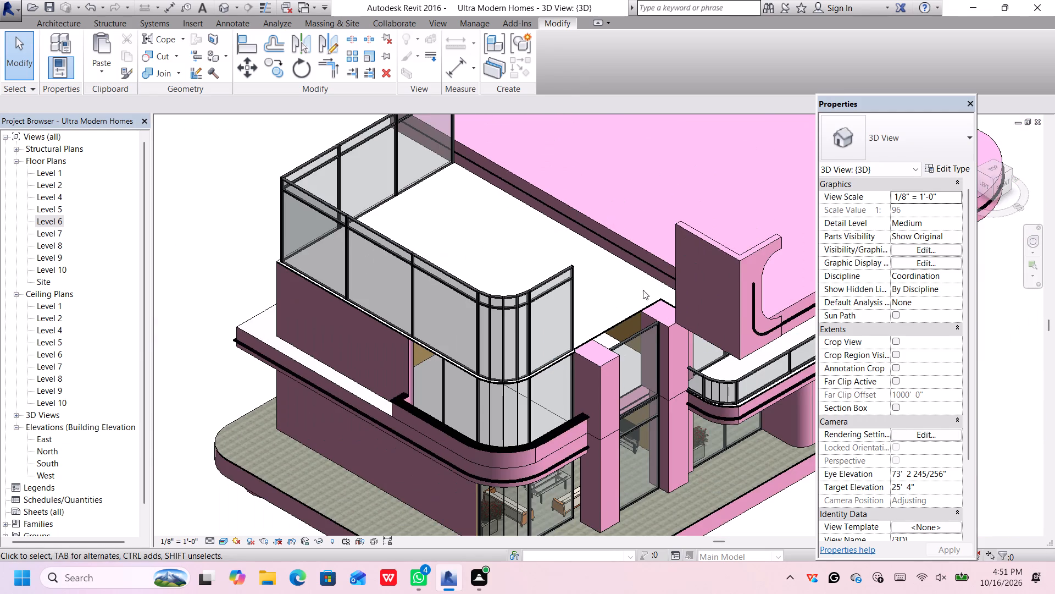
scroll(663, 281, down, 3)
scroll(631, 289, up, 1)
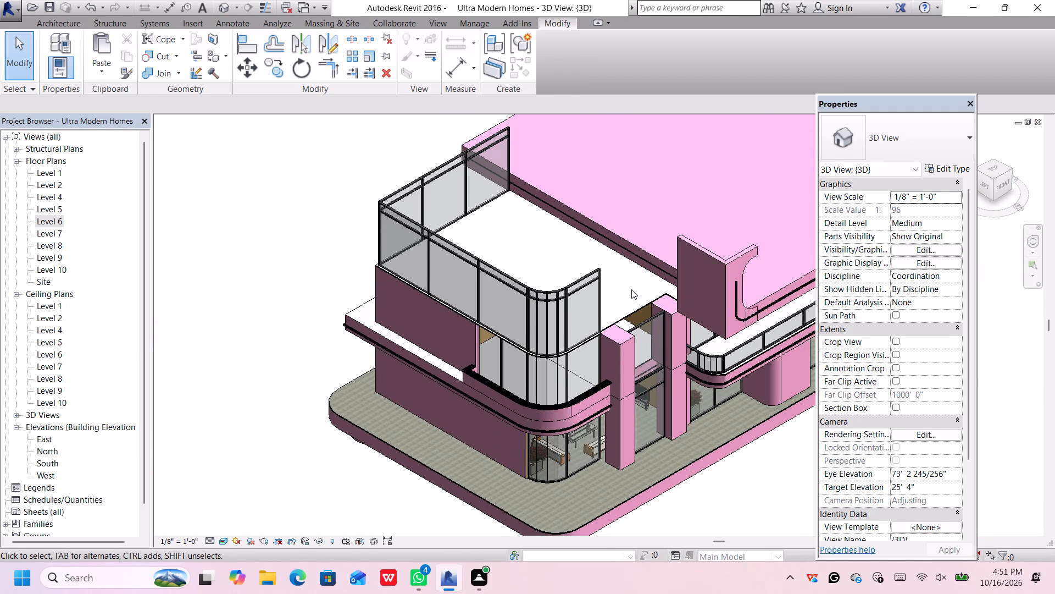
scroll(631, 289, up, 2)
scroll(546, 326, up, 4)
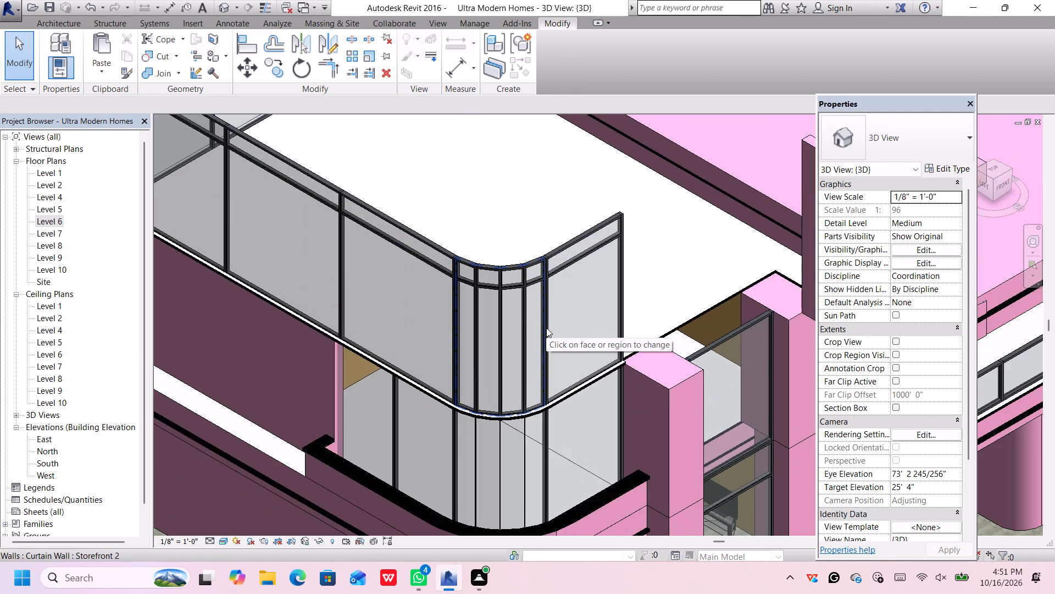
scroll(590, 343, down, 4)
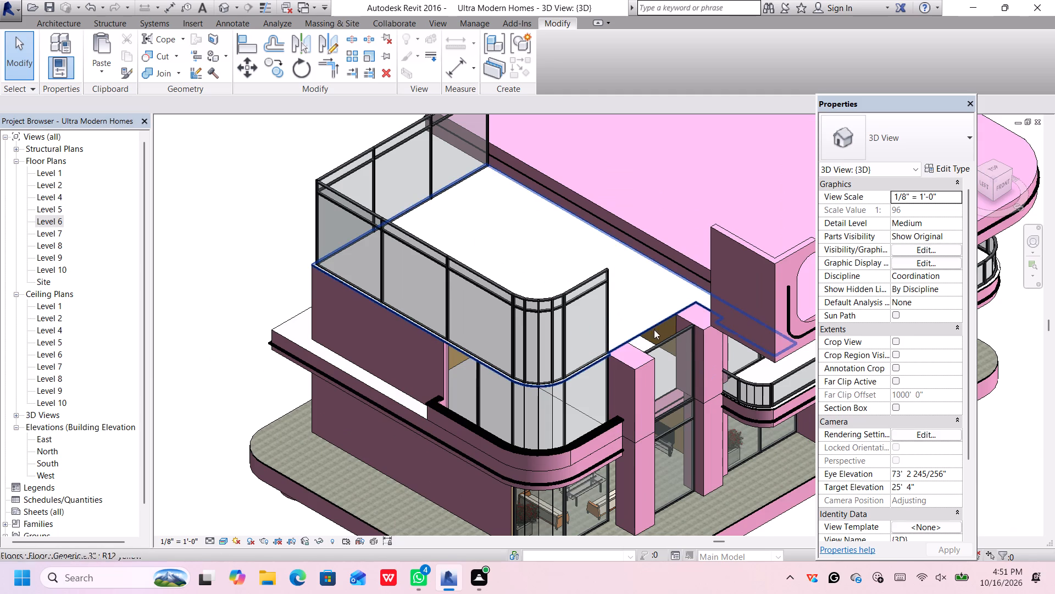
scroll(662, 332, down, 1)
scroll(695, 315, up, 4)
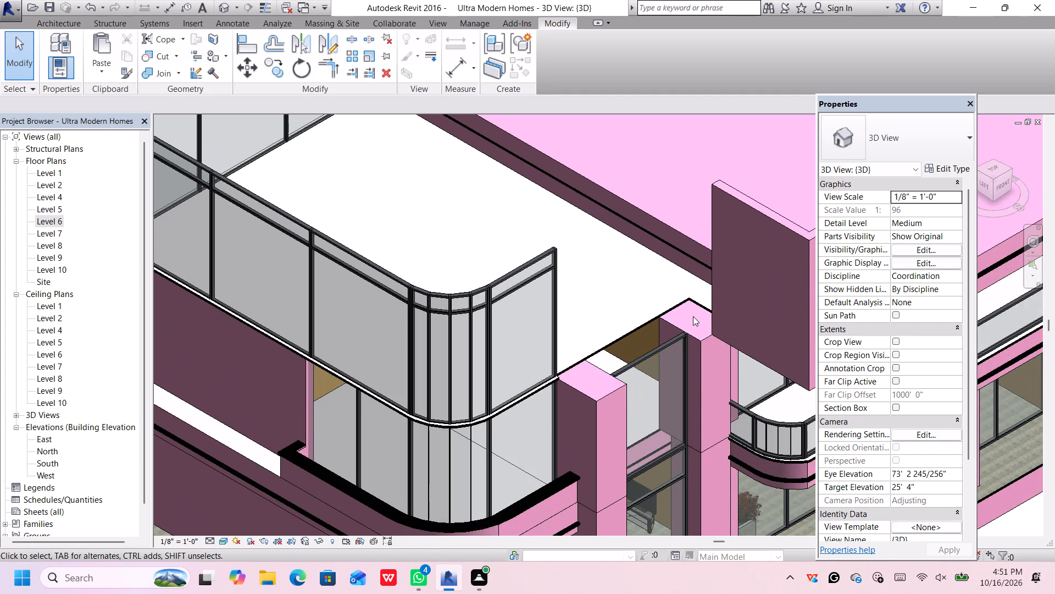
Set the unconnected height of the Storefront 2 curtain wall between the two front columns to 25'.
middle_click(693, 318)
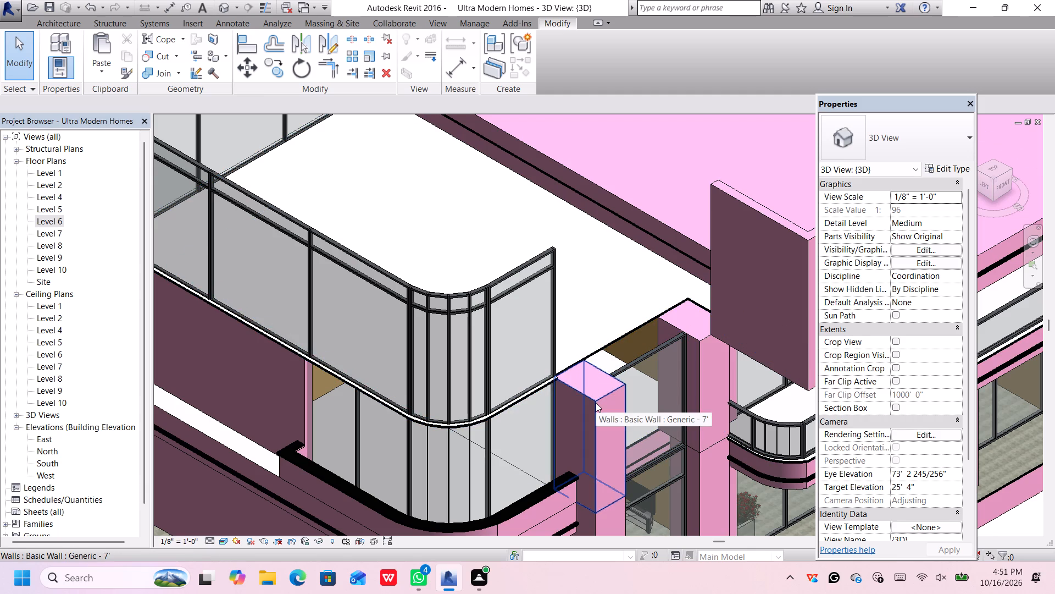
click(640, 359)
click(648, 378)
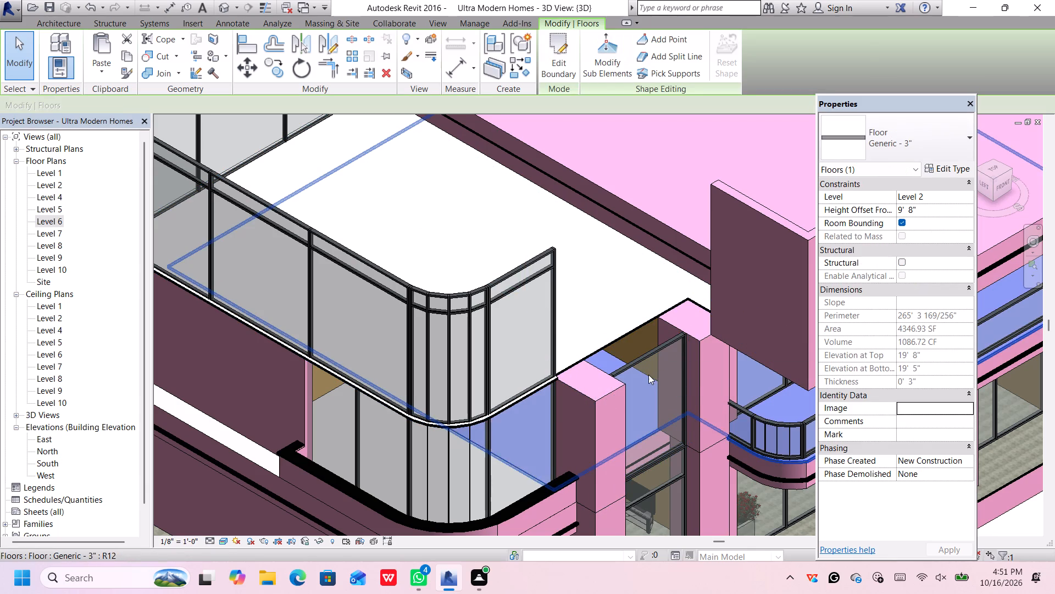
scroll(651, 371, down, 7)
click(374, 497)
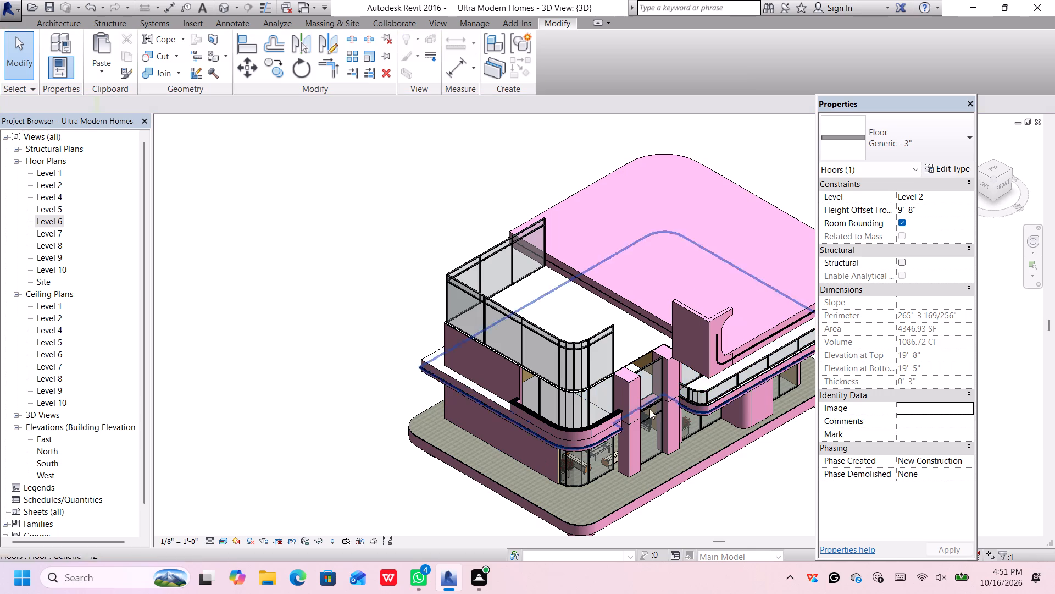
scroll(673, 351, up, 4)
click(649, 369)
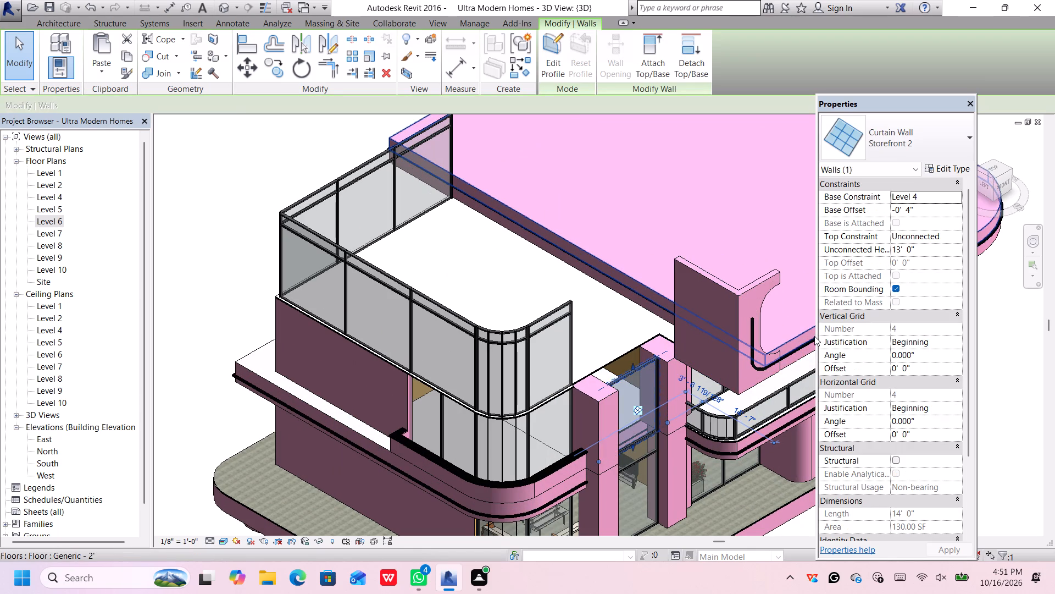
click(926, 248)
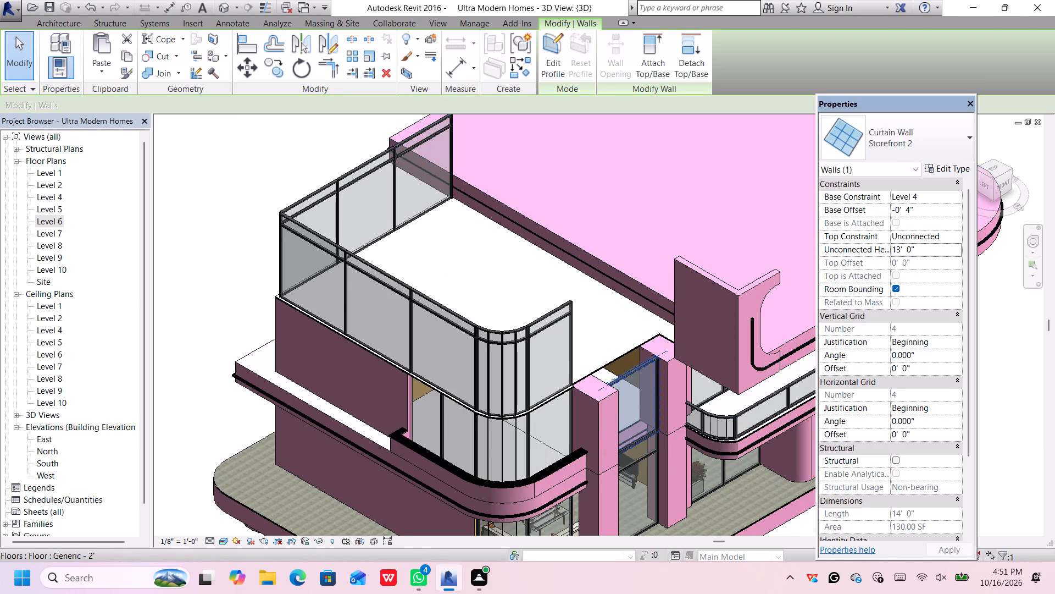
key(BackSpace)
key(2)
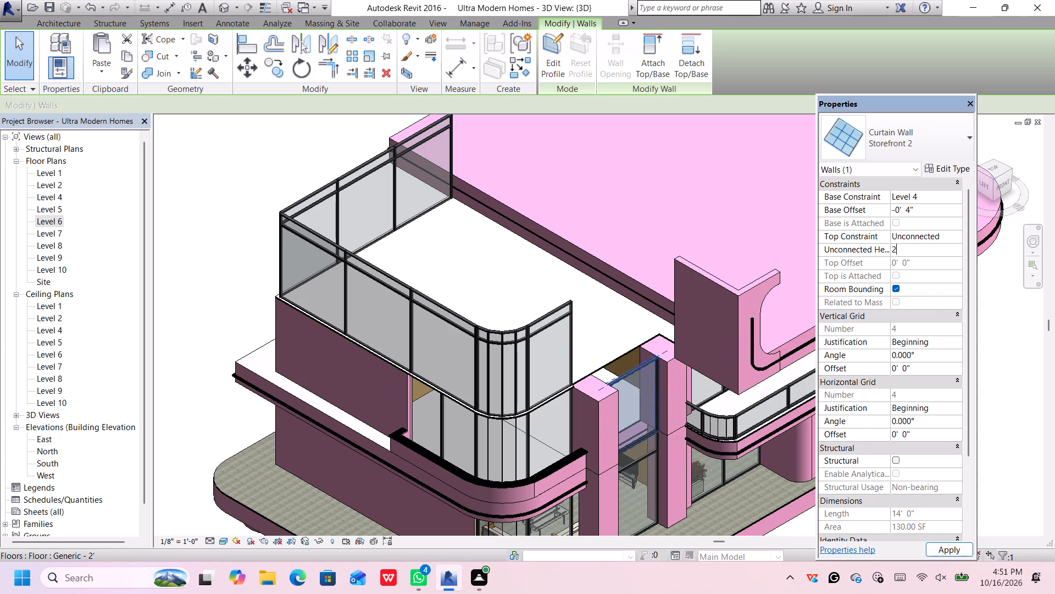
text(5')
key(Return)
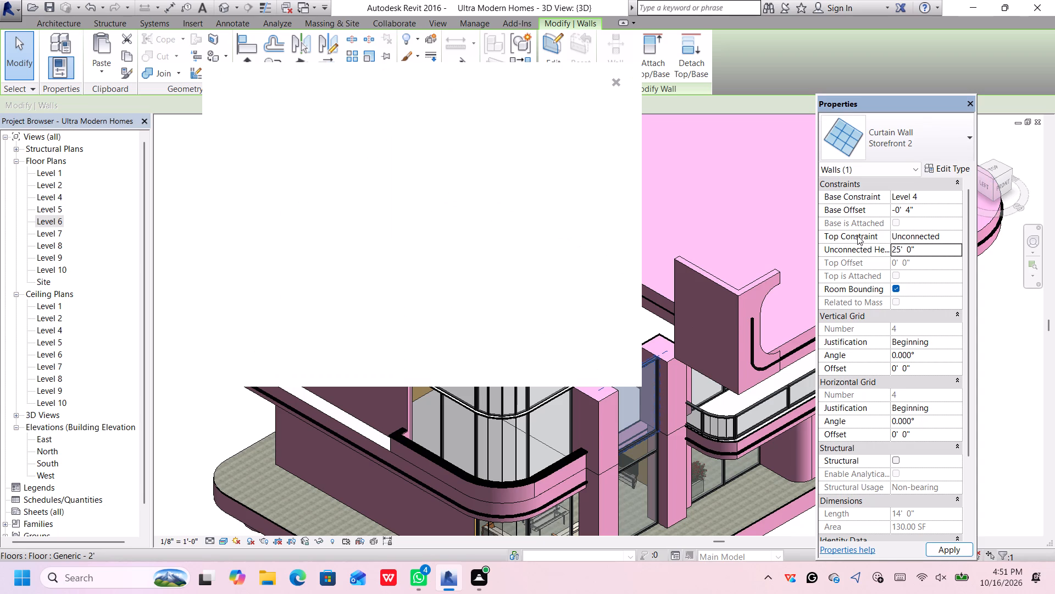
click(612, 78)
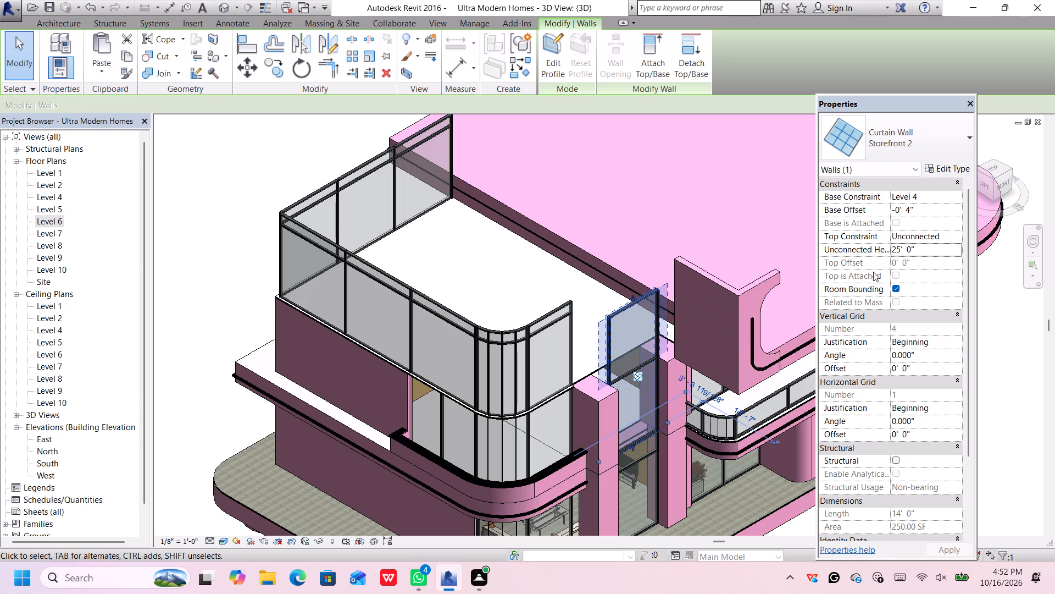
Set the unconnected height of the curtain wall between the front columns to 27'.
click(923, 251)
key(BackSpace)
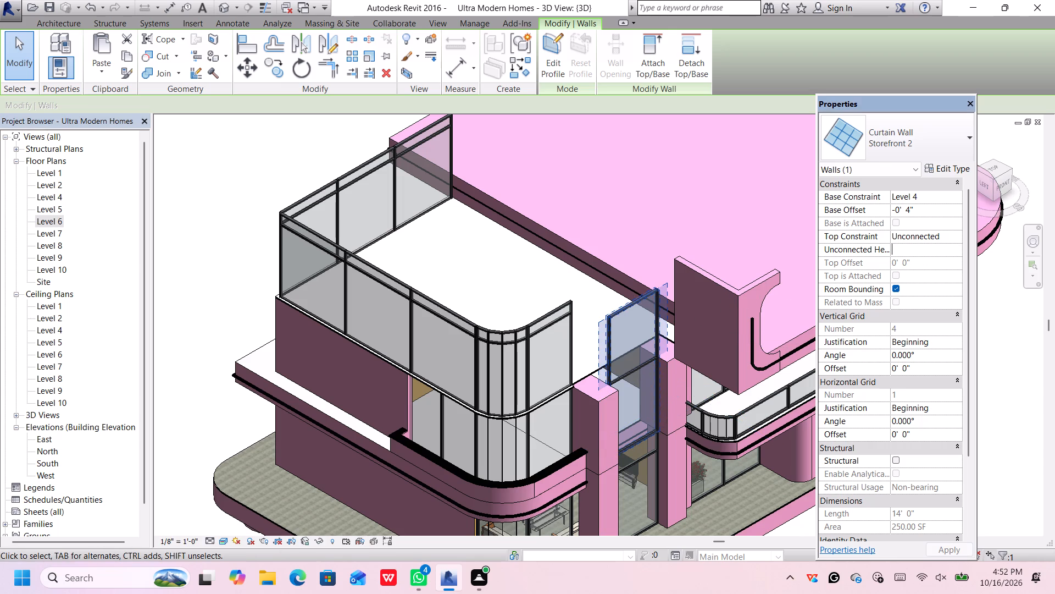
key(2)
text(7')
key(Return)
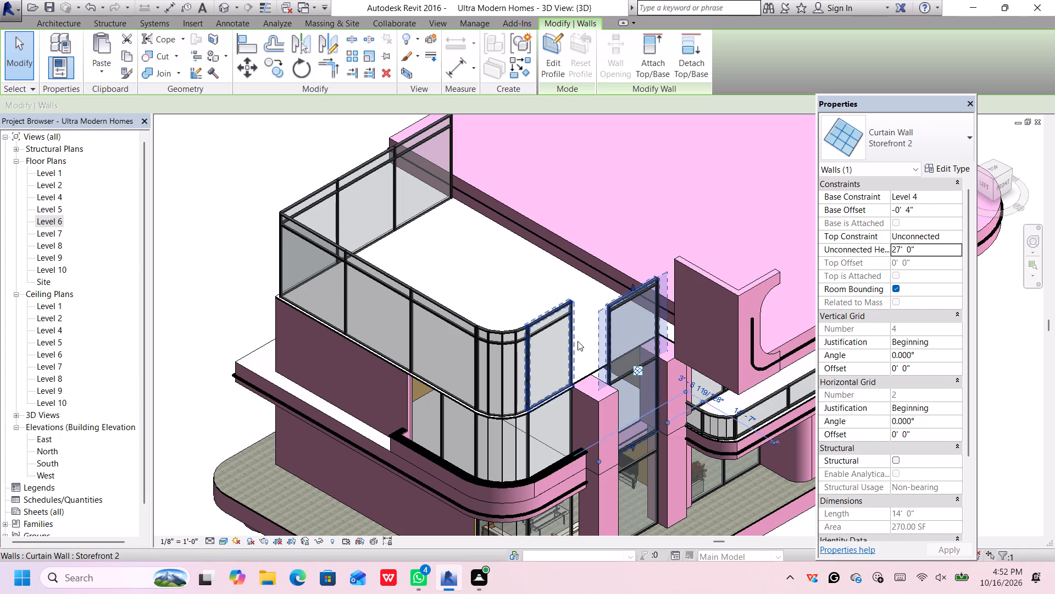
Set the unconnected height of the curtain wall between the front columns to 26' and deselect it.
click(929, 255)
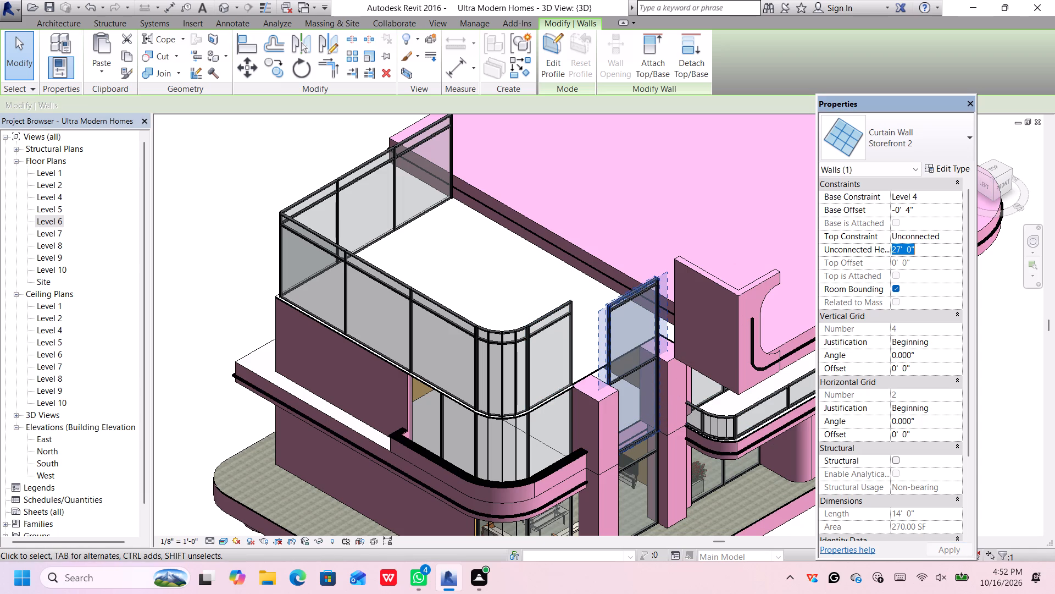
key(BackSpace)
key(2)
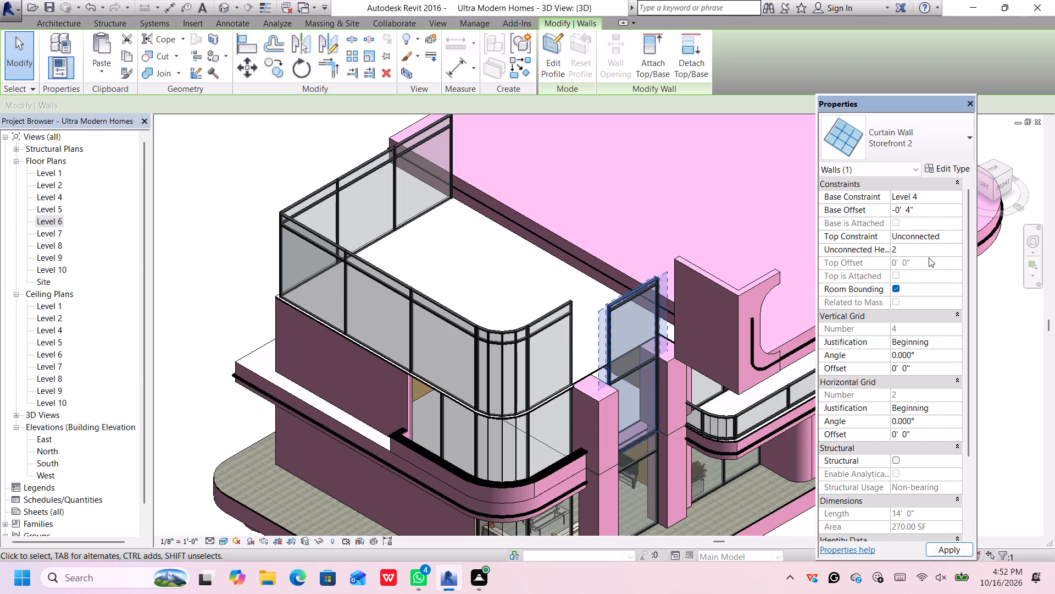
text(6')
key(Return)
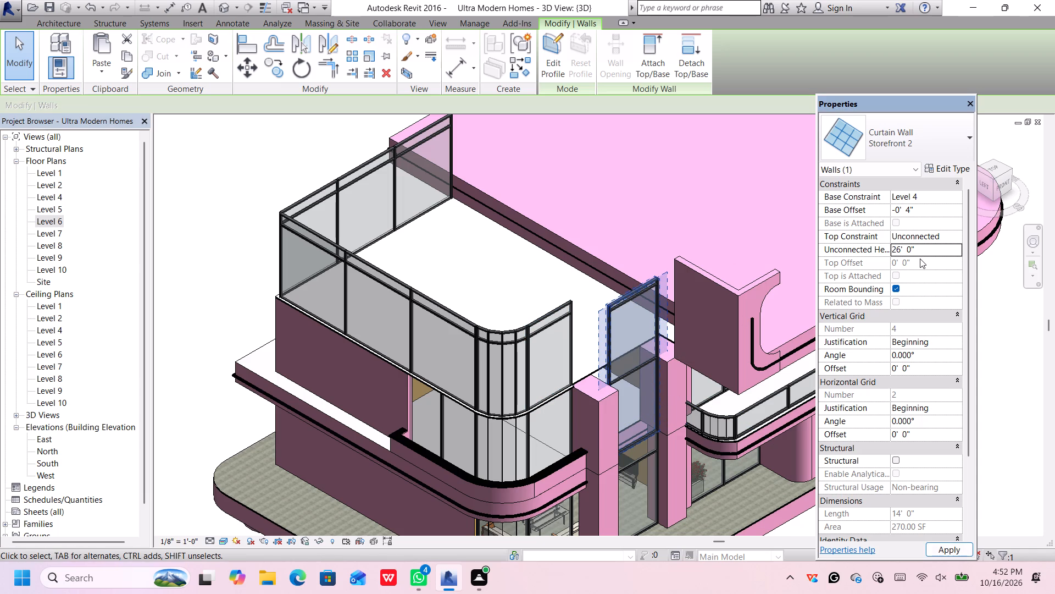
click(187, 194)
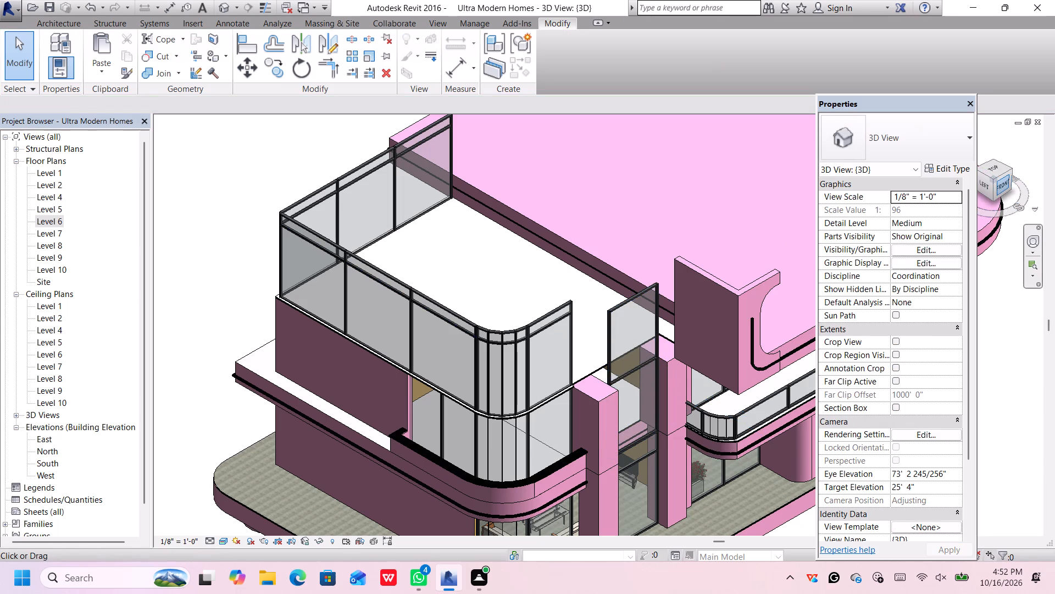
Examine the house from the front, comparing the top of the curtain wall between the columns with the neighbouring upper curtain walls.
click(1005, 183)
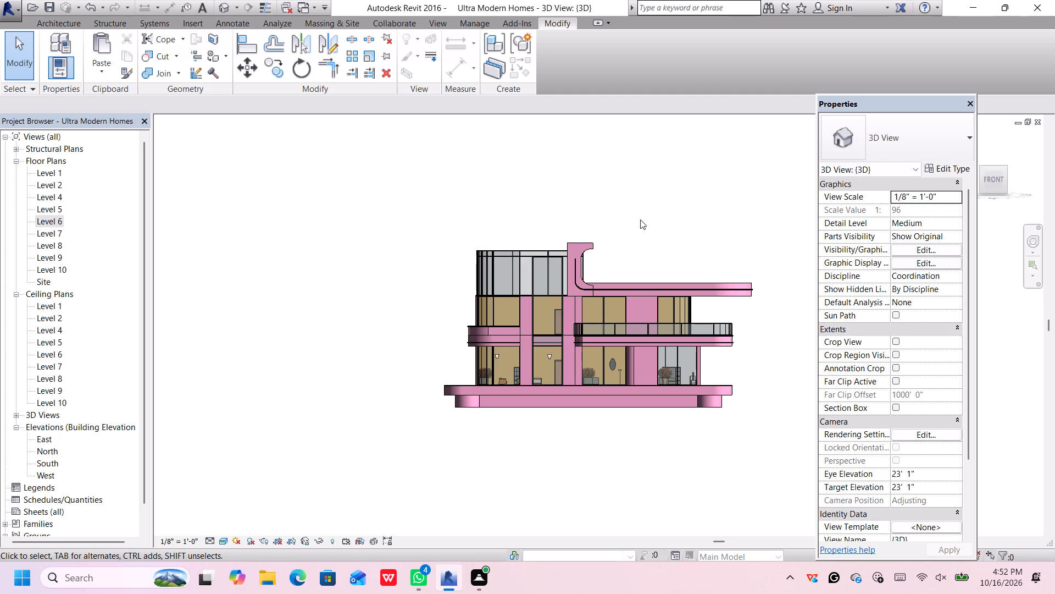
scroll(626, 187, up, 2)
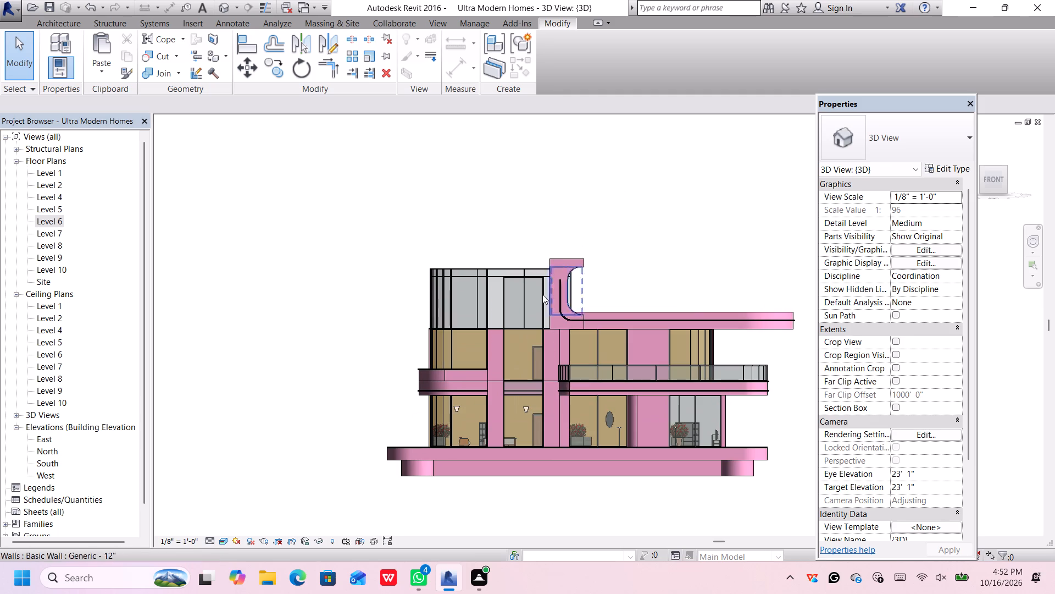
scroll(470, 292, up, 3)
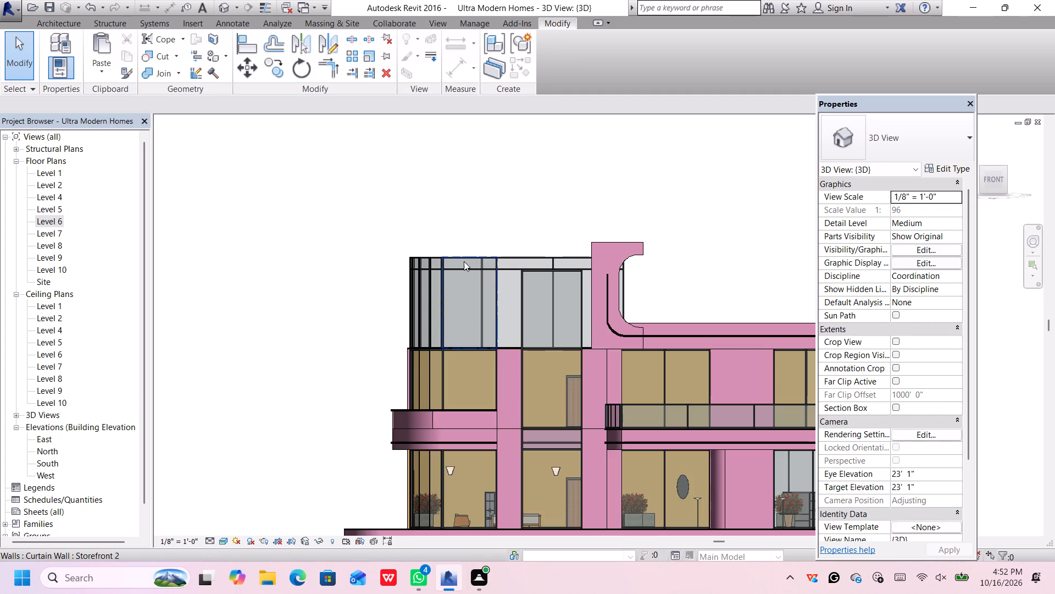
scroll(485, 256, down, 3)
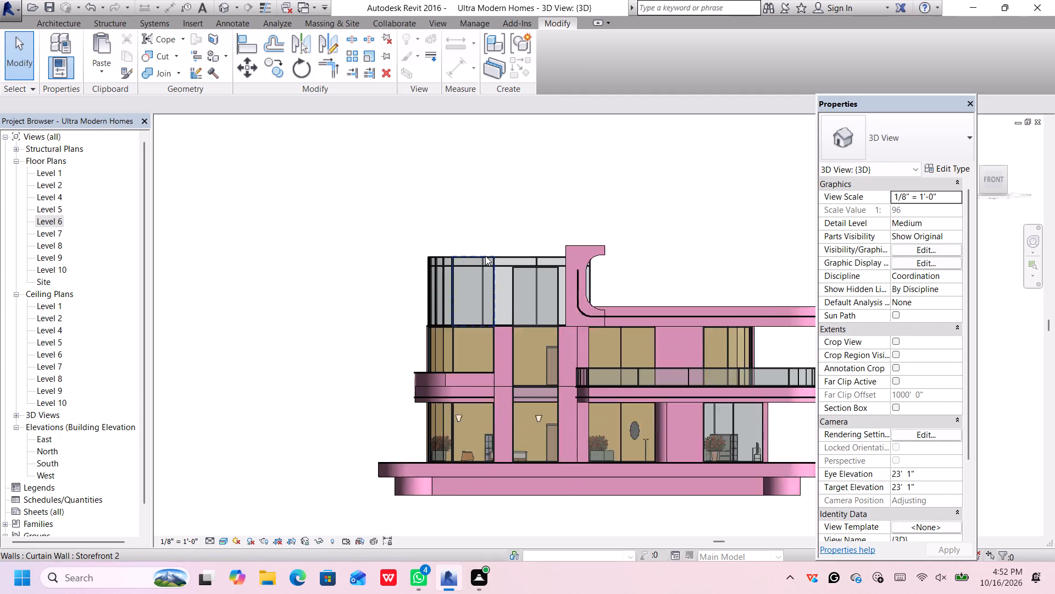
scroll(485, 256, down, 1)
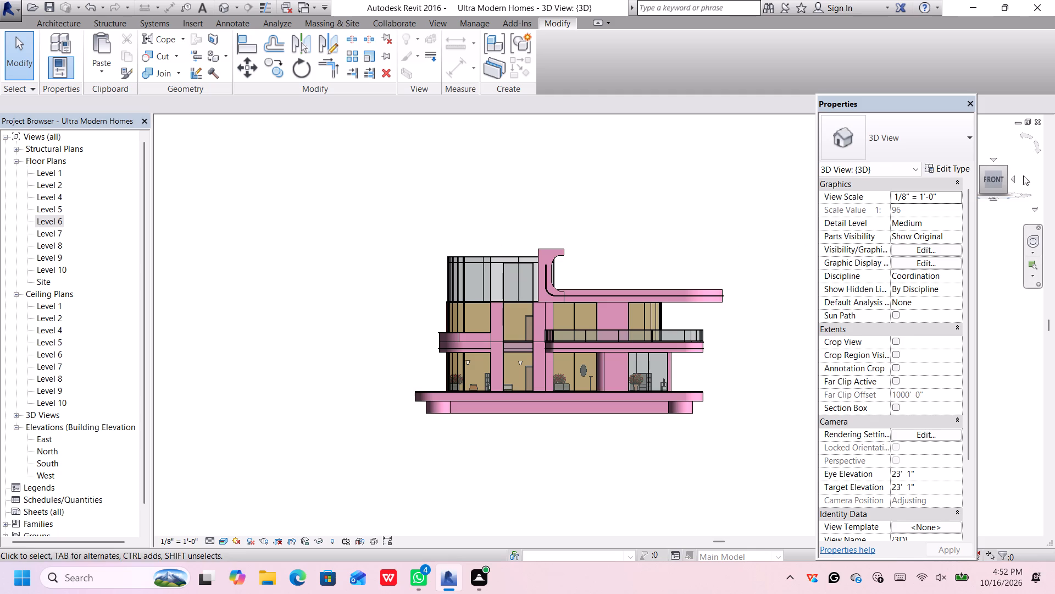
click(982, 167)
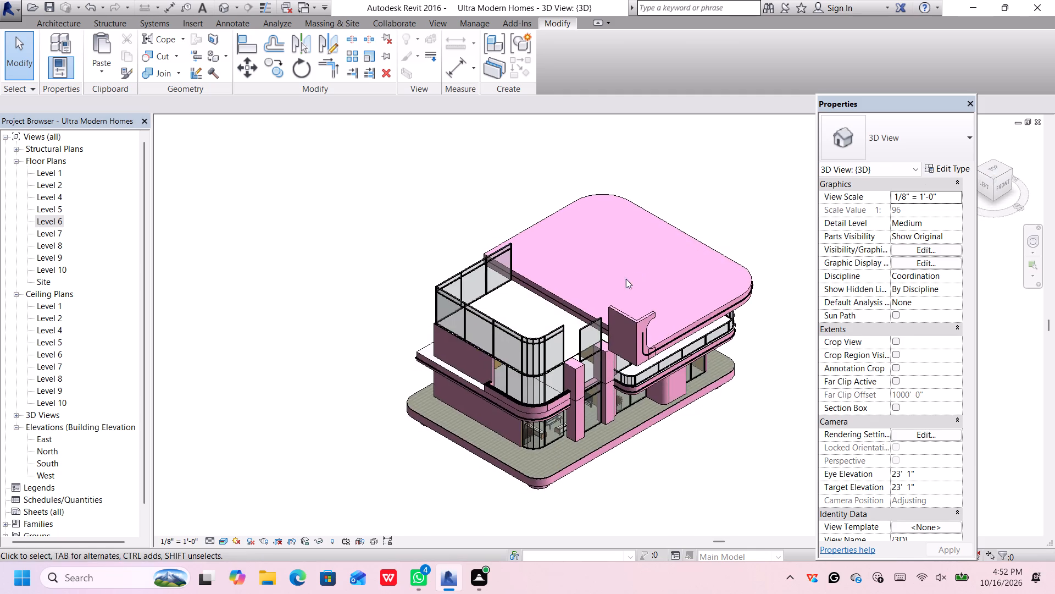
Set the vertical grid spacing of the Storefront 2 curtain wall type to 17'.
scroll(548, 336, up, 3)
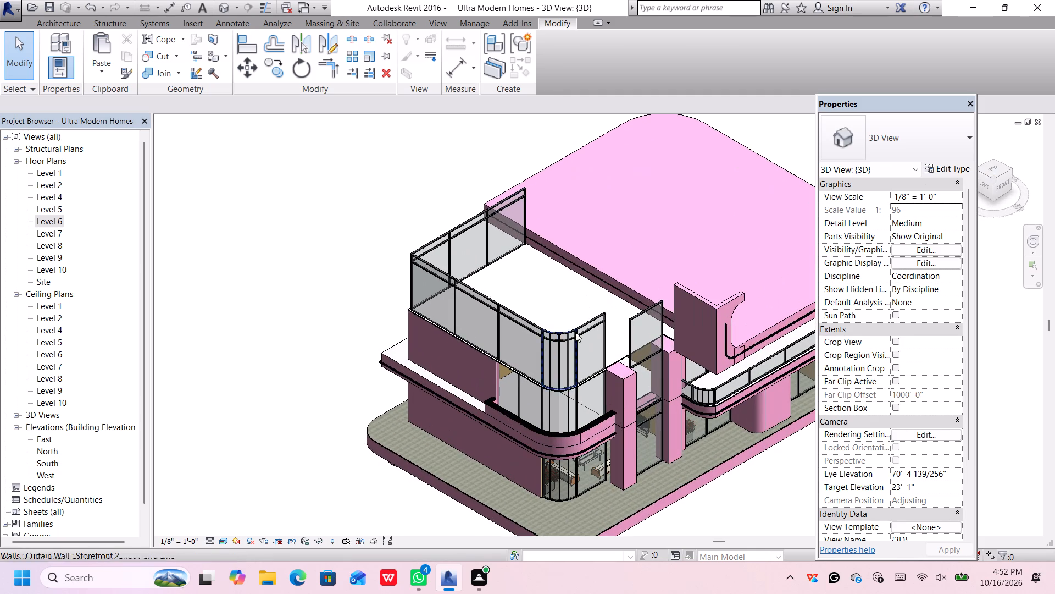
scroll(575, 332, up, 4)
click(582, 322)
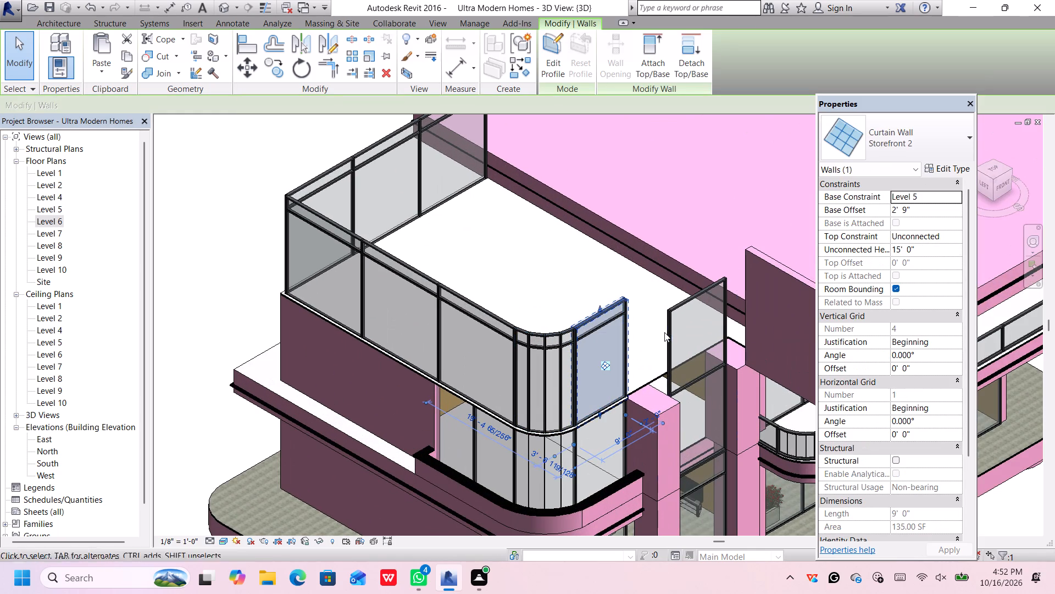
click(934, 169)
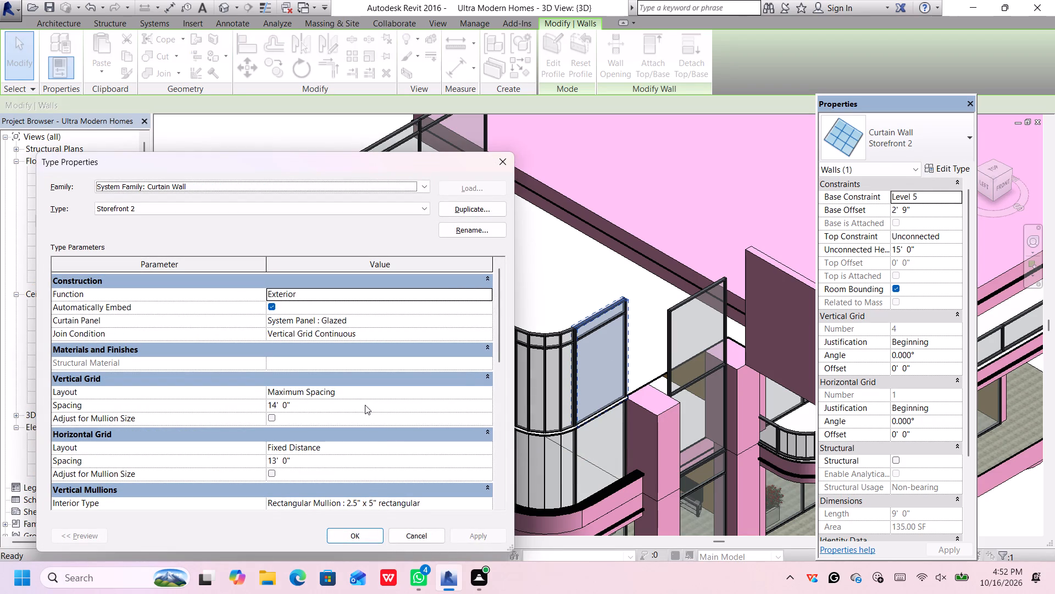
click(365, 405)
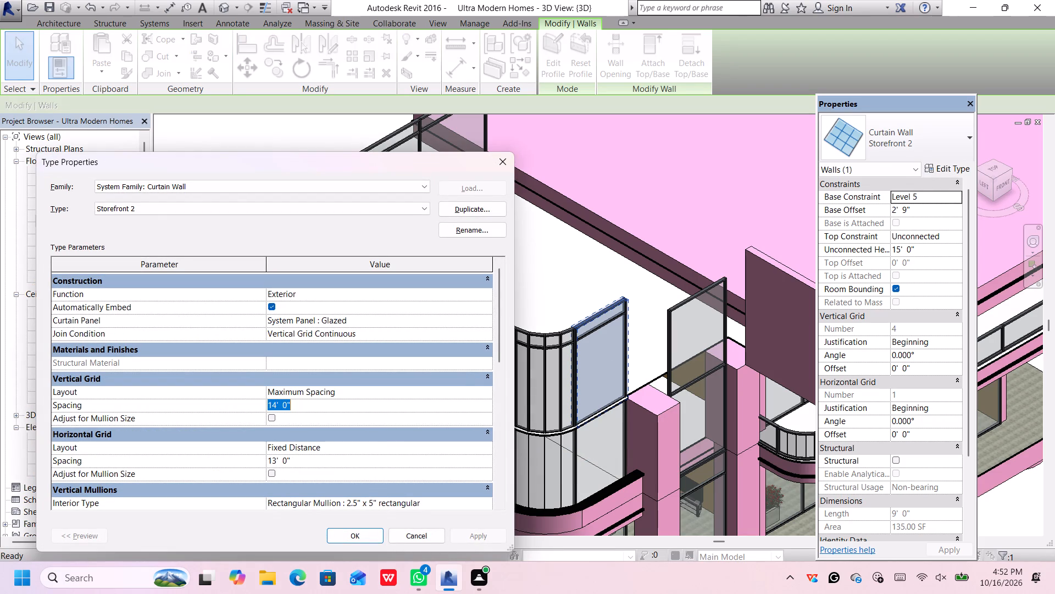
key(BackSpace)
text(17')
key(Return)
key(Return)
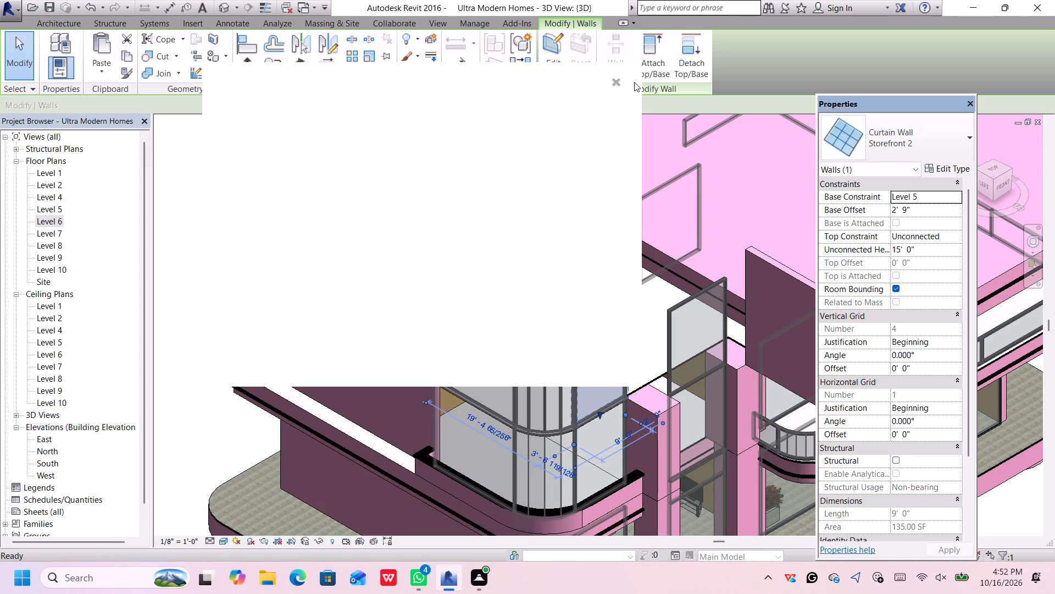
click(616, 80)
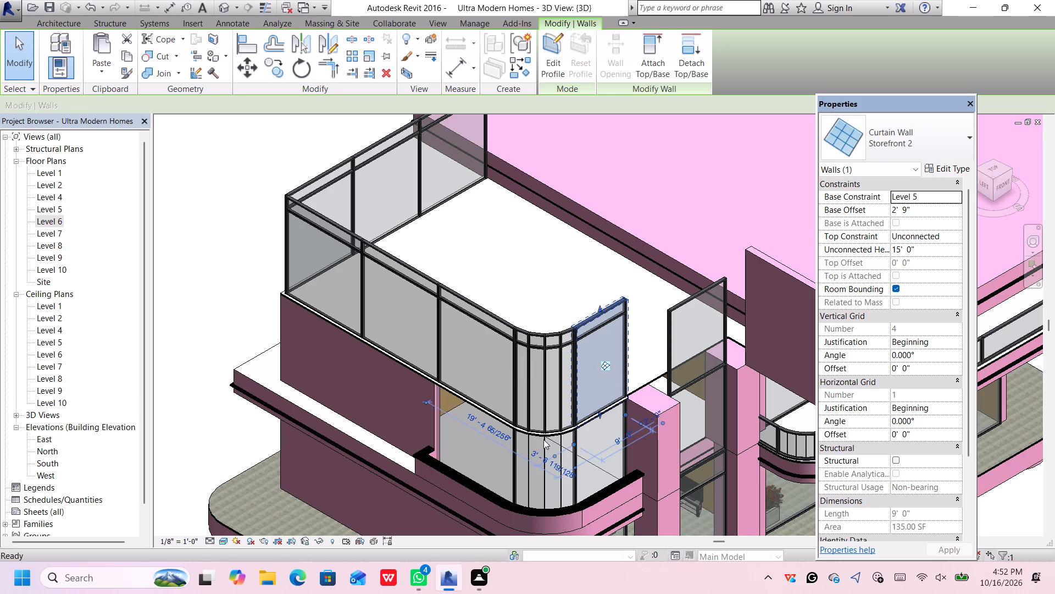
Examine the mullion layout and top alignment of the upper-storey curtain walls near the front columns, in 3D and from the front.
scroll(716, 437, down, 3)
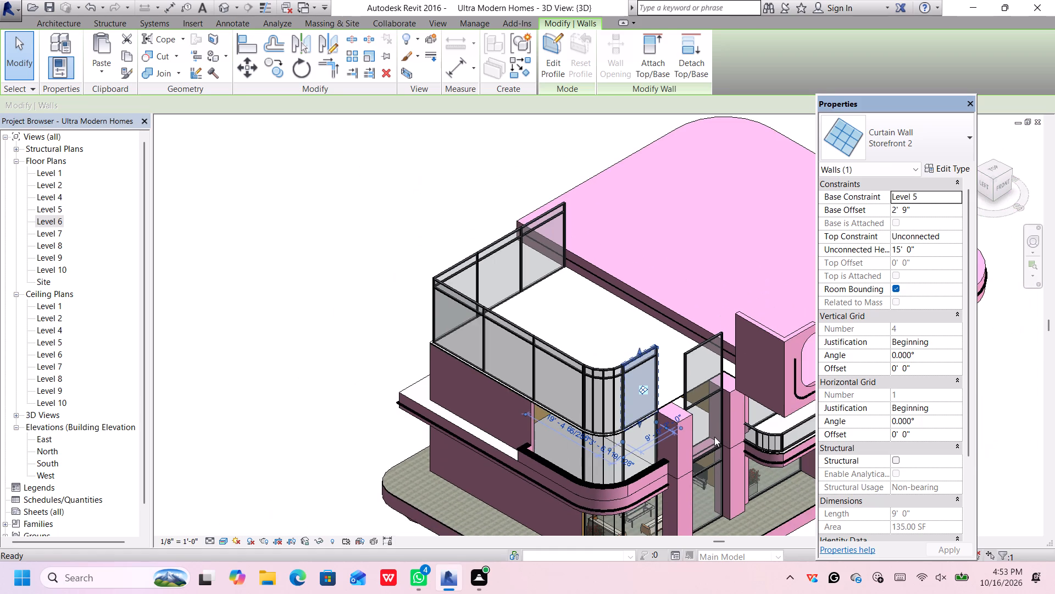
scroll(653, 371, up, 5)
scroll(669, 383, down, 2)
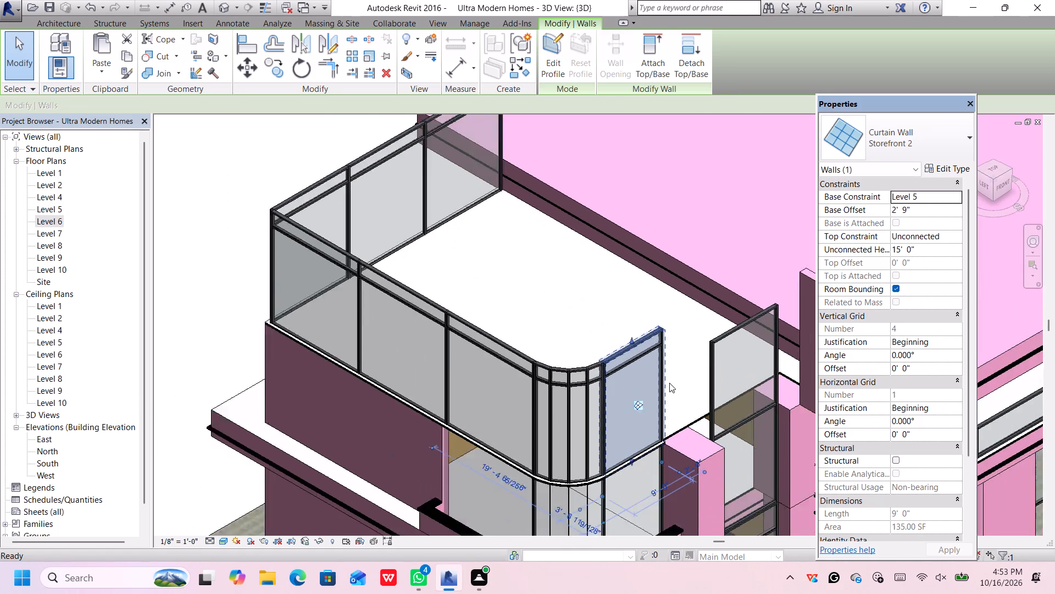
scroll(669, 383, down, 6)
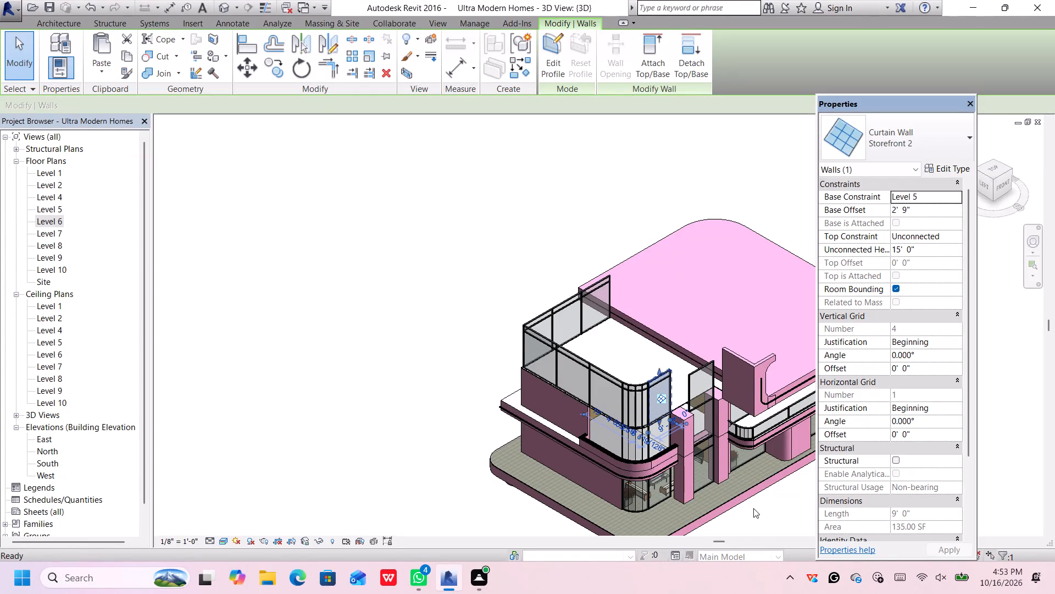
middle_drag(753, 508, 671, 427)
scroll(753, 295, up, 2)
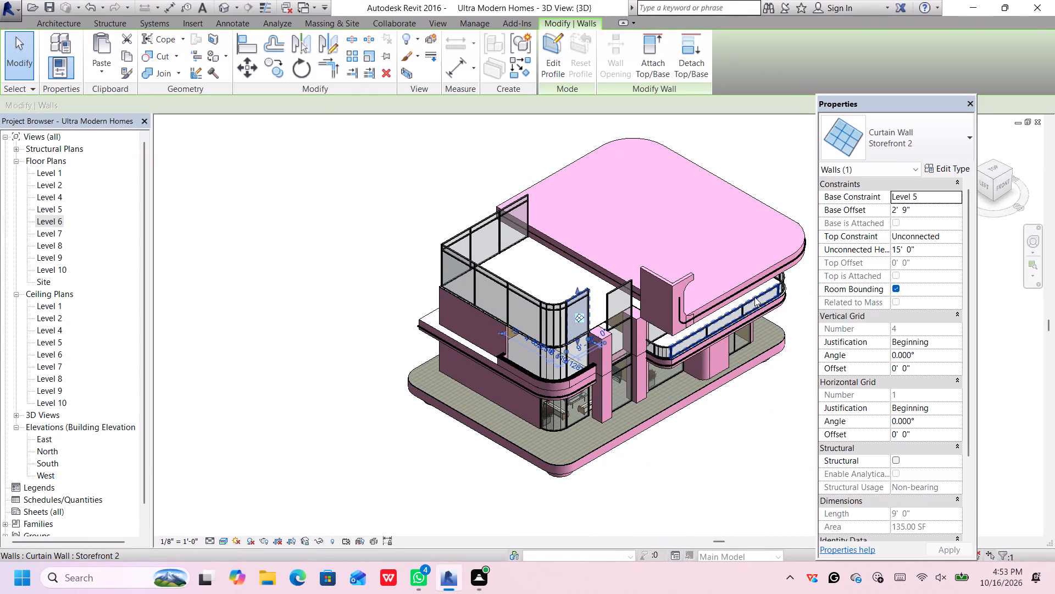
scroll(754, 297, up, 2)
scroll(412, 386, up, 4)
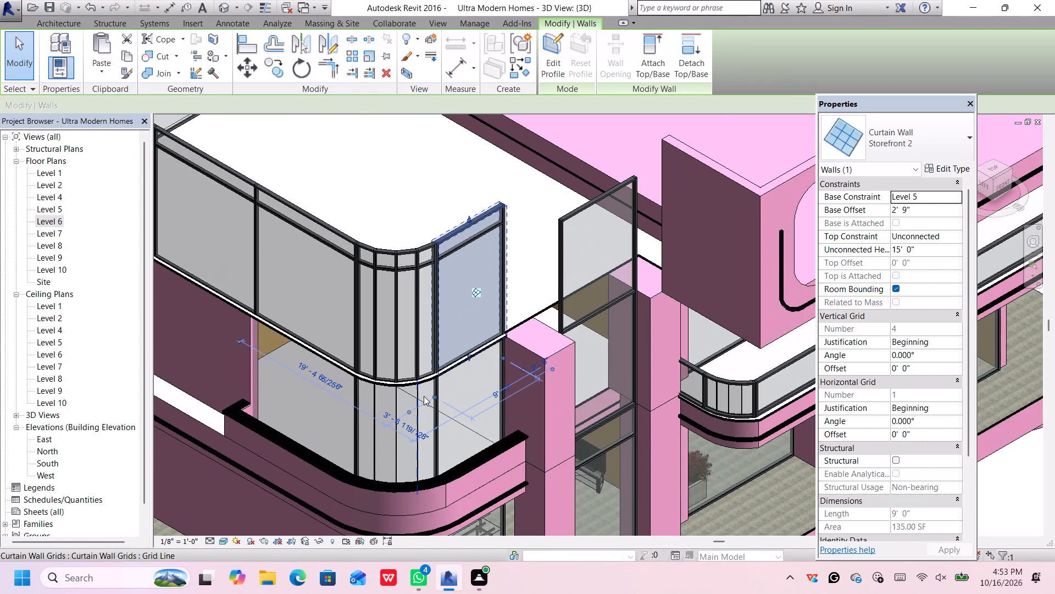
scroll(445, 382, up, 4)
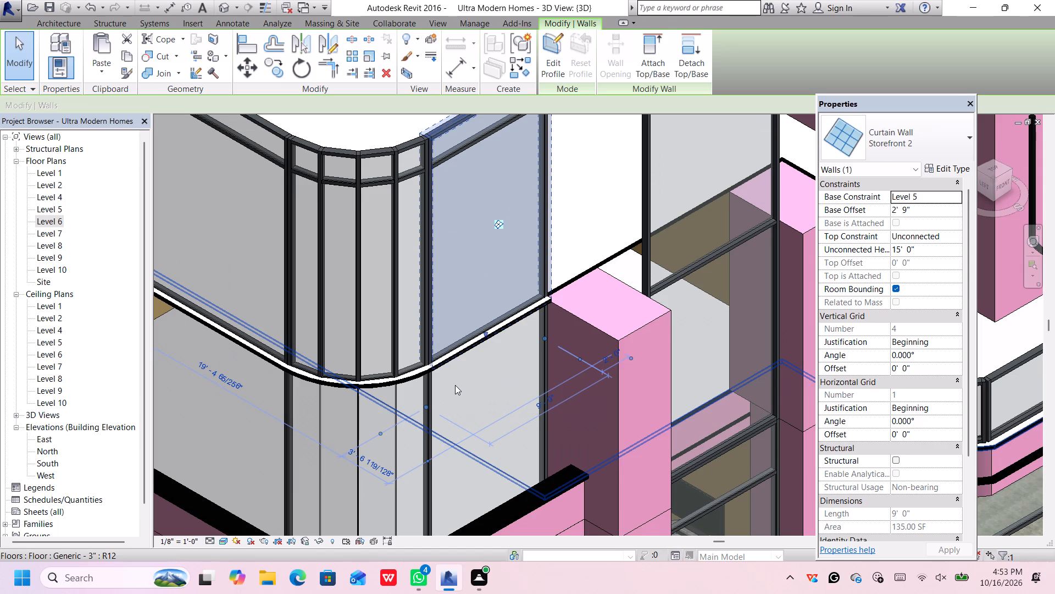
scroll(455, 385, down, 6)
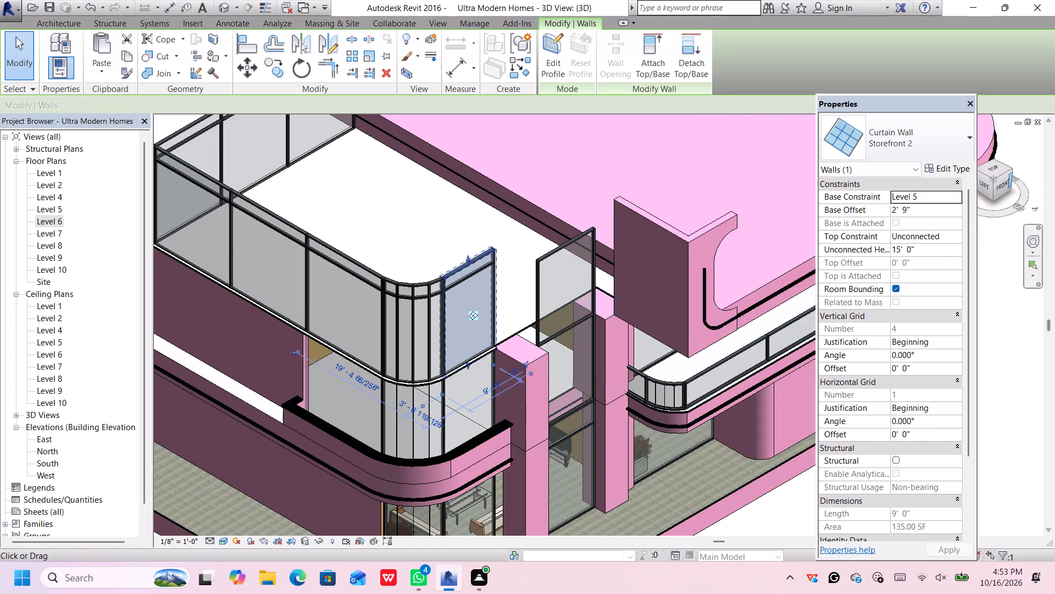
click(1008, 180)
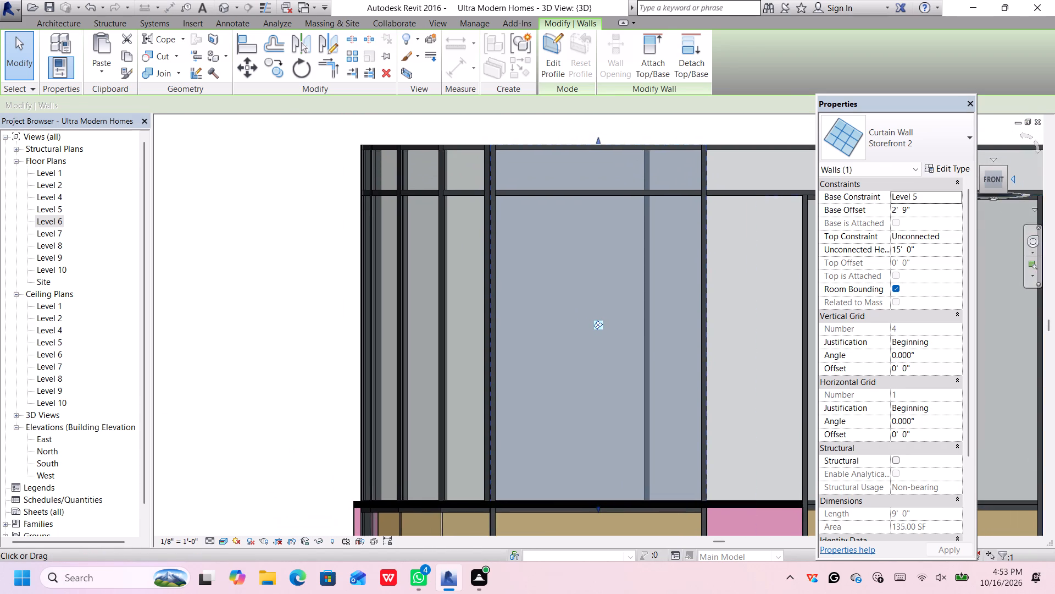
scroll(584, 359, down, 8)
scroll(604, 407, up, 3)
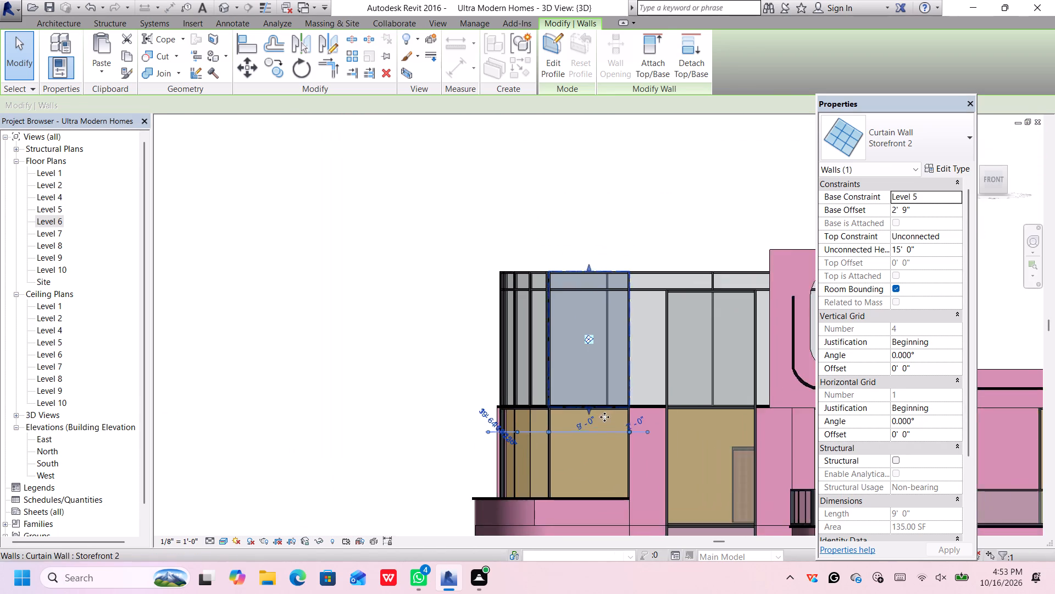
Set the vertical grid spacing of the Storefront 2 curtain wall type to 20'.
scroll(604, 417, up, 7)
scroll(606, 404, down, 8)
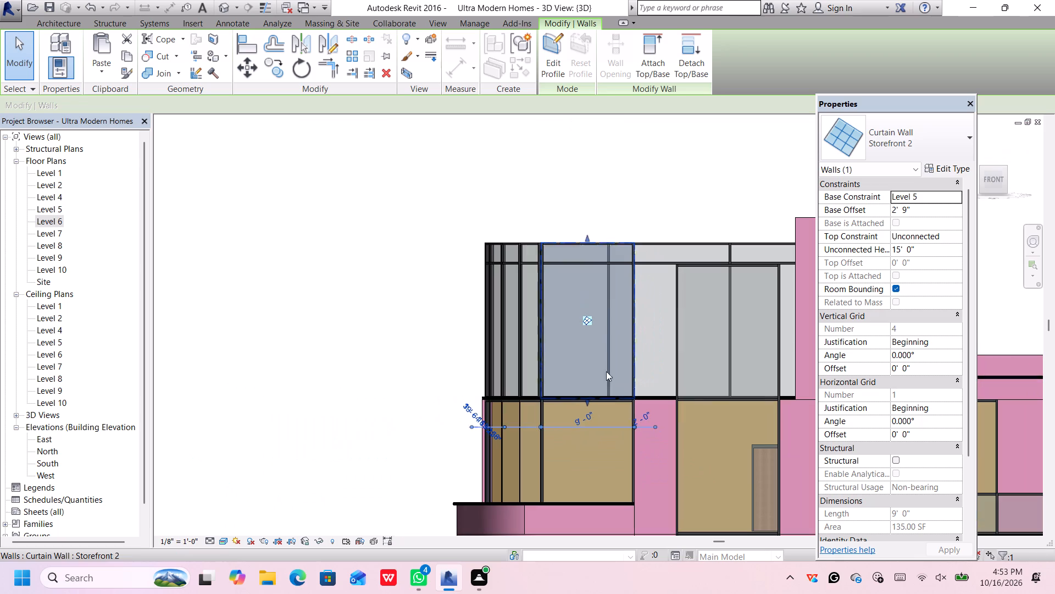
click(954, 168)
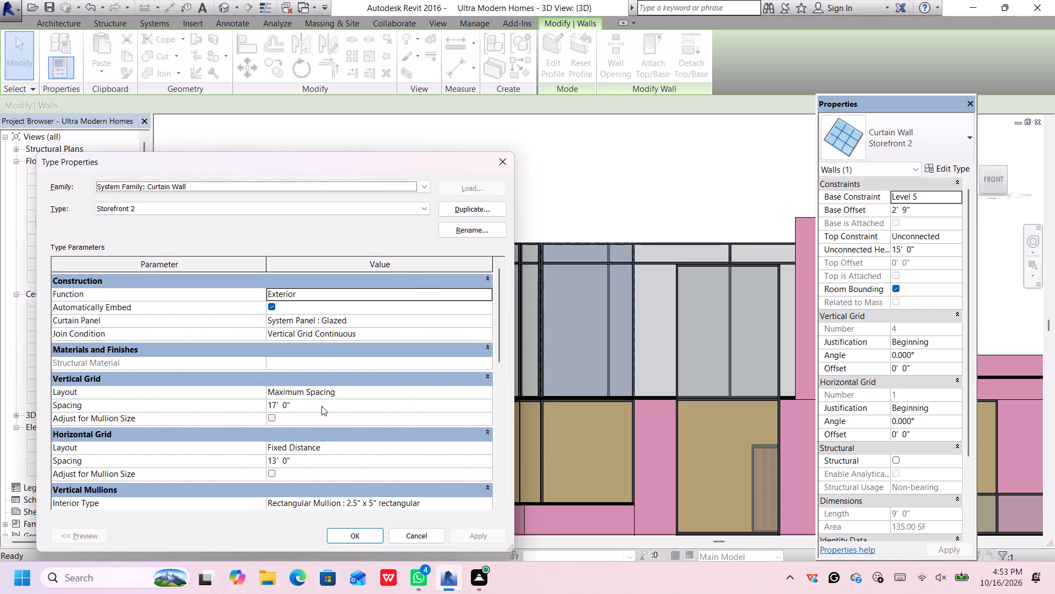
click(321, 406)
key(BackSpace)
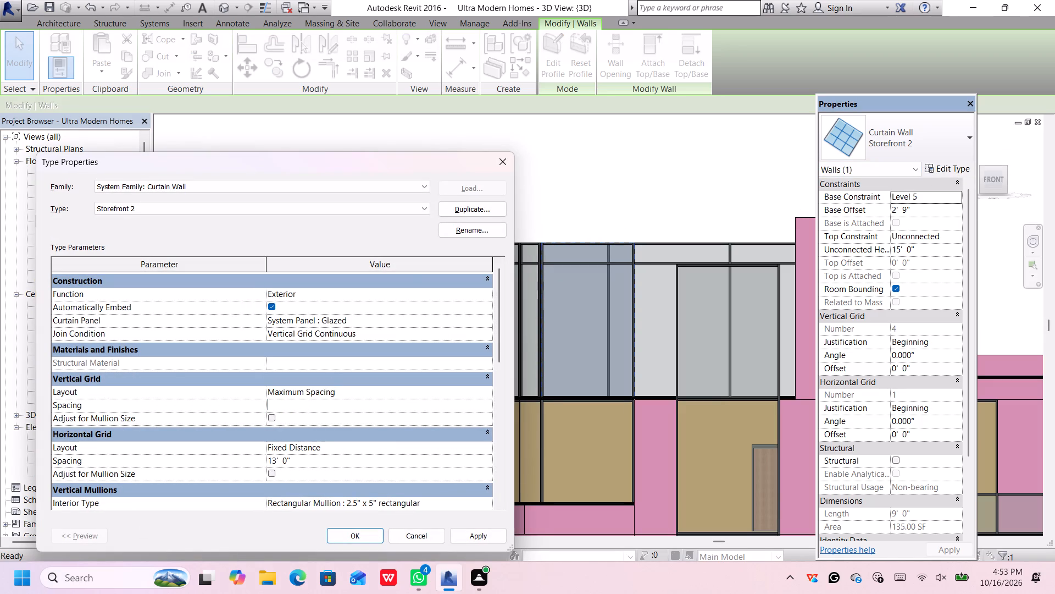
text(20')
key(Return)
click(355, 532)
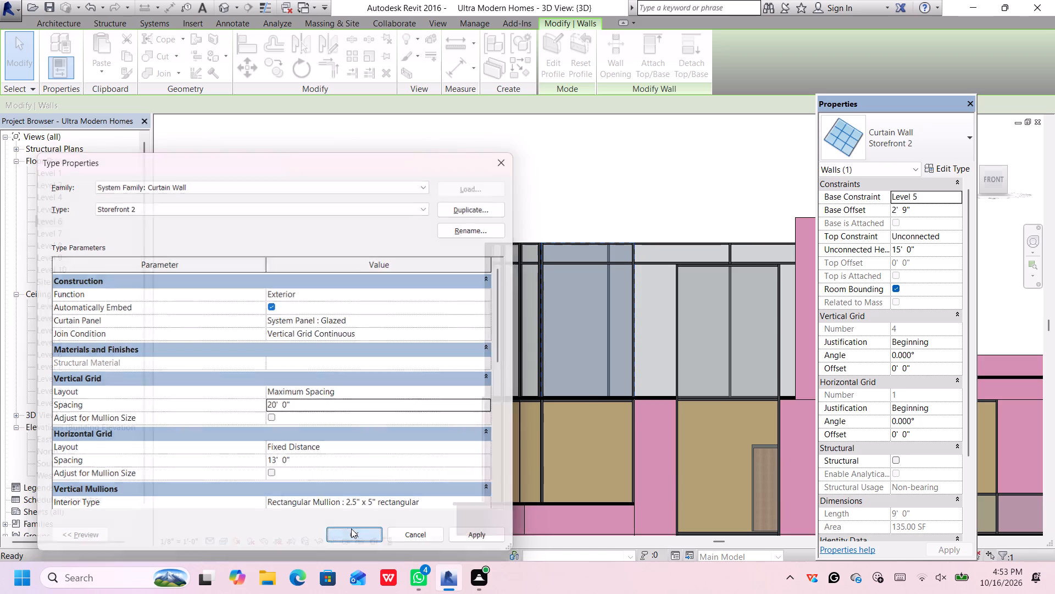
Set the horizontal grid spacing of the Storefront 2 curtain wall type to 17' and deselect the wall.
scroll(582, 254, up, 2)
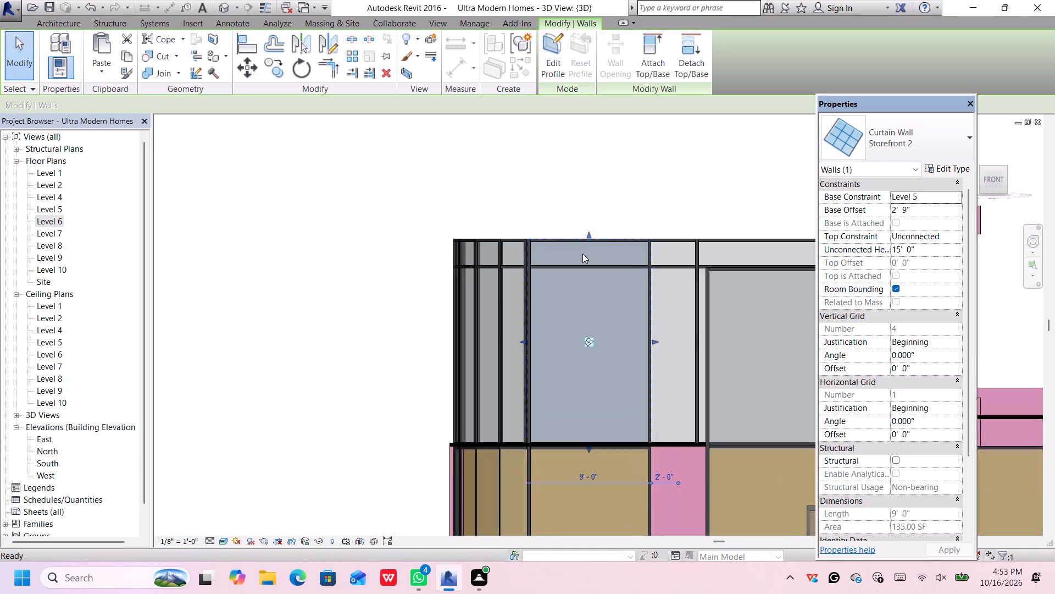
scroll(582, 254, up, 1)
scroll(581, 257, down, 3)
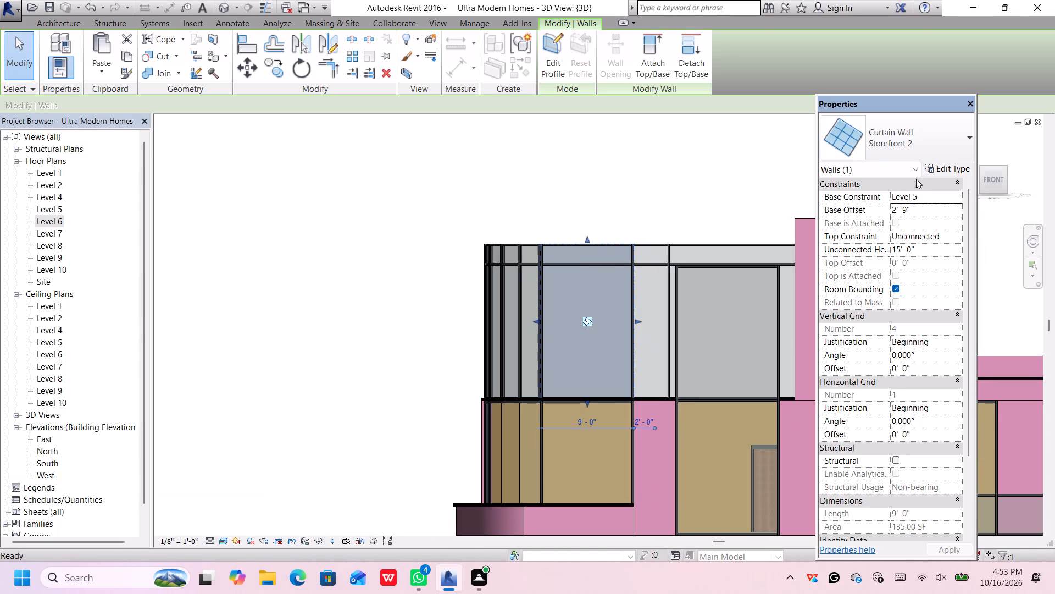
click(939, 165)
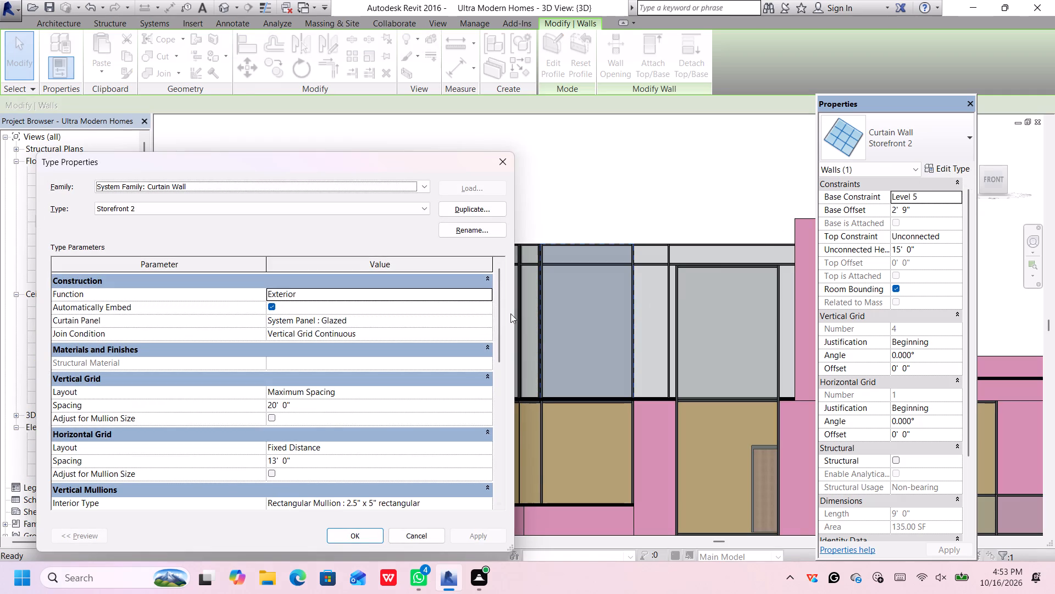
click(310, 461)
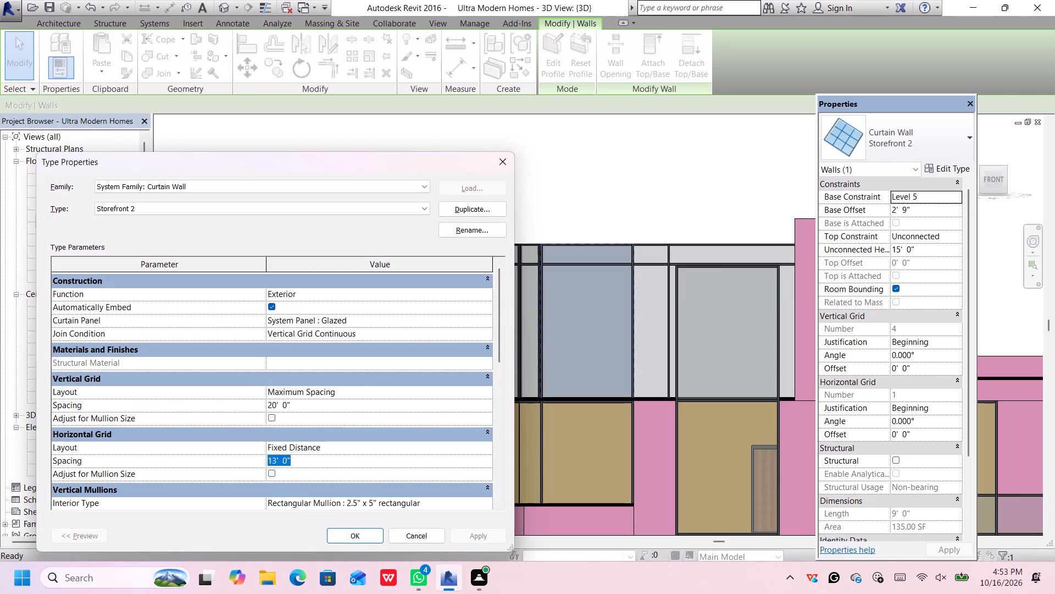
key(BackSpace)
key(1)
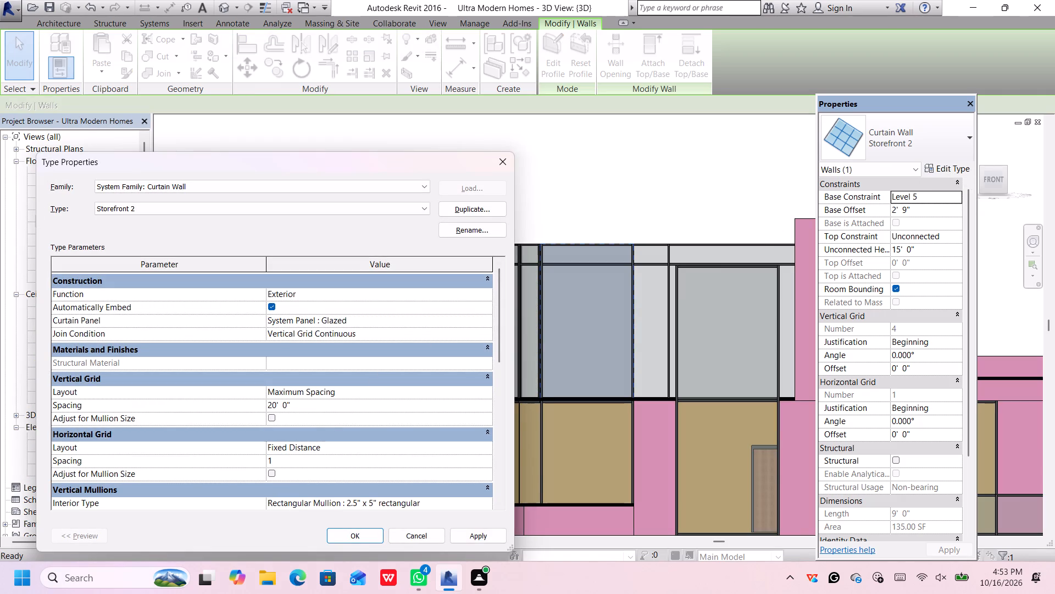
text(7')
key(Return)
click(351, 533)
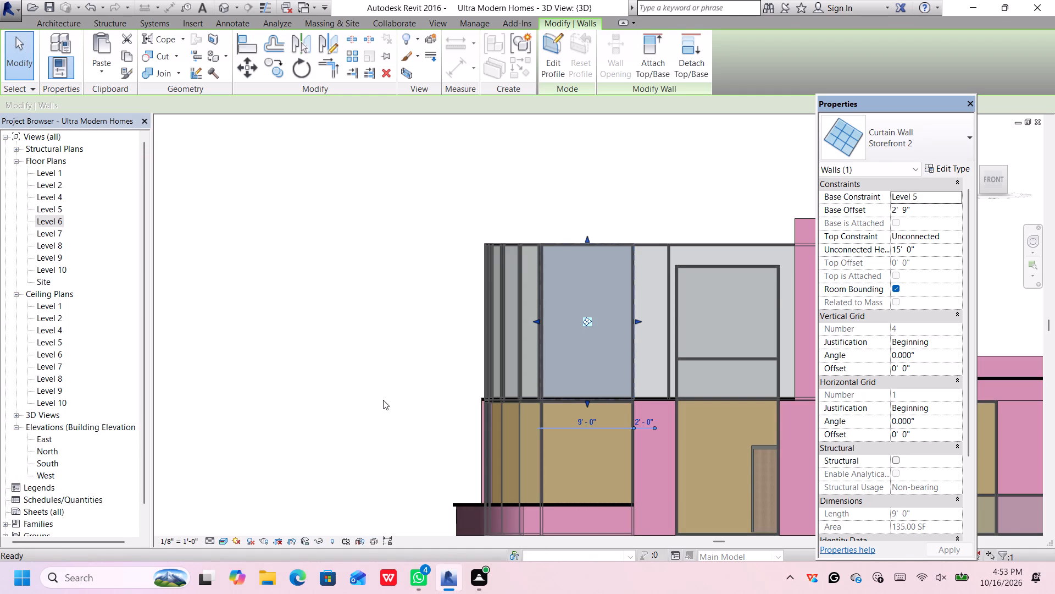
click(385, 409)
Examine the upper-storey curtain wall grids around the front columns from the front, and dismiss the notification card covering the view.
scroll(386, 414, down, 7)
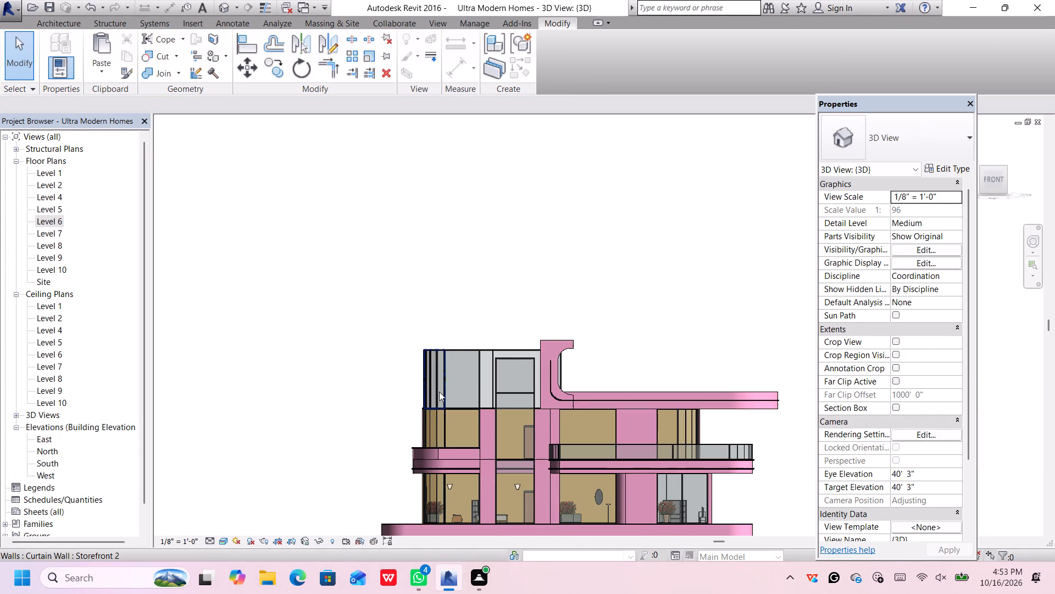
scroll(518, 372, up, 2)
scroll(523, 365, down, 2)
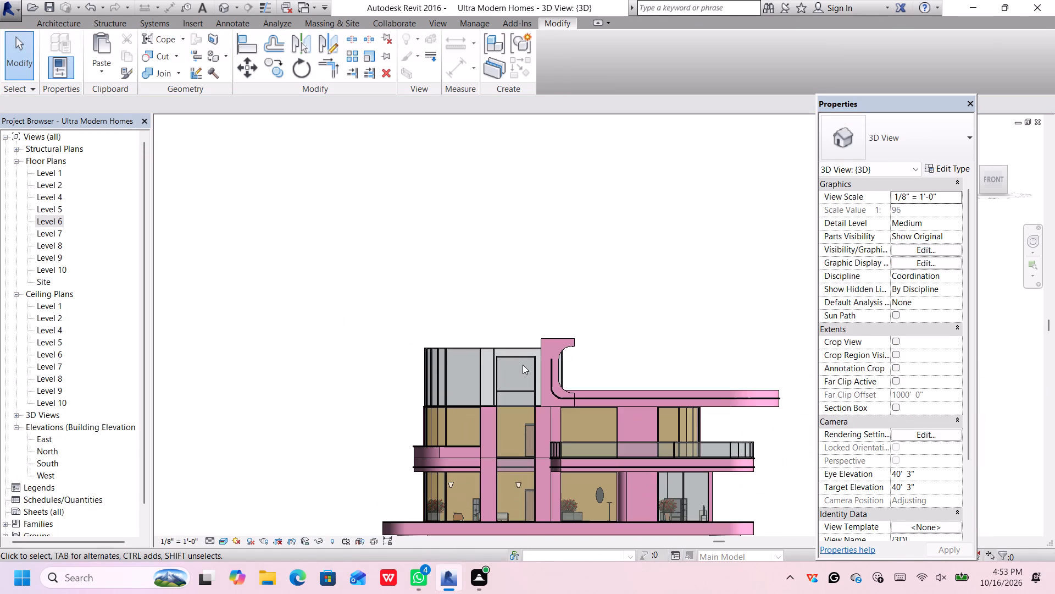
scroll(518, 349, up, 2)
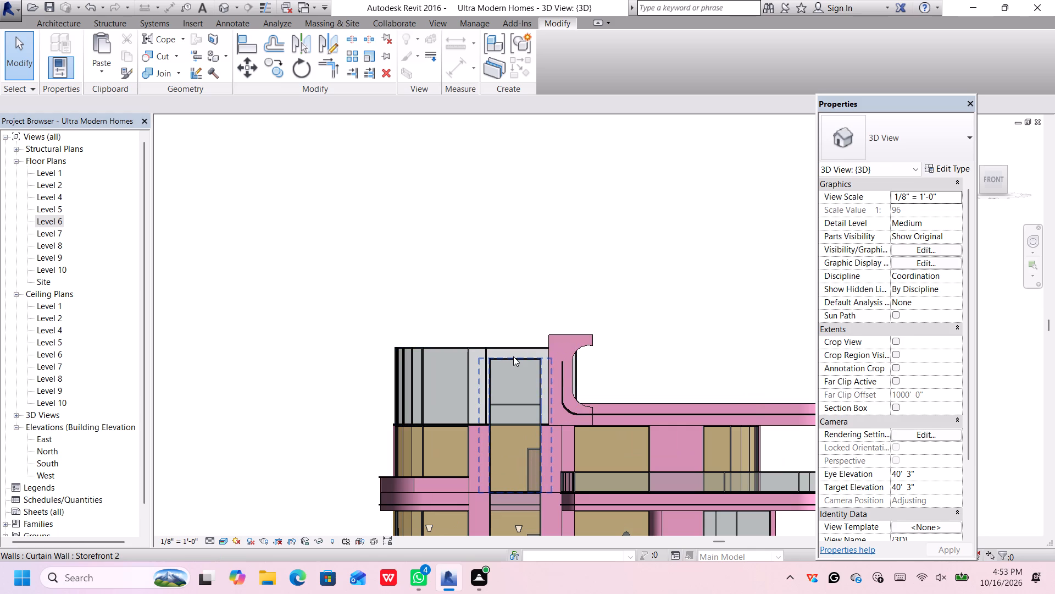
scroll(513, 356, down, 1)
scroll(513, 356, up, 1)
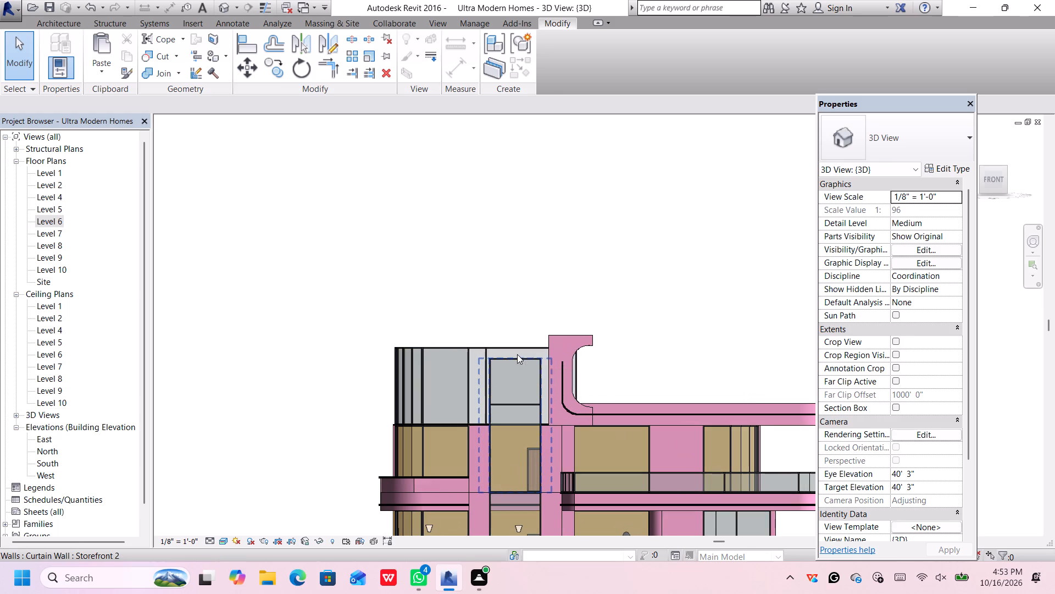
scroll(608, 298, down, 2)
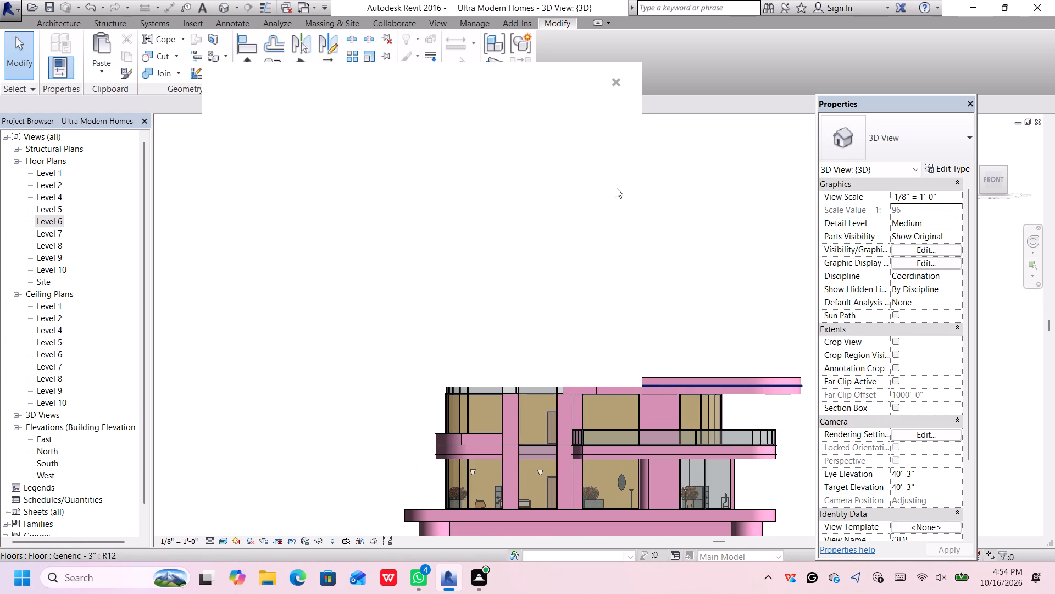
click(618, 82)
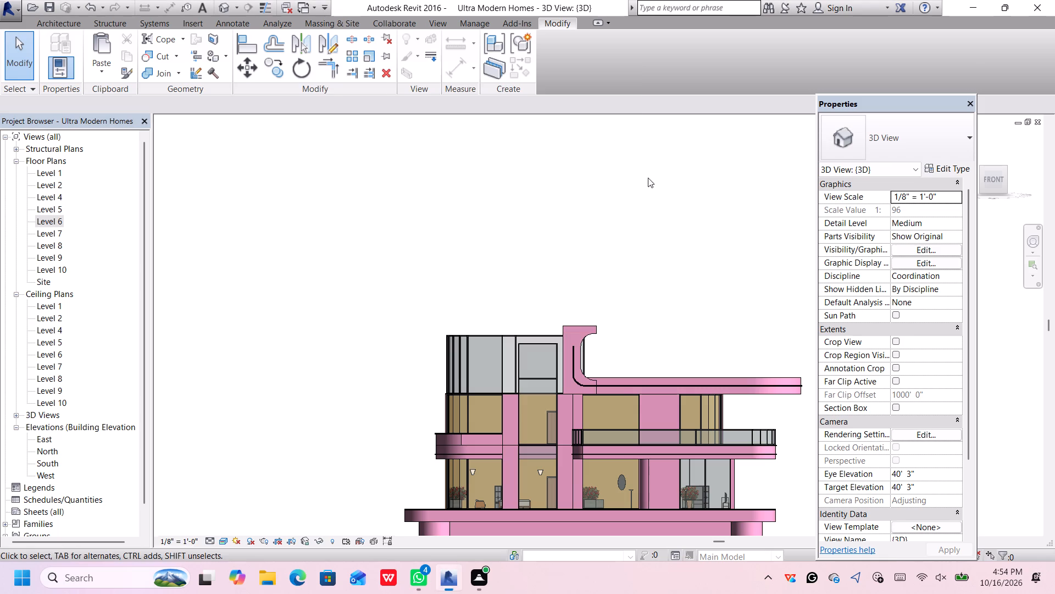
Undo the recent vertical and horizontal grid spacing changes to the Storefront 2 curtain wall type.
key(ctrl+z)
key(ctrl+z)
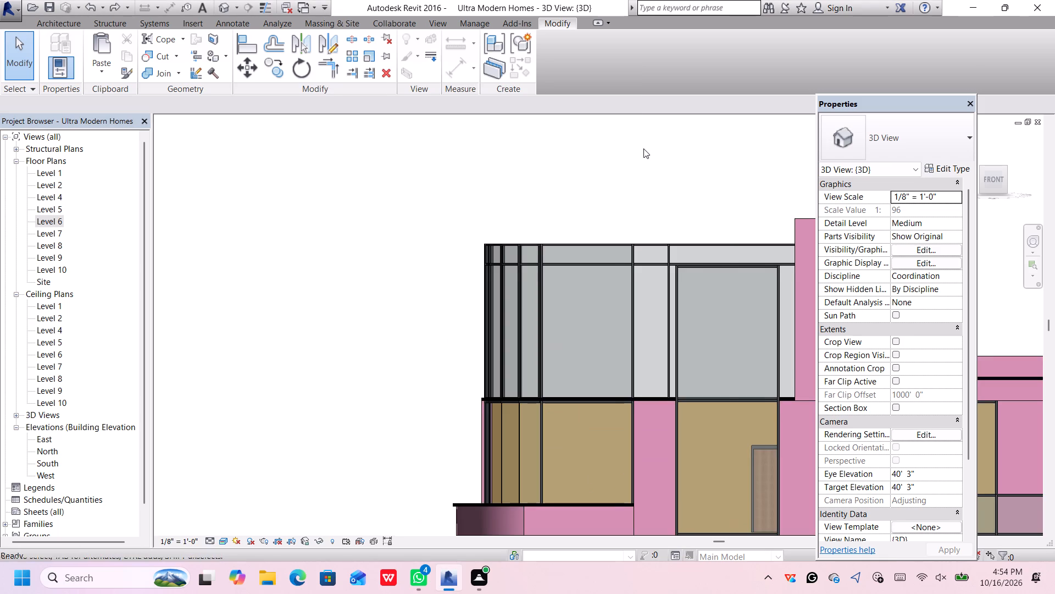
key(ctrl+z)
ctrl+scroll(643, 148, down, 4)
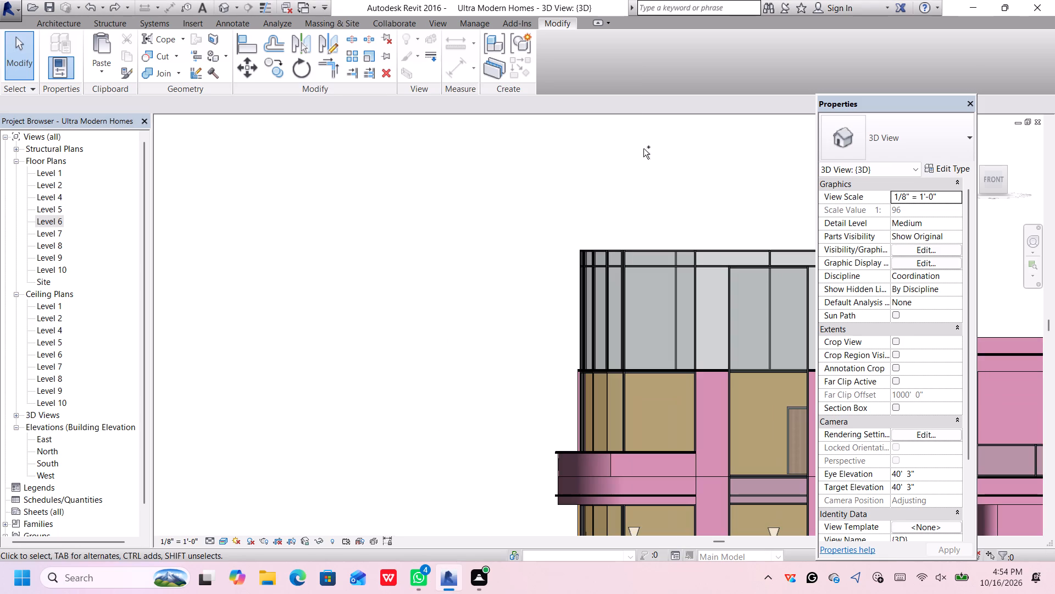
key(ctrl+z)
Using the curtain wall between the front columns, set the Storefront 2 type's horizontal grid spacing to 17'.
scroll(643, 148, down, 6)
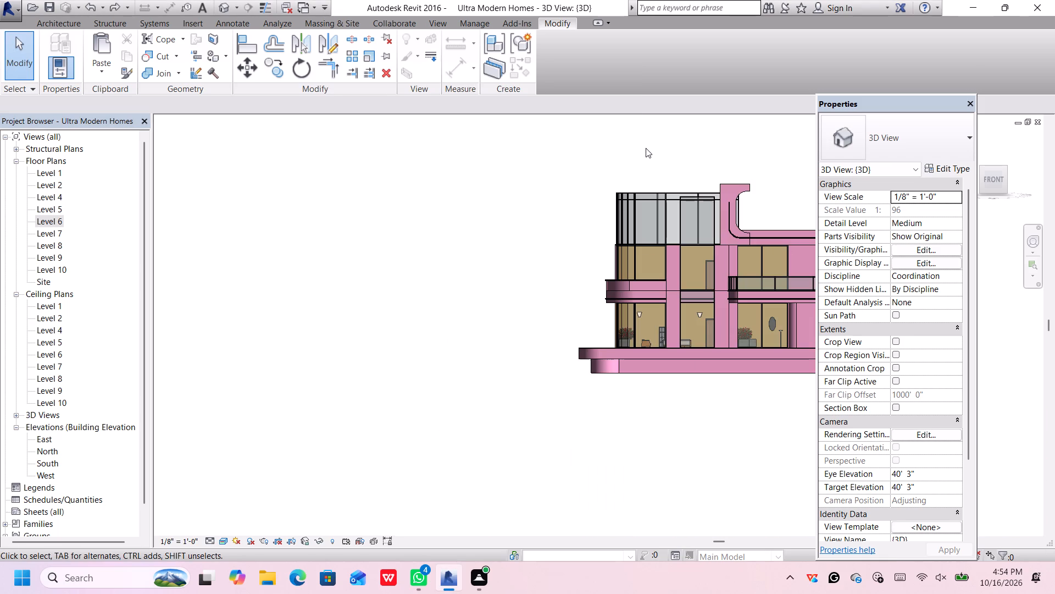
middle_drag(729, 164, 711, 167)
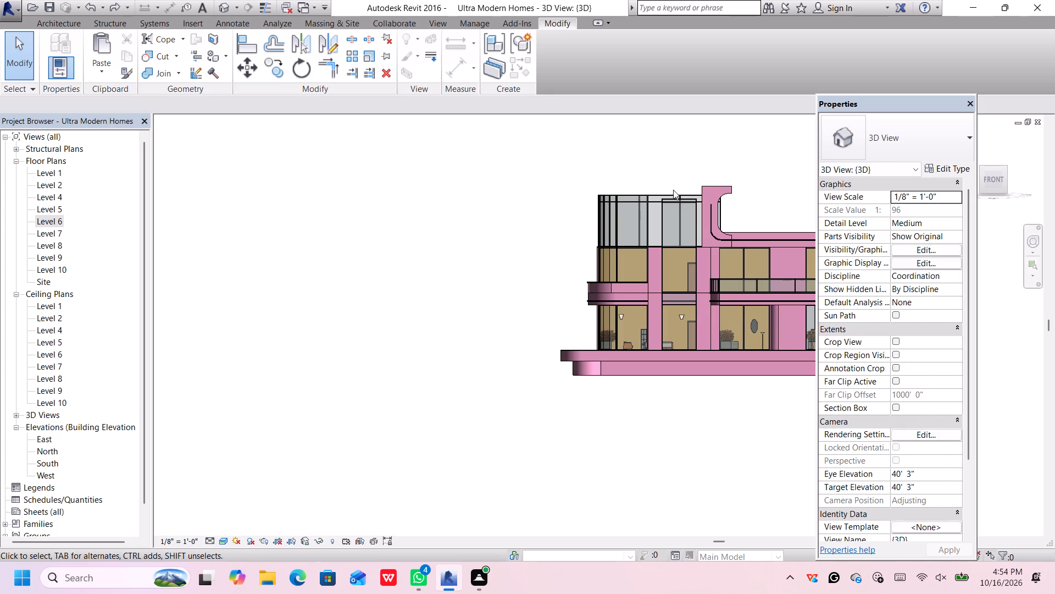
scroll(696, 182, up, 1)
scroll(707, 173, down, 1)
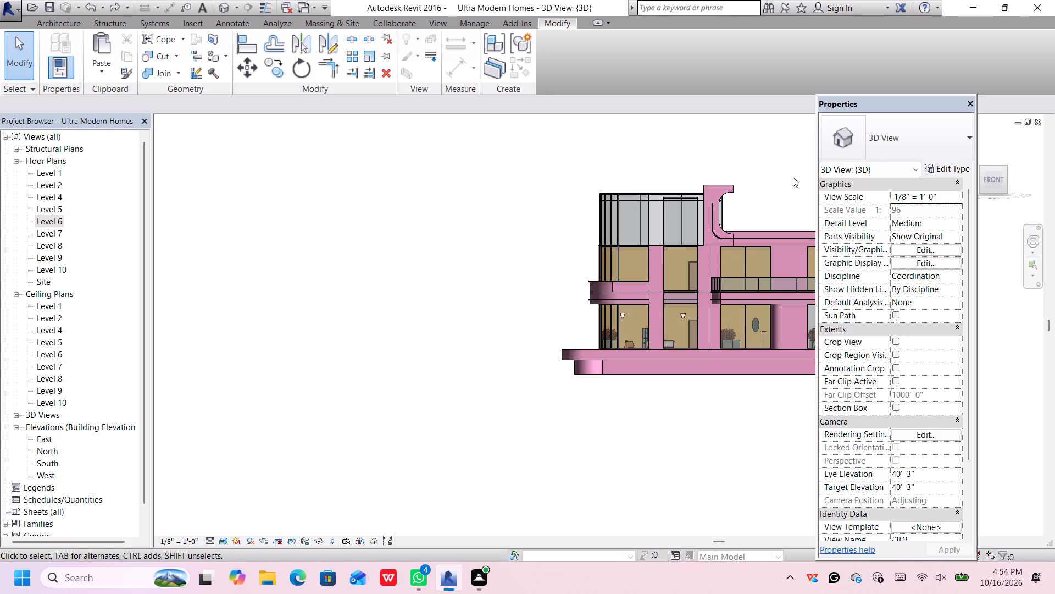
middle_drag(790, 179, 684, 220)
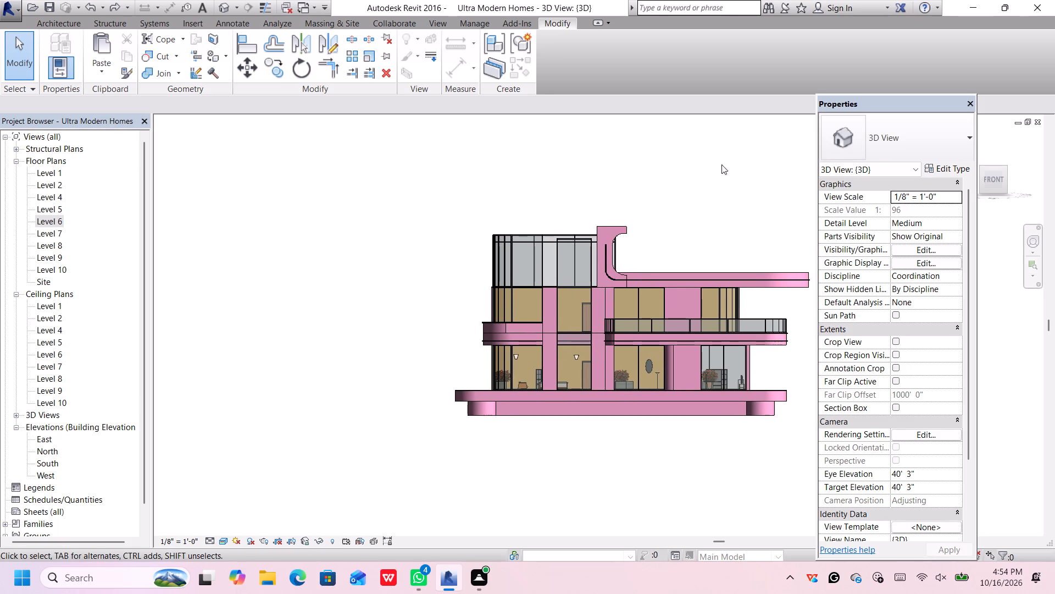
scroll(632, 206, up, 5)
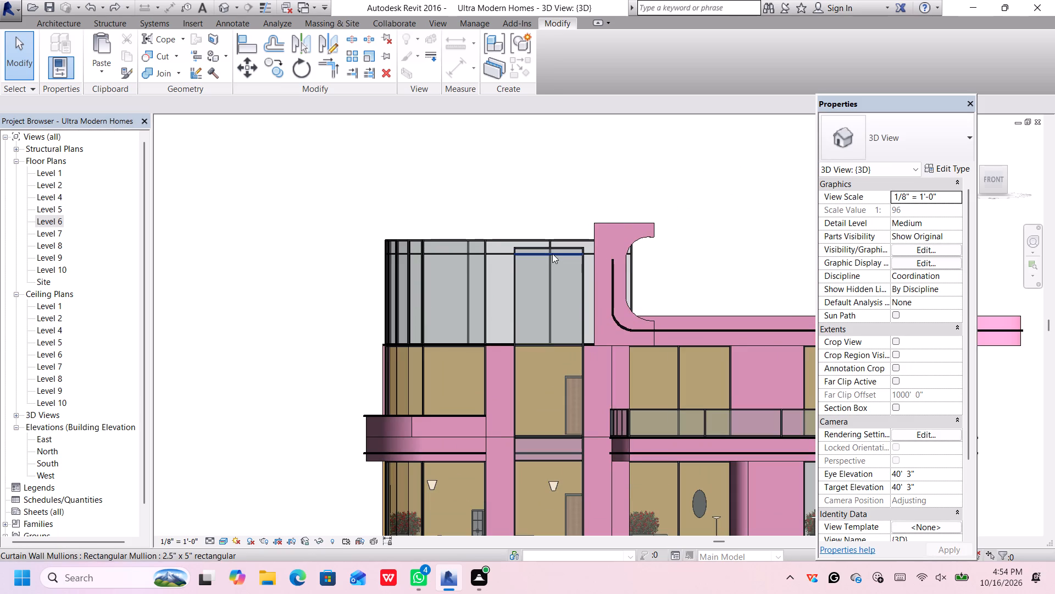
scroll(551, 251, up, 1)
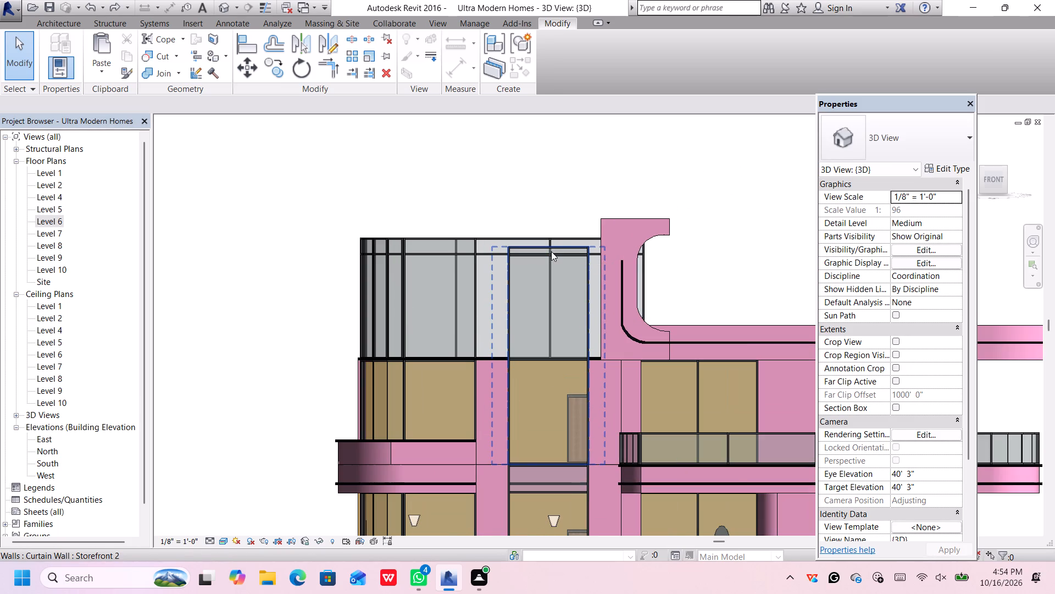
click(551, 251)
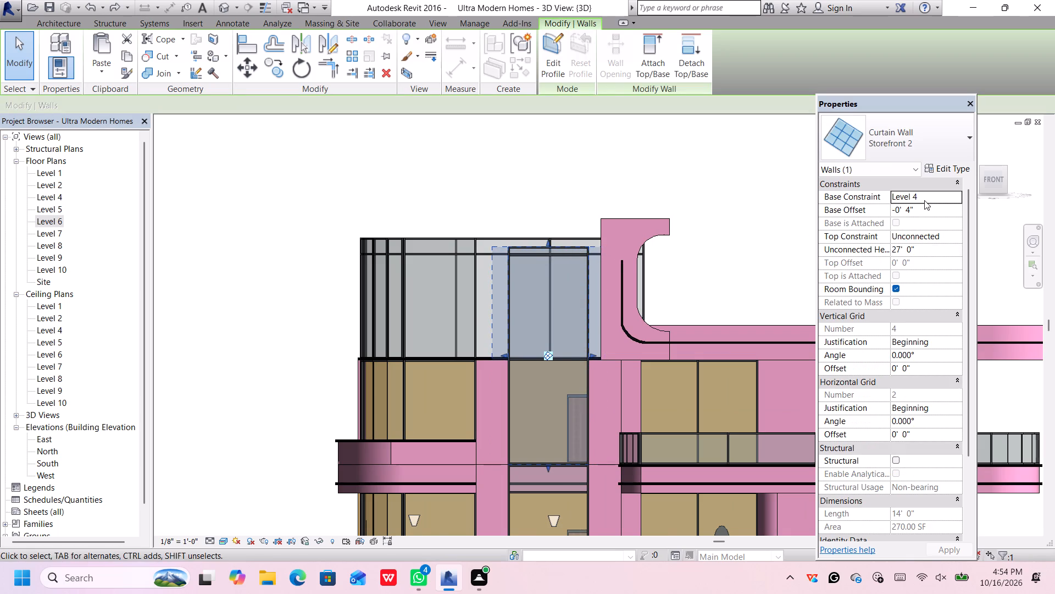
click(943, 168)
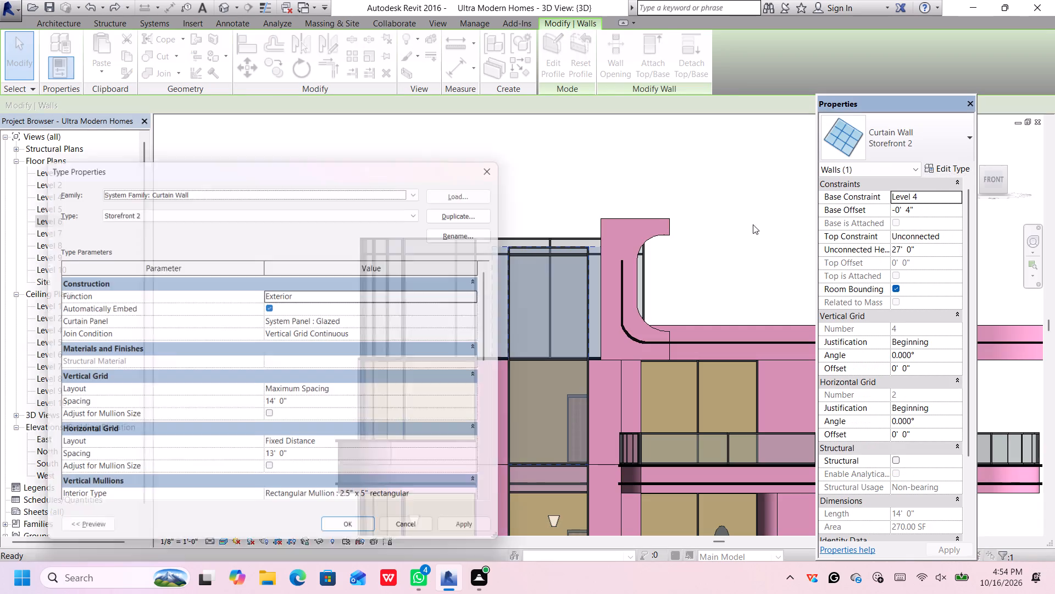
click(314, 459)
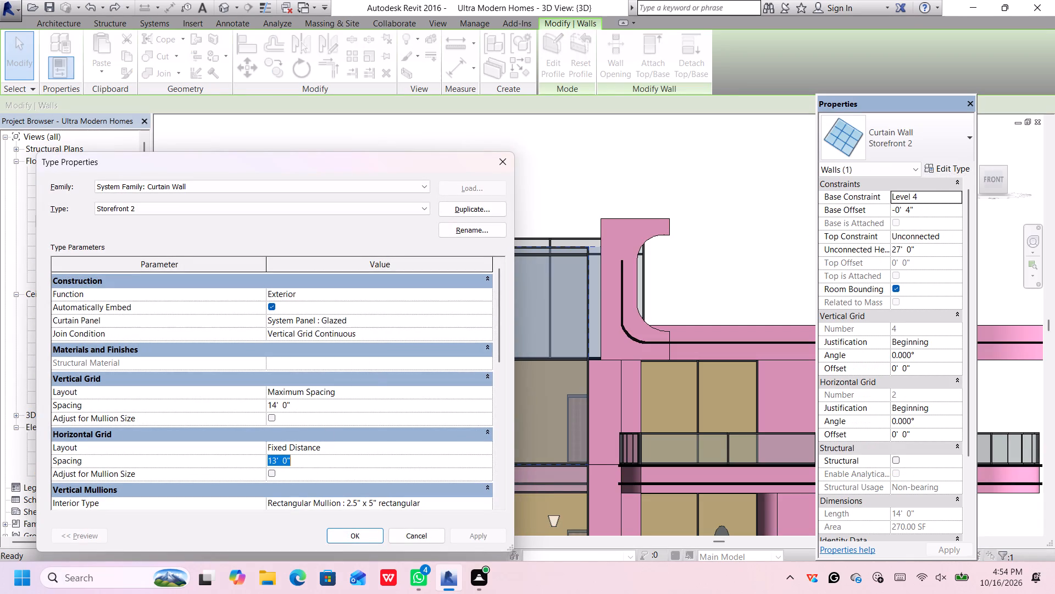
key(BackSpace)
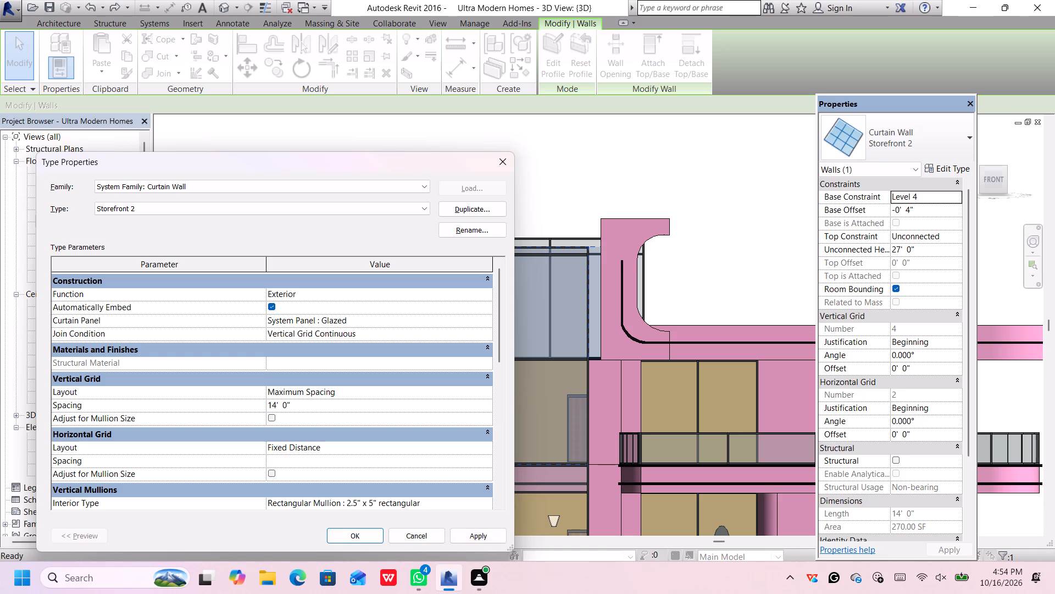
key(1)
key(7)
key(apostrophe)
key(Return)
click(353, 535)
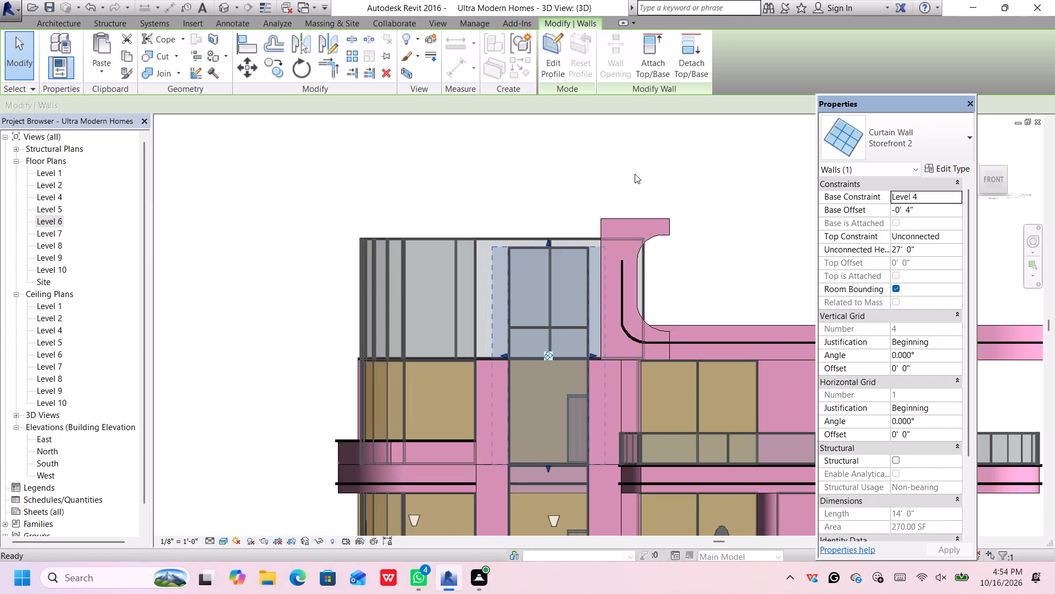
Examine the curtain wall between the front columns and the door behind it, comparing its top with the adjoining upper-storey curtain walls.
scroll(621, 208, down, 6)
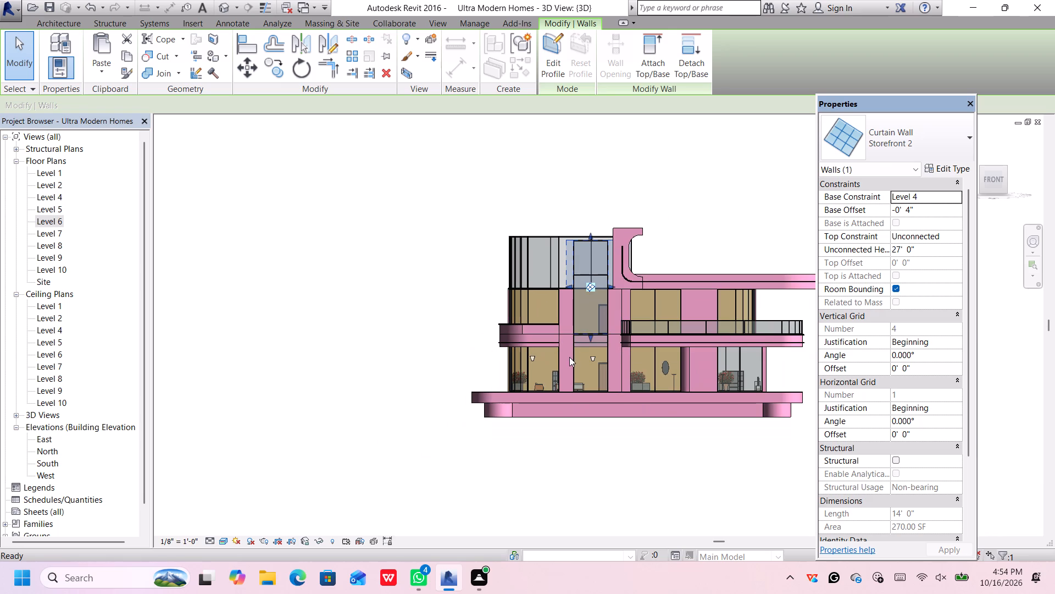
scroll(697, 229, up, 3)
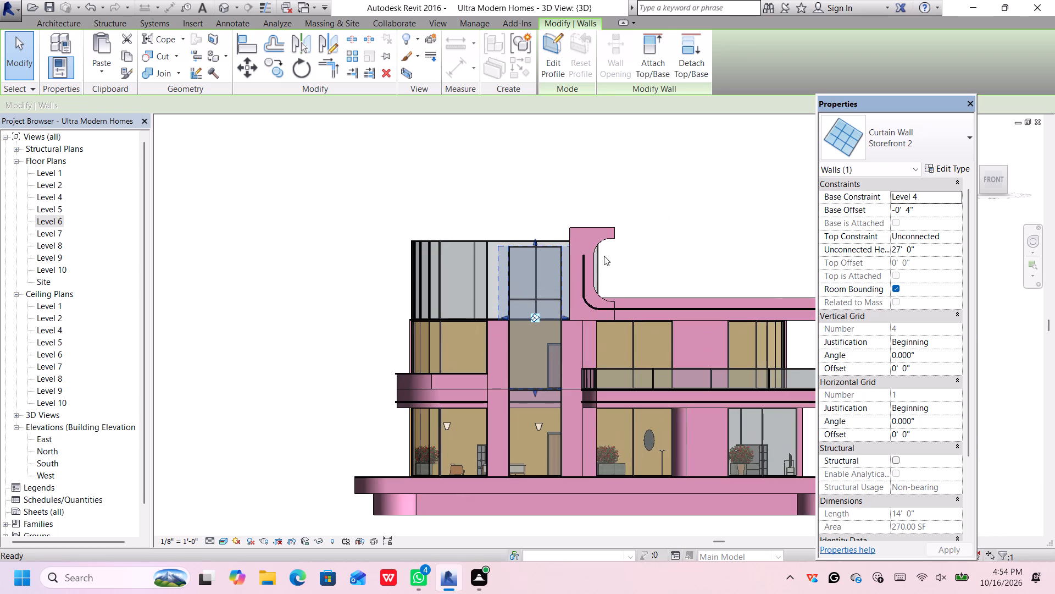
scroll(519, 230, down, 1)
scroll(503, 223, up, 1)
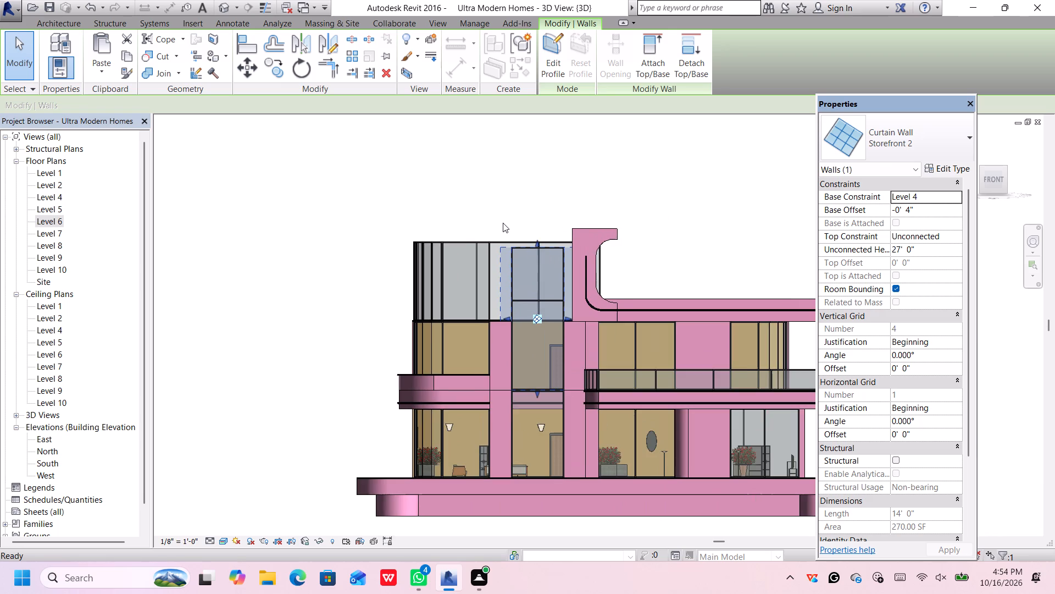
scroll(503, 223, up, 1)
click(503, 223)
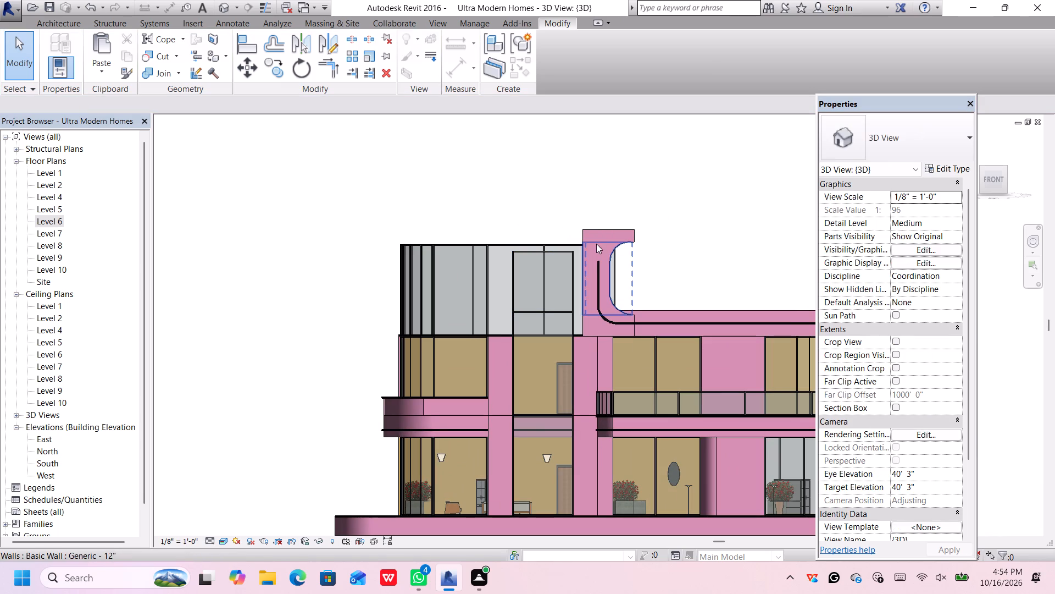
scroll(564, 259, down, 1)
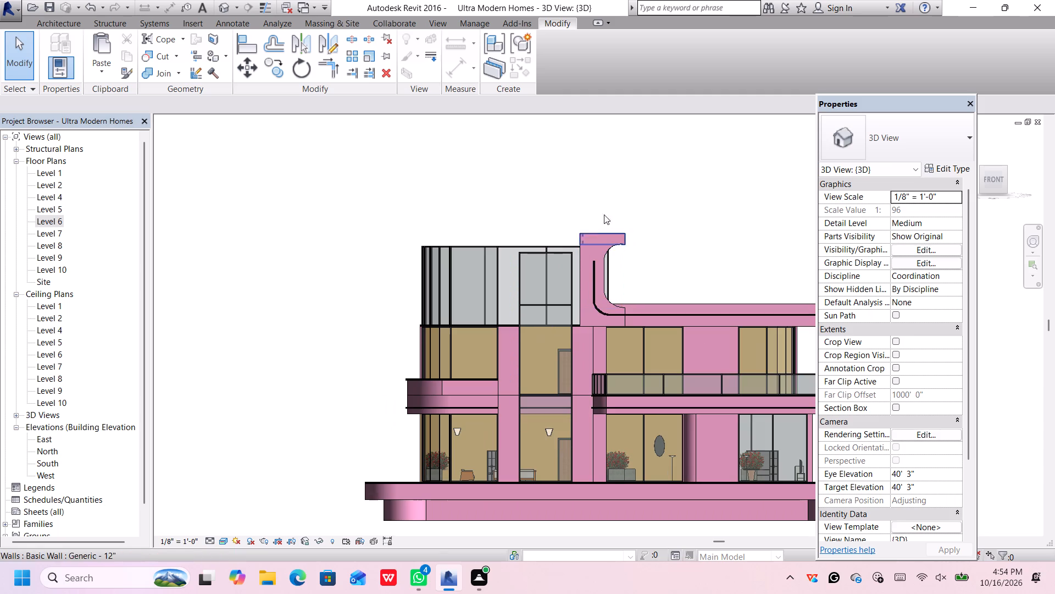
middle_drag(615, 205, 588, 215)
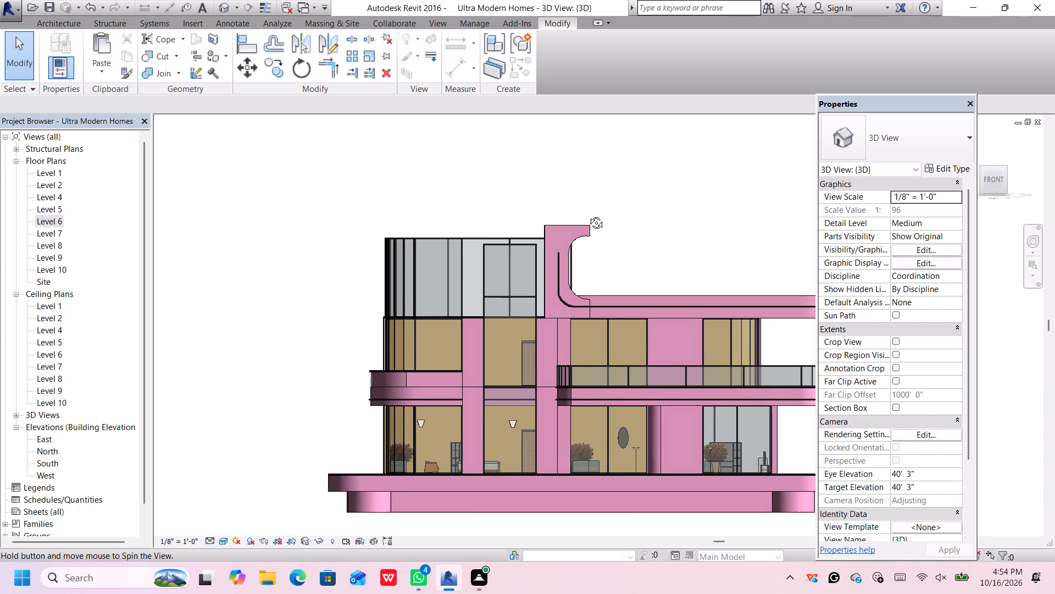
middle_drag(588, 215, 612, 306)
scroll(512, 279, up, 2)
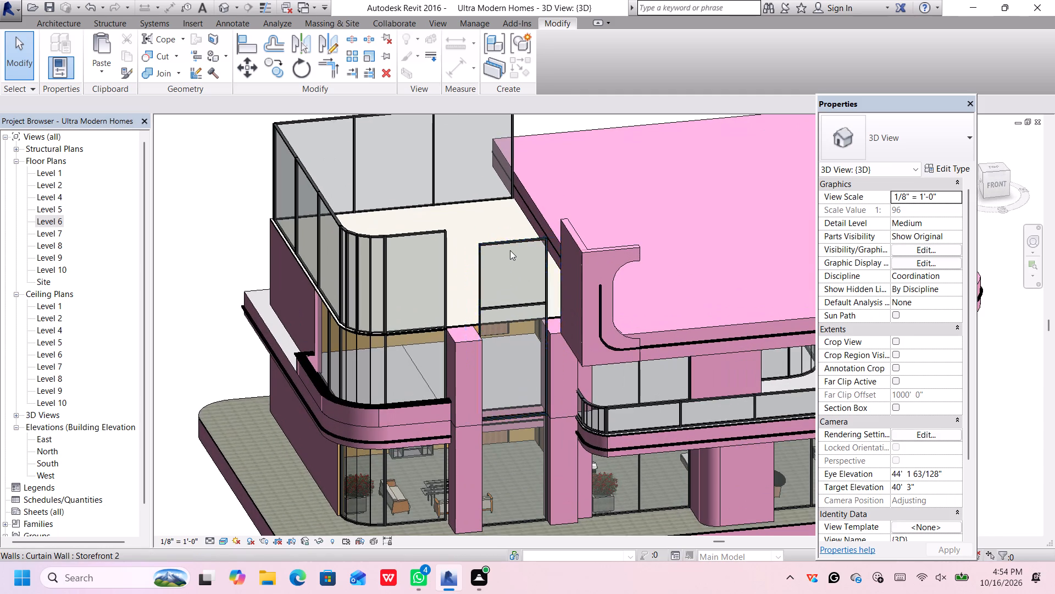
click(510, 241)
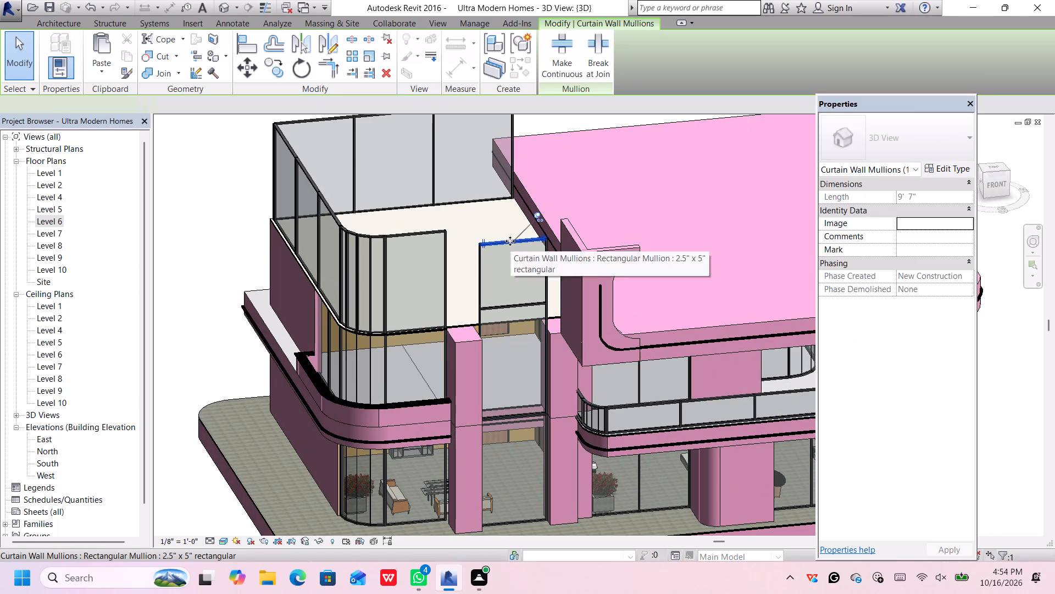
scroll(514, 248, up, 3)
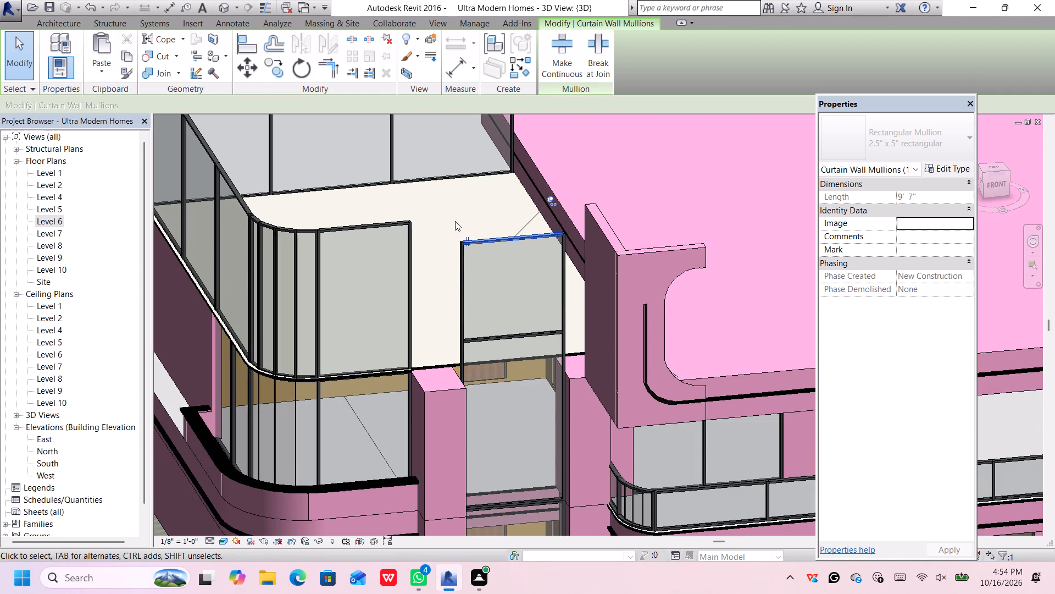
click(476, 380)
scroll(481, 380, down, 4)
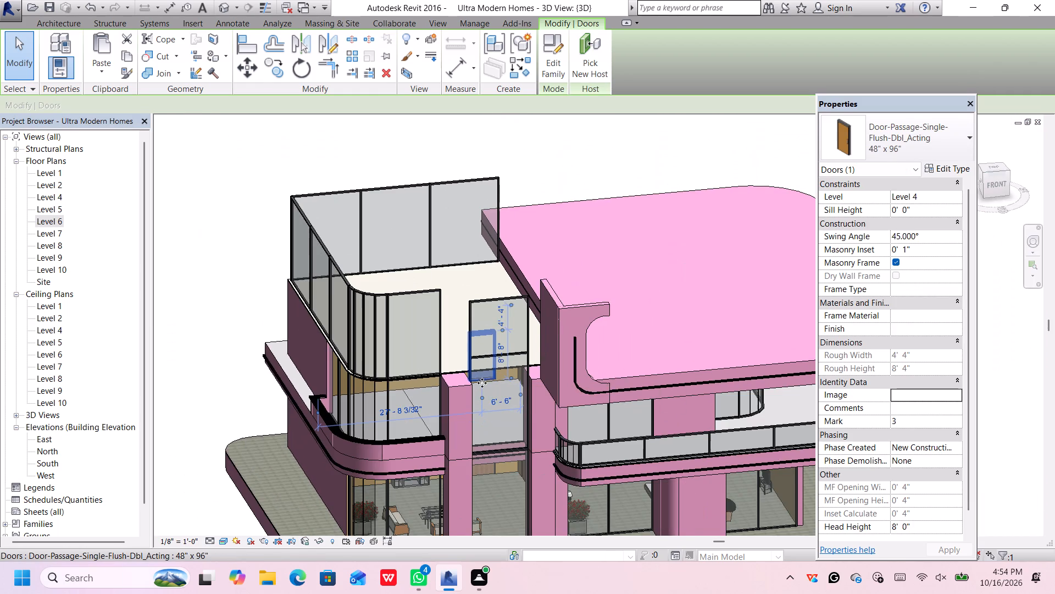
middle_drag(484, 385, 467, 316)
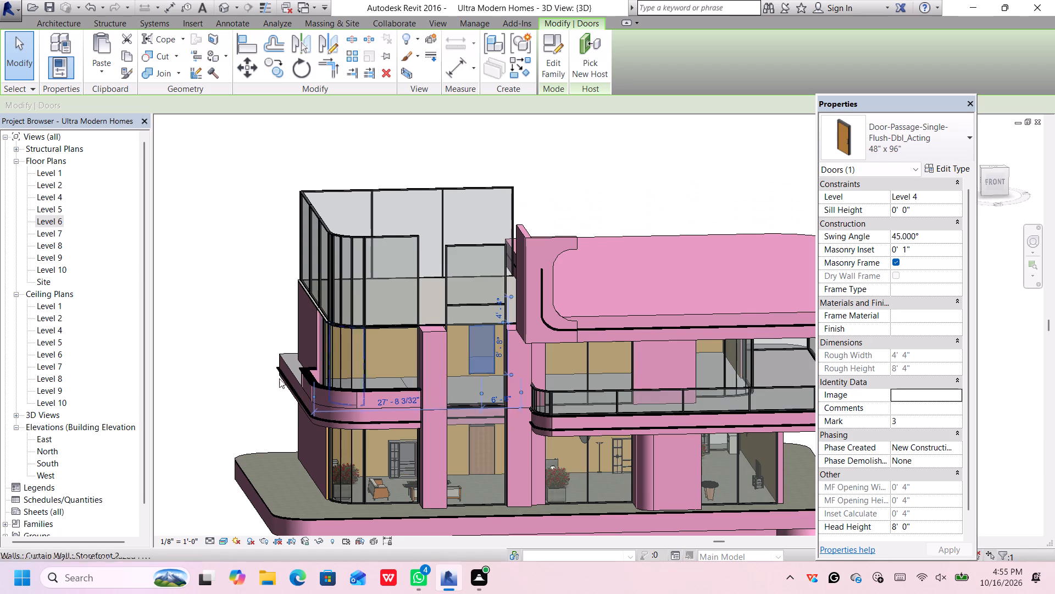
click(245, 325)
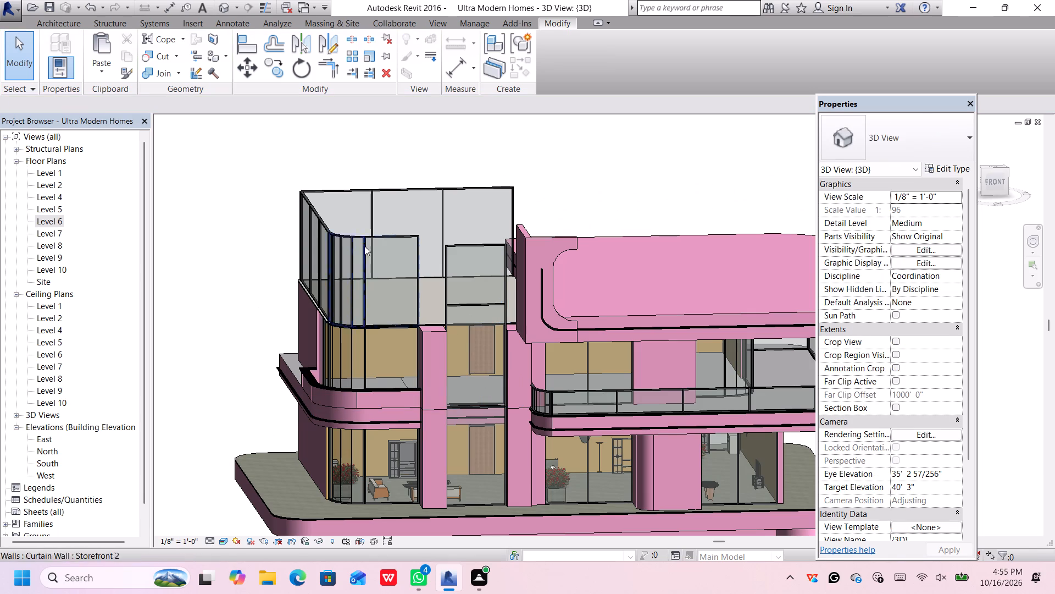
scroll(405, 248, down, 3)
scroll(458, 246, up, 1)
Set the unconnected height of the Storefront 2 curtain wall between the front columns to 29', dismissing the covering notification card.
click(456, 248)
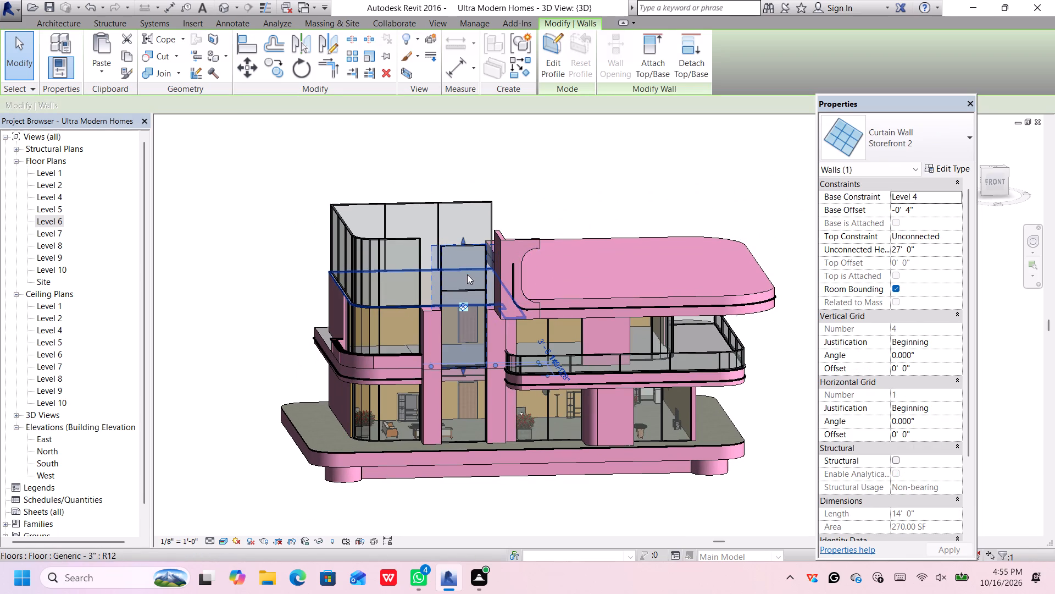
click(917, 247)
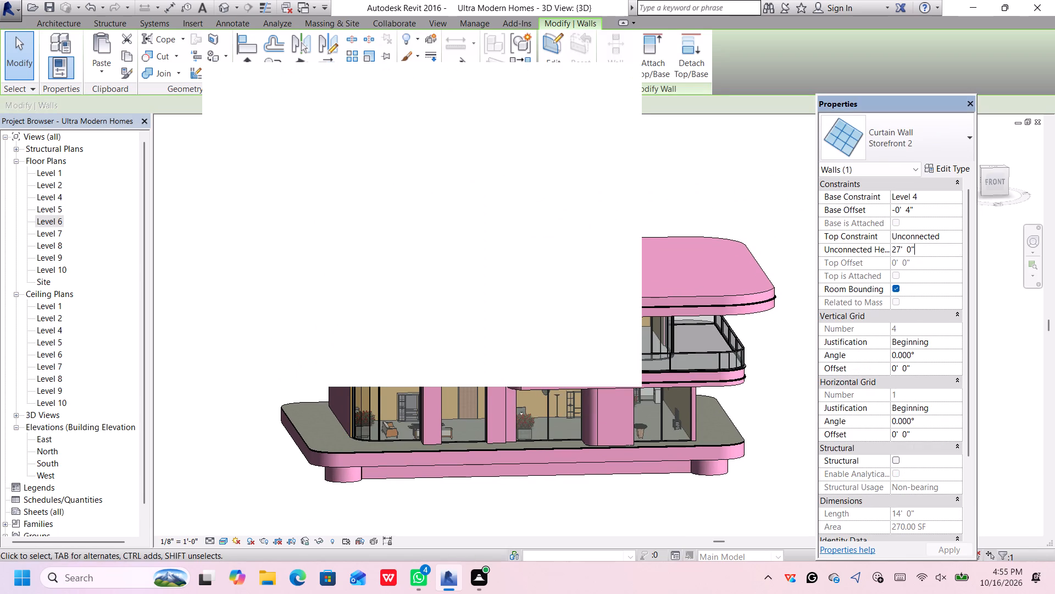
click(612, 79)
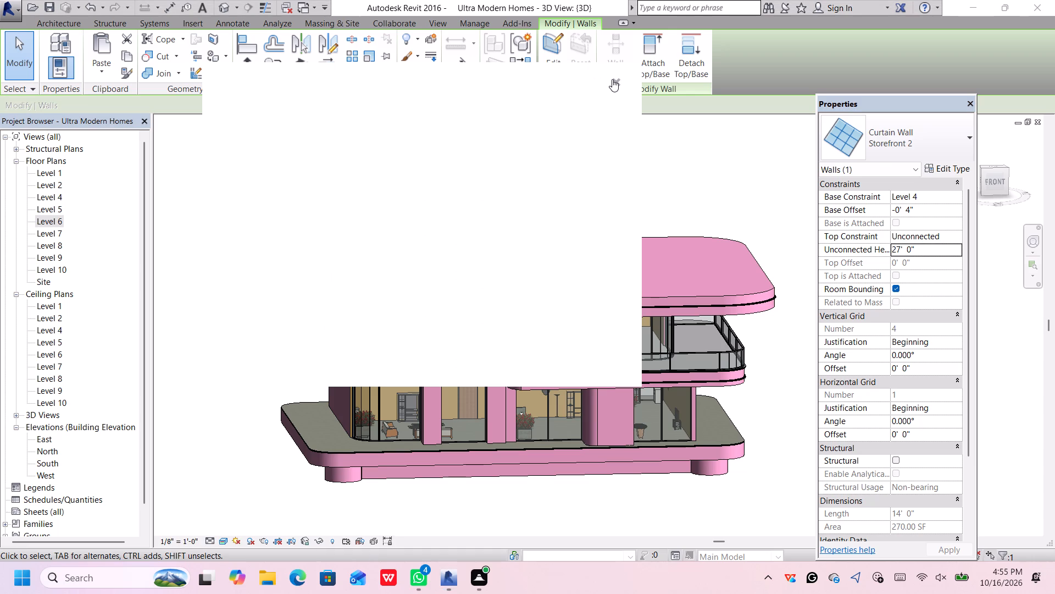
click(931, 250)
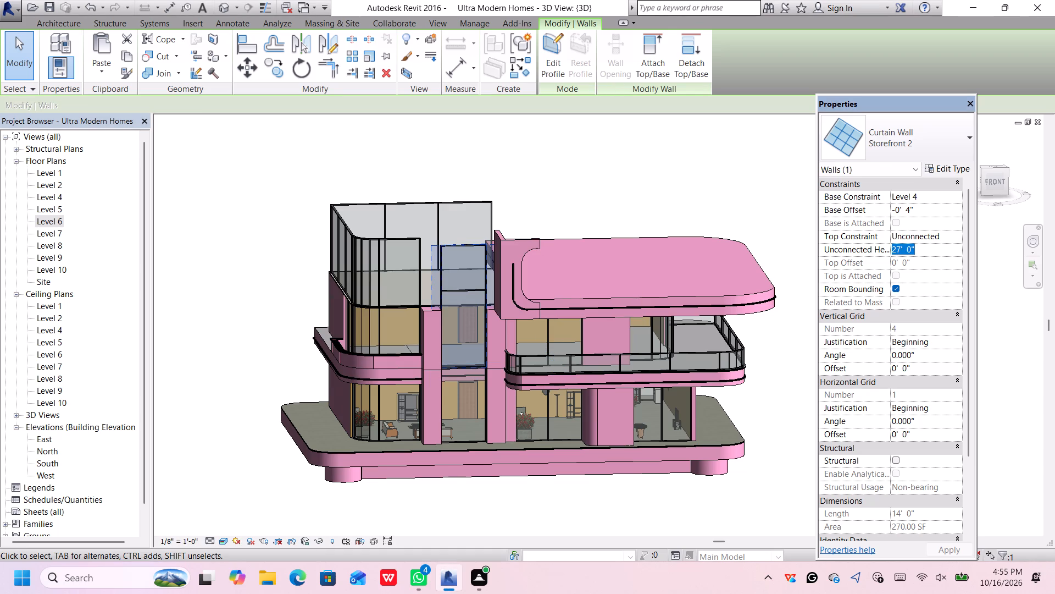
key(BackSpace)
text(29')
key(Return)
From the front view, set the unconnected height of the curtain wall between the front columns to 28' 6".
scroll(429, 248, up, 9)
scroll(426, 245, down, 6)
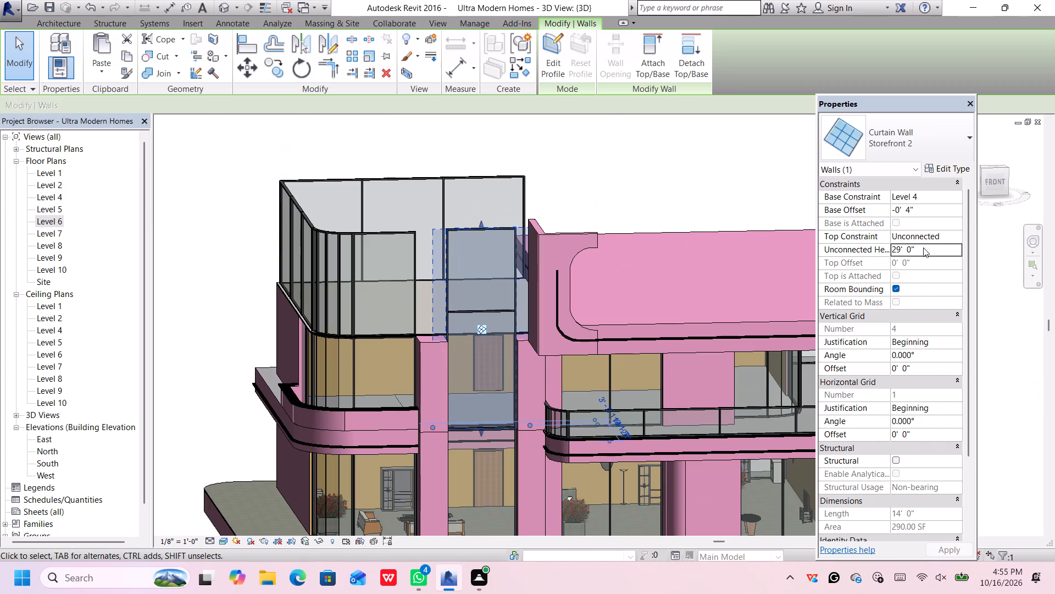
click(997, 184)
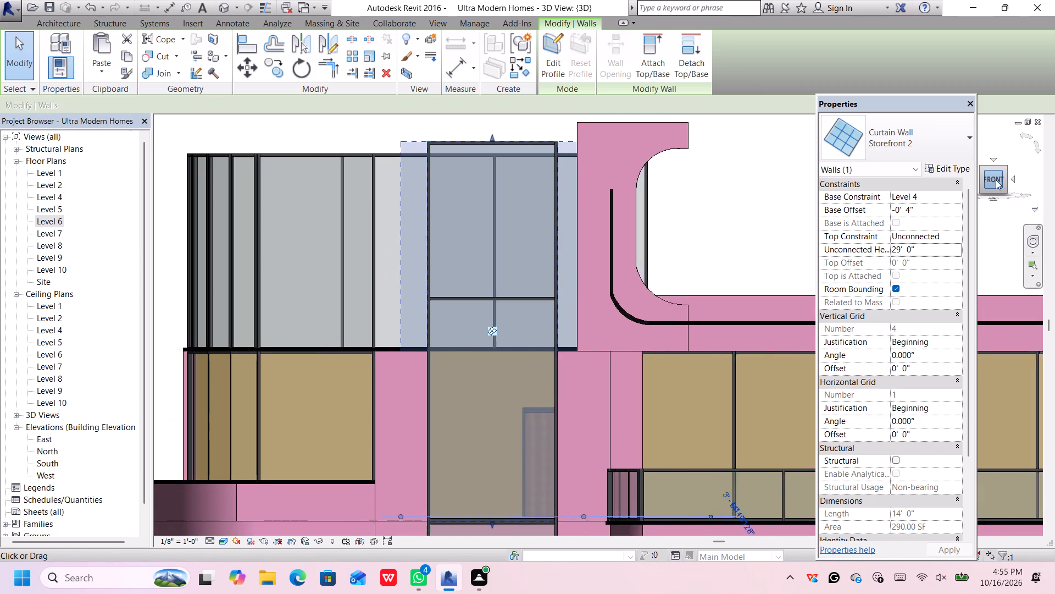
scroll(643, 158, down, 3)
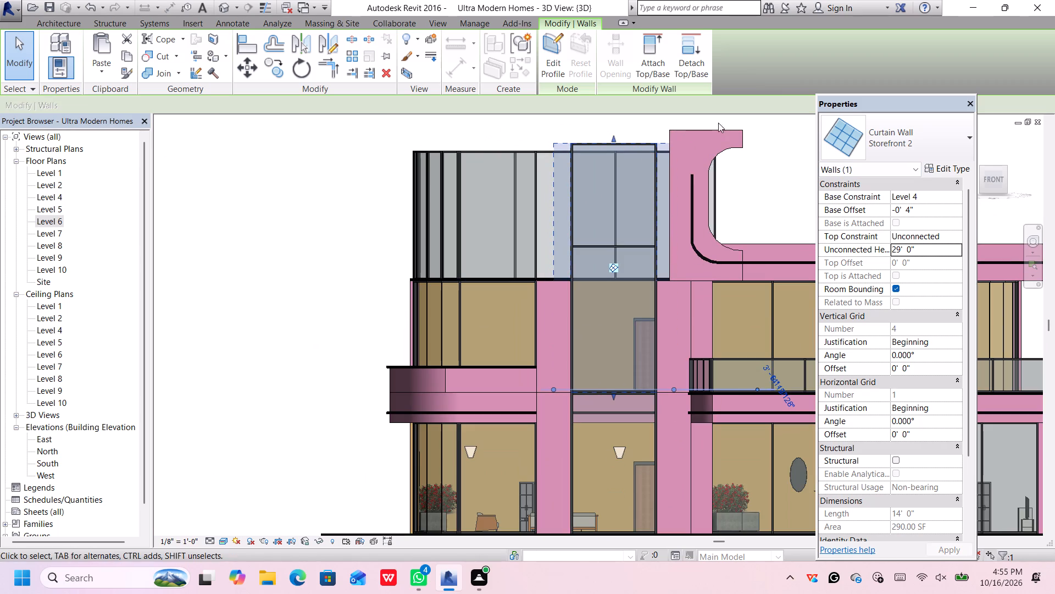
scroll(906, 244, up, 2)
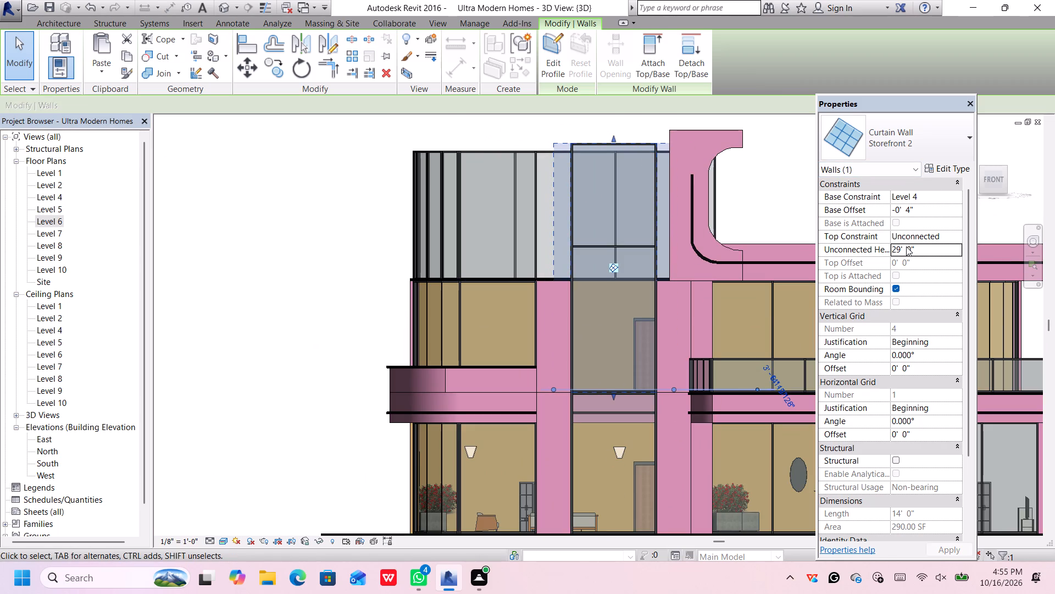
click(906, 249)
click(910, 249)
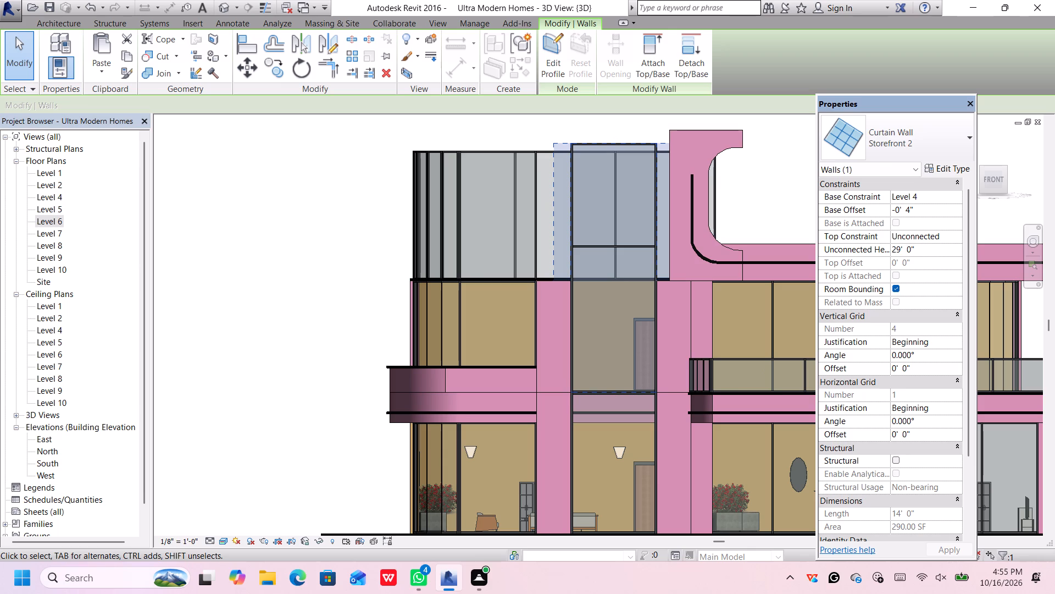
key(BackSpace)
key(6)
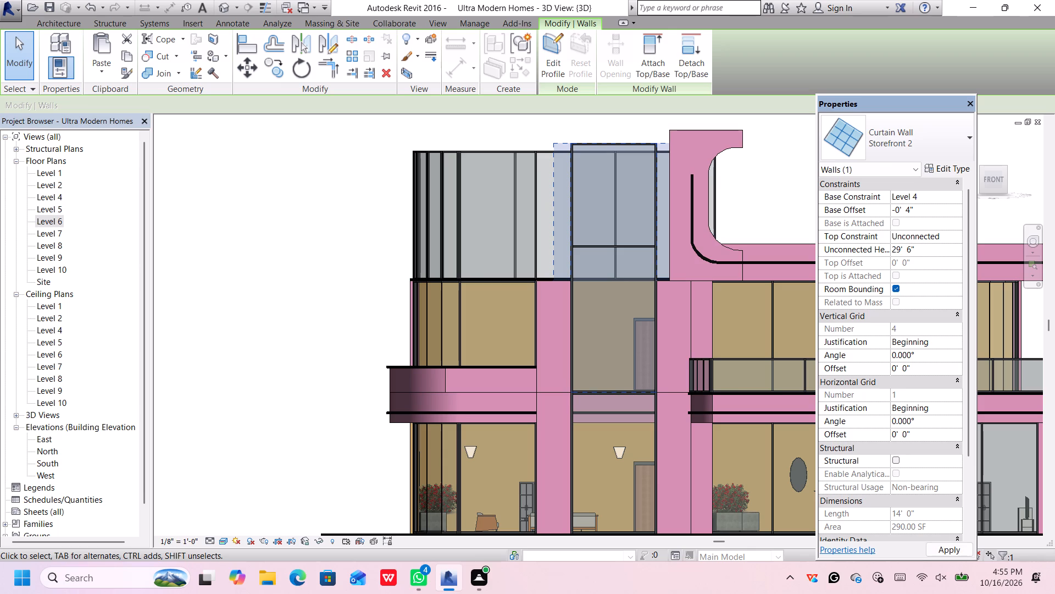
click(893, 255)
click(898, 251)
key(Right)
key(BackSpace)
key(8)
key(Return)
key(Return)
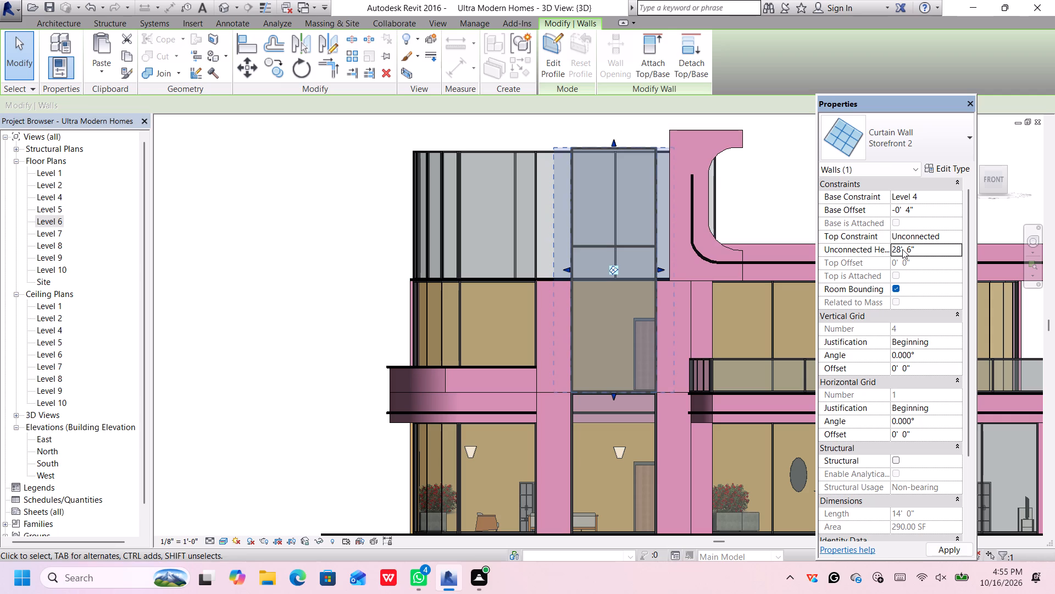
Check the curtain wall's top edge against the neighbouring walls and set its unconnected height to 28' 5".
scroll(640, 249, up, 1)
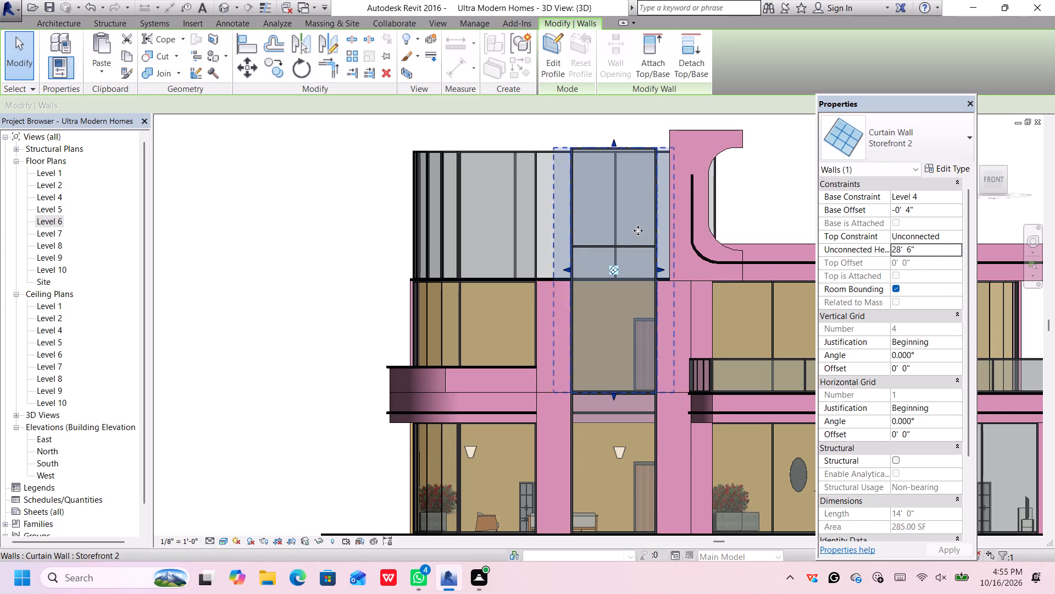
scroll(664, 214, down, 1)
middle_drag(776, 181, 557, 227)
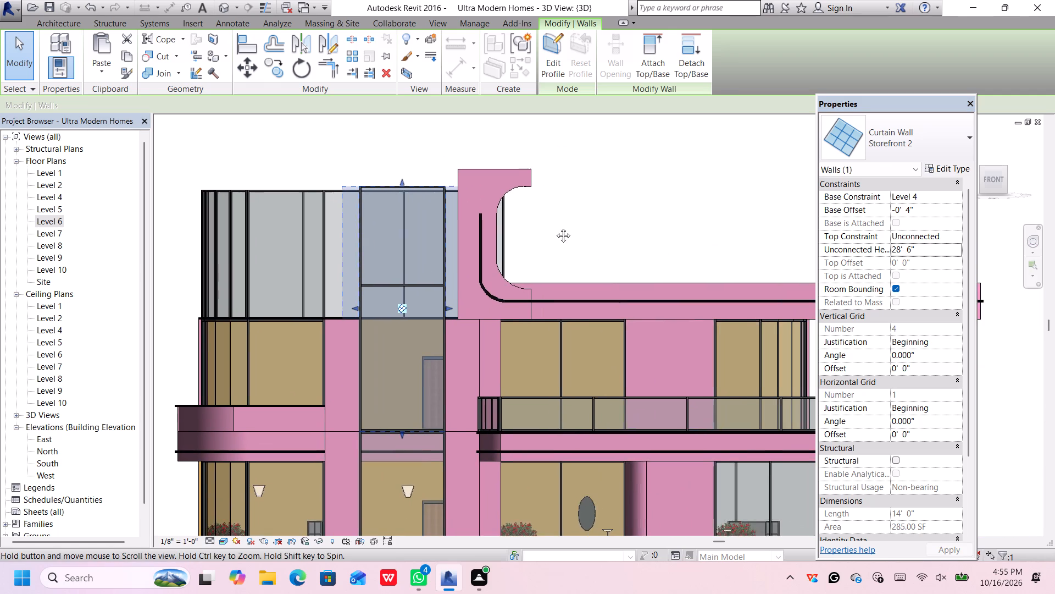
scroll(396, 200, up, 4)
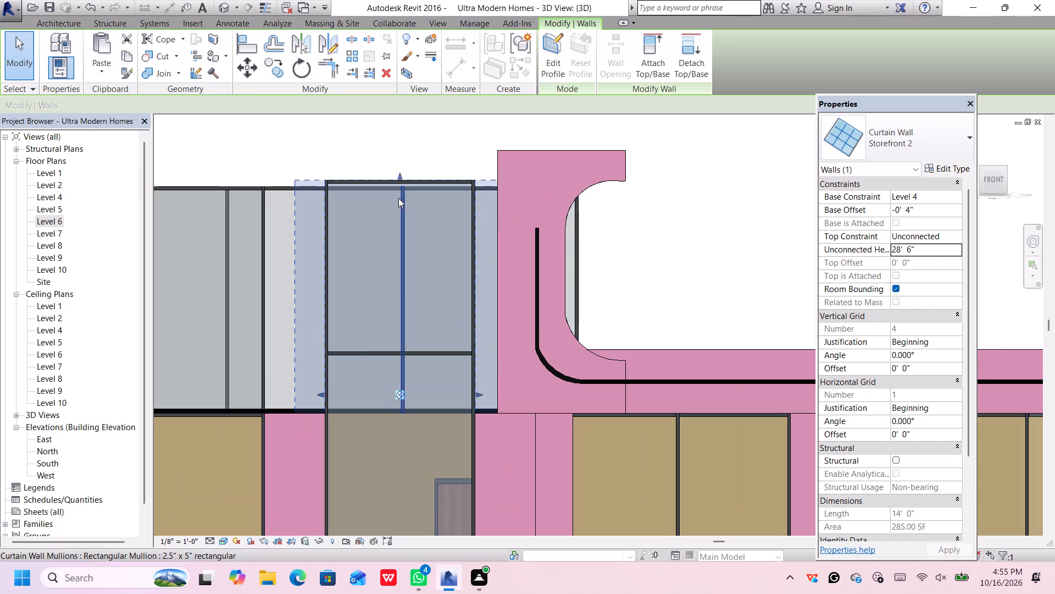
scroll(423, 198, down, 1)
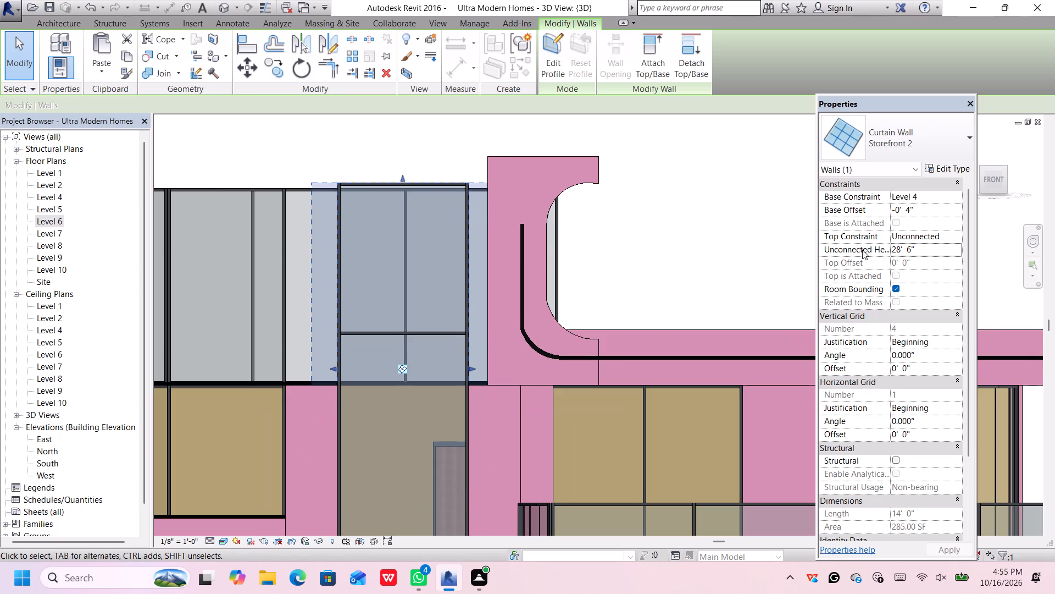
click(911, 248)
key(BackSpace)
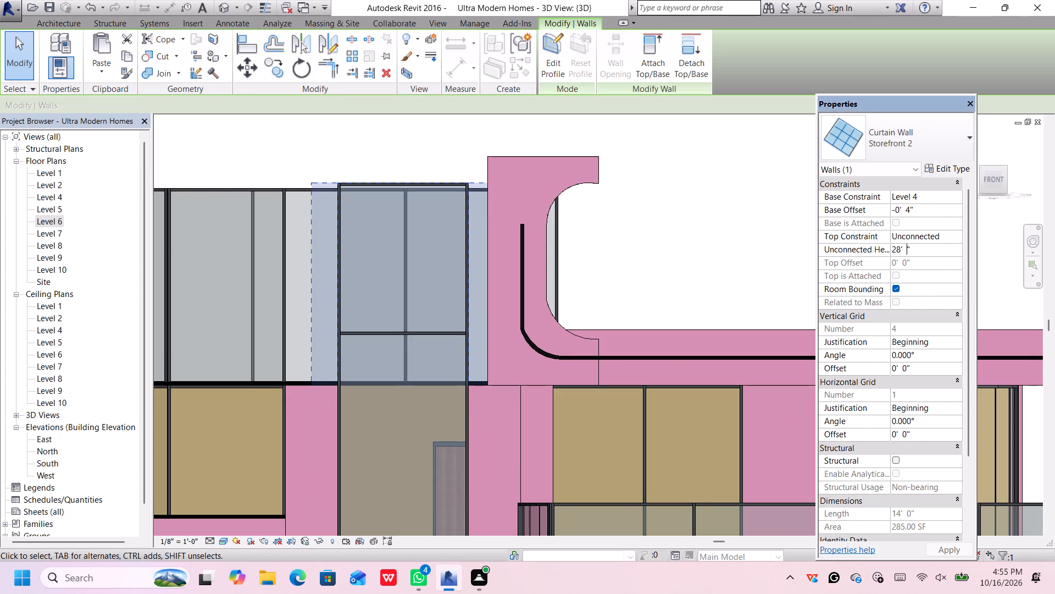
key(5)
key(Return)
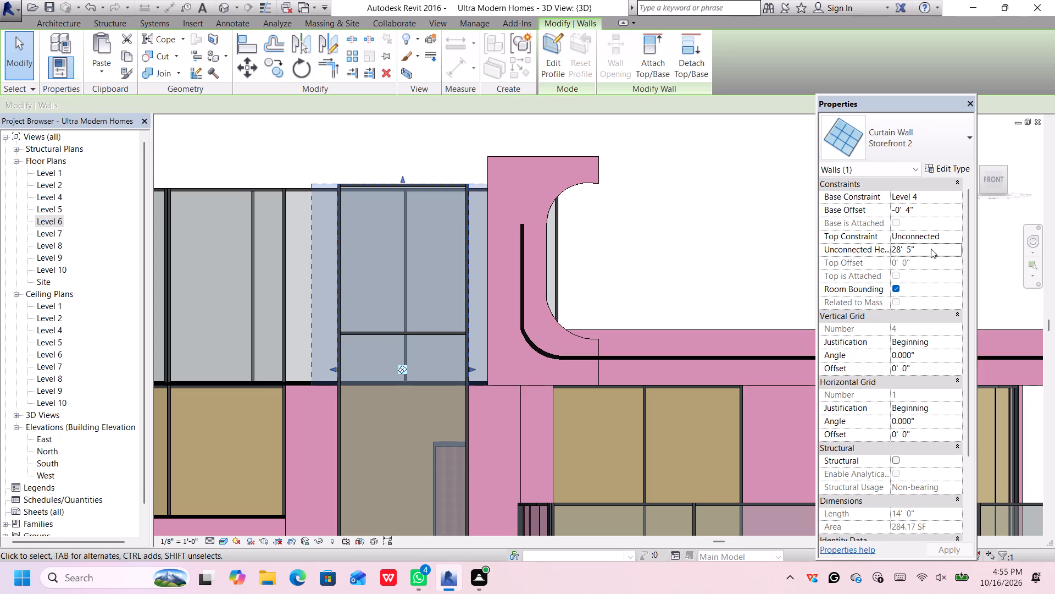
Set the unconnected height of the curtain wall between the front columns to 28' 4".
click(914, 248)
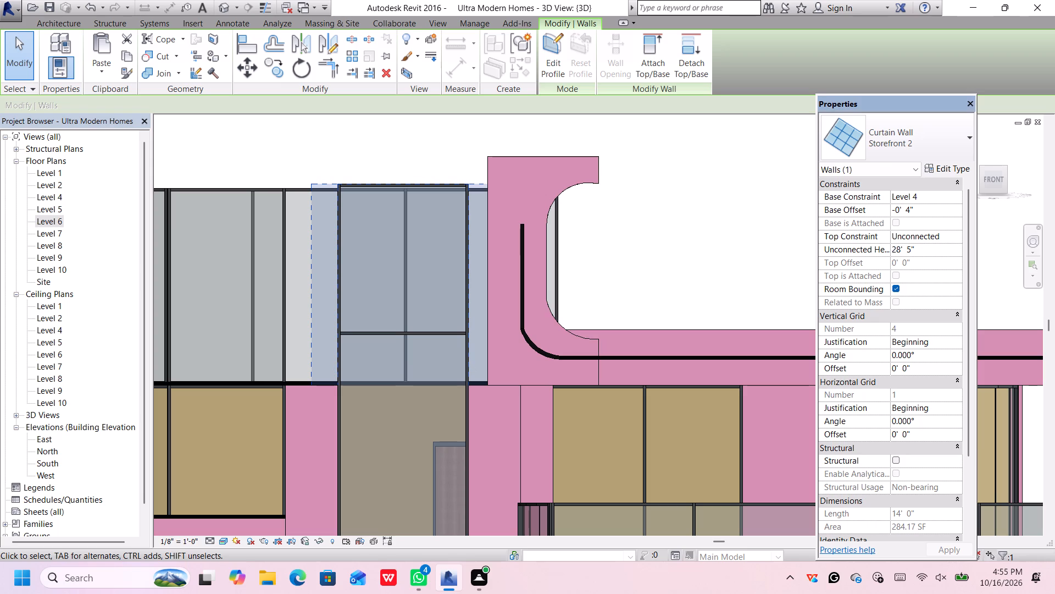
click(909, 248)
key(BackSpace)
key(4)
key(Return)
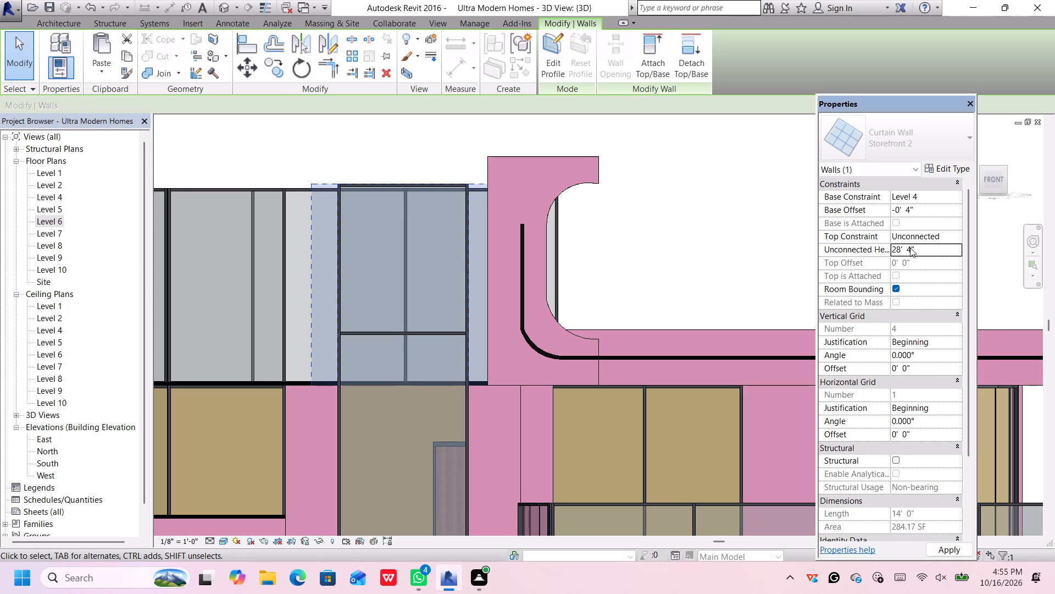
key(Return)
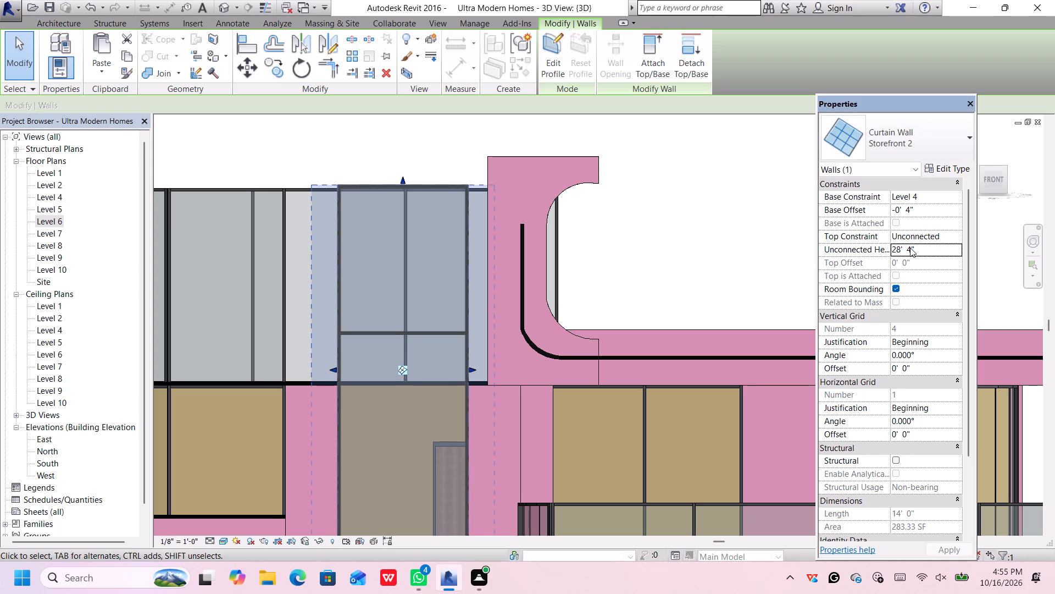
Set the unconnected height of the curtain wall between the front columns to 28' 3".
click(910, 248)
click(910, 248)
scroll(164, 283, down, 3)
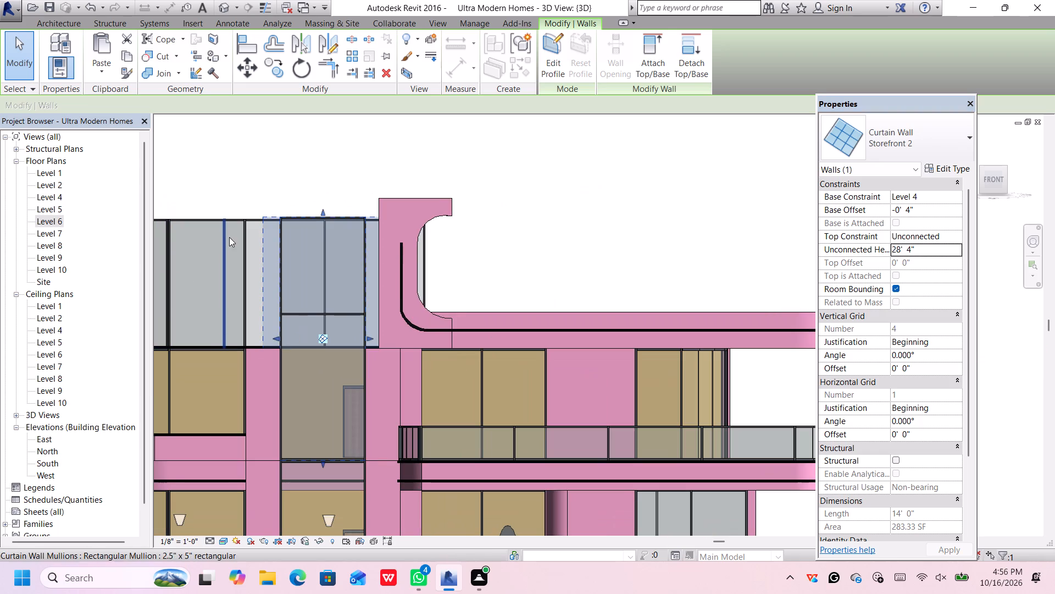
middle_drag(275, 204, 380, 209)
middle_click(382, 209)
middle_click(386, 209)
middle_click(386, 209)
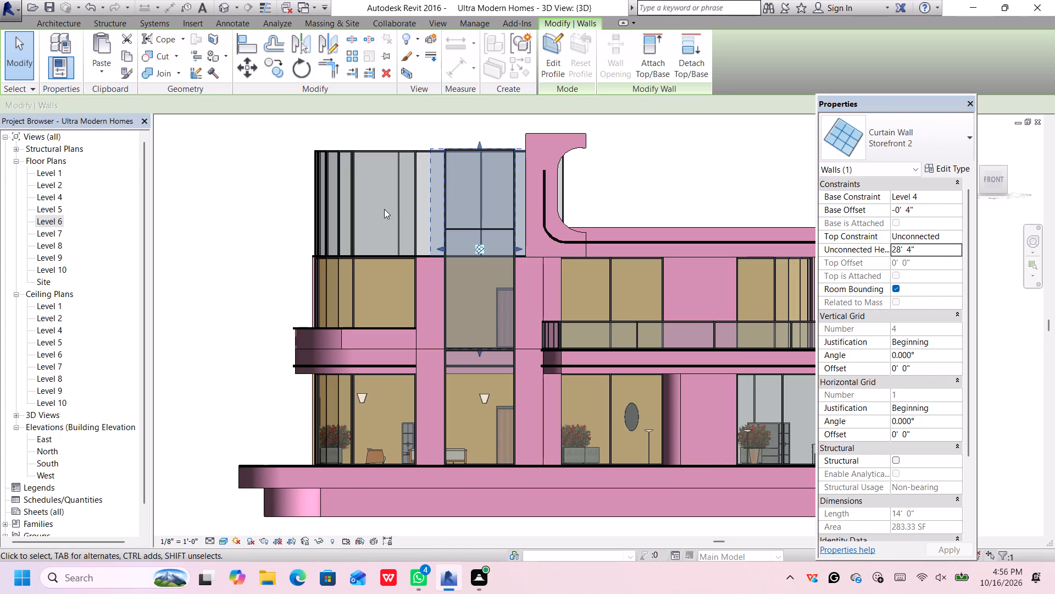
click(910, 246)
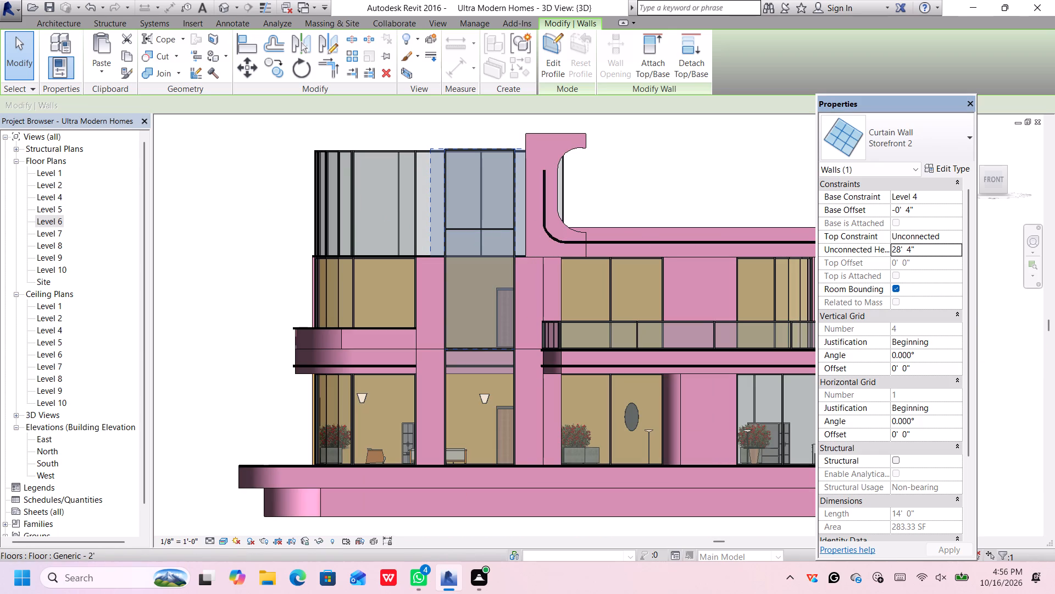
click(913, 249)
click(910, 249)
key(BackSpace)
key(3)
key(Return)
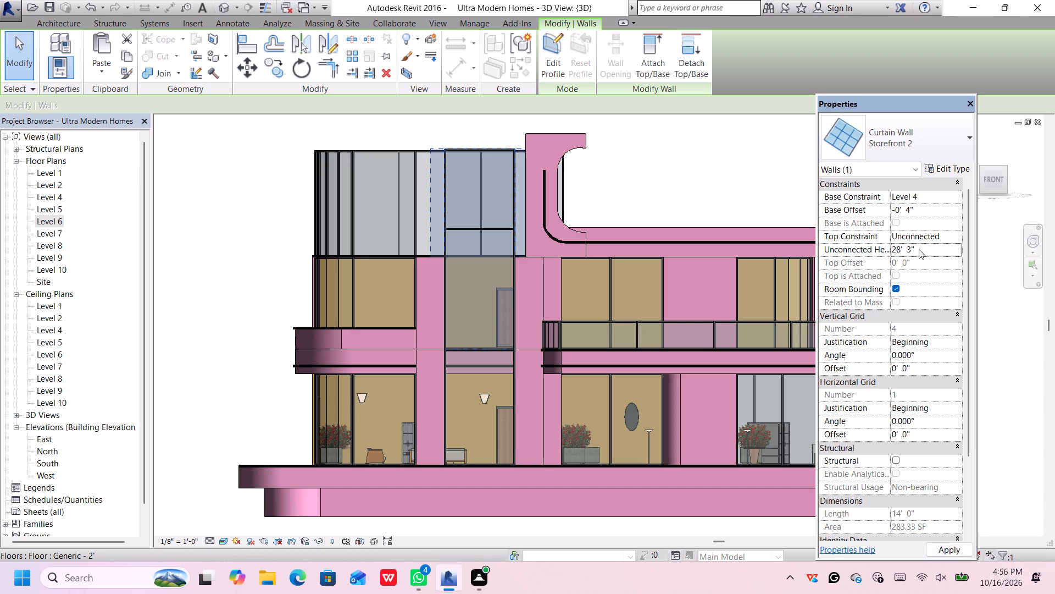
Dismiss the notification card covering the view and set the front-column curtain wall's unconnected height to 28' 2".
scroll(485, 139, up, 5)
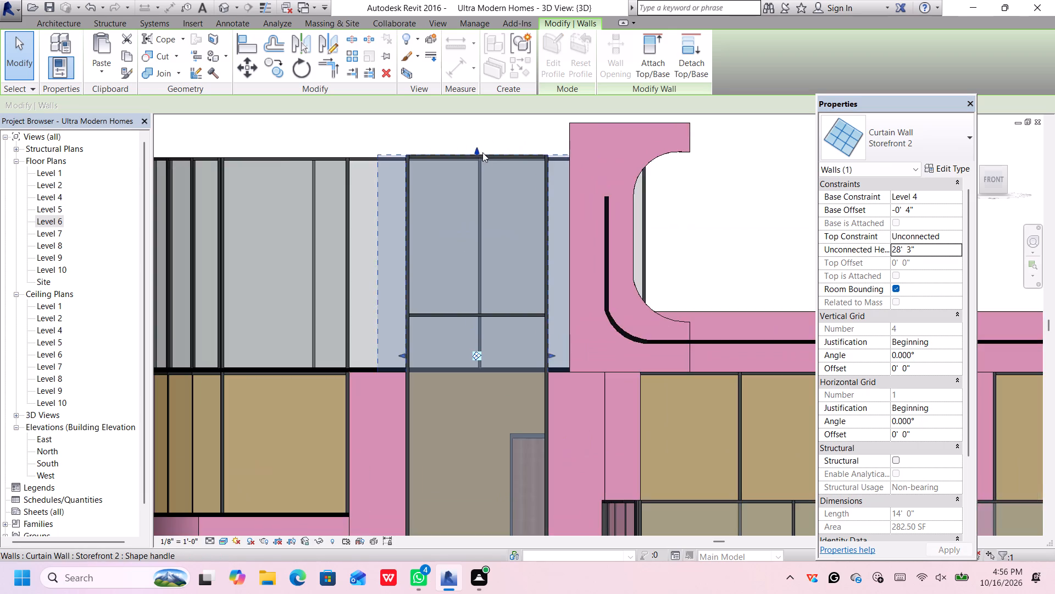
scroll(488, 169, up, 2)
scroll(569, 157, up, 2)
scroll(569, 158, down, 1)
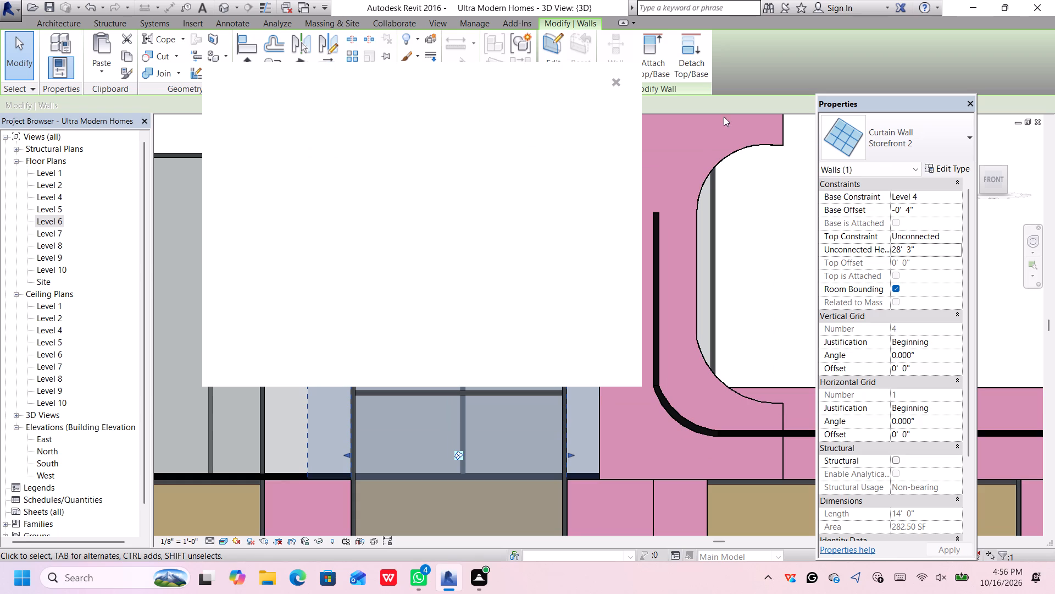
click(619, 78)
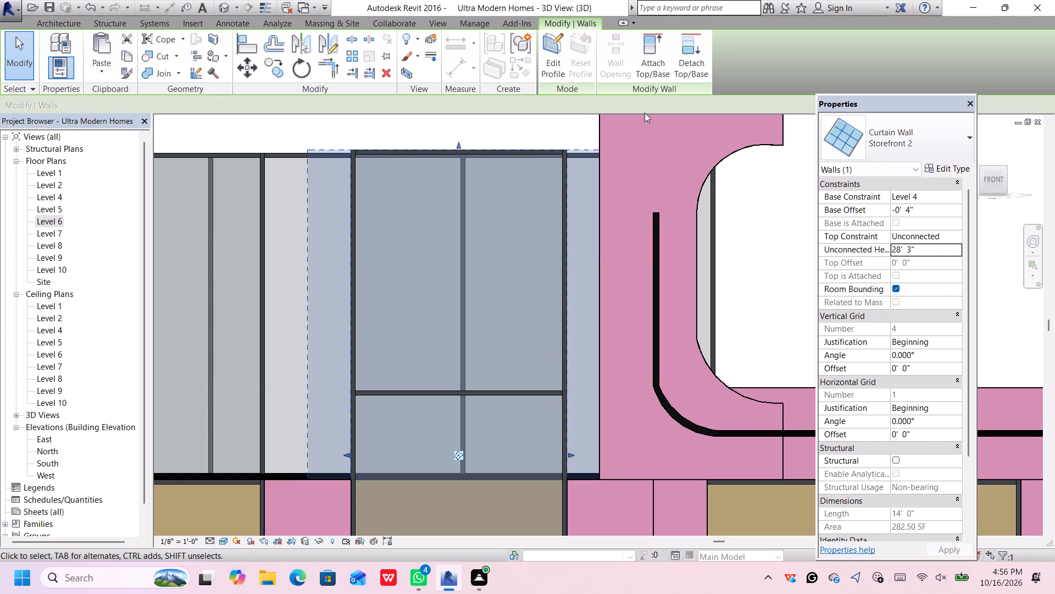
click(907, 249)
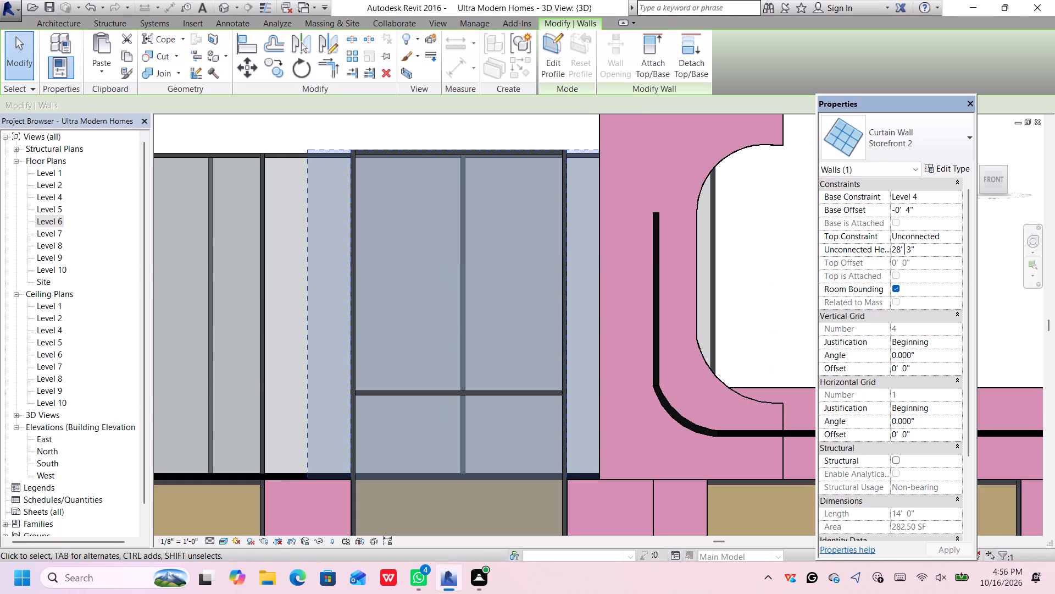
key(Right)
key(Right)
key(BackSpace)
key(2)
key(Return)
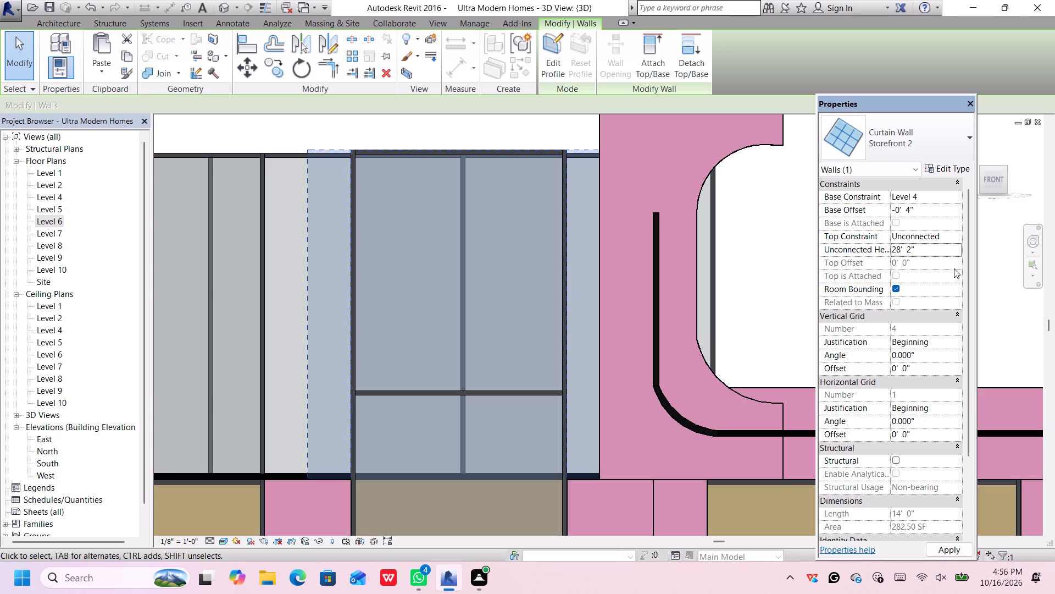
Set the unconnected height of the curtain wall between the front columns to 28' 1" and deselect it.
scroll(512, 129, down, 2)
scroll(512, 129, up, 4)
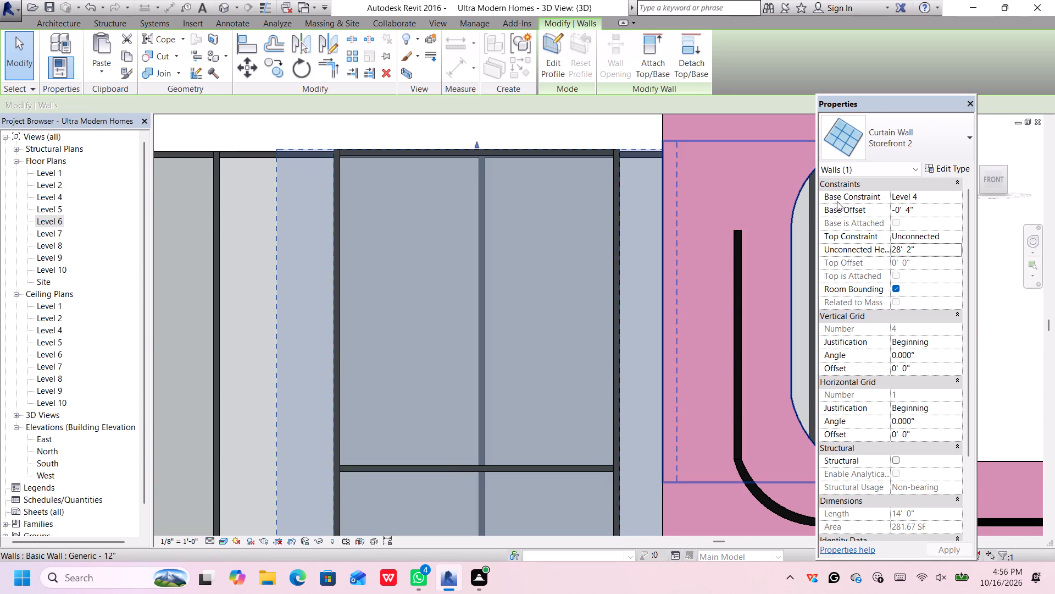
click(912, 246)
key(BackSpace)
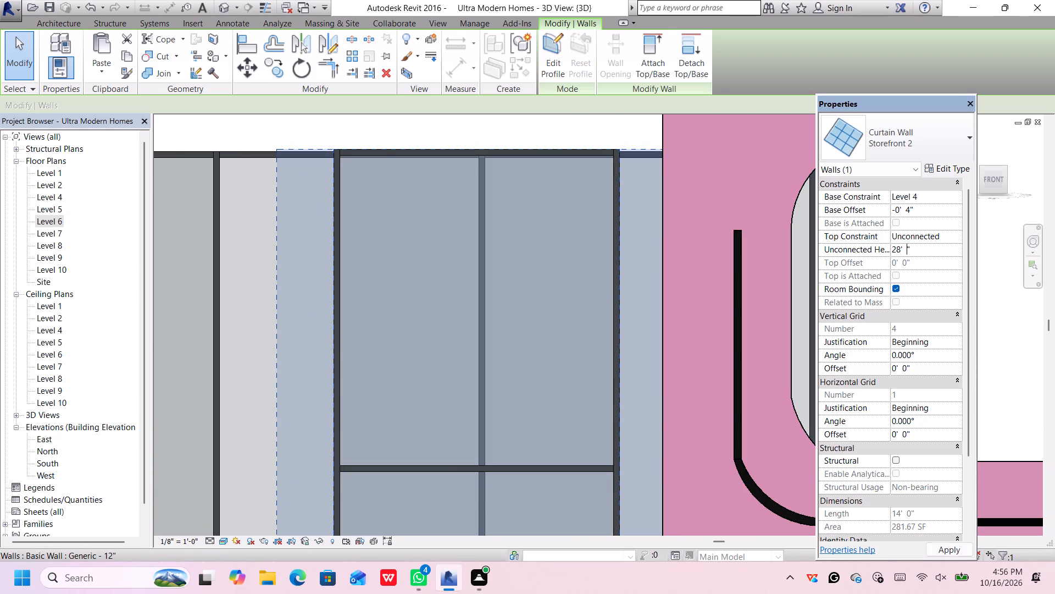
key(1)
key(Return)
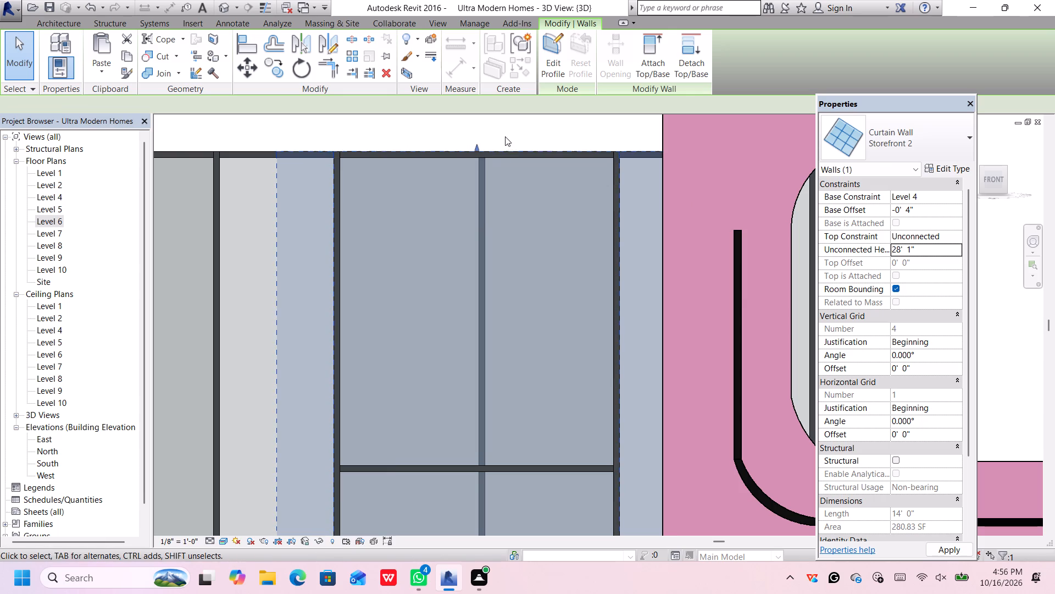
click(503, 137)
Unpin the horizontal mullion in the upper part of the curtain wall between the front columns.
scroll(503, 136, down, 5)
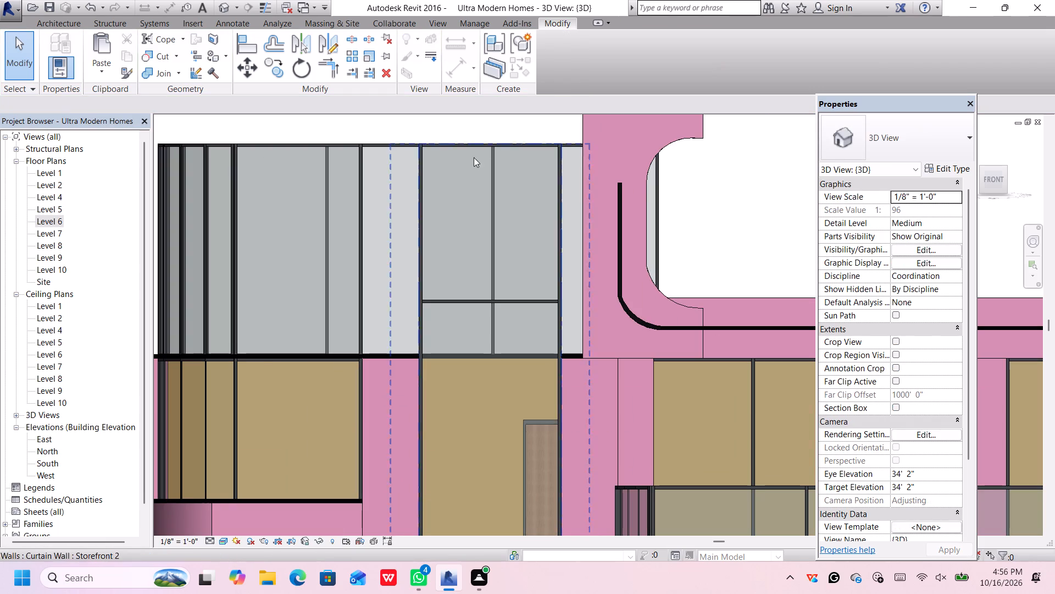
scroll(440, 220, down, 2)
scroll(440, 218, up, 1)
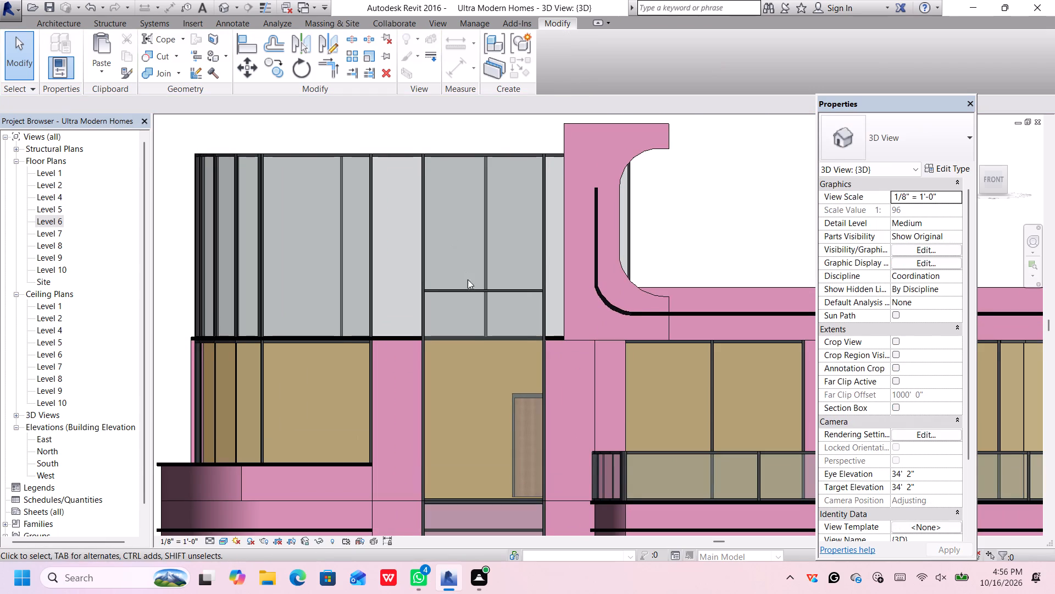
scroll(469, 287, up, 1)
click(469, 289)
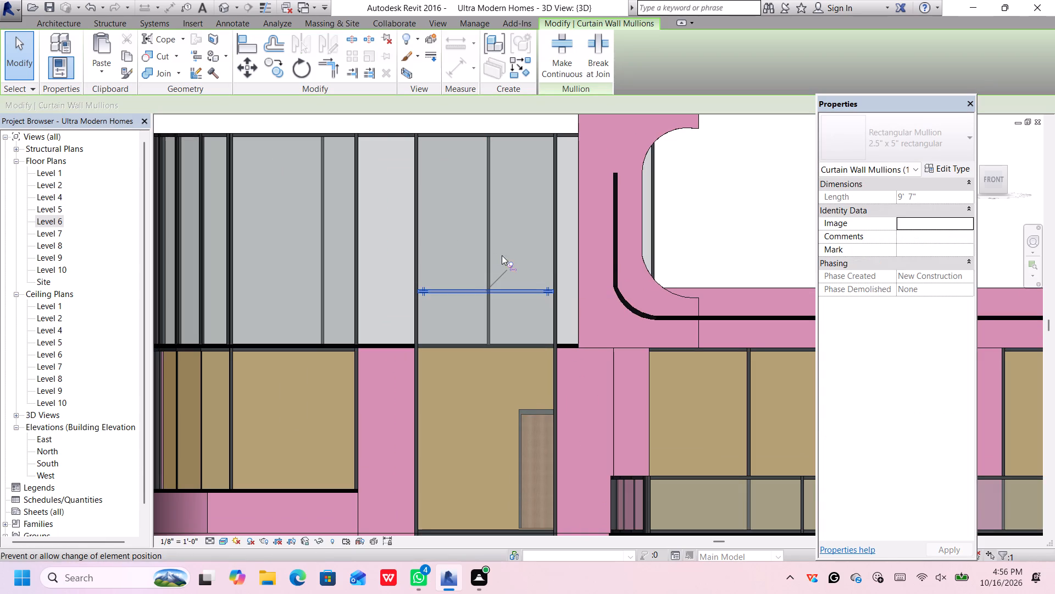
click(510, 263)
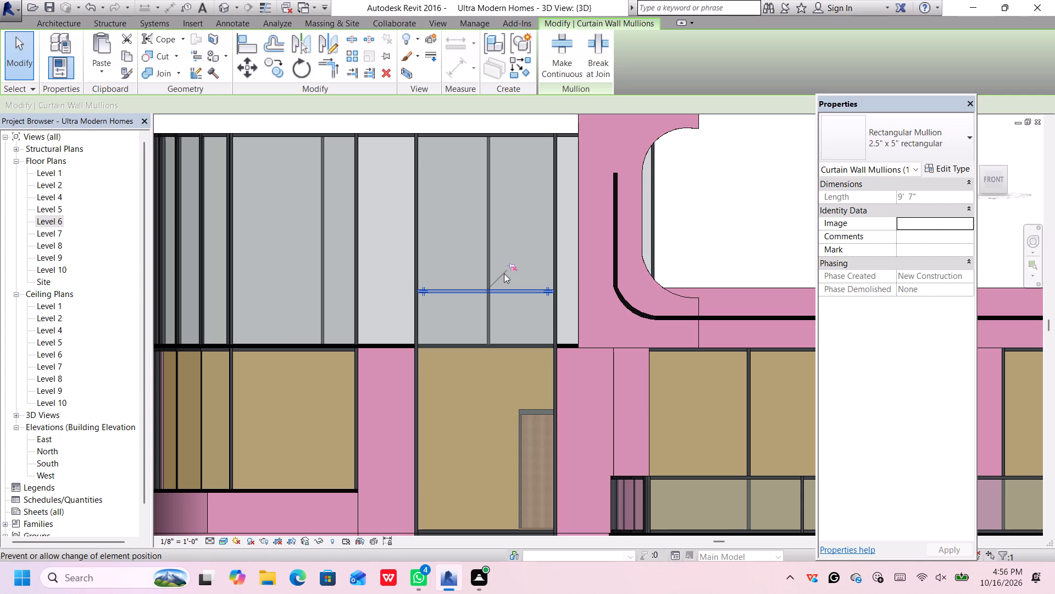
scroll(495, 275, down, 2)
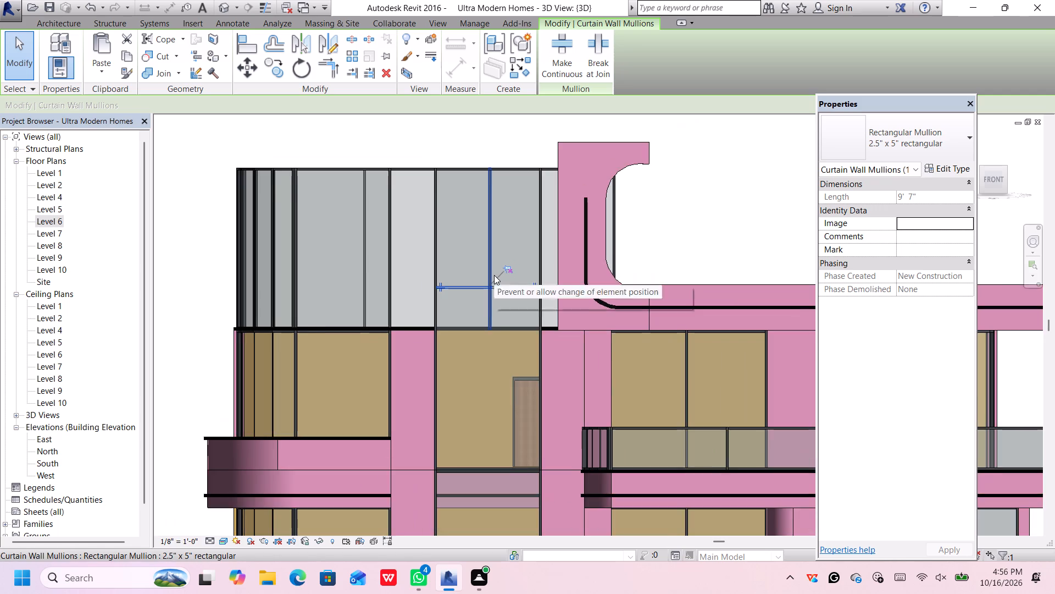
scroll(494, 275, down, 1)
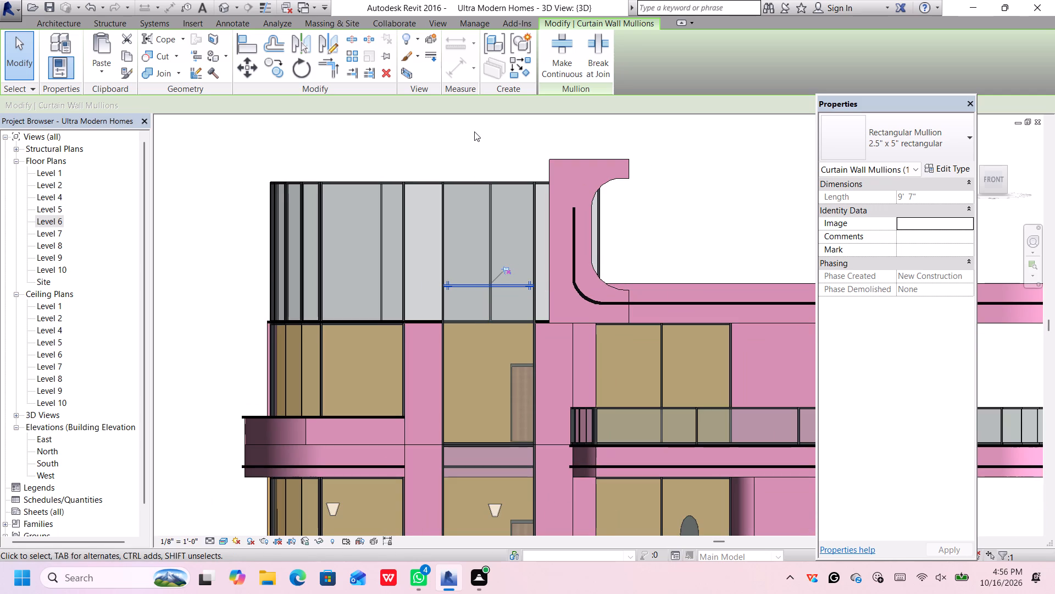
click(474, 131)
Unpin and delete two of the intermediate vertical mullions on the upper storey's curved corner curtain wall.
scroll(473, 139, down, 3)
scroll(473, 138, up, 2)
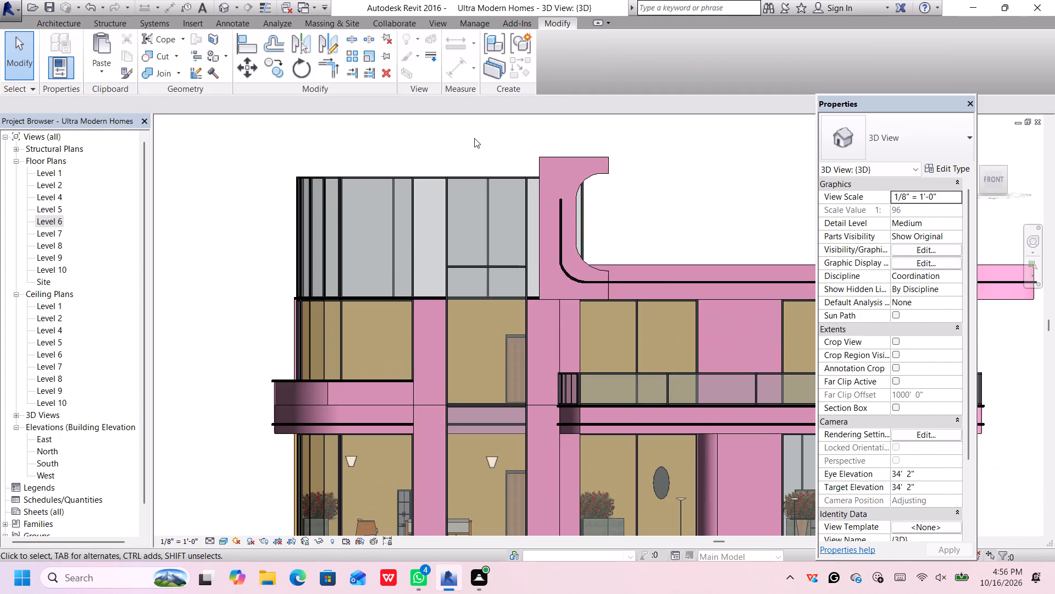
middle_drag(475, 141, 476, 149)
middle_click(476, 156)
middle_click(477, 161)
middle_click(477, 163)
middle_click(478, 166)
middle_click(478, 167)
click(480, 153)
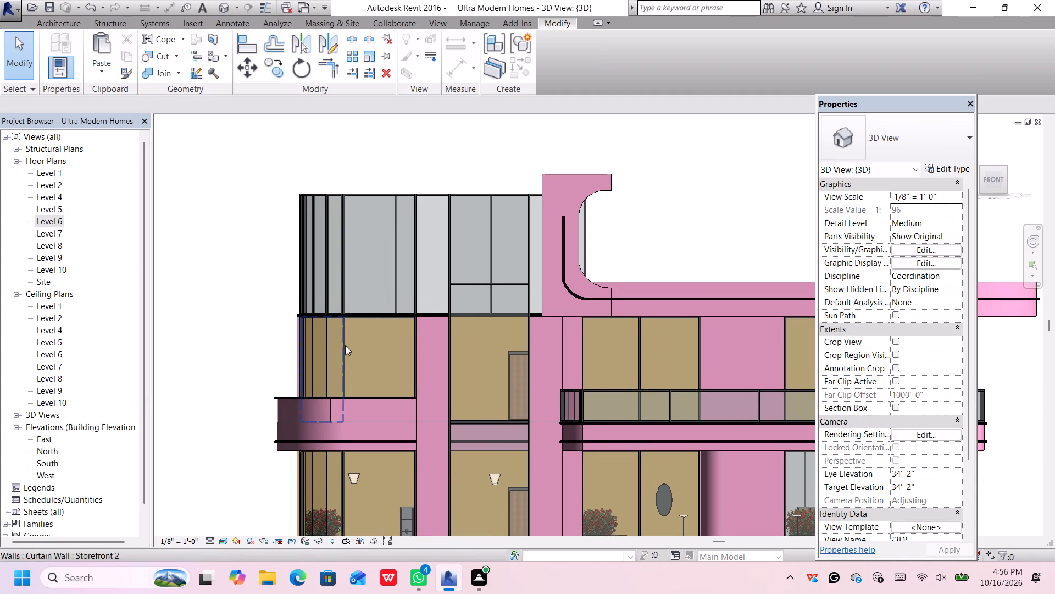
scroll(356, 239, down, 1)
scroll(330, 235, up, 1)
click(330, 235)
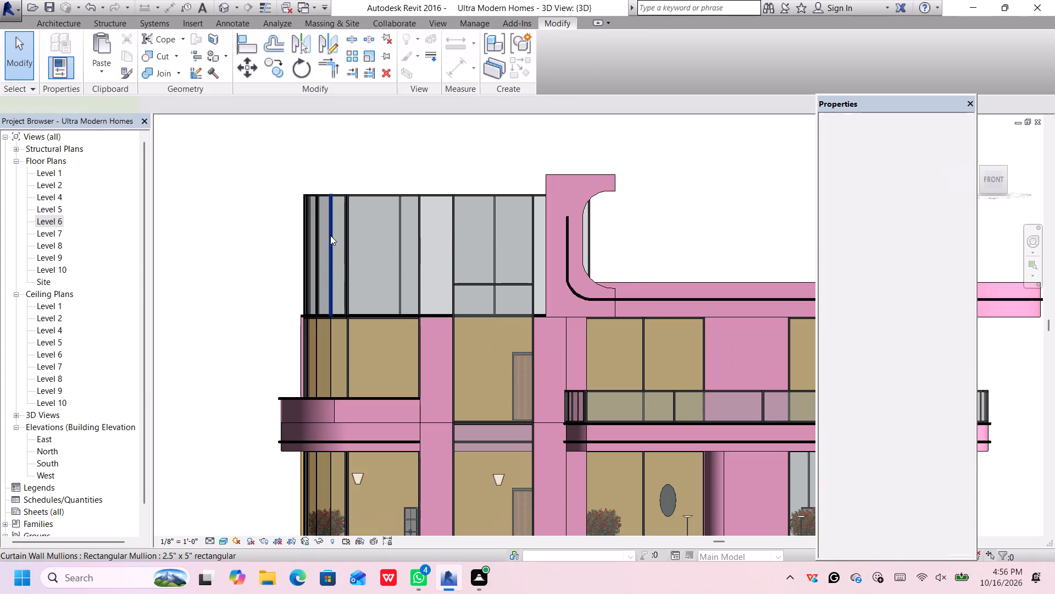
click(358, 227)
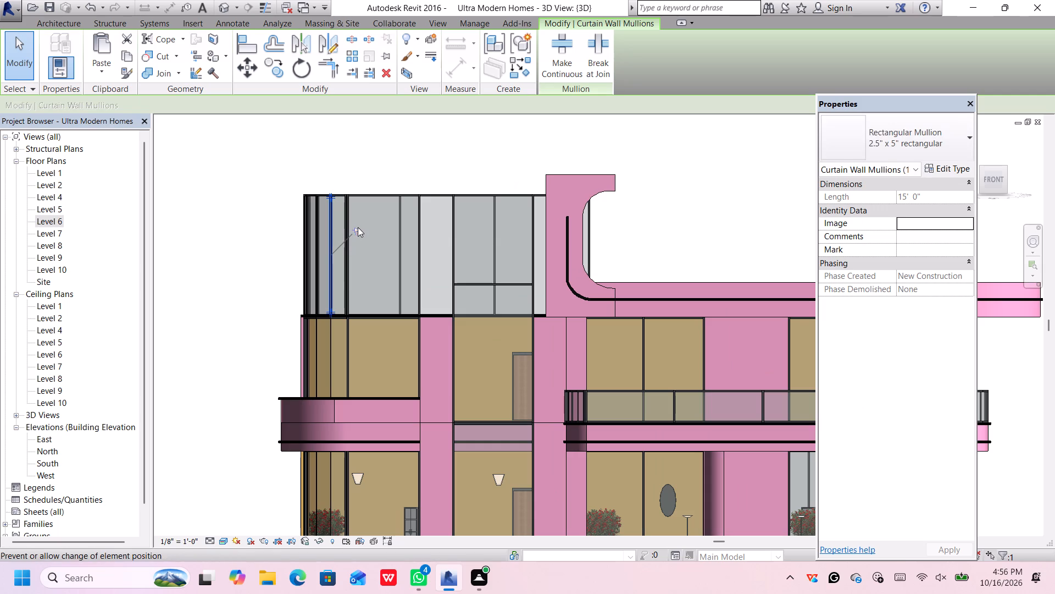
key(Delete)
scroll(316, 231, up, 1)
click(316, 230)
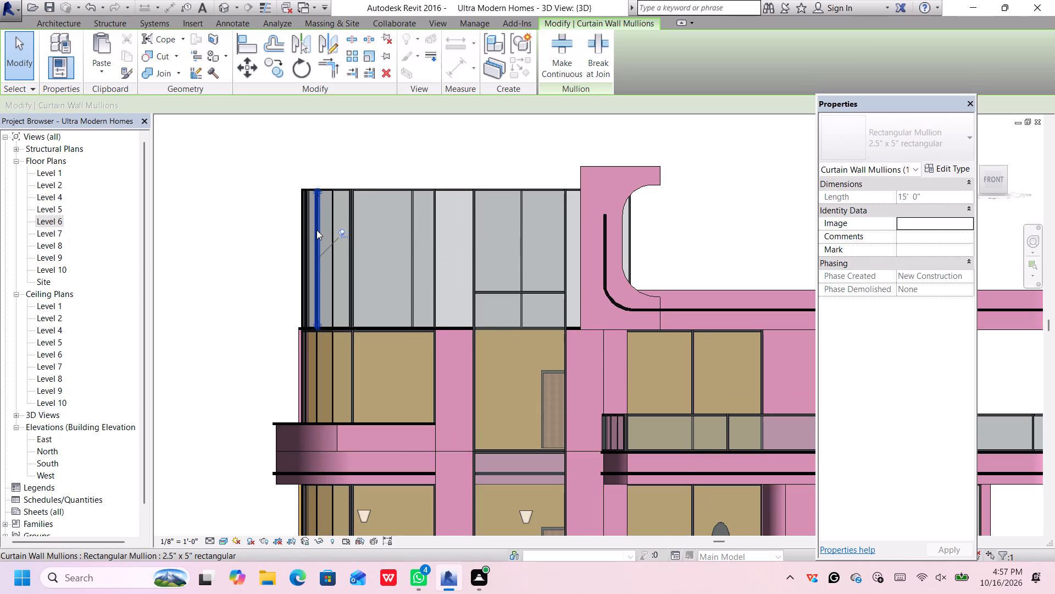
click(343, 233)
key(Delete)
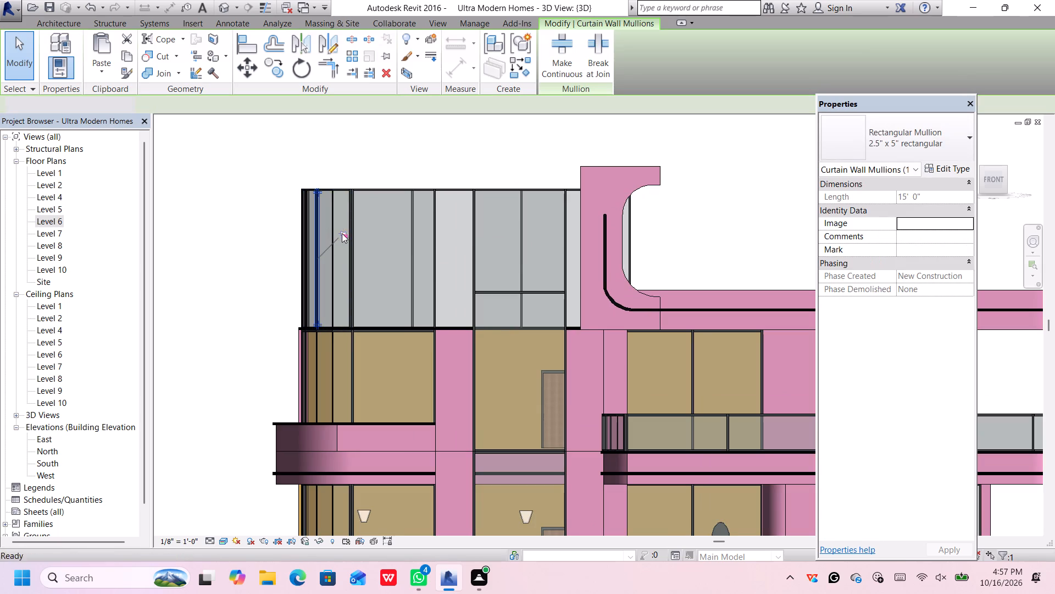
Unpin and delete the remaining intermediate vertical mullion on the upper storey's curved corner curtain wall.
scroll(309, 240, down, 1)
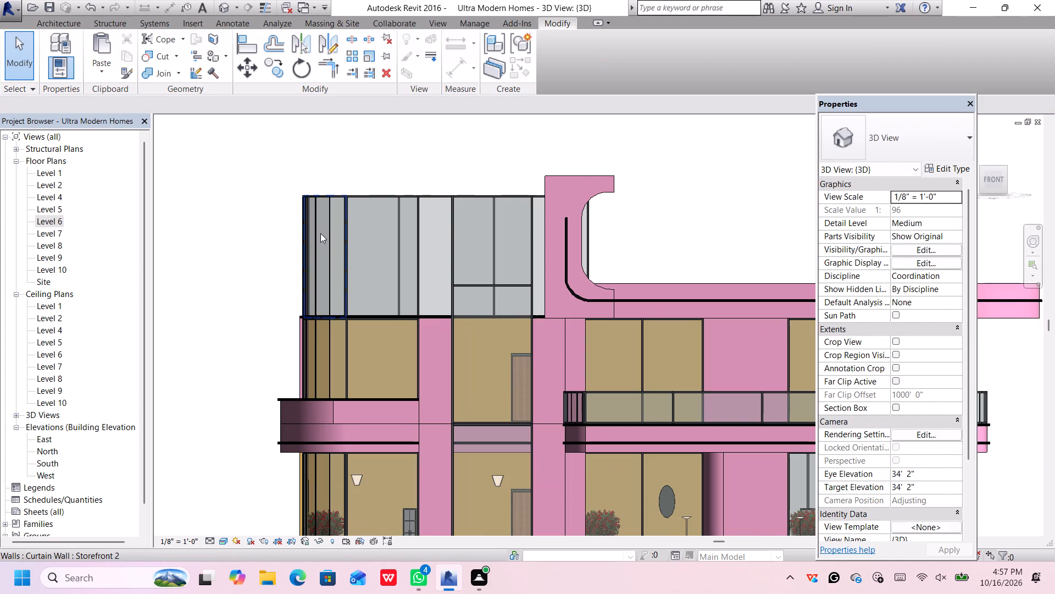
middle_drag(320, 234, 357, 291)
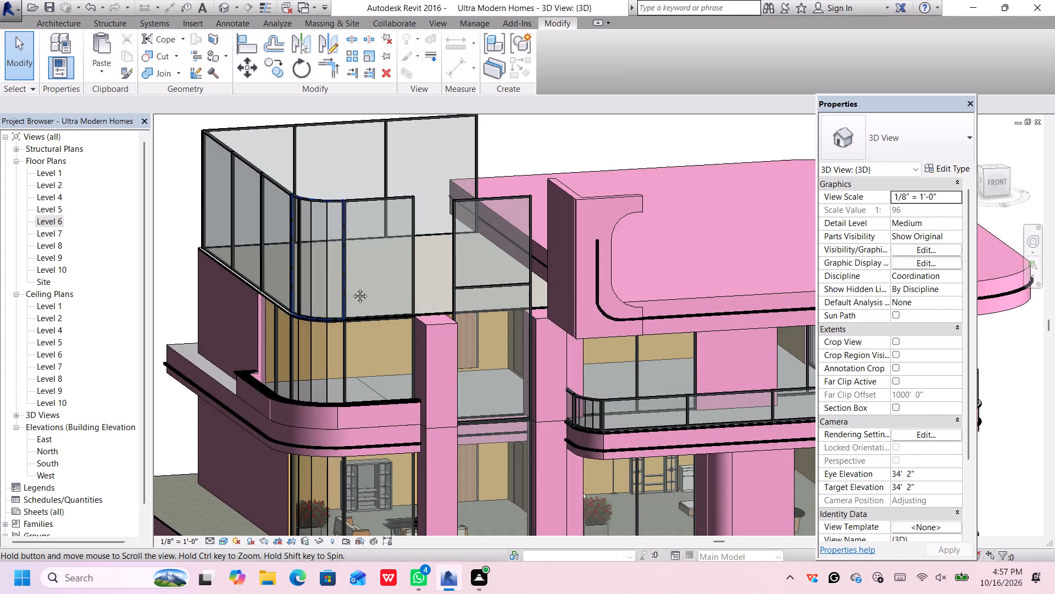
scroll(292, 274, up, 5)
click(304, 267)
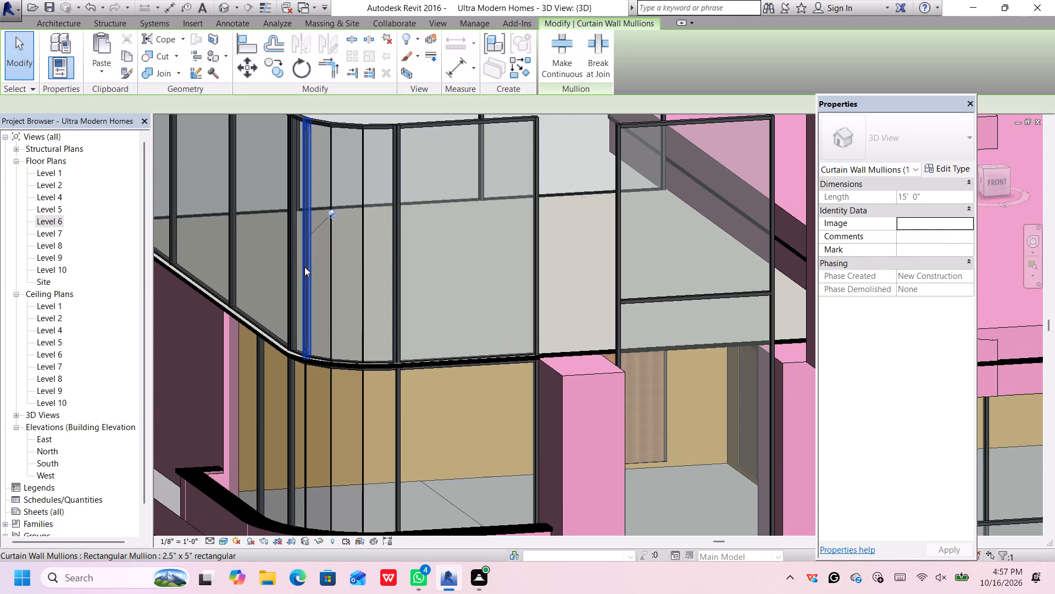
click(332, 216)
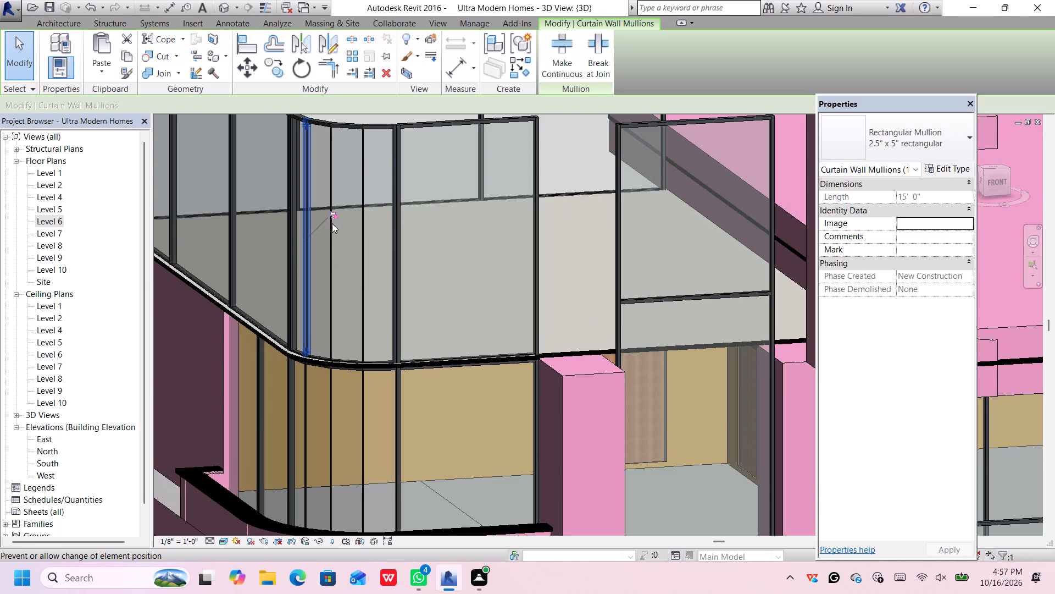
key(Delete)
scroll(328, 246, down, 3)
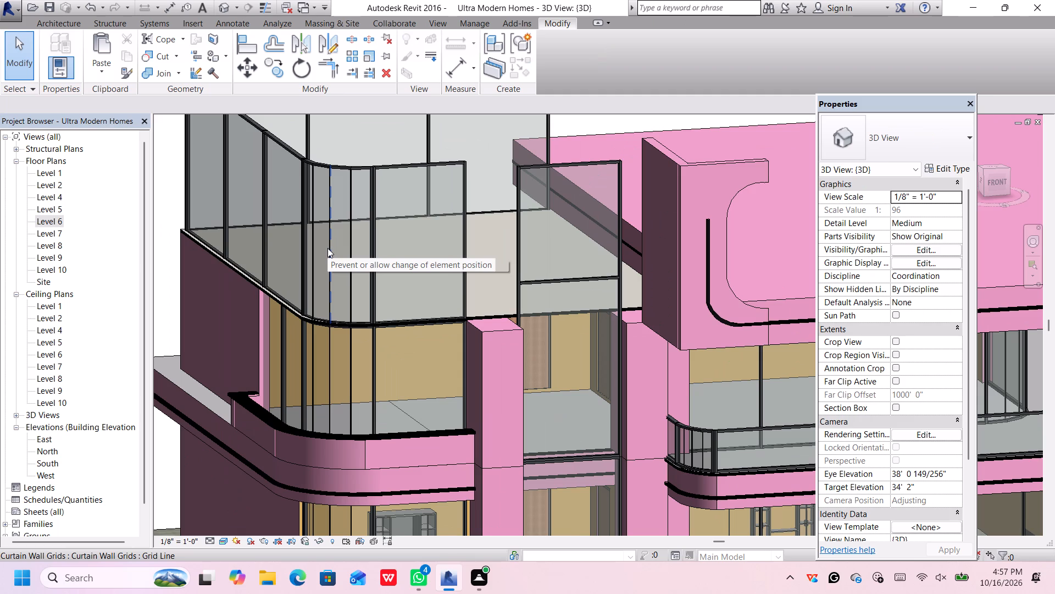
Nudge the upper storey's long side curtain wall two increments down and two increments left, towards the slab edge beside the curved corner.
click(289, 156)
key(Down)
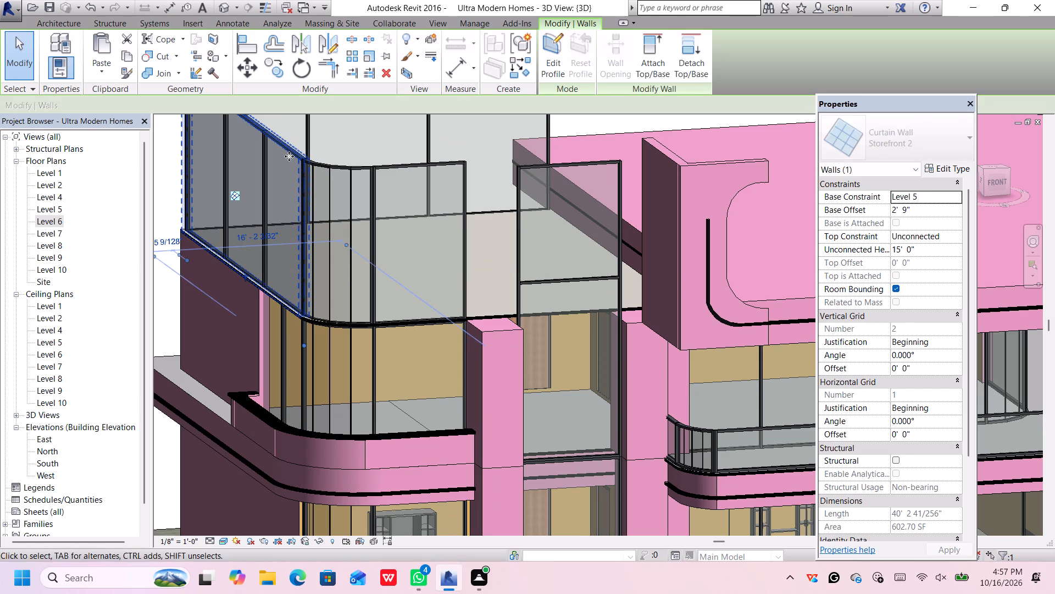
key(Down)
scroll(285, 204, up, 5)
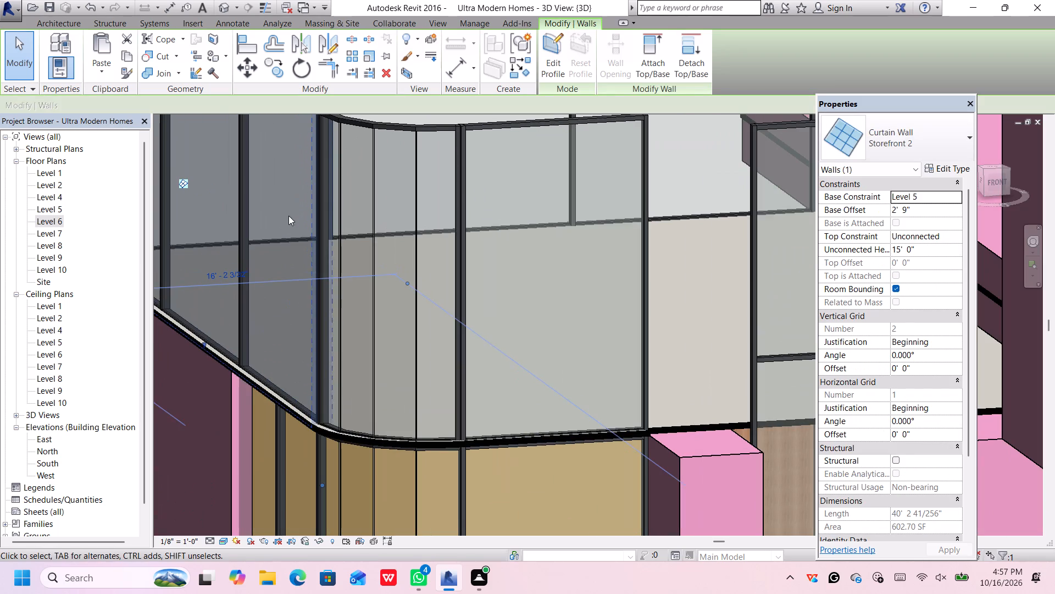
key(Left)
key(Left)
scroll(390, 295, down, 1)
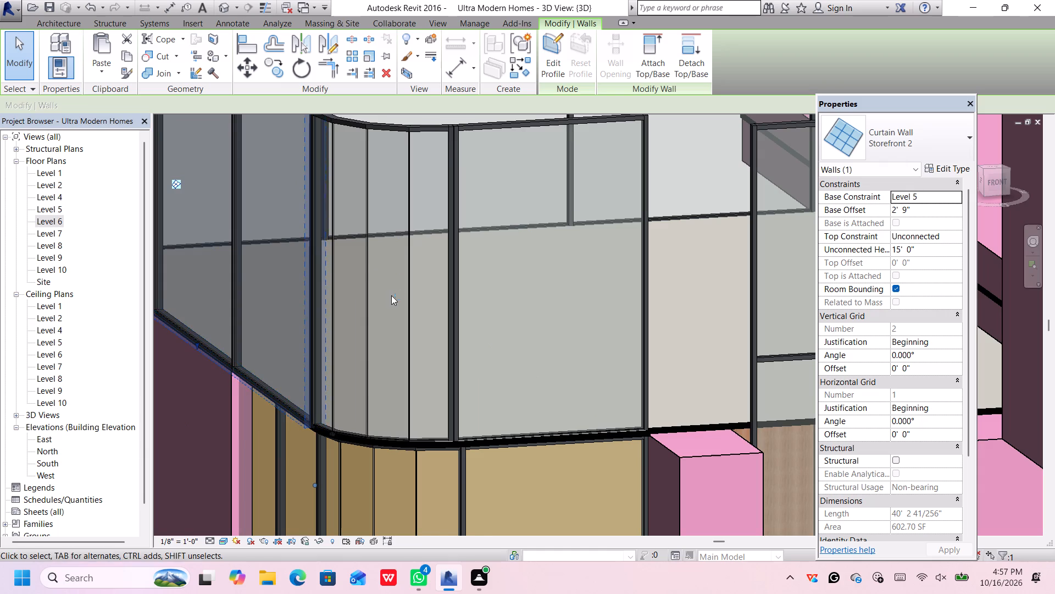
scroll(391, 295, down, 3)
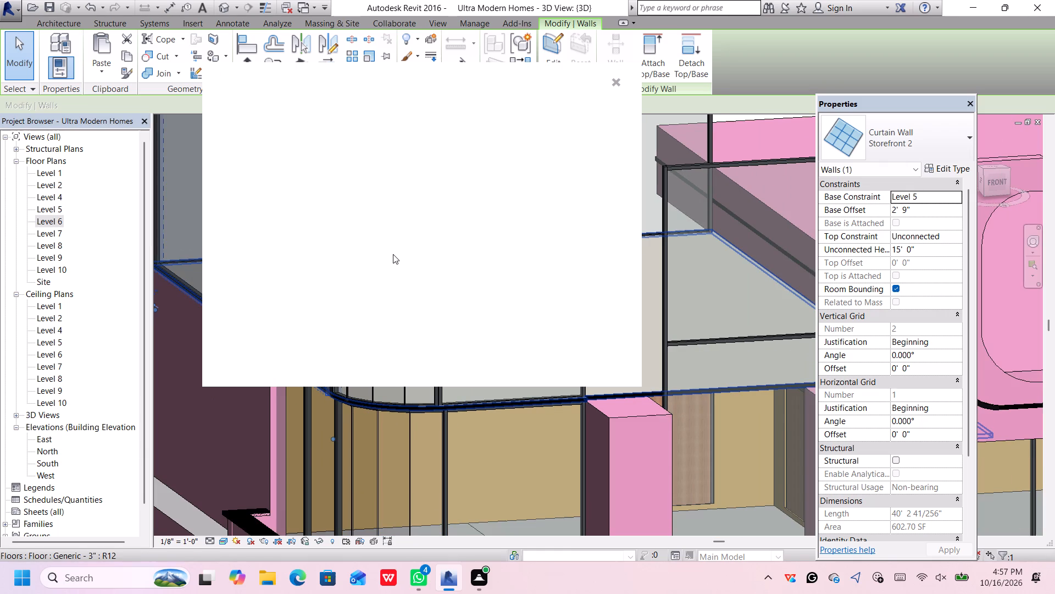
click(615, 79)
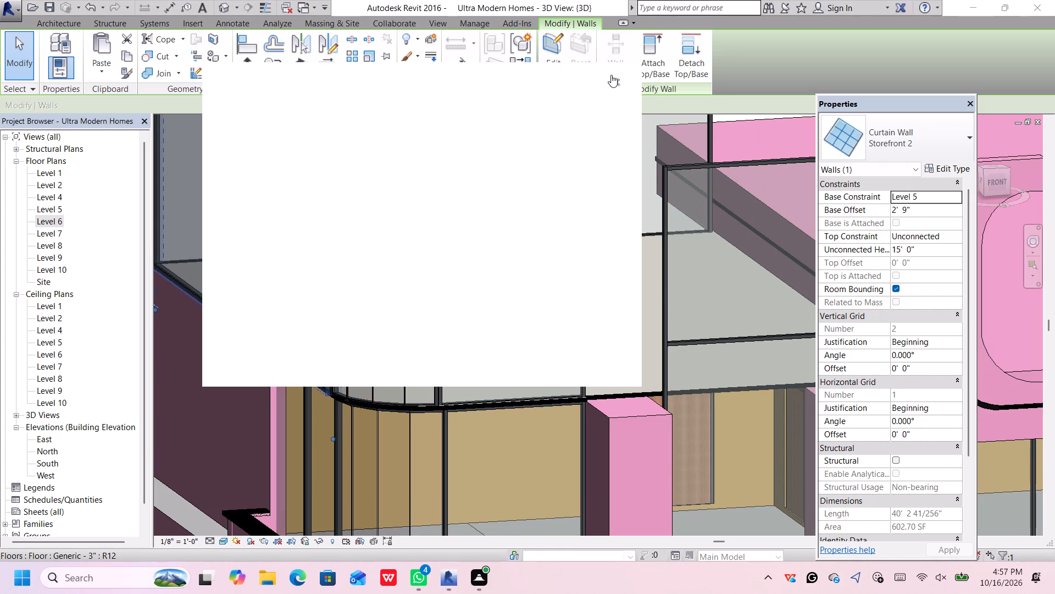
Nudge the front curtain wall between the curved corner and the first column two increments down, and deselect it.
scroll(543, 354, up, 1)
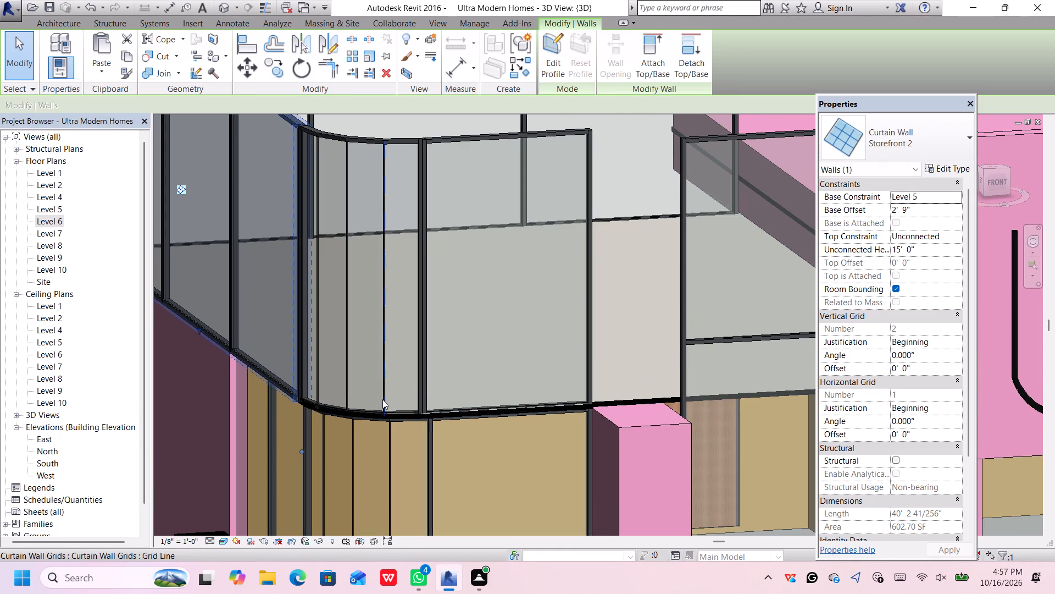
scroll(392, 403, up, 2)
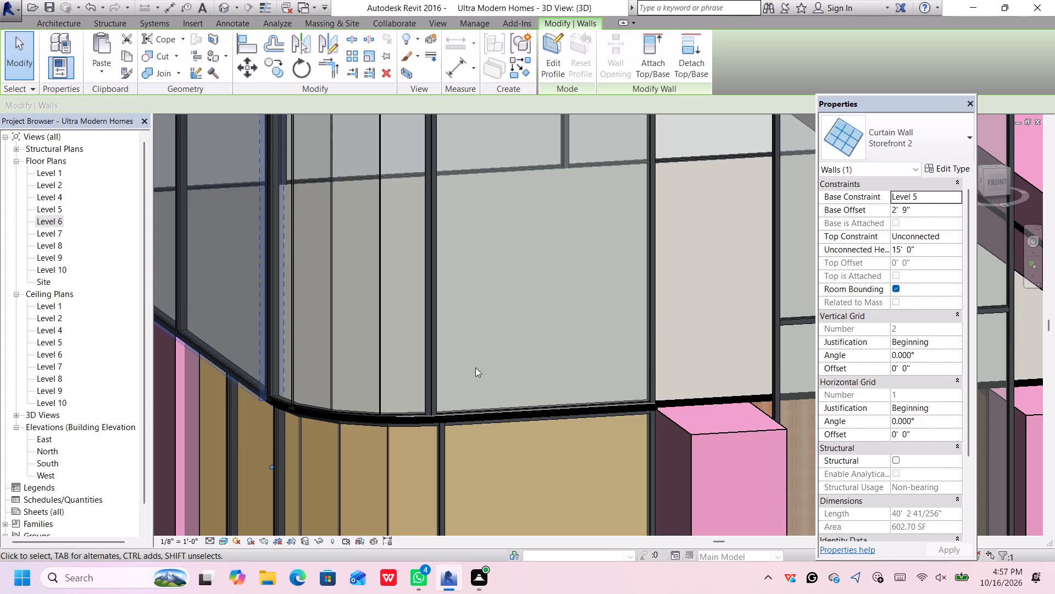
click(654, 313)
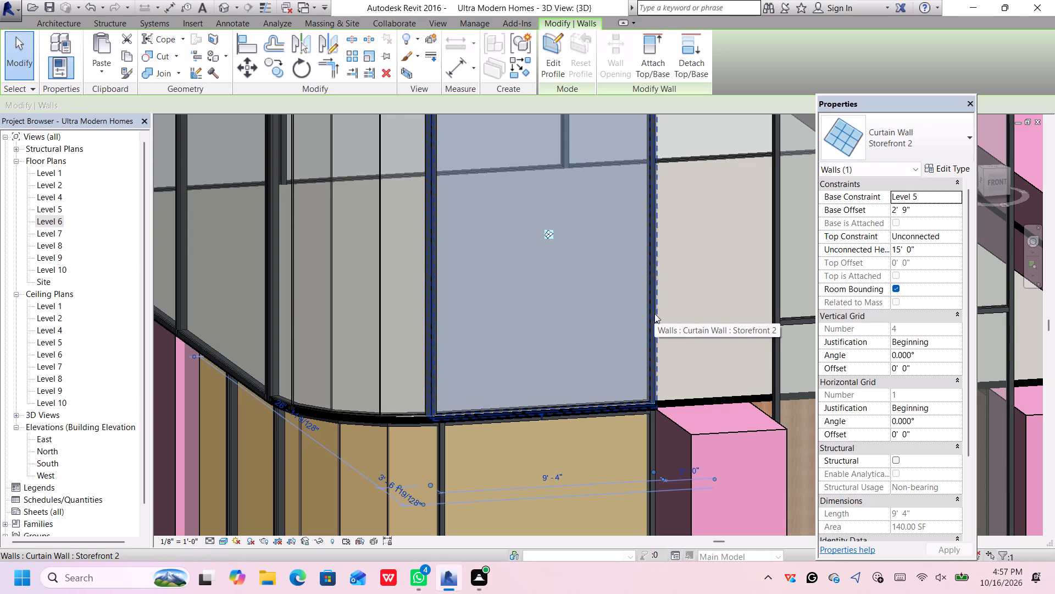
key(Down)
key(Down)
scroll(545, 311, down, 3)
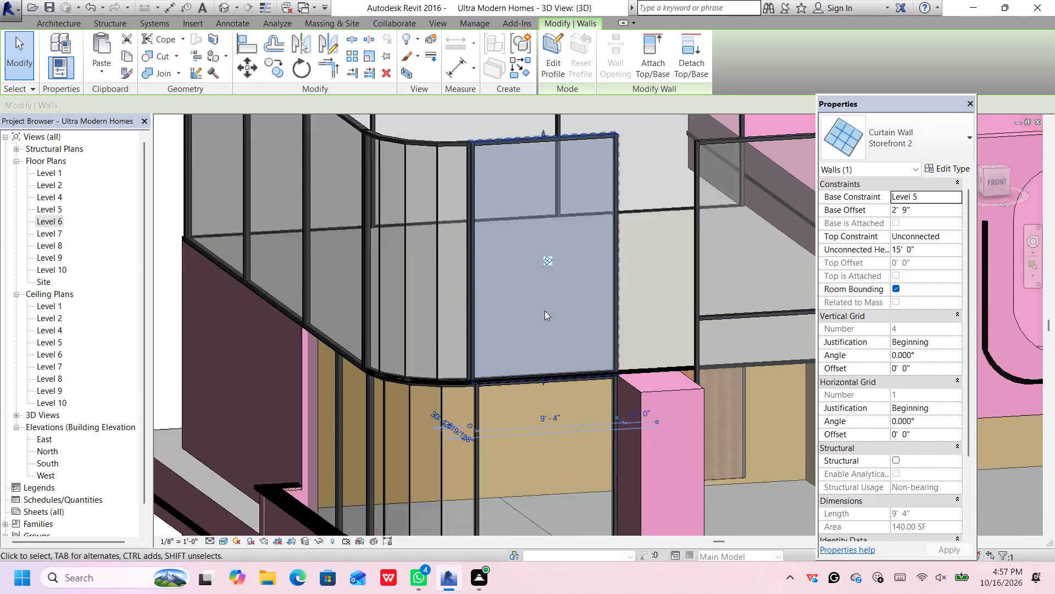
scroll(545, 311, down, 5)
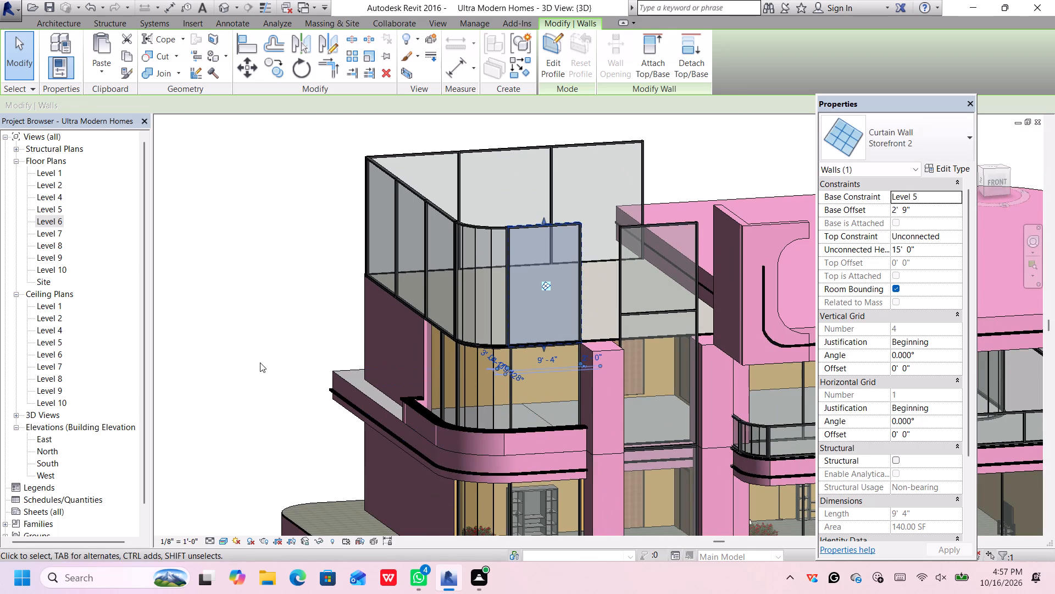
click(260, 362)
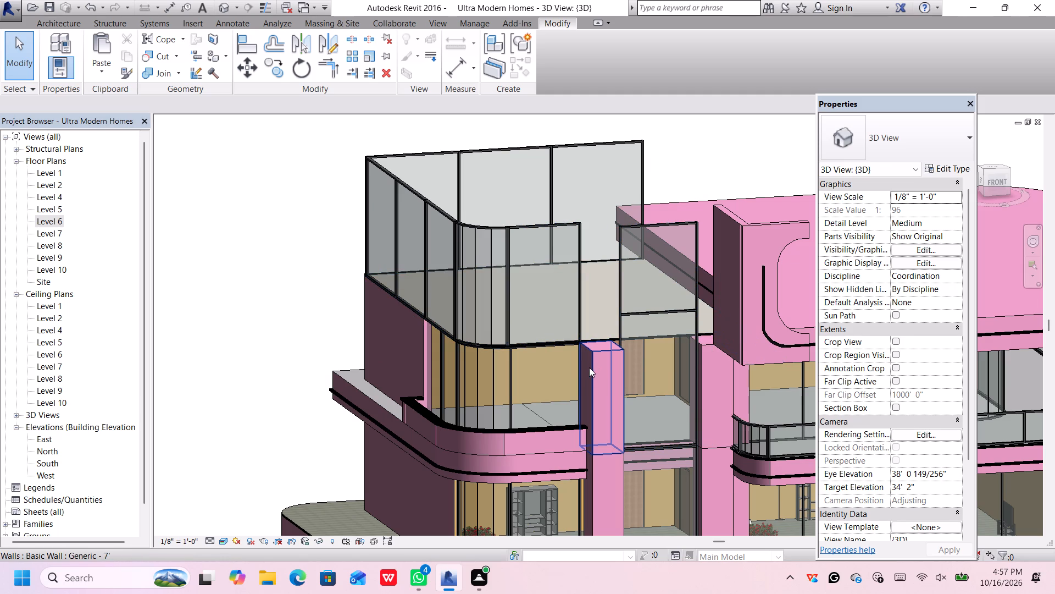
Set the unconnected height of the front column wall nearest the curved corner to 30' 0".
click(597, 348)
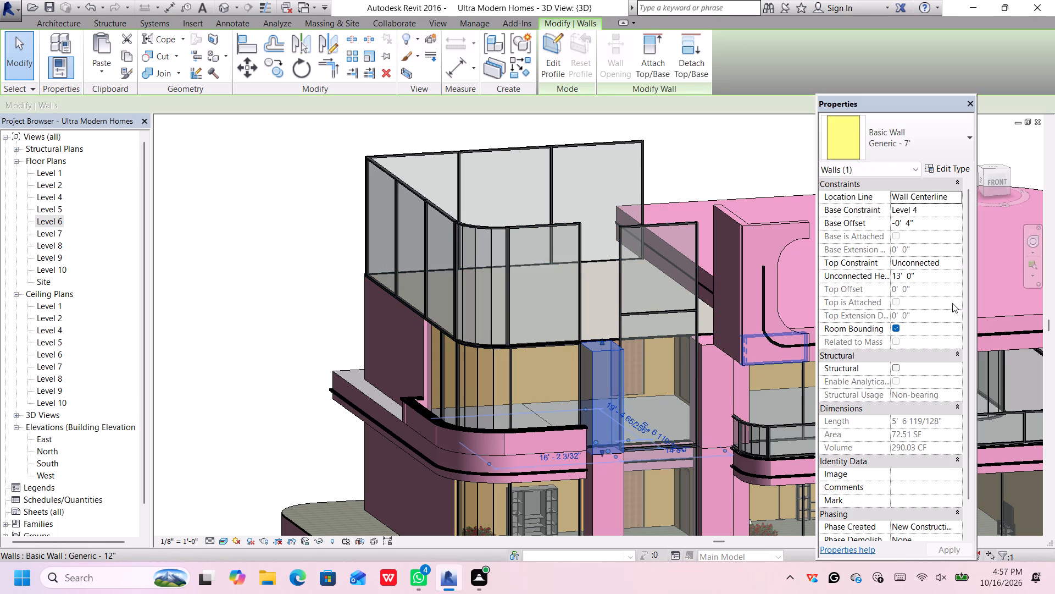
click(937, 275)
key(BackSpace)
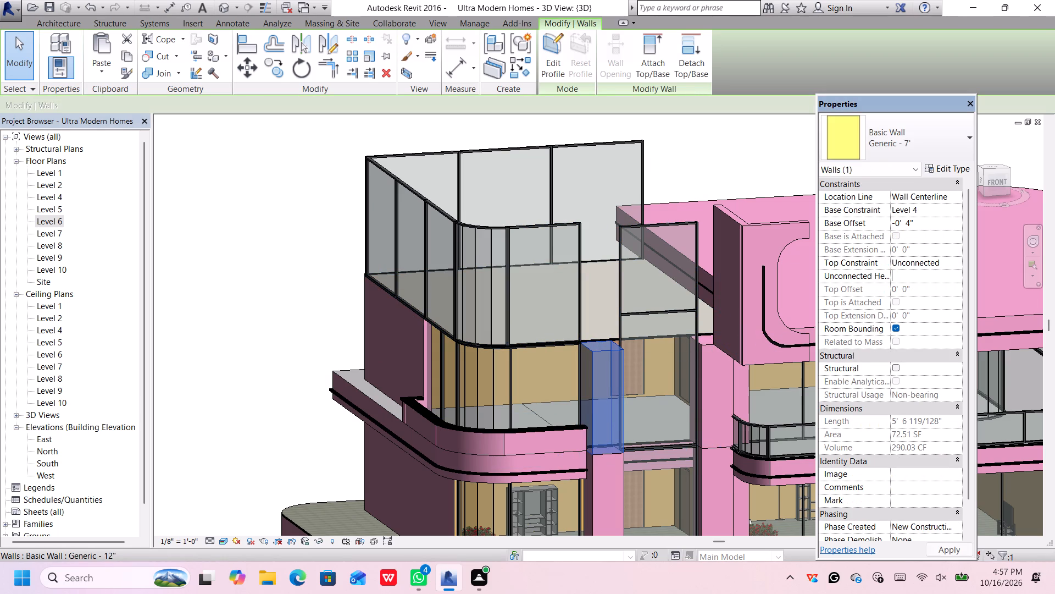
text(30')
key(Return)
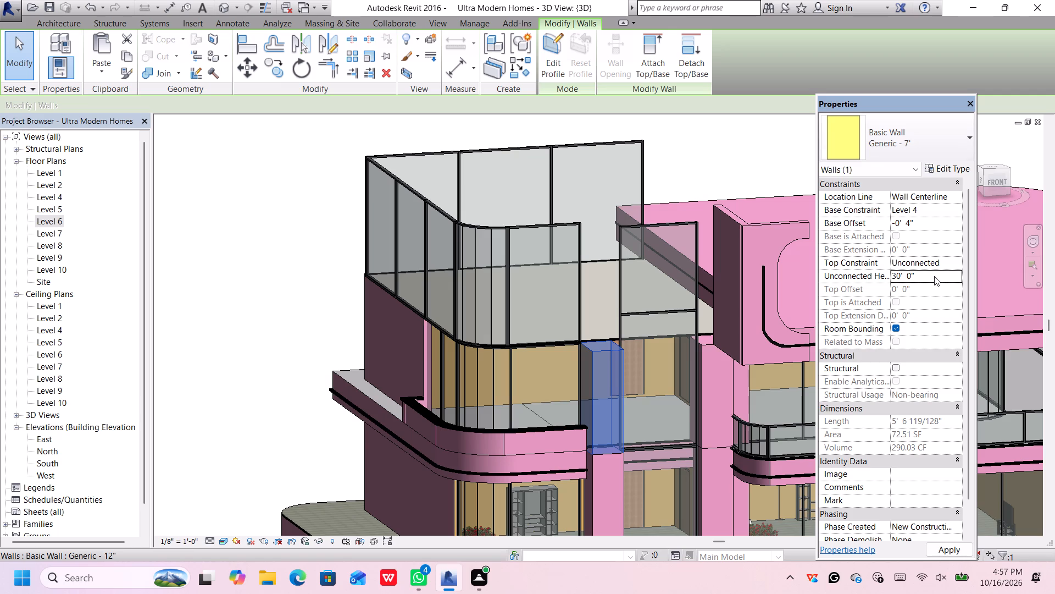
key(Return)
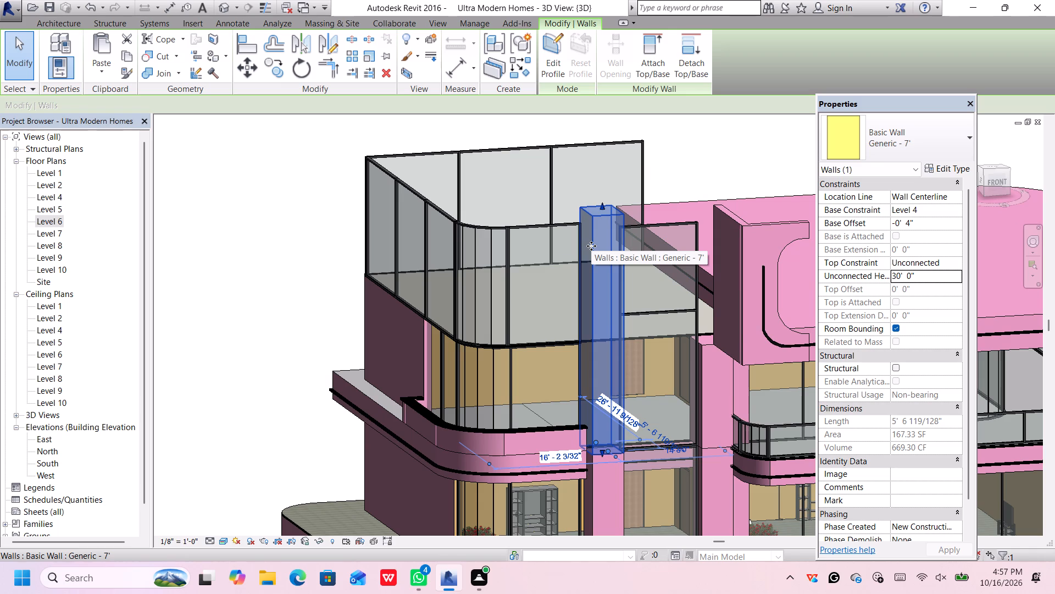
Set the unconnected height of the second front column wall, beside the pink C-shaped frame, to 30' 0".
click(708, 359)
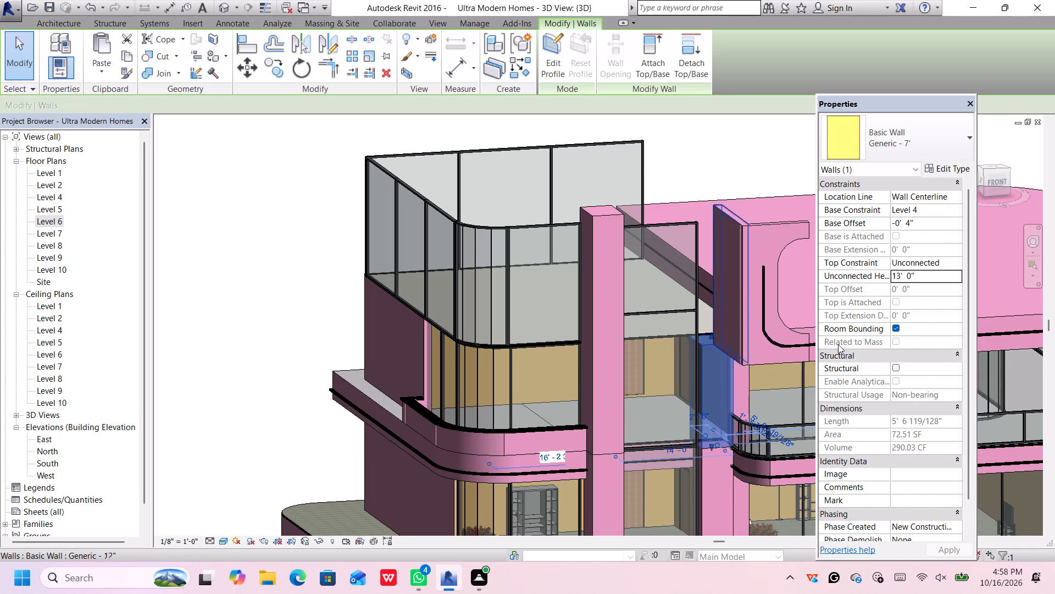
click(925, 279)
key(BackSpace)
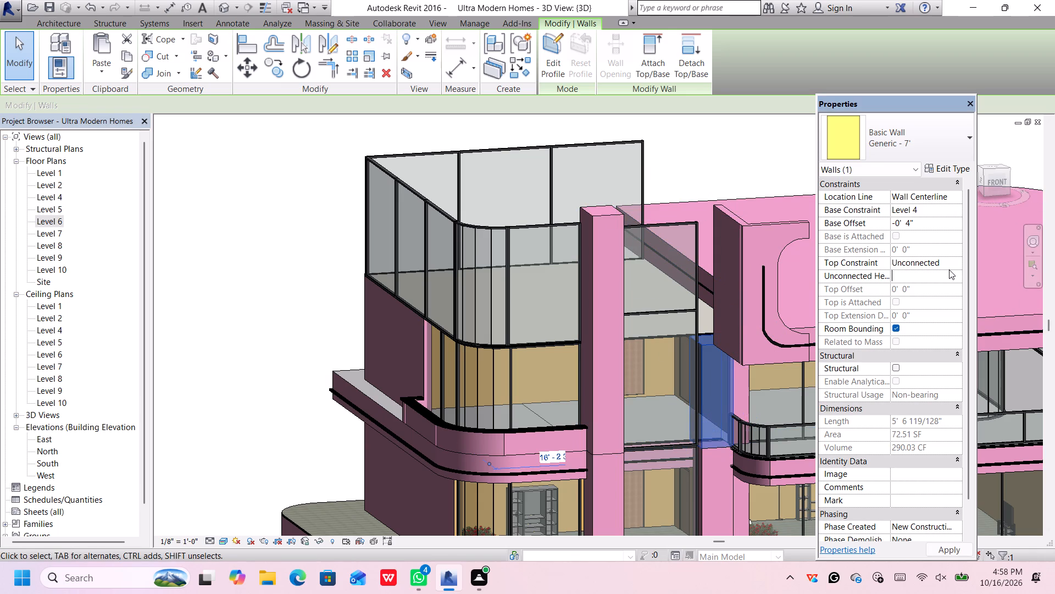
key(3)
key(0)
key(apostrophe)
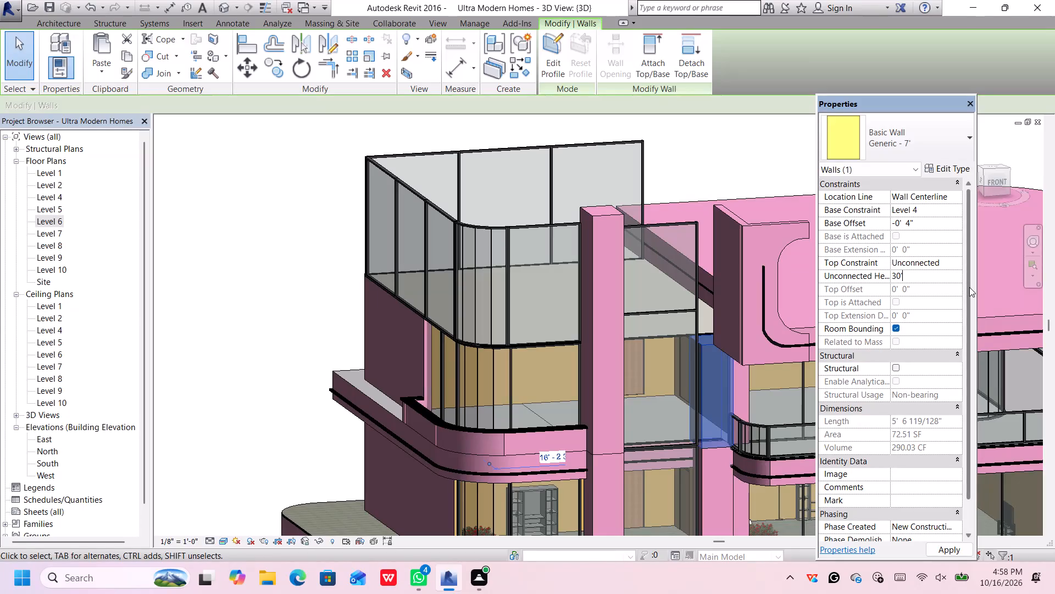
key(Return)
key(Return)
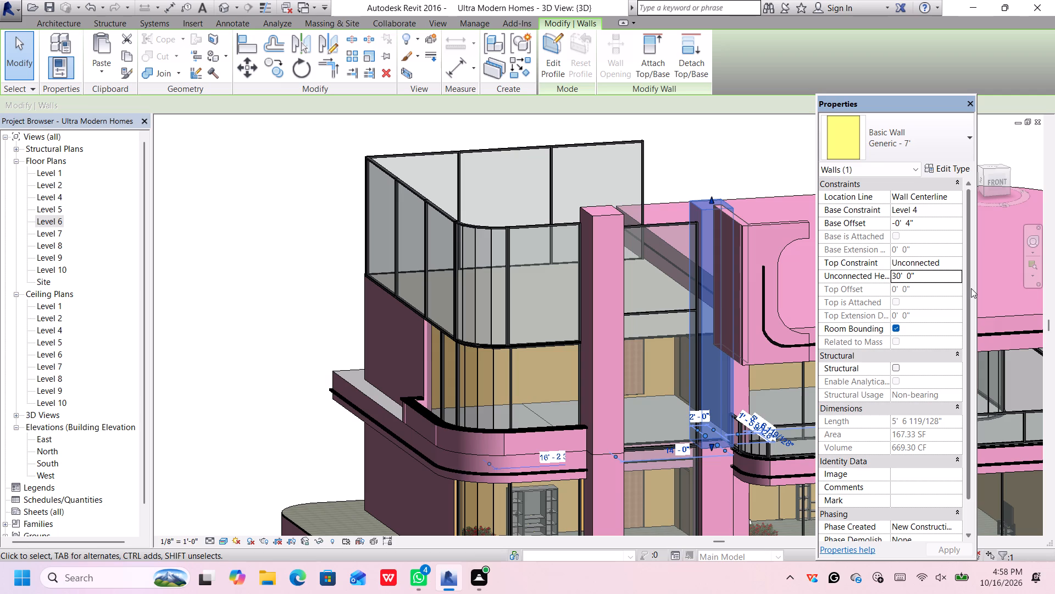
Examine the two front columns and the roof layout in an overall view and from the top of the house.
scroll(974, 295, down, 1)
scroll(612, 343, down, 4)
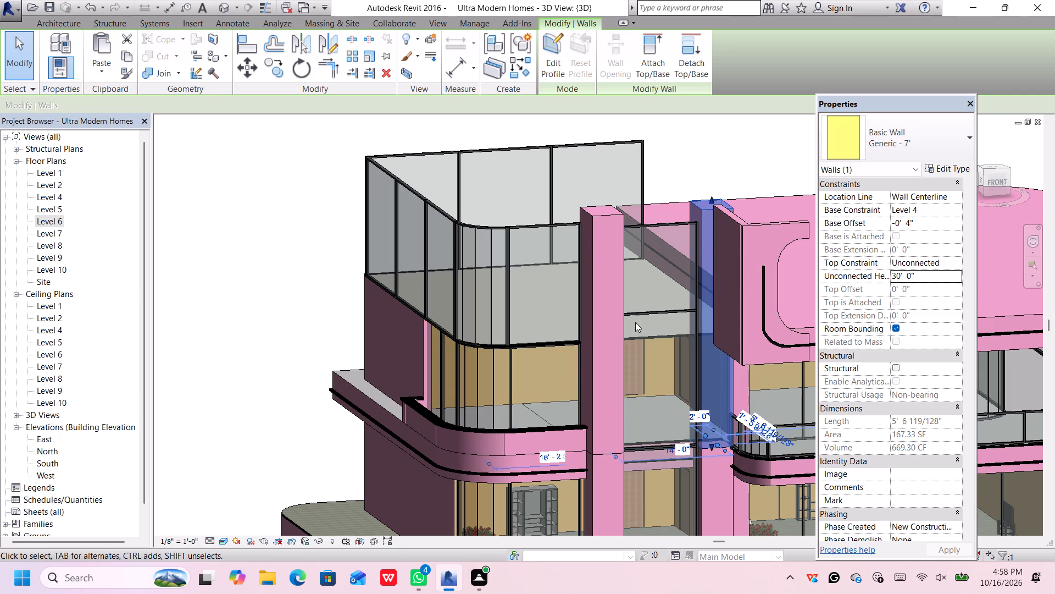
scroll(642, 316, down, 2)
scroll(736, 276, up, 1)
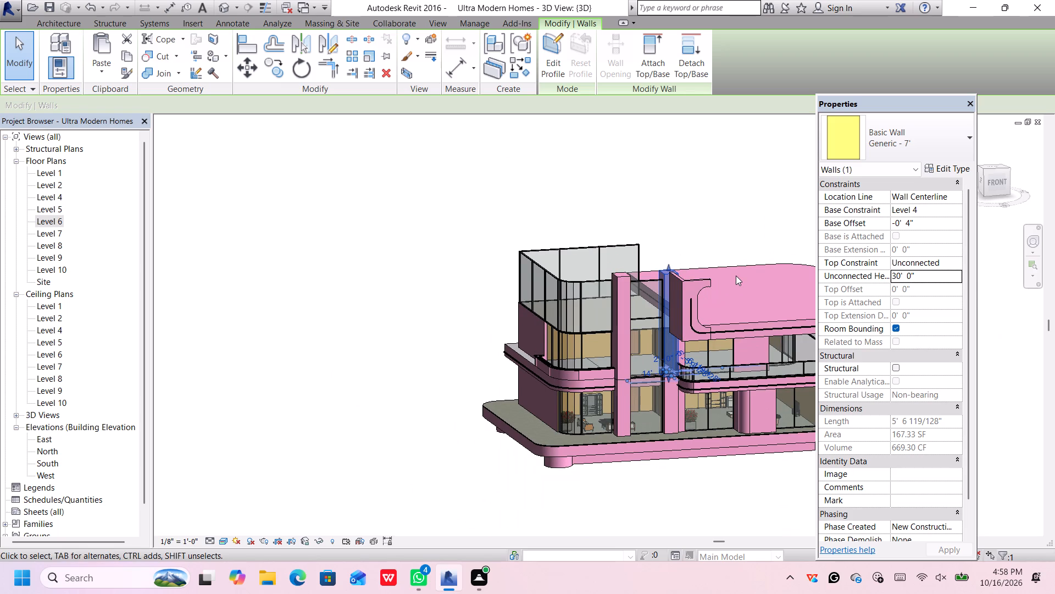
middle_drag(745, 295, 683, 281)
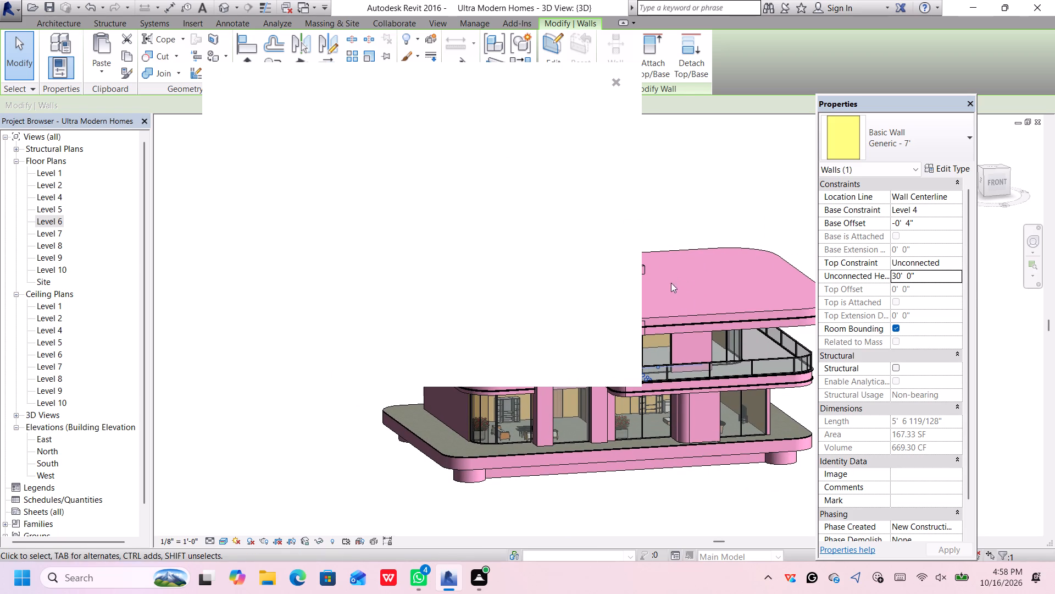
click(613, 81)
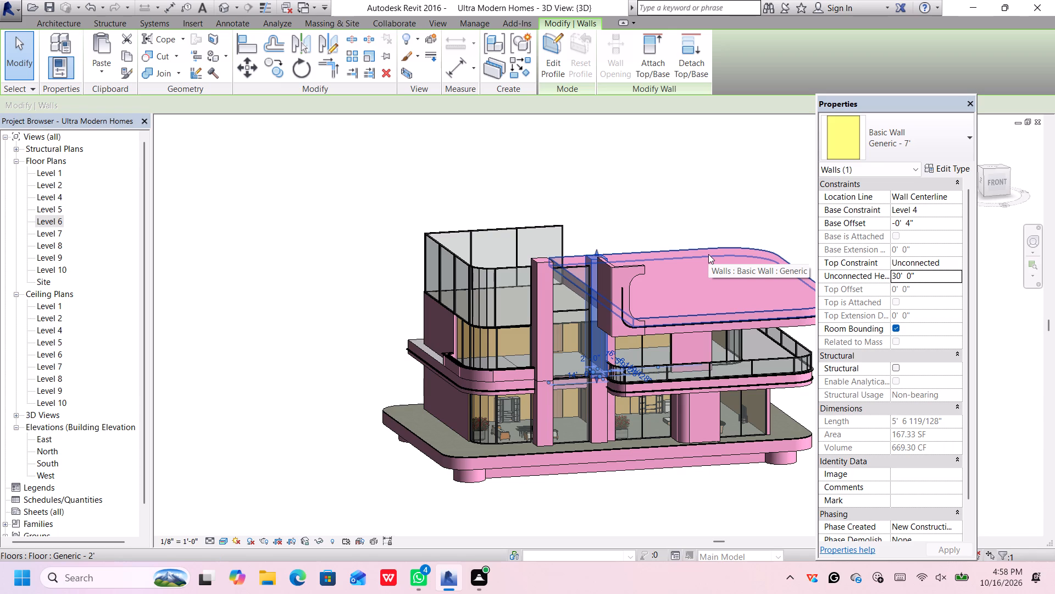
click(993, 164)
click(993, 168)
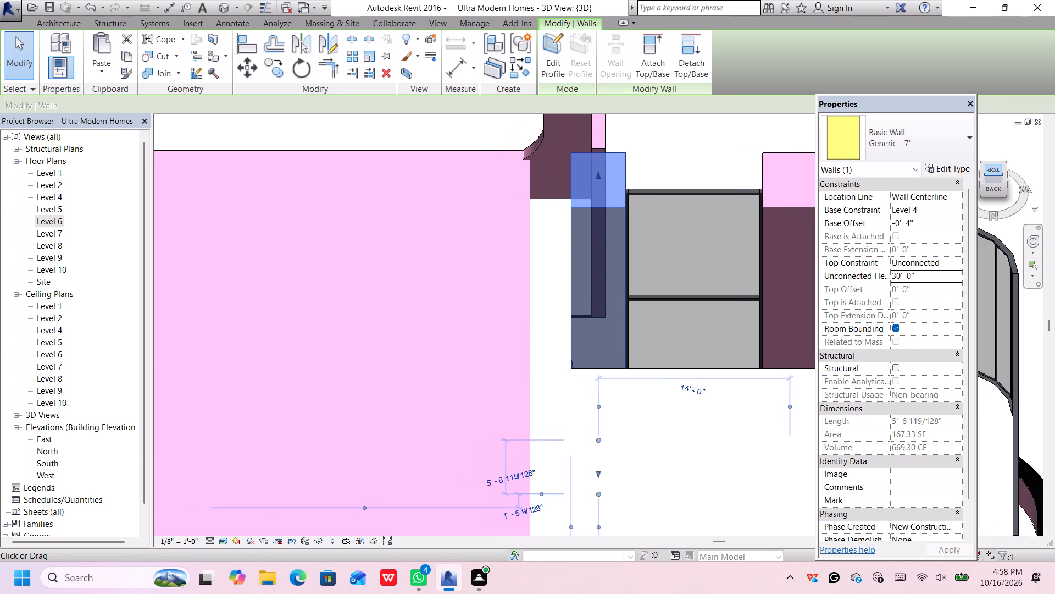
scroll(626, 292, down, 7)
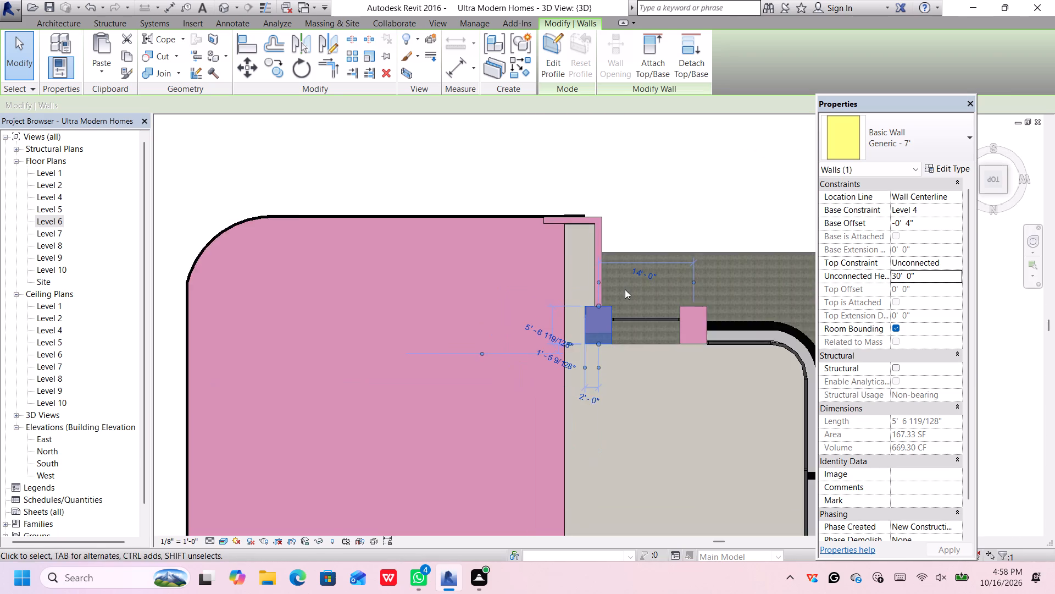
scroll(625, 289, down, 1)
scroll(581, 296, up, 1)
scroll(563, 277, down, 1)
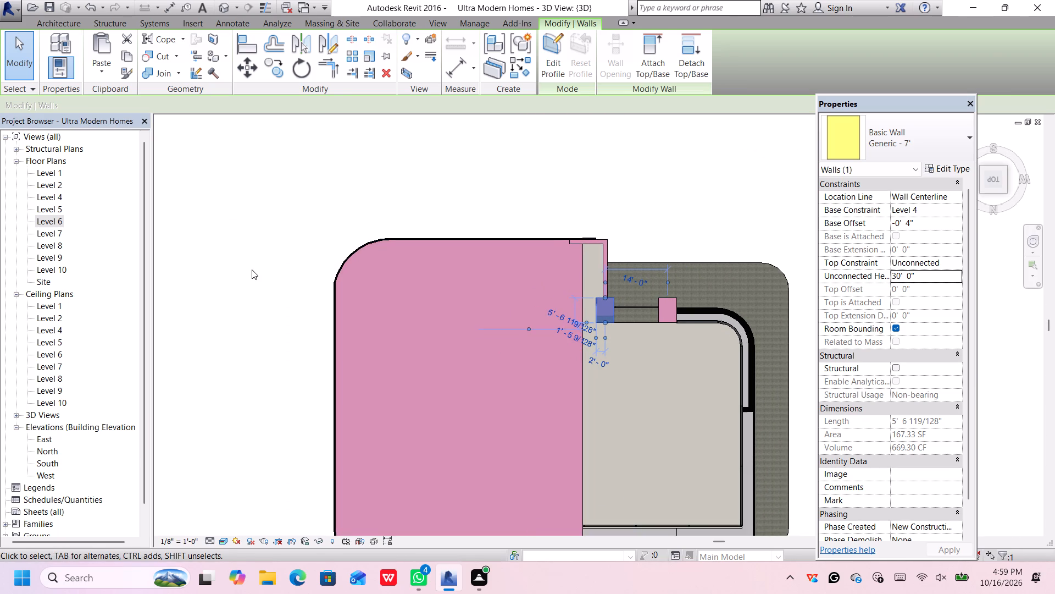
scroll(627, 411, down, 3)
scroll(594, 447, up, 2)
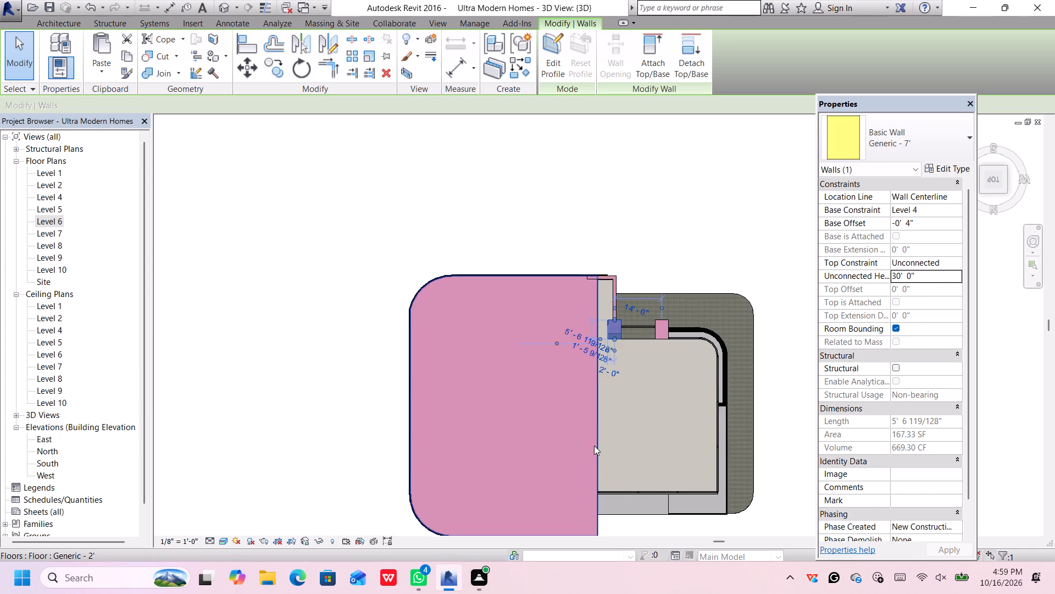
middle_drag(596, 448, 578, 384)
click(265, 345)
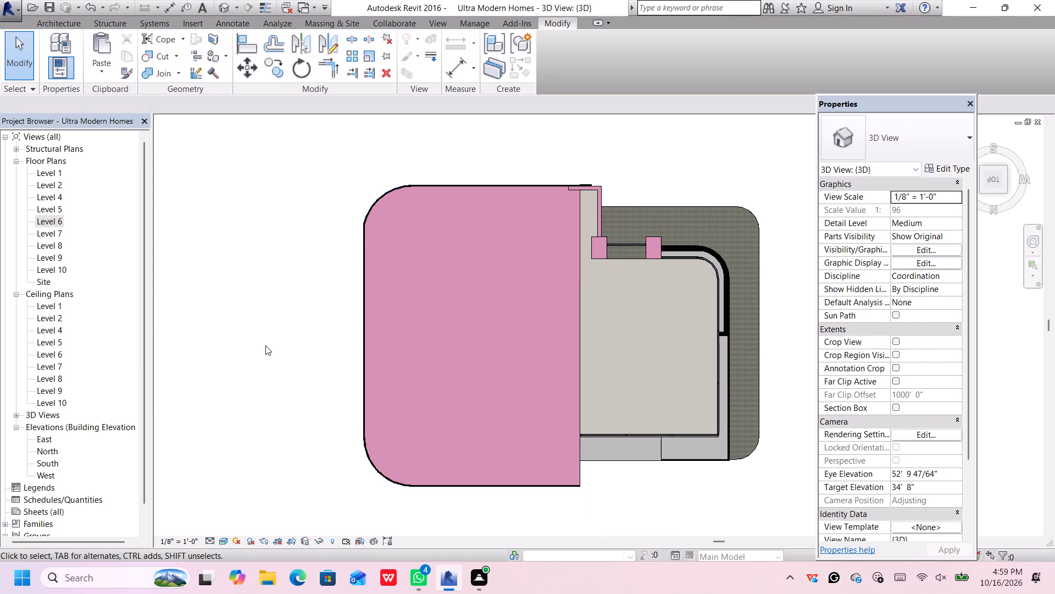
Open the Level 6 floor plan.
double_click(46, 216)
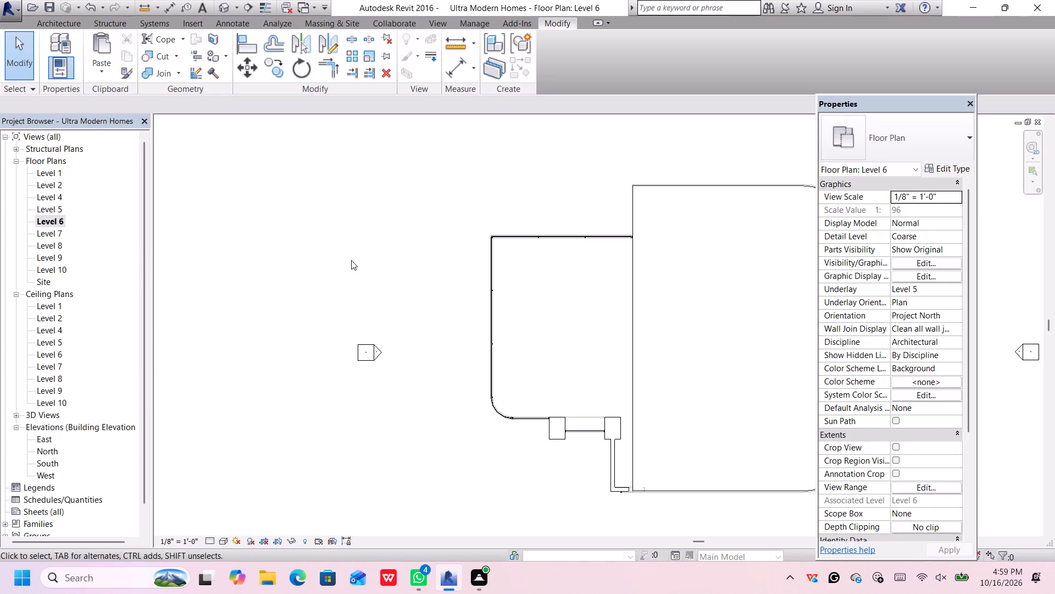
scroll(486, 284, down, 2)
scroll(719, 310, up, 1)
middle_drag(788, 320, 784, 320)
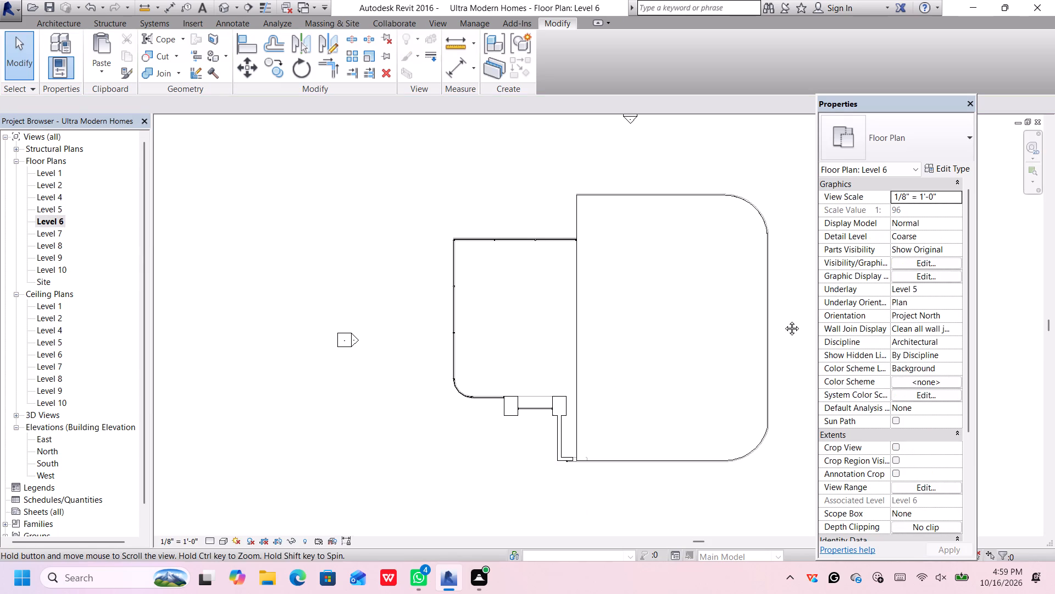
middle_drag(784, 320, 740, 306)
scroll(565, 447, up, 1)
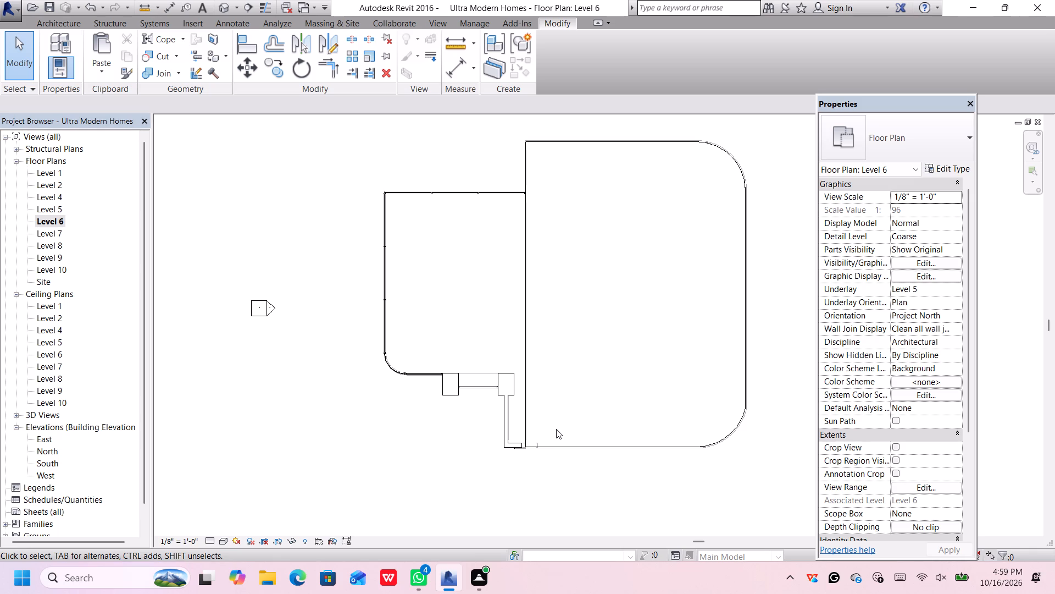
click(64, 21)
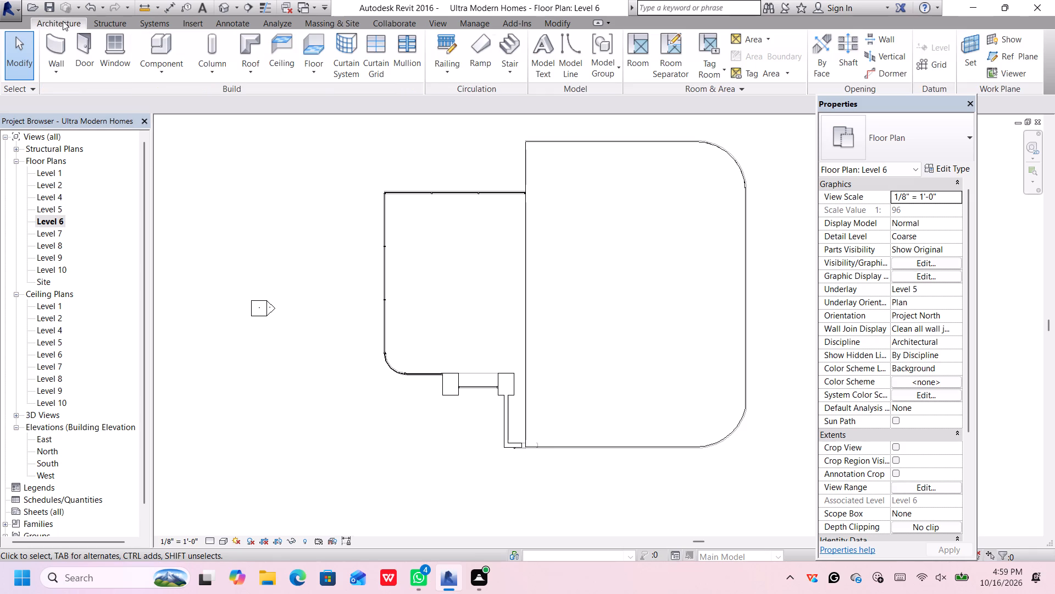
scroll(628, 313, up, 12)
scroll(627, 317, down, 6)
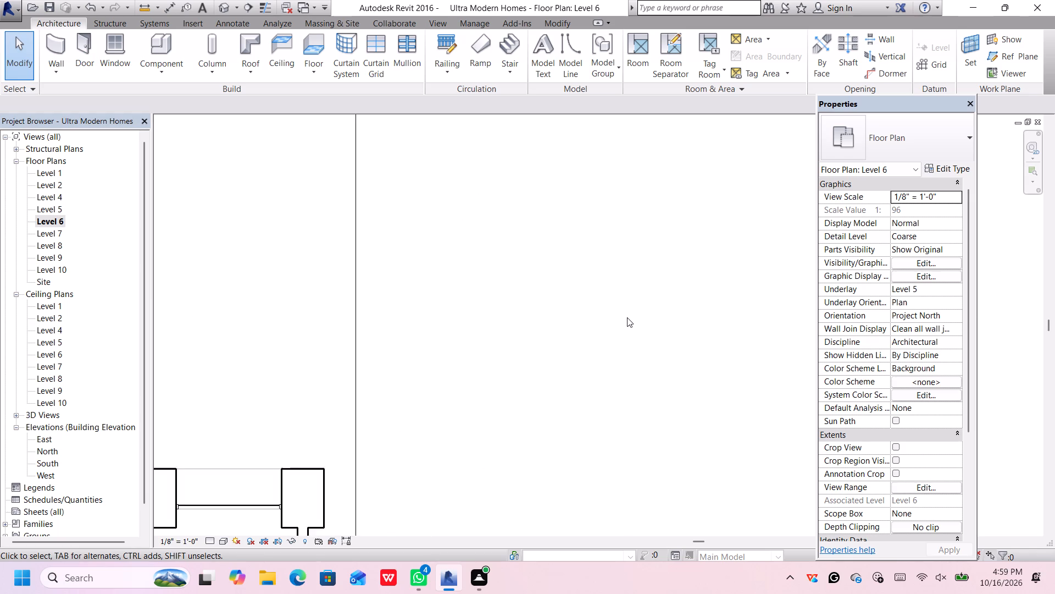
scroll(627, 317, down, 7)
middle_drag(638, 280, 565, 263)
middle_click(565, 263)
scroll(660, 247, down, 1)
scroll(546, 224, up, 2)
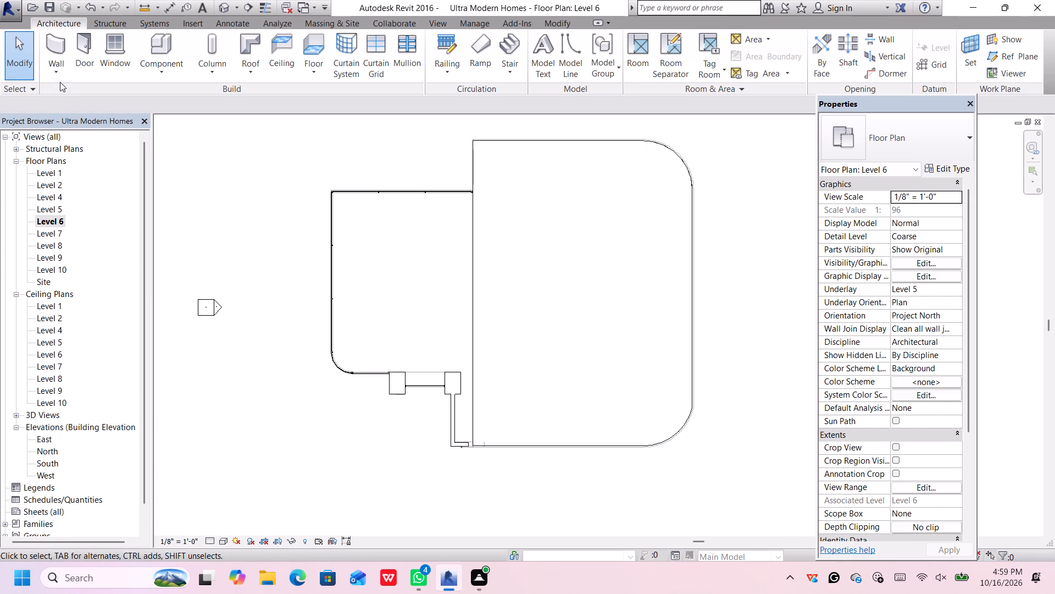
Draw a 3' 0" Basic Wall Generic - 12" from the inner corner of the column beside the C-shaped frame to the large floor's straight edge.
click(55, 40)
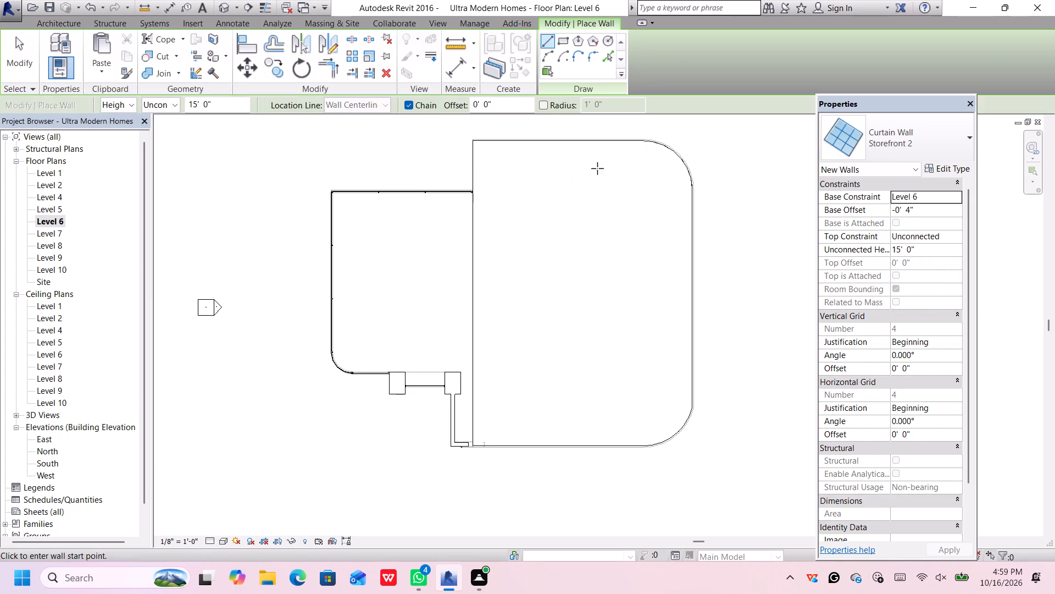
click(921, 152)
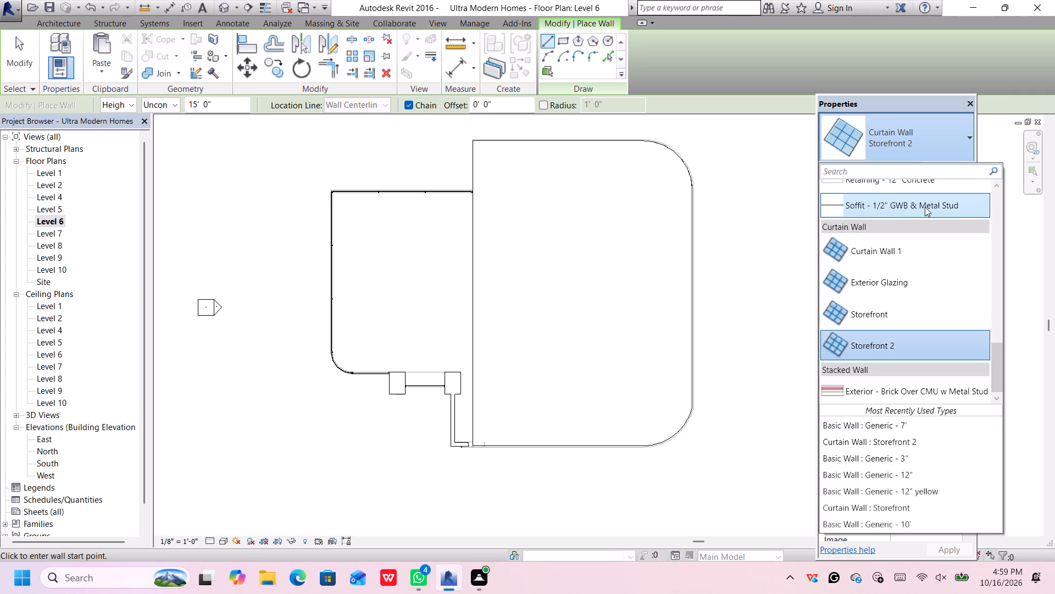
scroll(878, 244, up, 3)
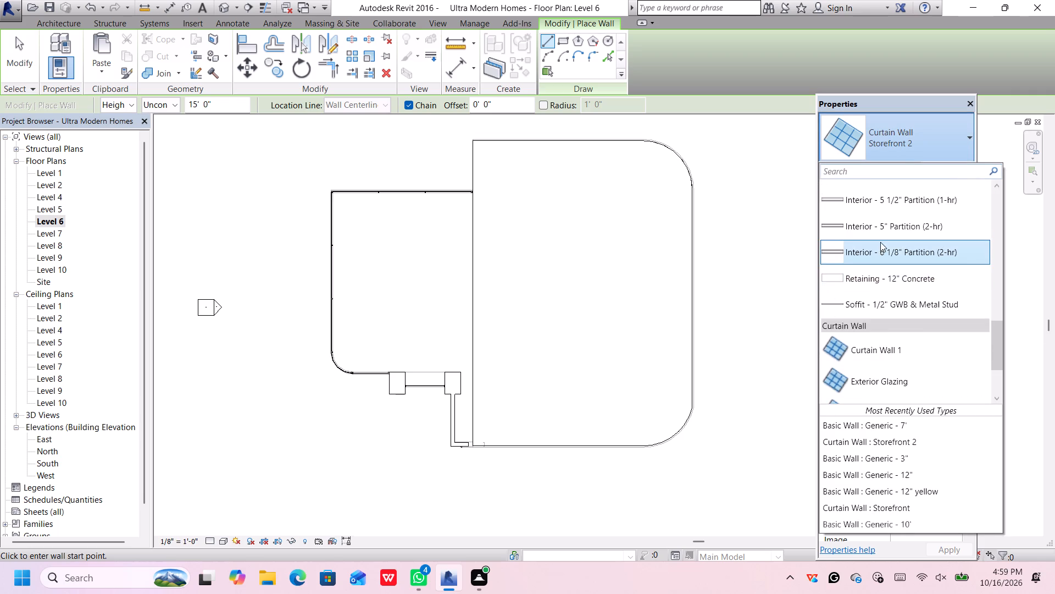
scroll(880, 242, up, 4)
scroll(880, 242, down, 4)
scroll(880, 242, up, 1)
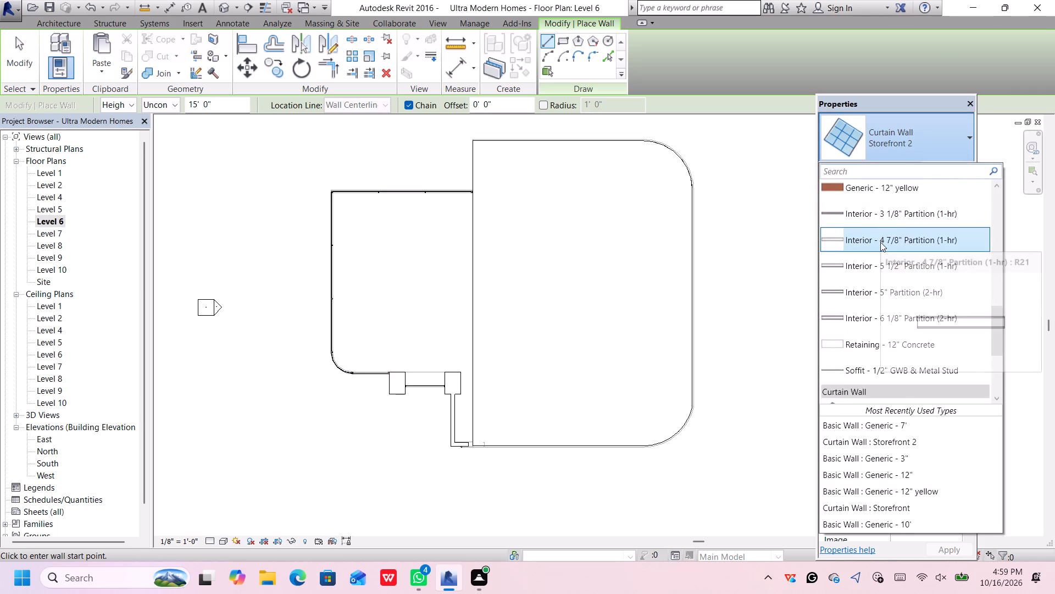
scroll(880, 242, down, 4)
scroll(880, 244, up, 6)
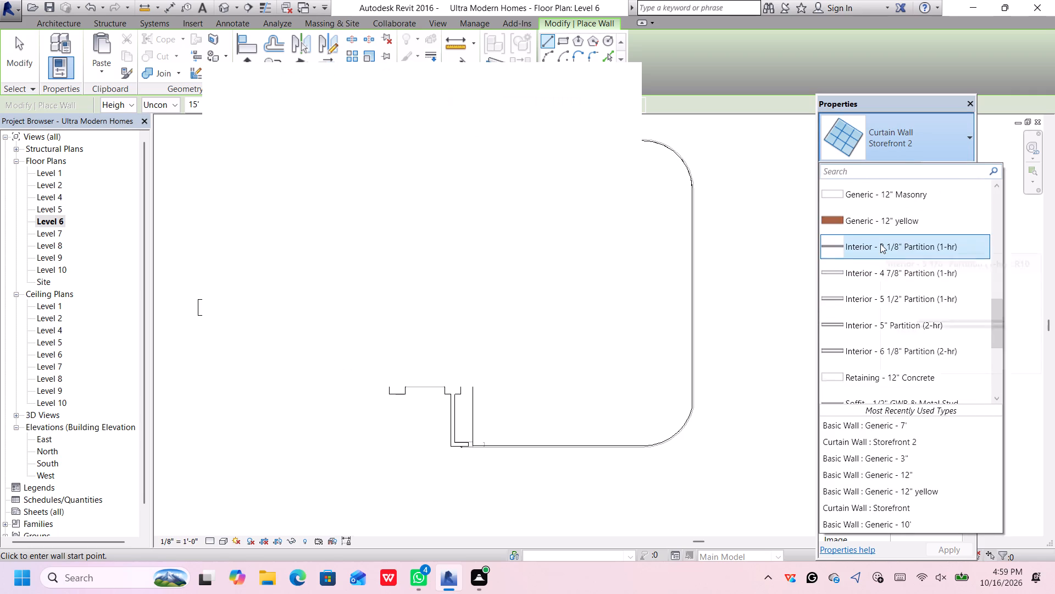
scroll(887, 230, up, 1)
click(887, 230)
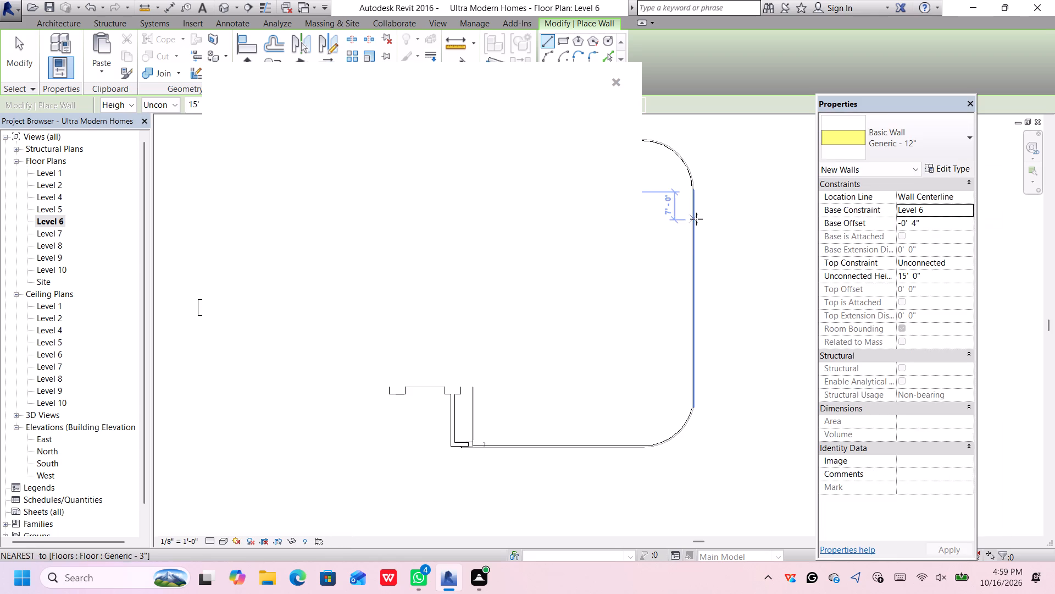
click(617, 80)
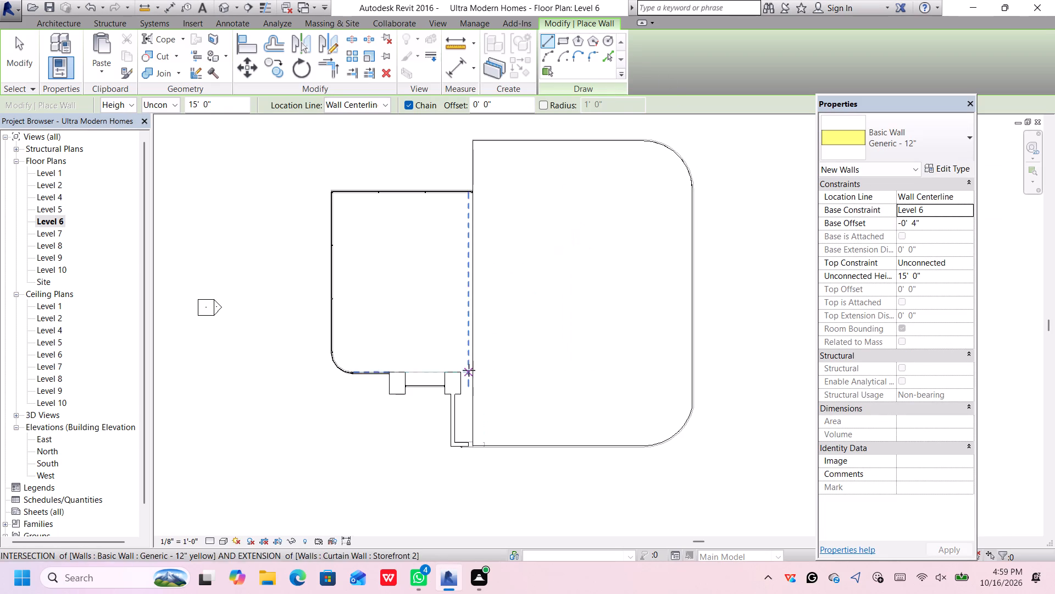
scroll(460, 375, up, 3)
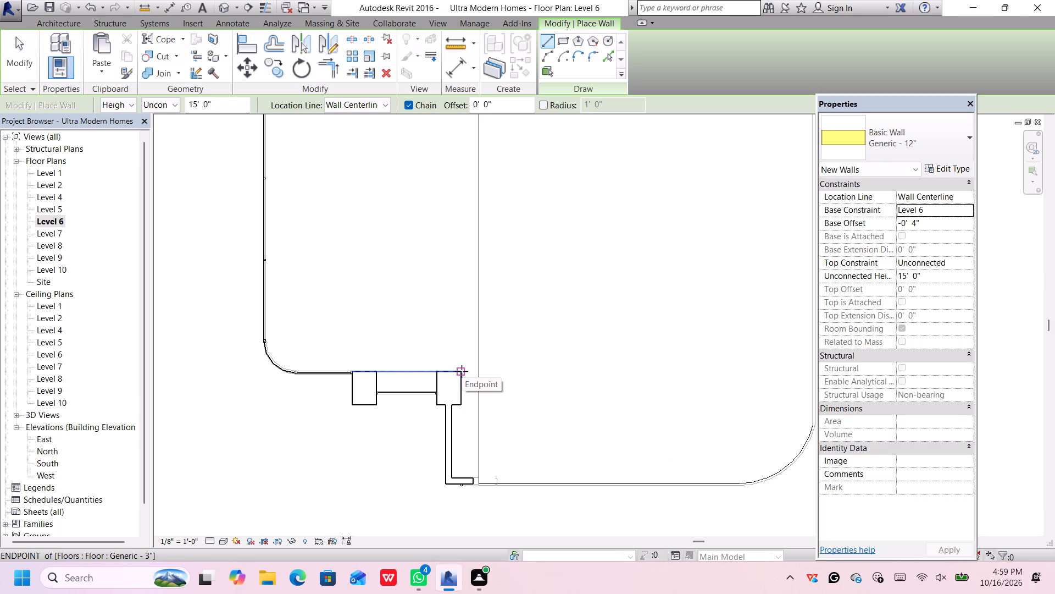
click(462, 371)
scroll(501, 368, down, 2)
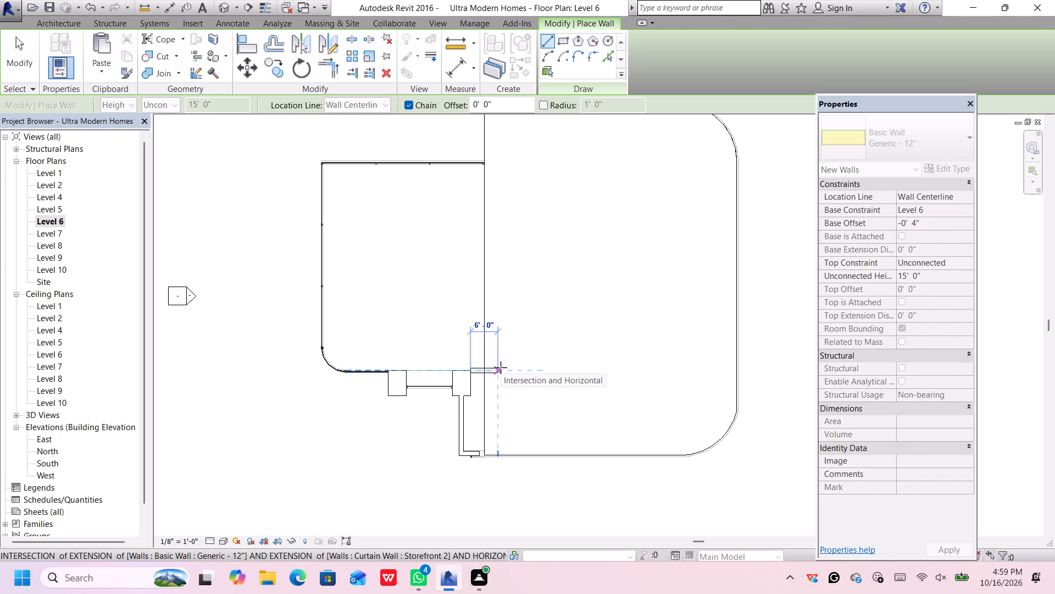
middle_drag(498, 367, 489, 365)
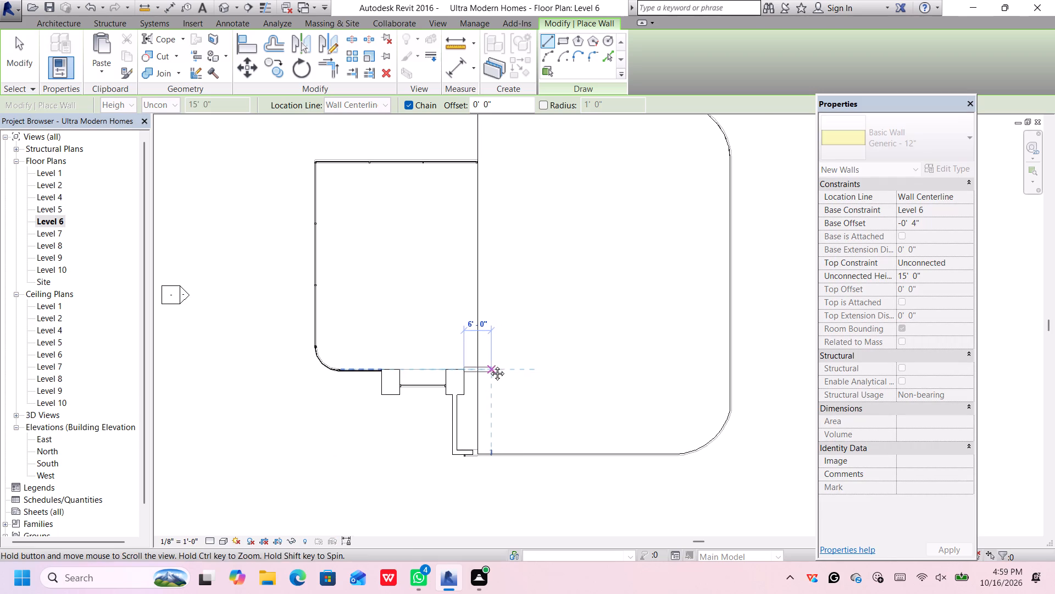
middle_drag(489, 365, 481, 364)
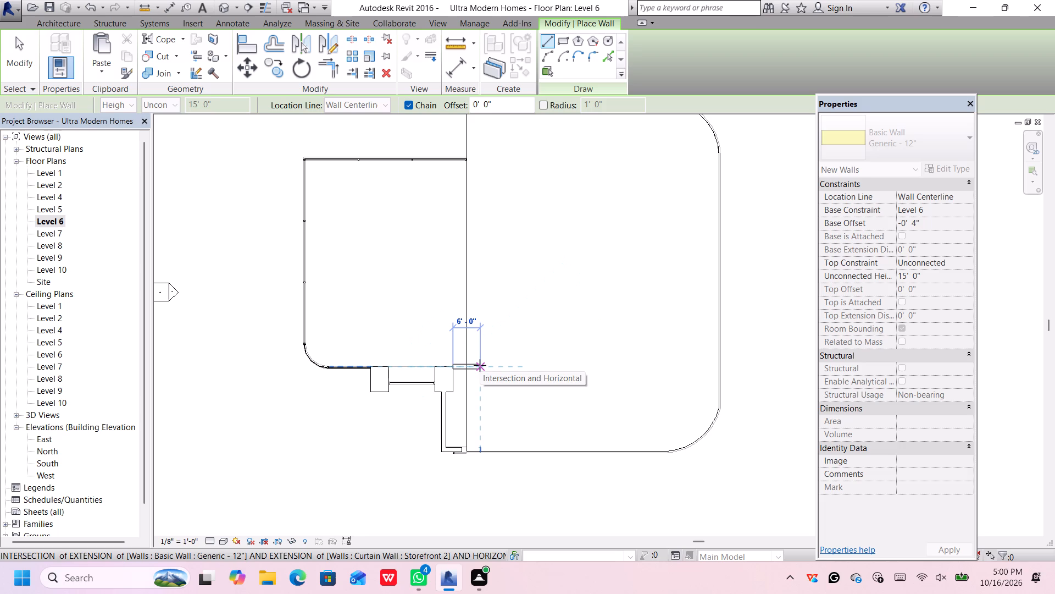
scroll(480, 365, up, 1)
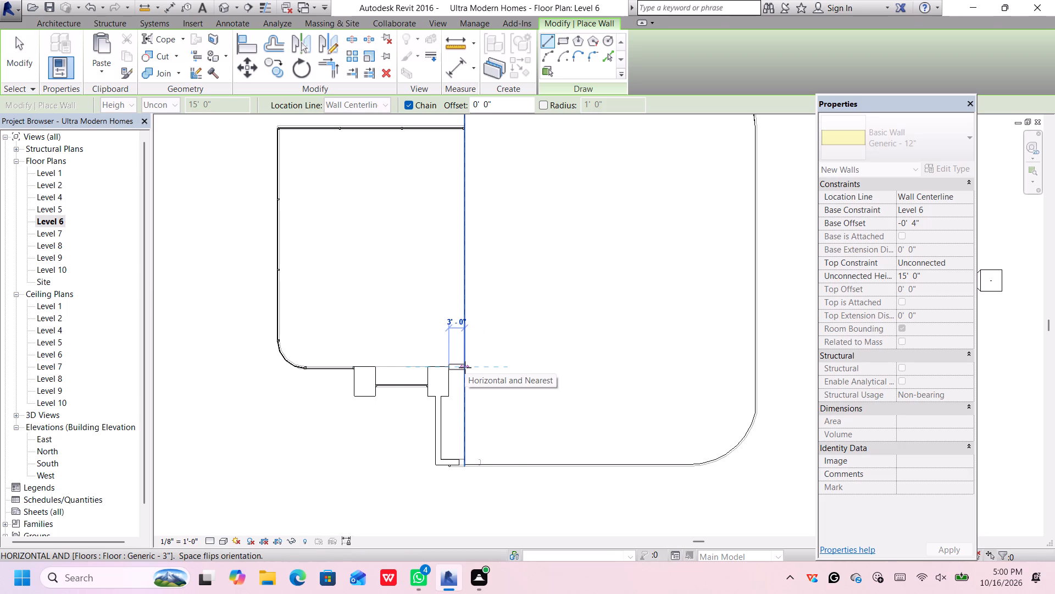
click(465, 367)
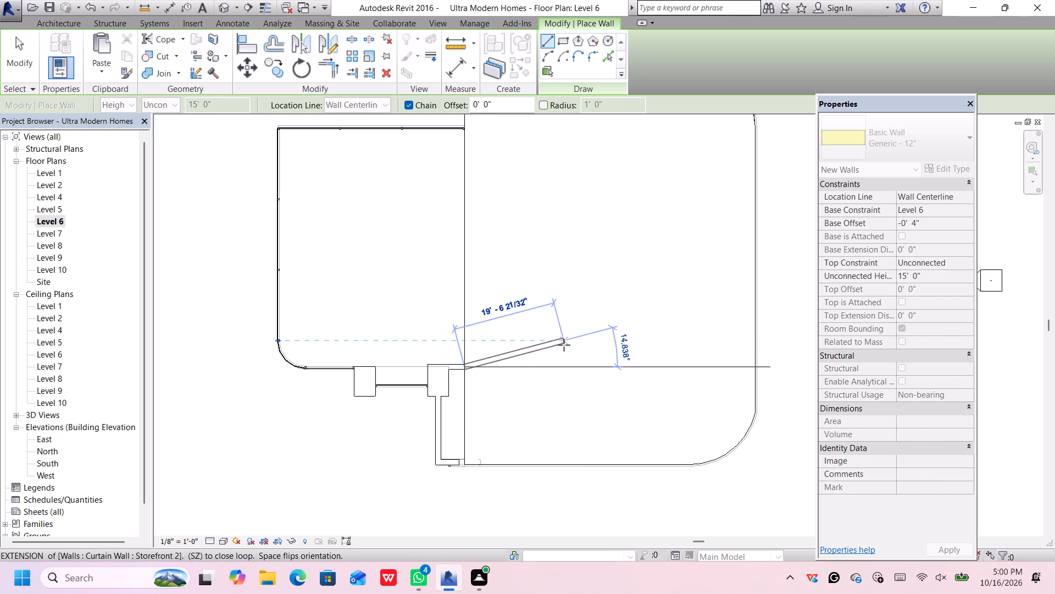
key(Escape)
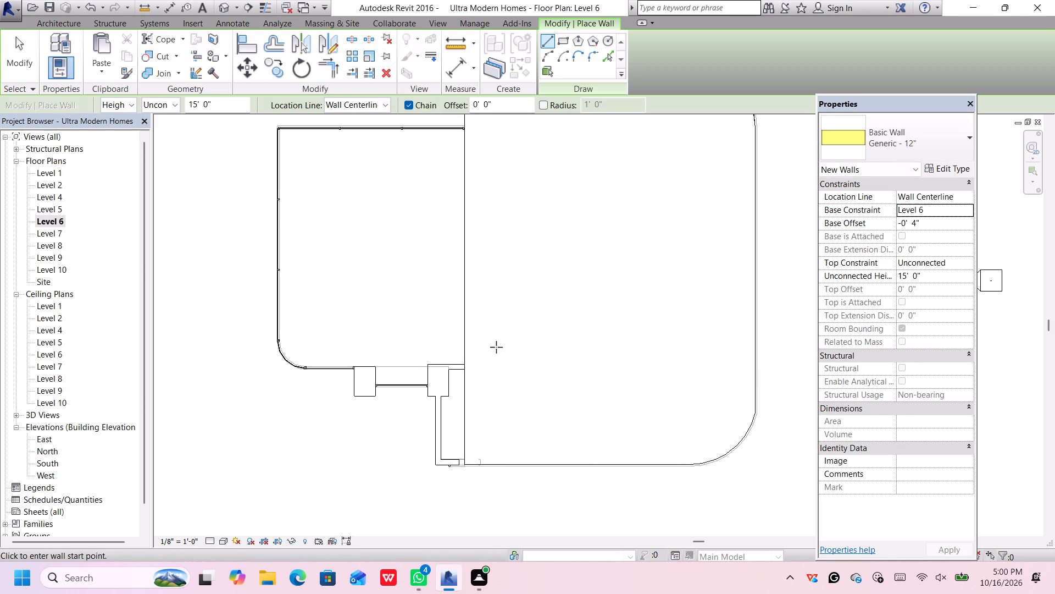
Draw a straight Storefront 2 curtain wall about 35' long from the short wall's end across the large floor, parallel to its front edge.
click(891, 148)
scroll(869, 360, down, 4)
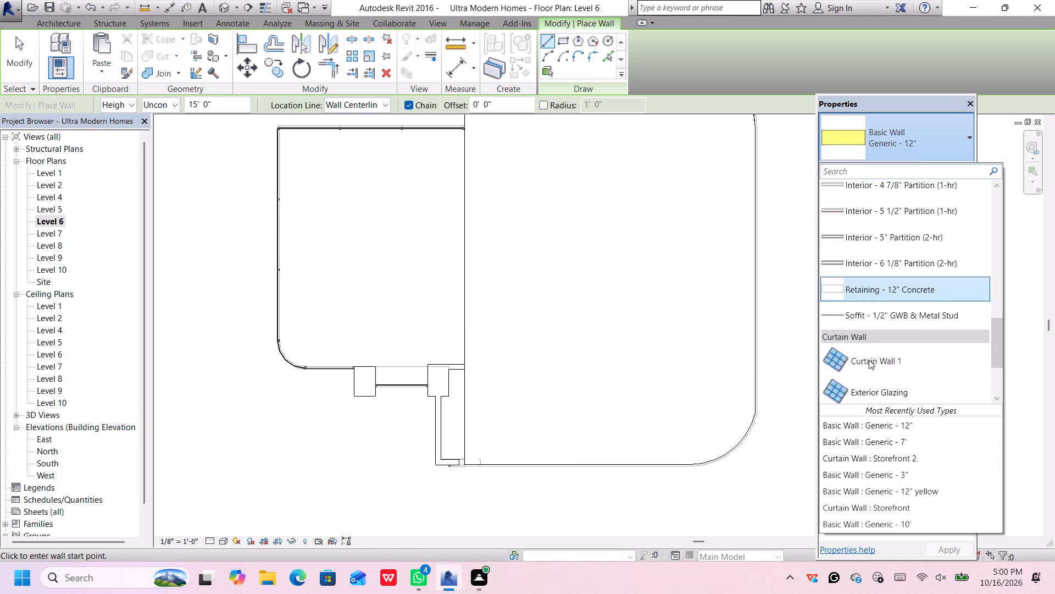
scroll(869, 360, down, 6)
click(871, 343)
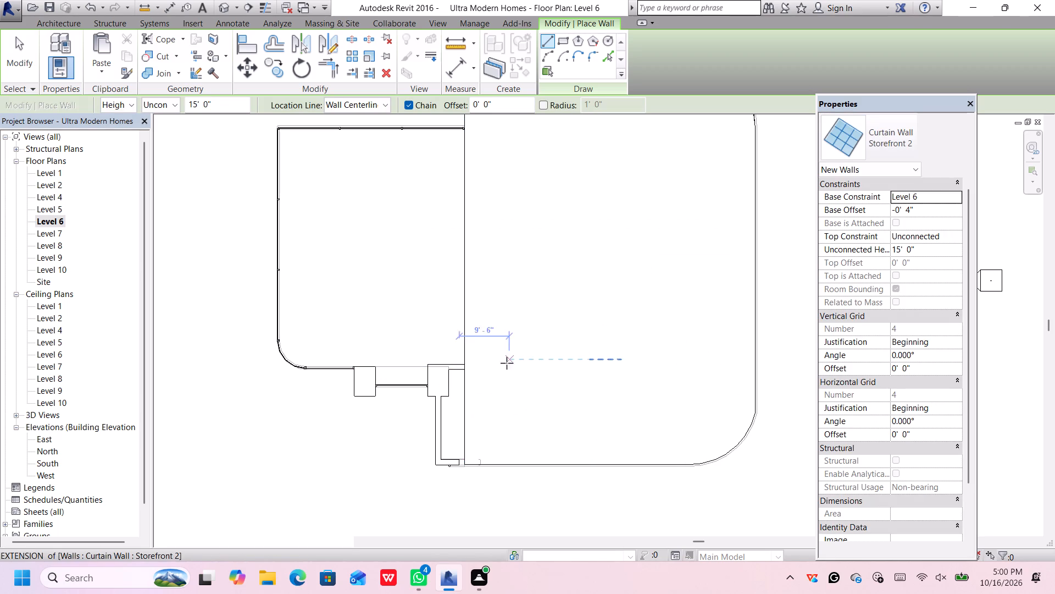
scroll(464, 367, up, 2)
click(464, 367)
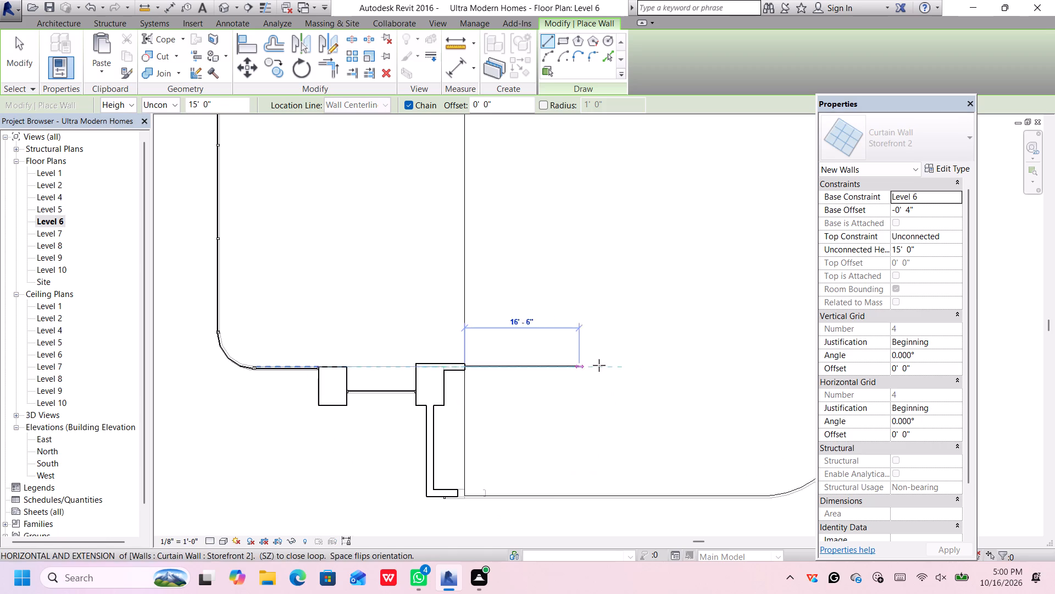
scroll(632, 365, down, 4)
scroll(703, 363, up, 1)
middle_drag(702, 363, 684, 362)
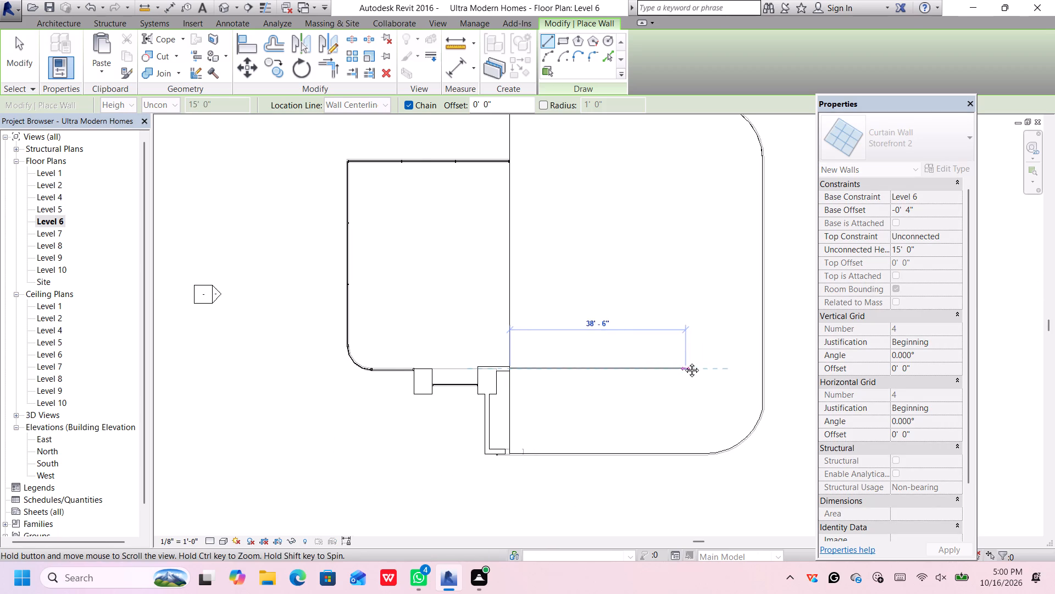
middle_drag(684, 362, 600, 364)
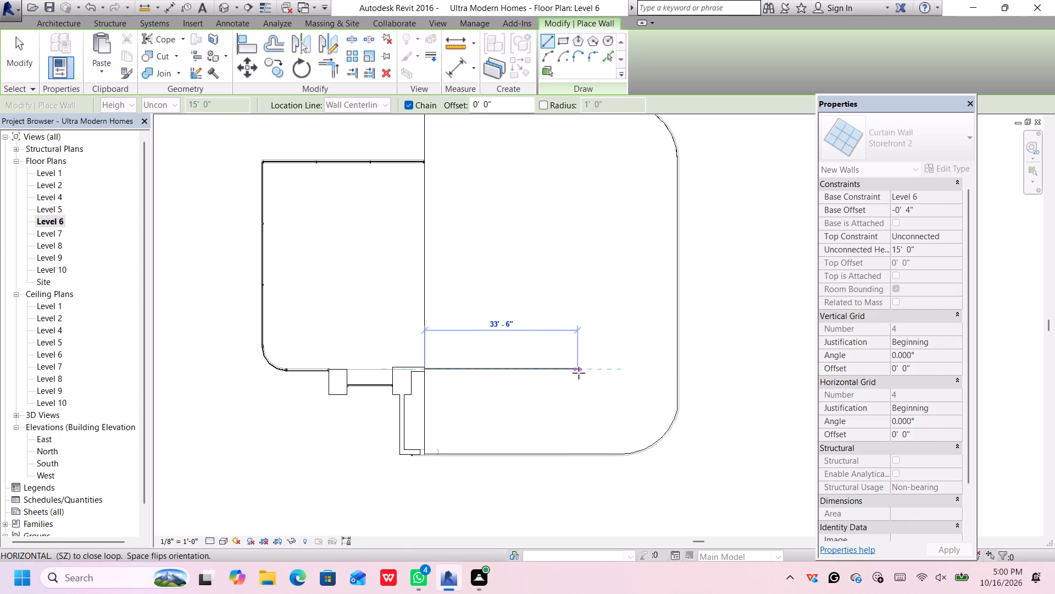
click(583, 369)
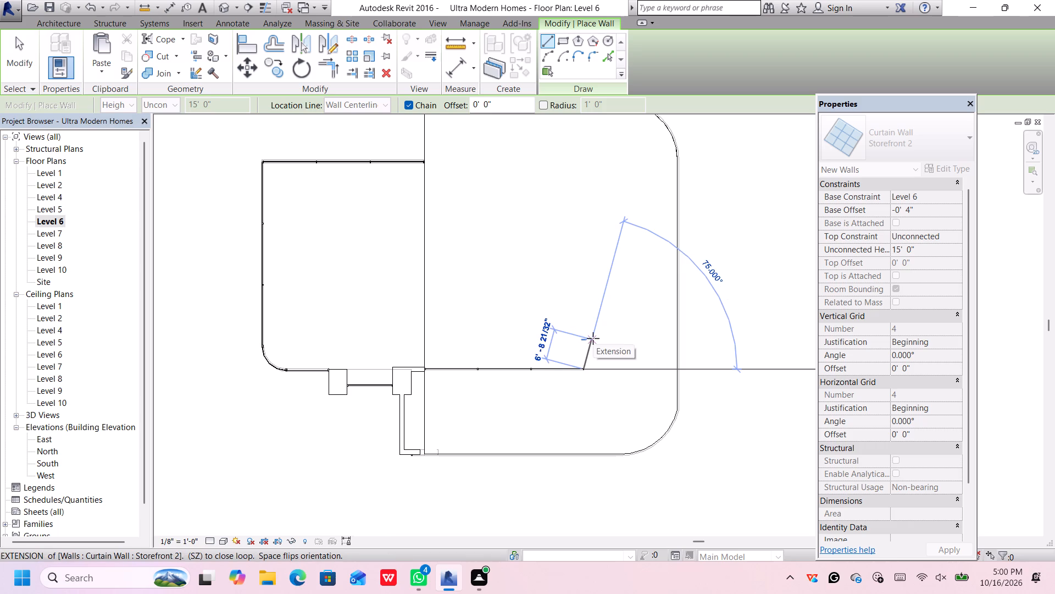
key(Escape)
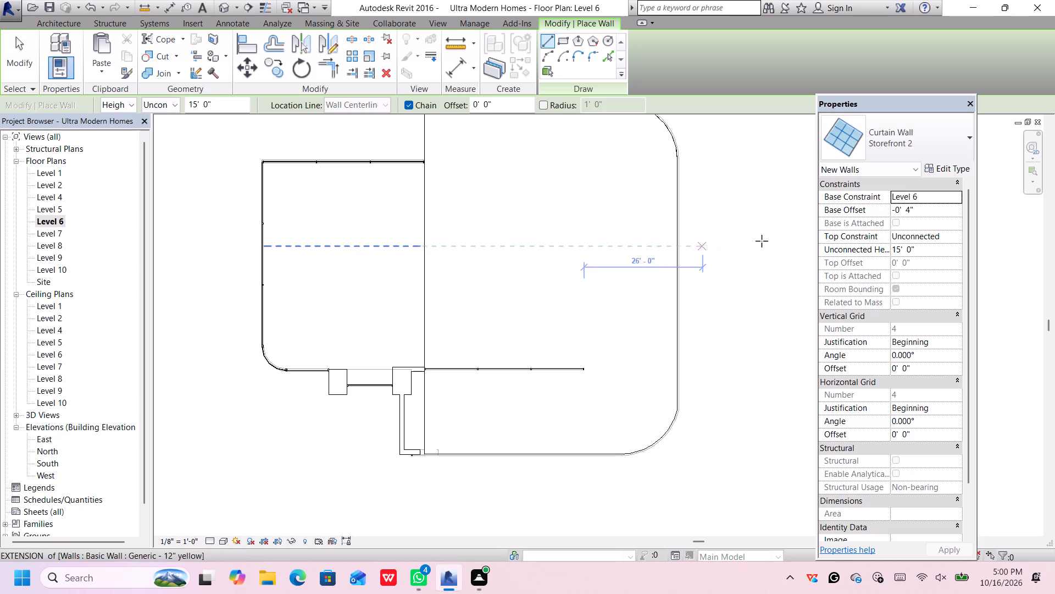
Draw Generic - 12" walls from the new curtain wall's free end, about 45' 4" toward the rear and about 35' back to the rear curtain wall.
click(889, 142)
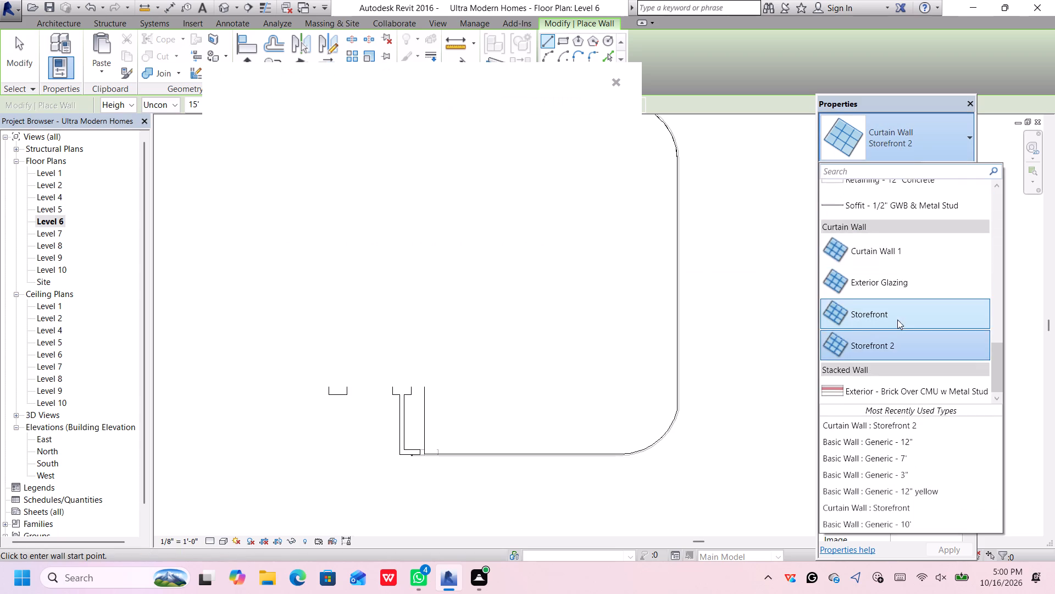
scroll(897, 317, up, 1)
click(616, 80)
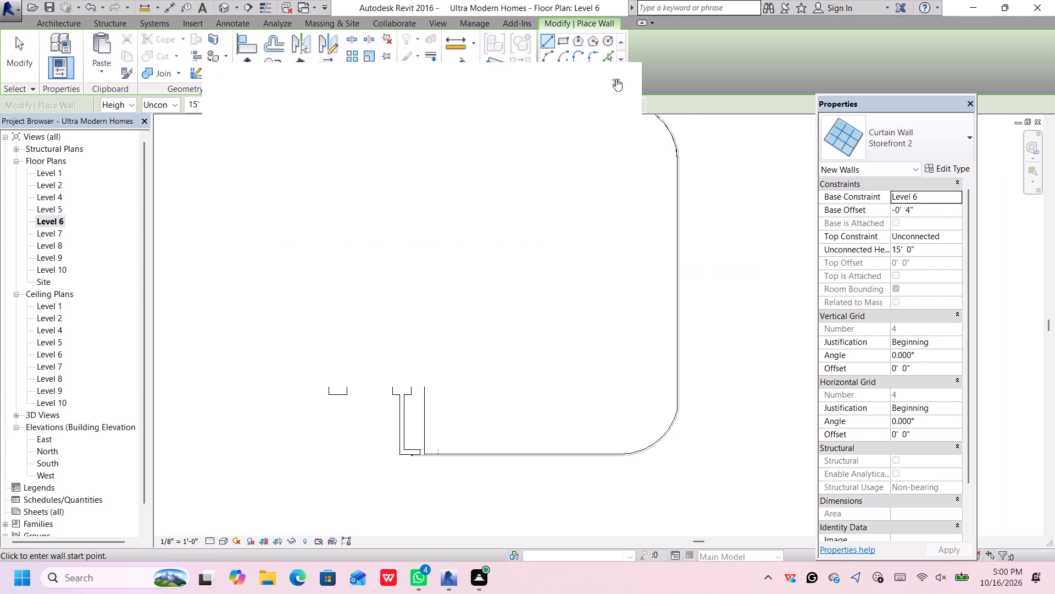
click(887, 150)
scroll(878, 277, up, 2)
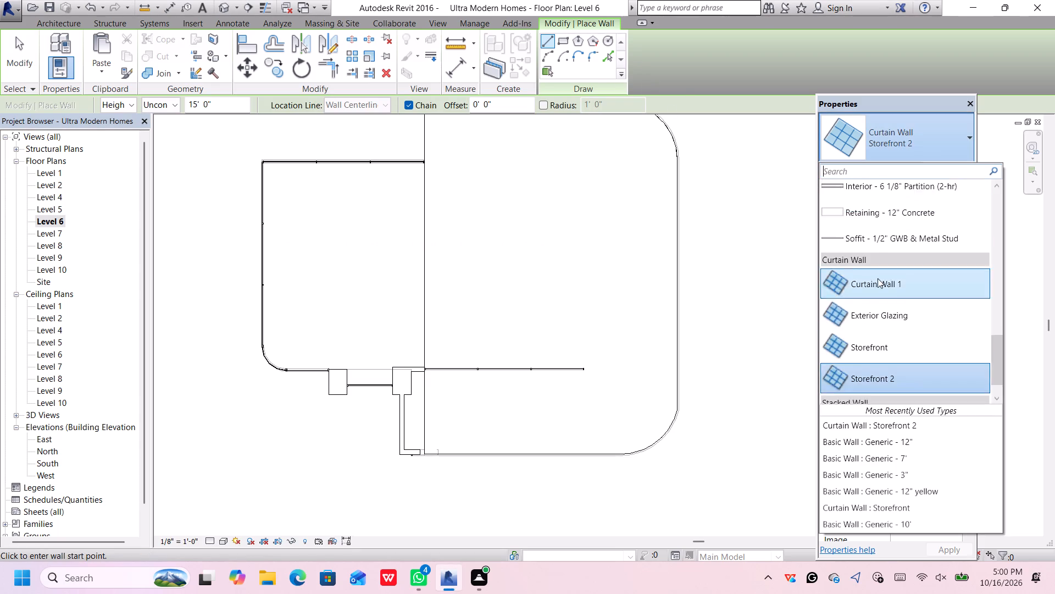
scroll(878, 278, up, 7)
click(881, 272)
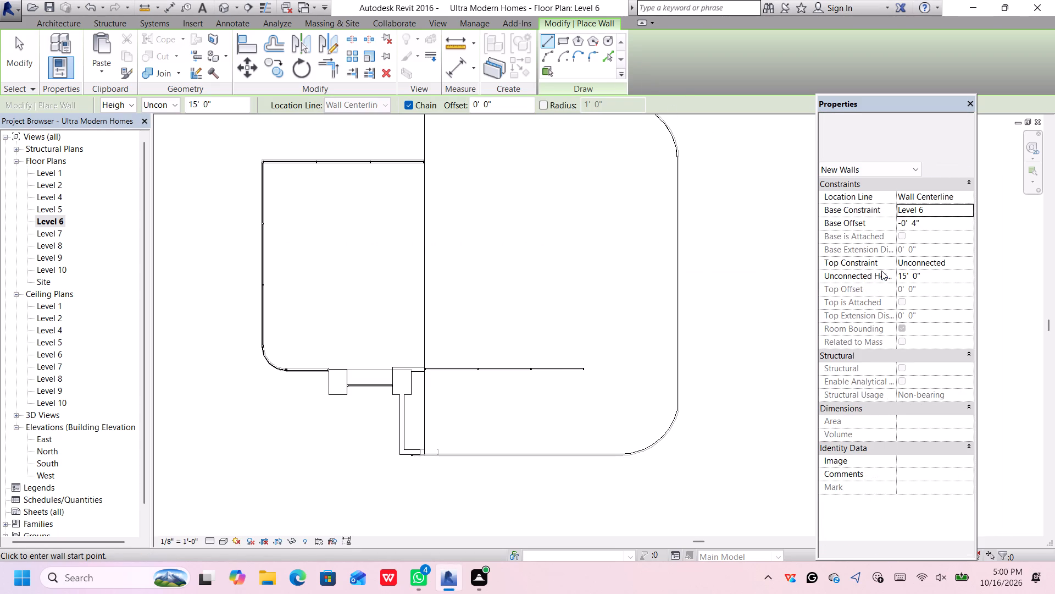
click(585, 368)
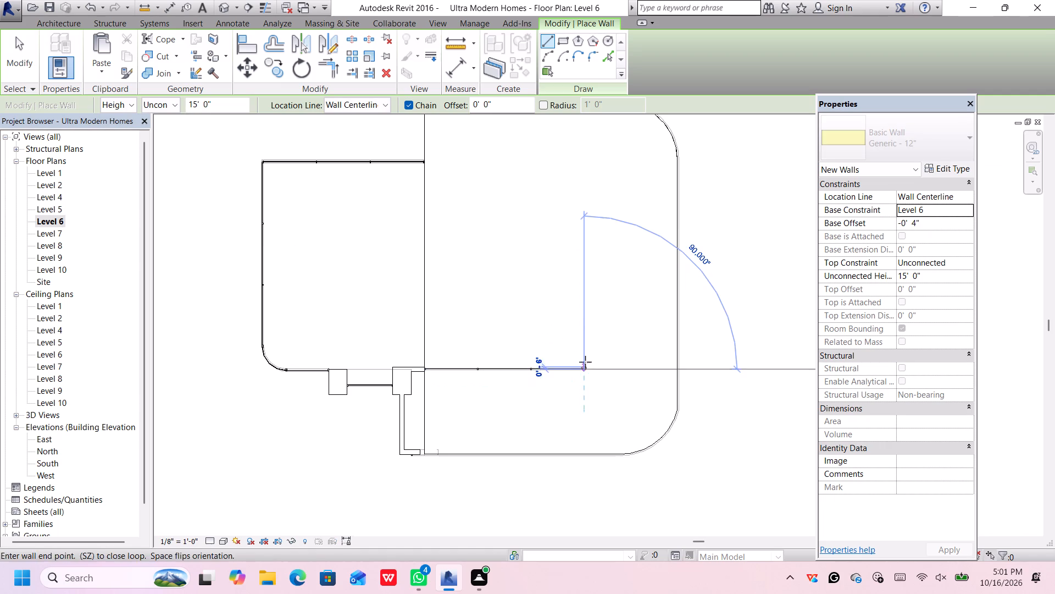
click(581, 157)
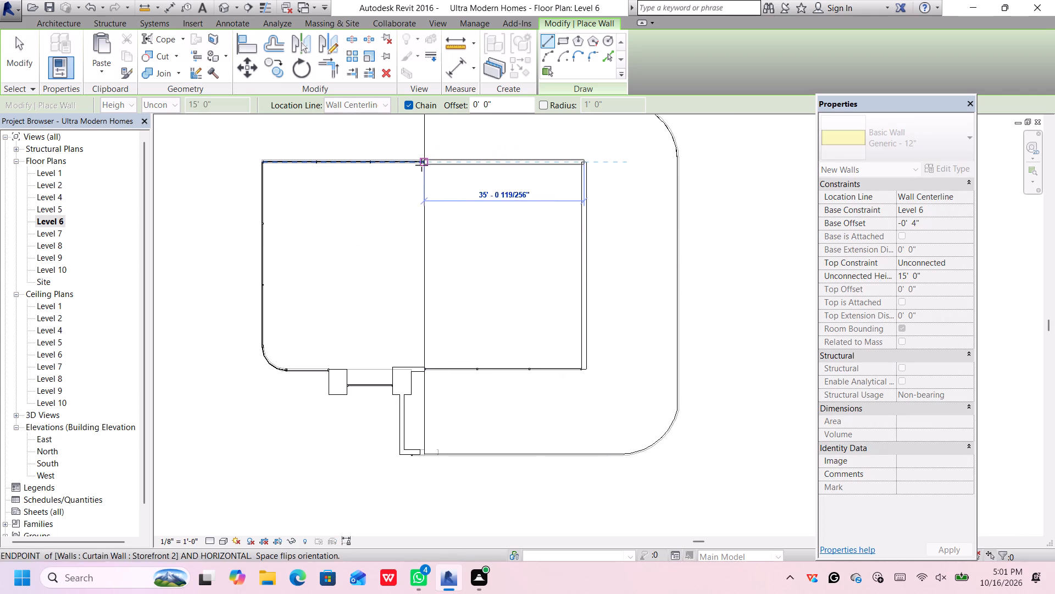
click(426, 163)
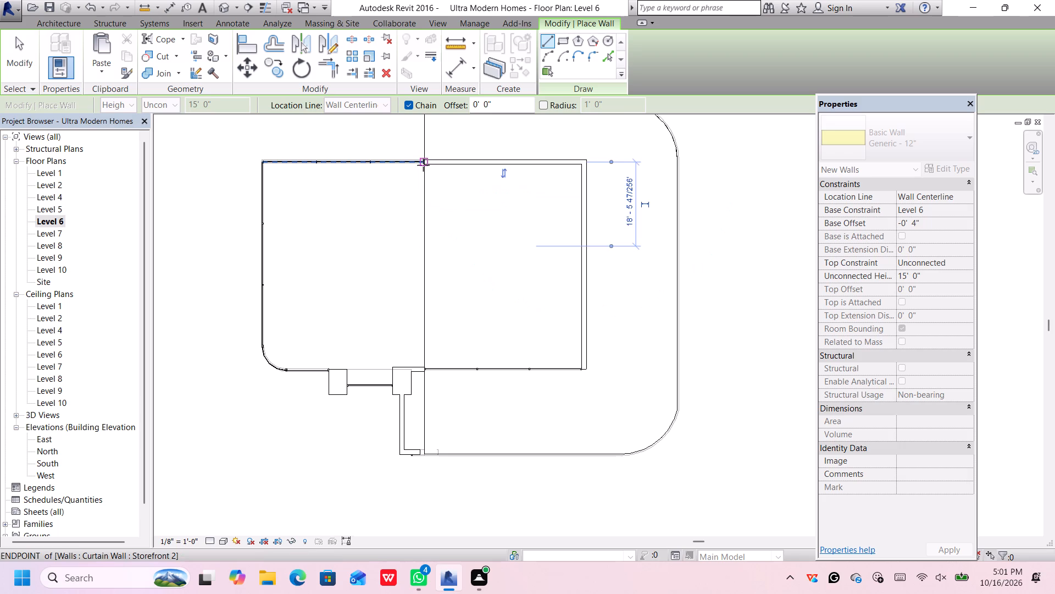
scroll(523, 167, down, 6)
scroll(539, 202, up, 5)
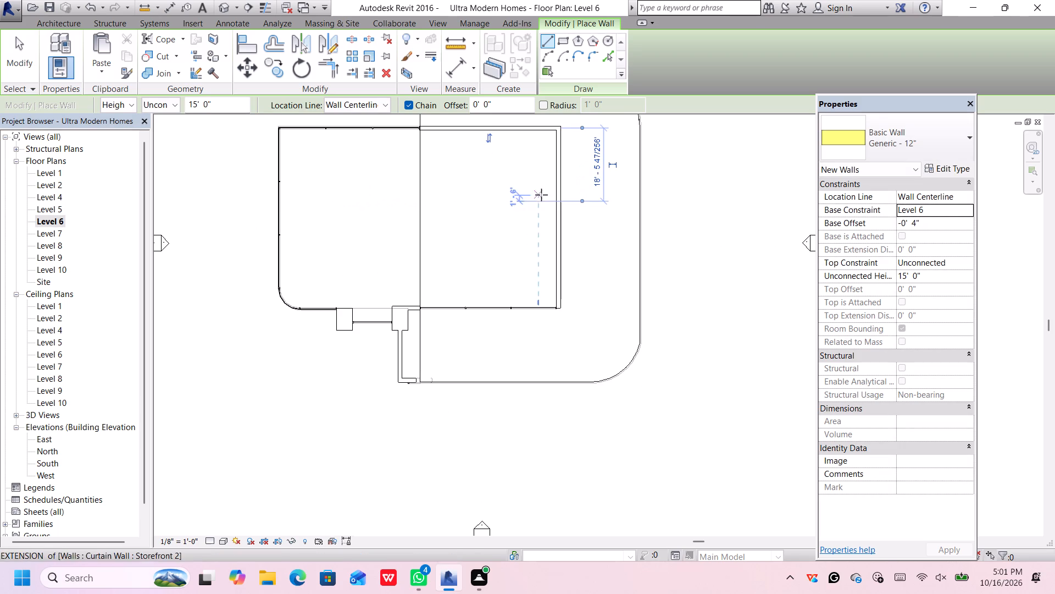
Exit the Wall tool and examine the new Level 6 walls in the 3D view from several corners.
middle_drag(541, 196, 550, 273)
middle_click(551, 275)
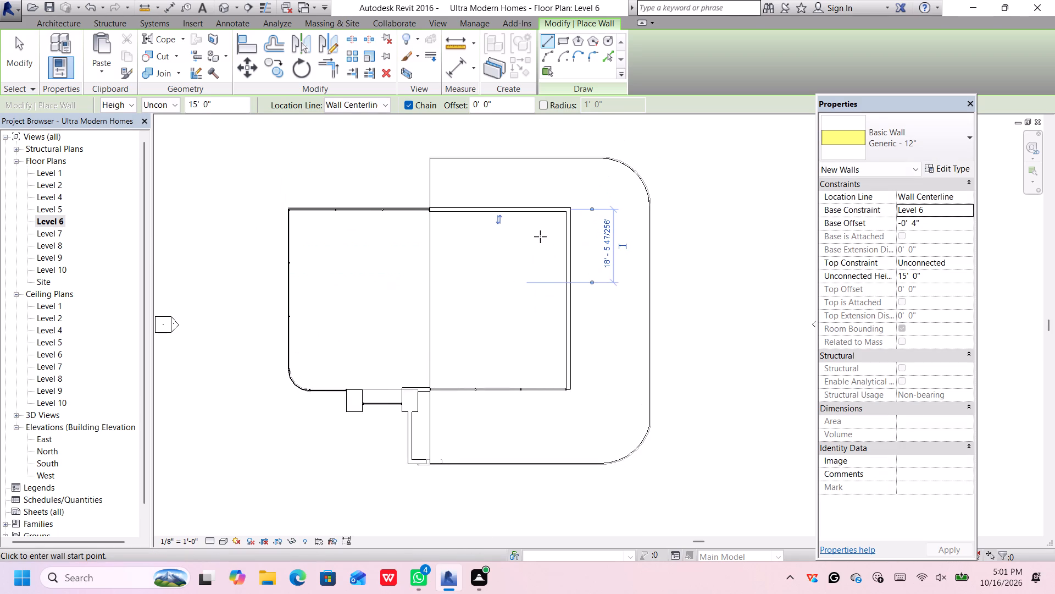
key(Escape)
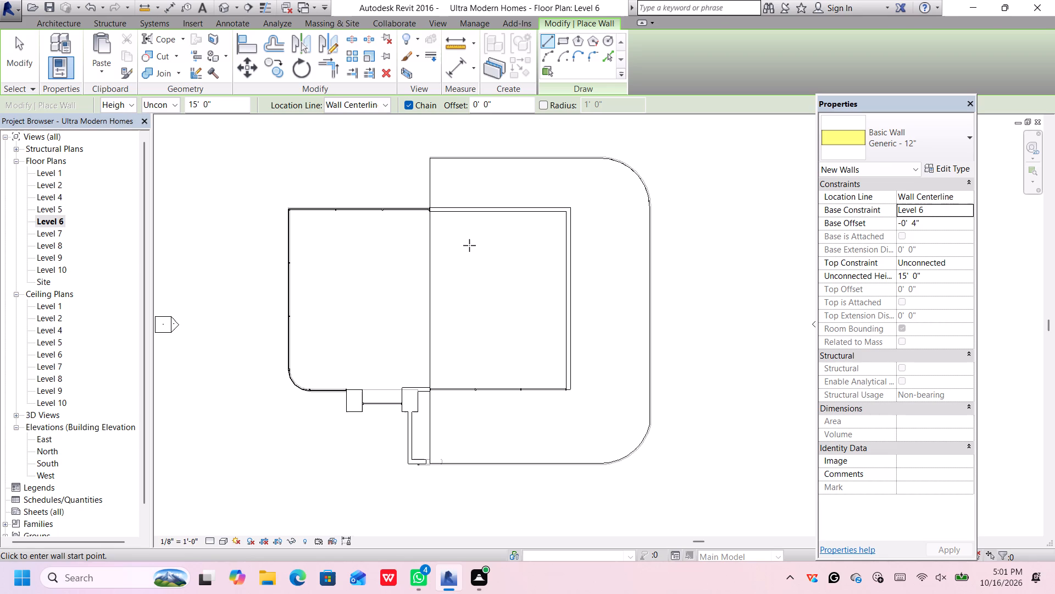
key(Escape)
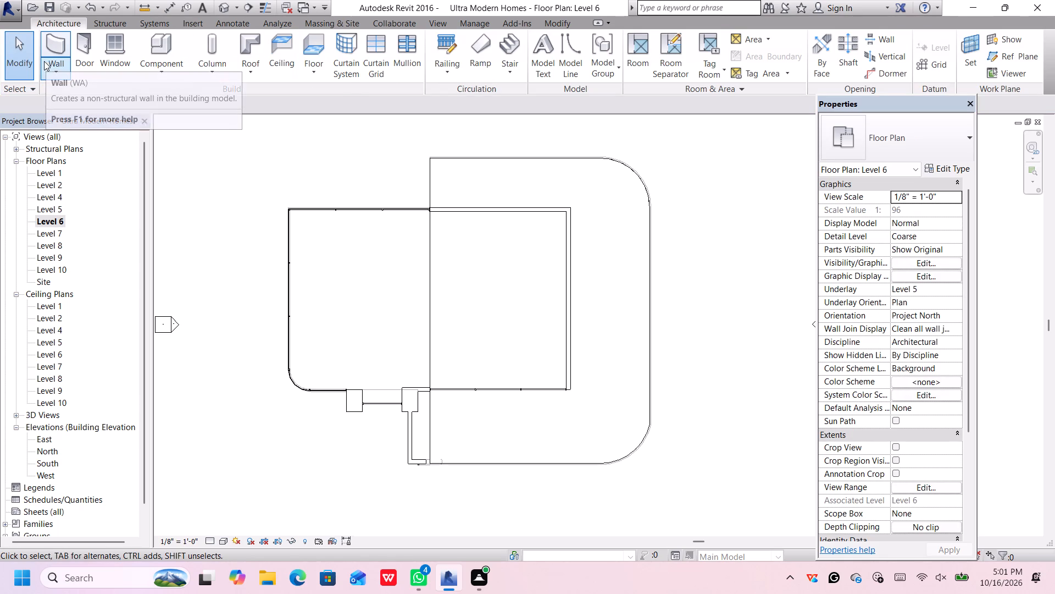
click(217, 8)
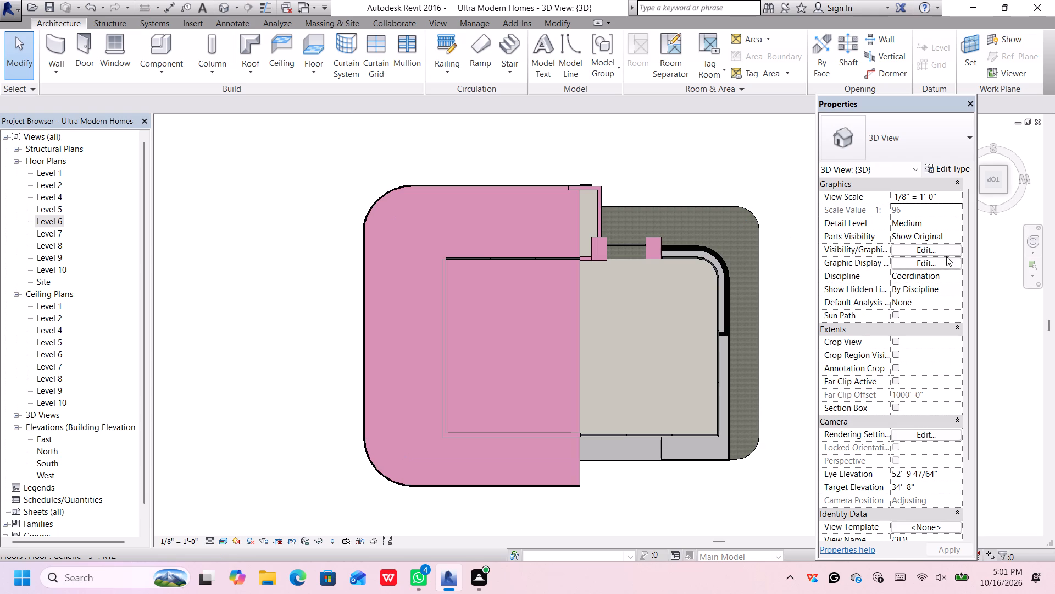
click(982, 193)
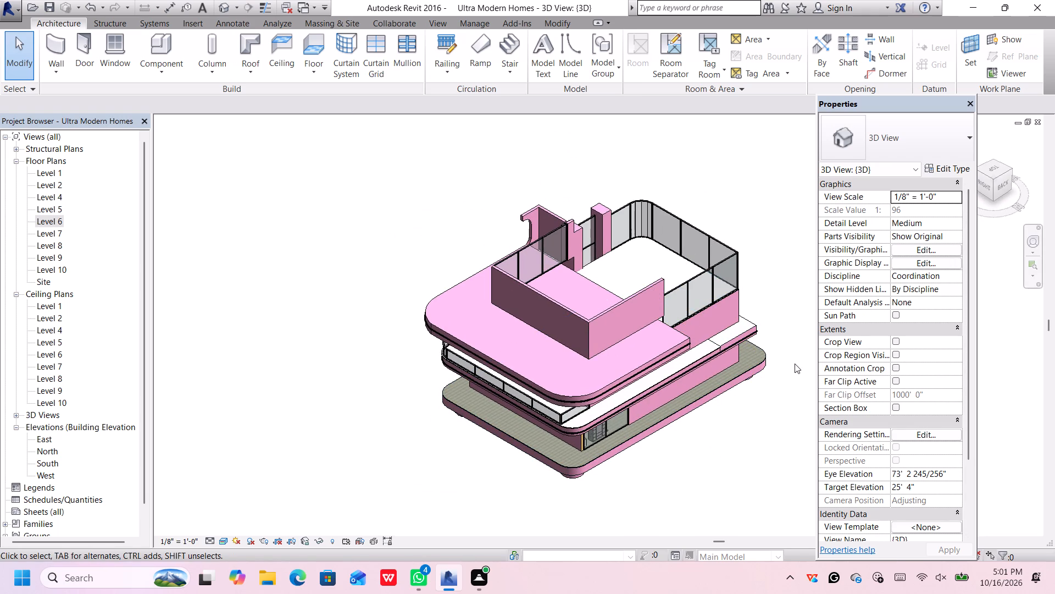
click(1012, 169)
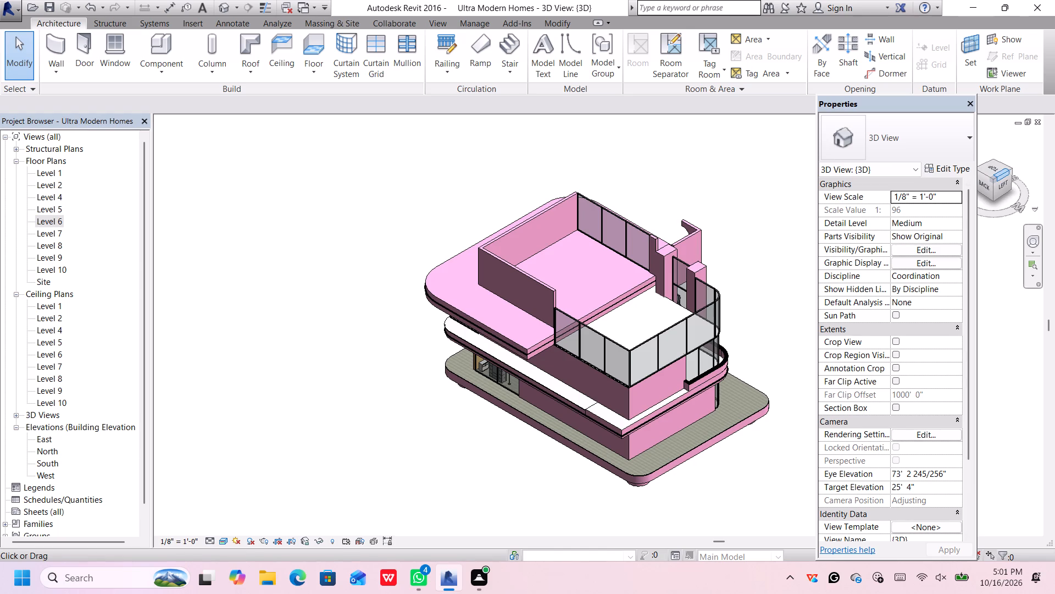
click(1010, 173)
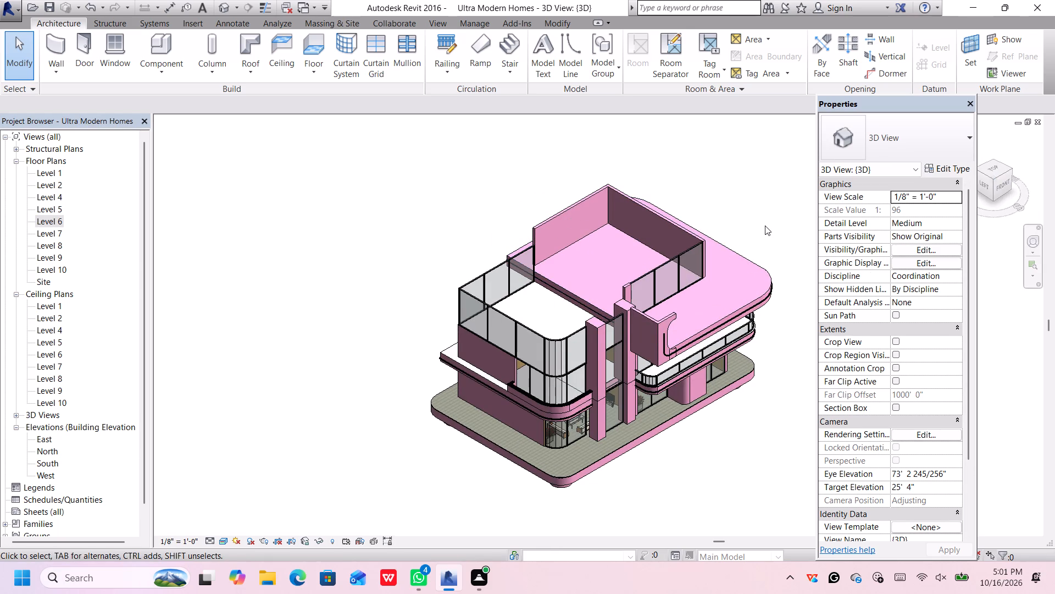
middle_drag(767, 227, 763, 228)
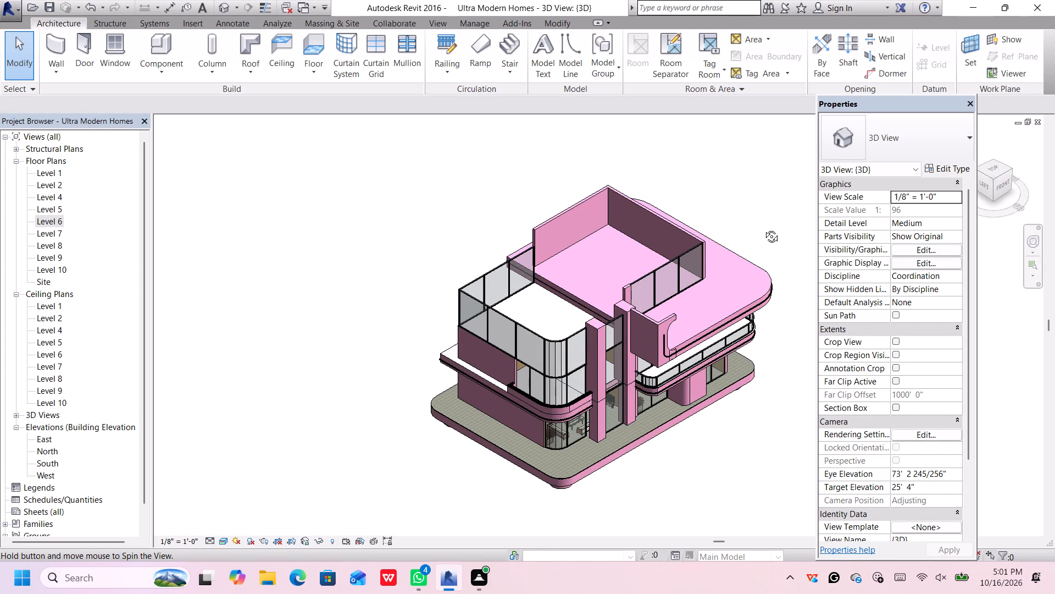
middle_drag(763, 228, 720, 139)
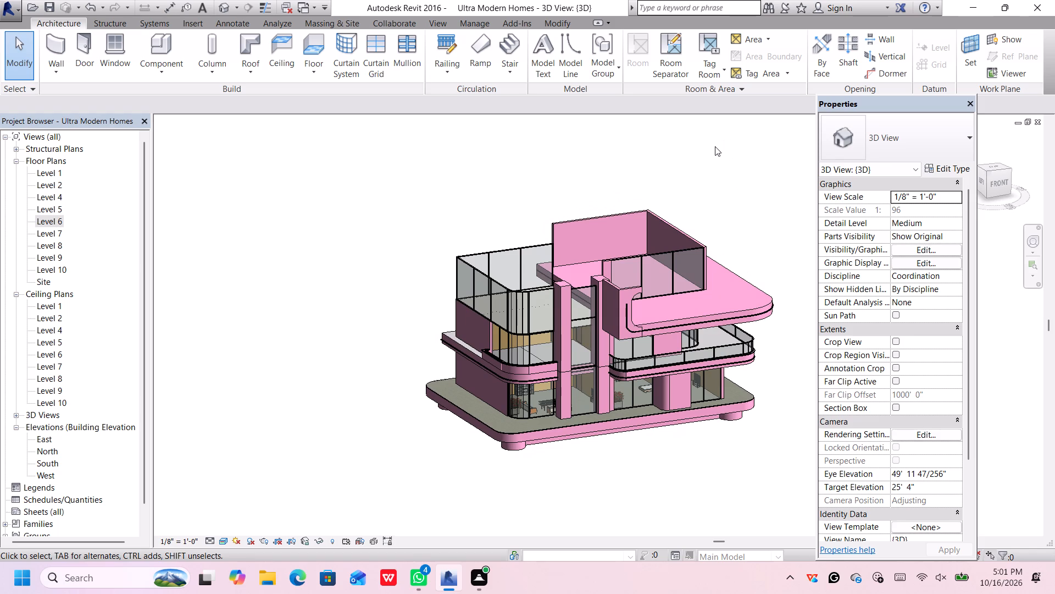
From the front 3D view, set the short Generic - 12" wall behind the C-shaped frame to base constraint Level 5 with base offset 2' 9".
click(1002, 177)
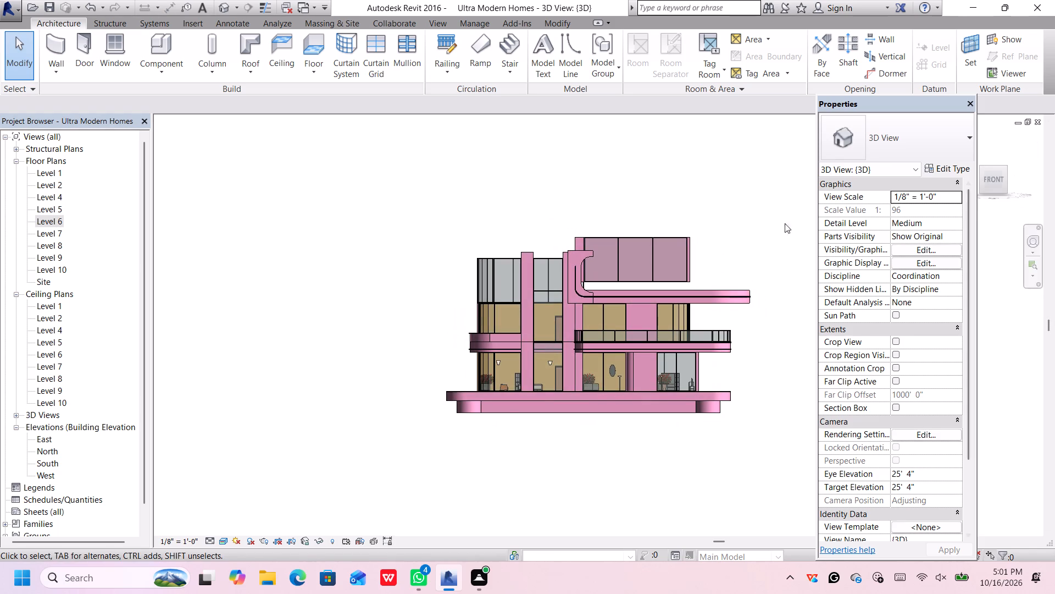
scroll(699, 228, up, 3)
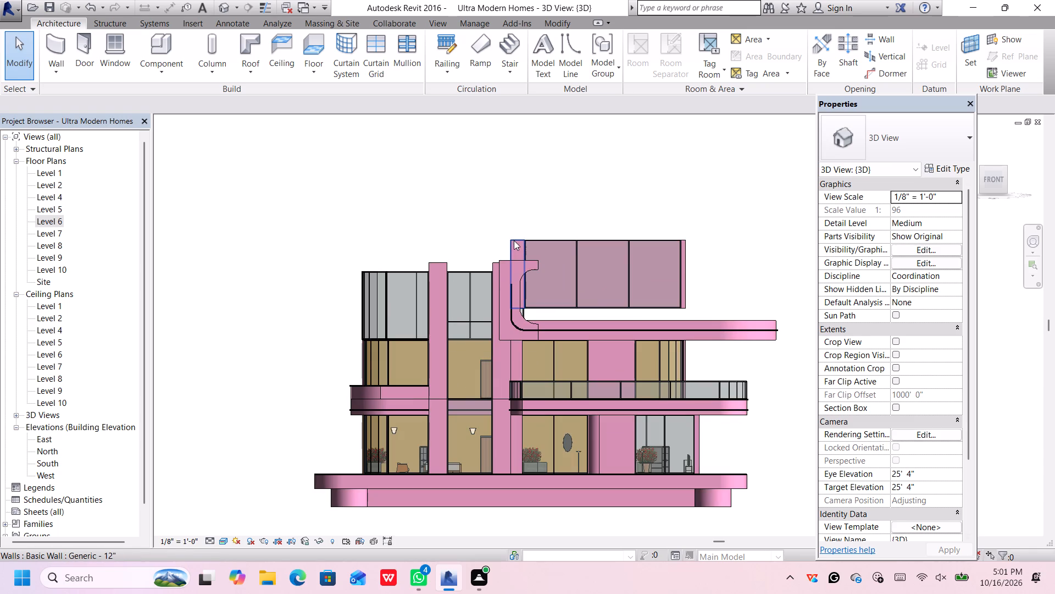
click(514, 242)
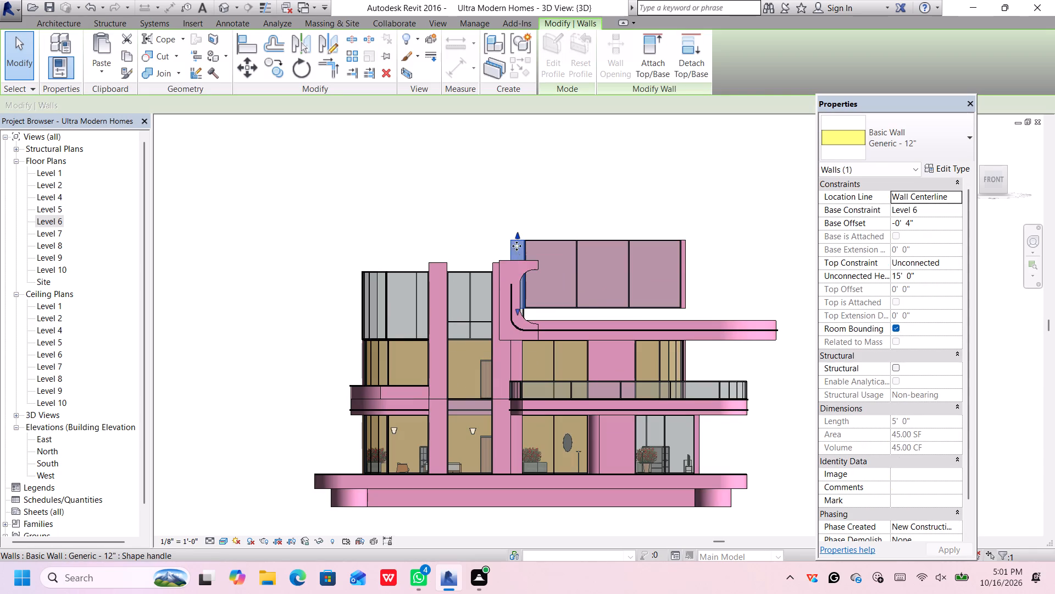
click(939, 216)
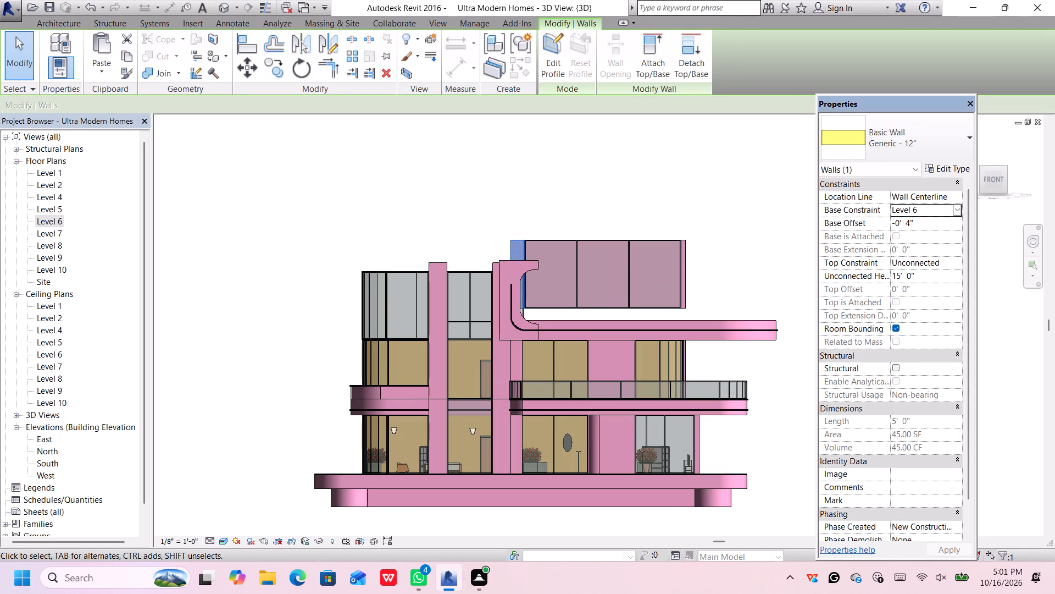
click(960, 211)
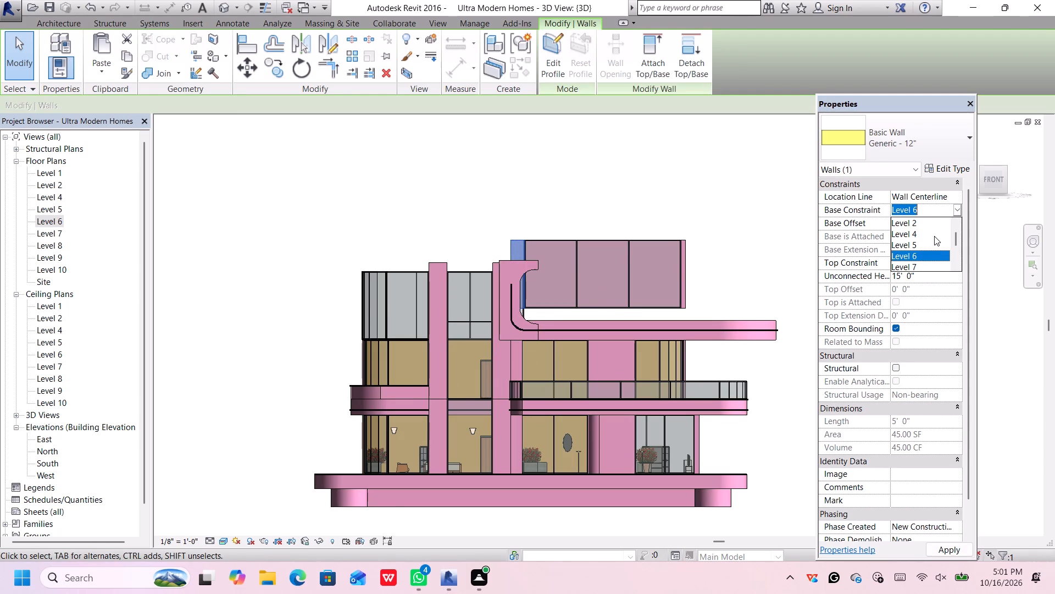
click(934, 243)
click(935, 223)
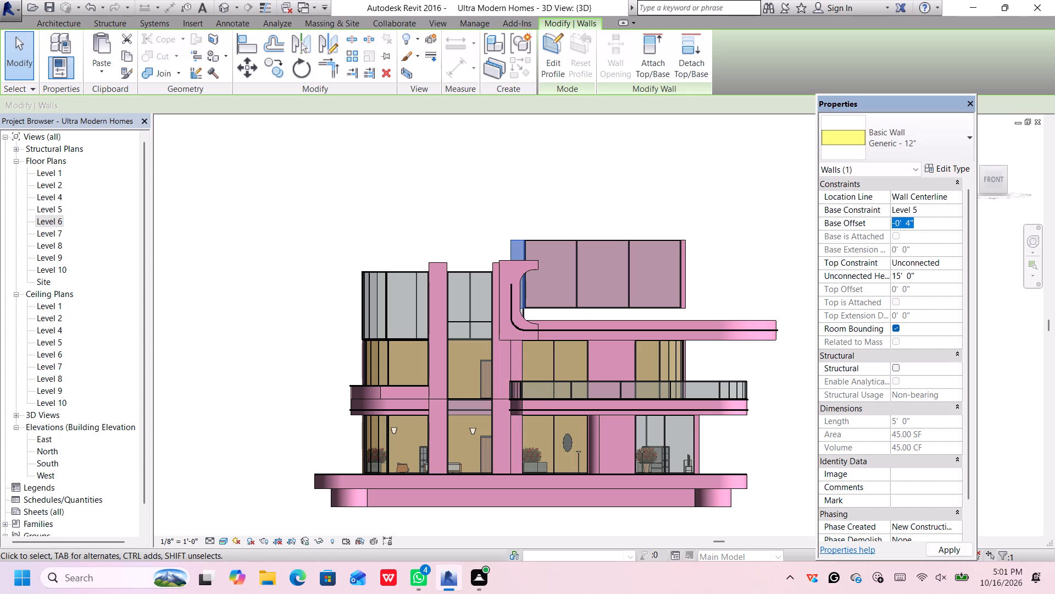
key(BackSpace)
key(2)
key(apostrophe)
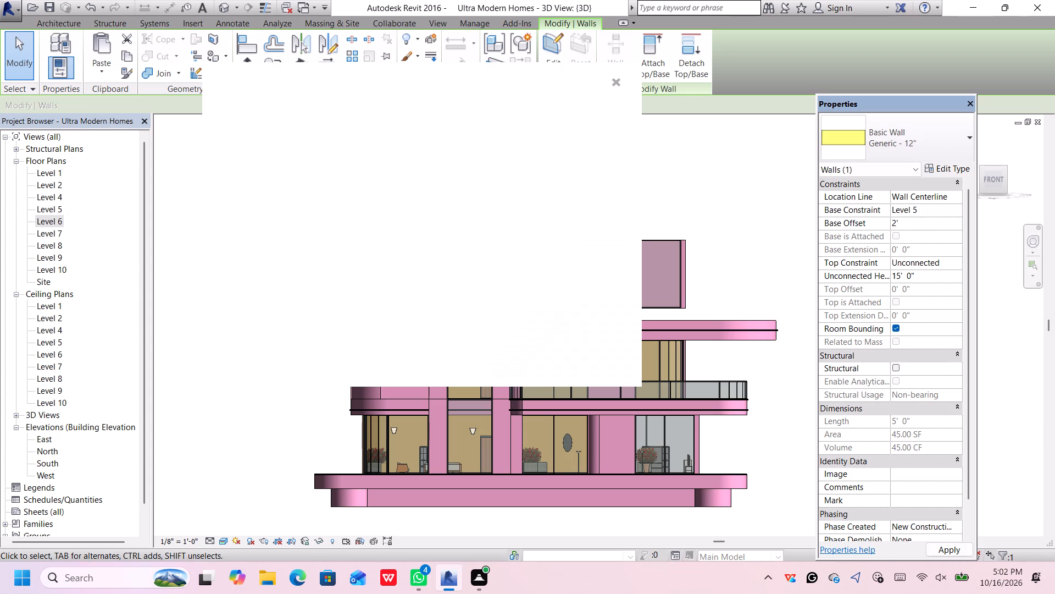
text(9")
key(Return)
key(Return)
click(614, 81)
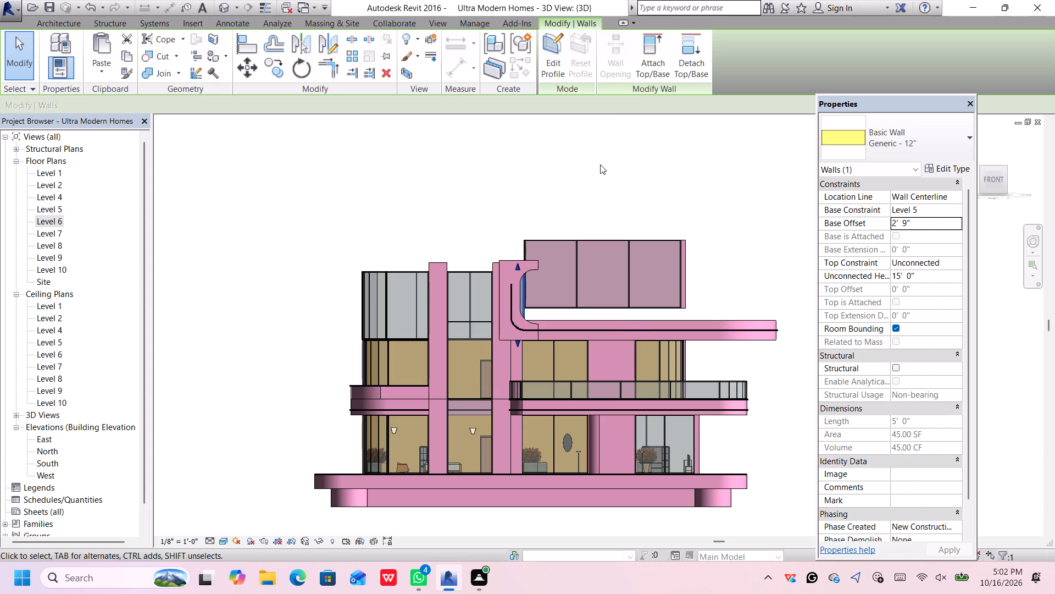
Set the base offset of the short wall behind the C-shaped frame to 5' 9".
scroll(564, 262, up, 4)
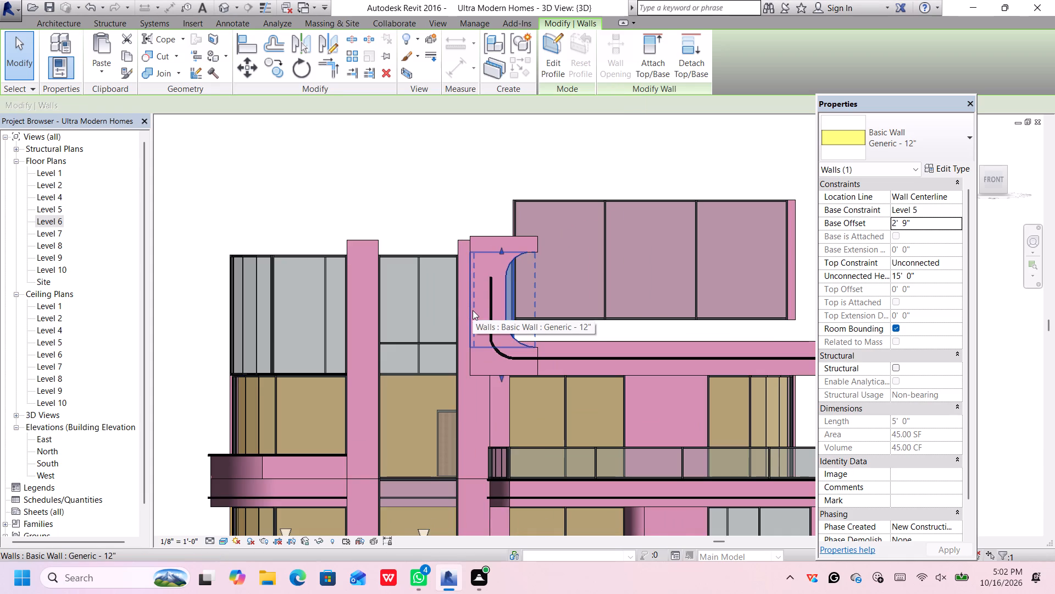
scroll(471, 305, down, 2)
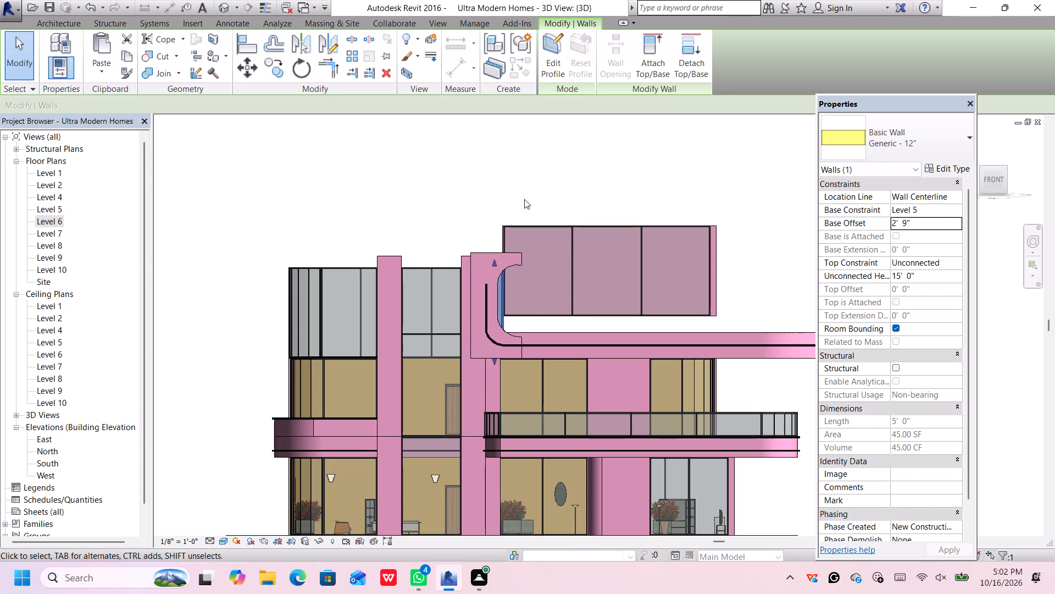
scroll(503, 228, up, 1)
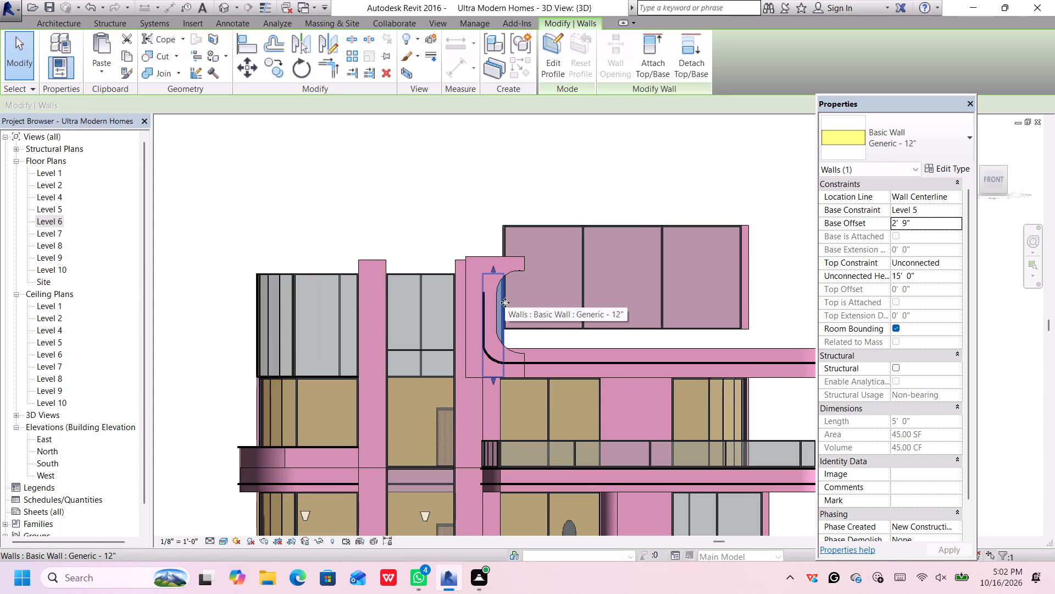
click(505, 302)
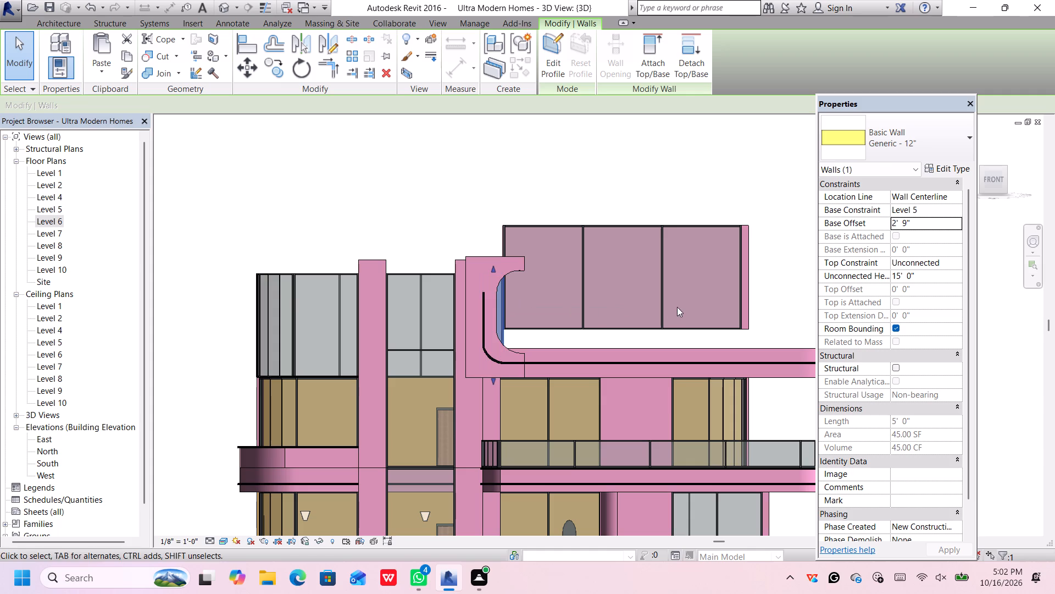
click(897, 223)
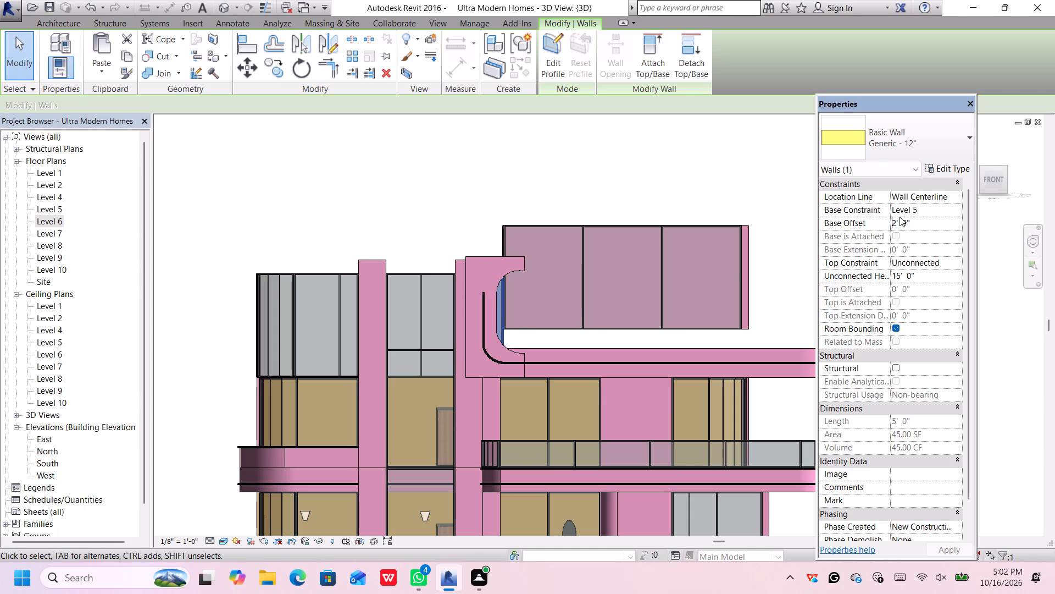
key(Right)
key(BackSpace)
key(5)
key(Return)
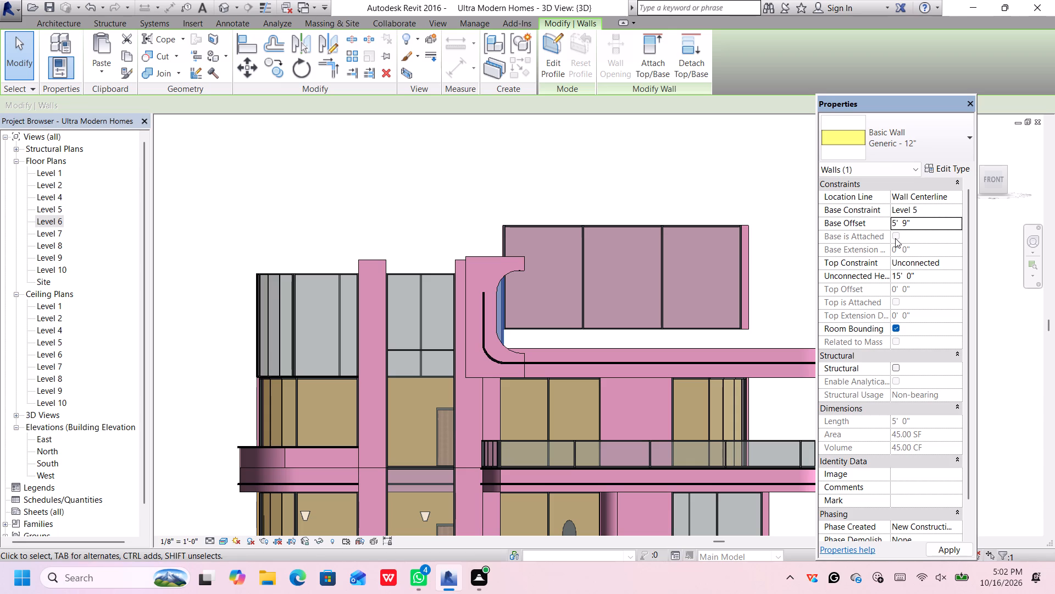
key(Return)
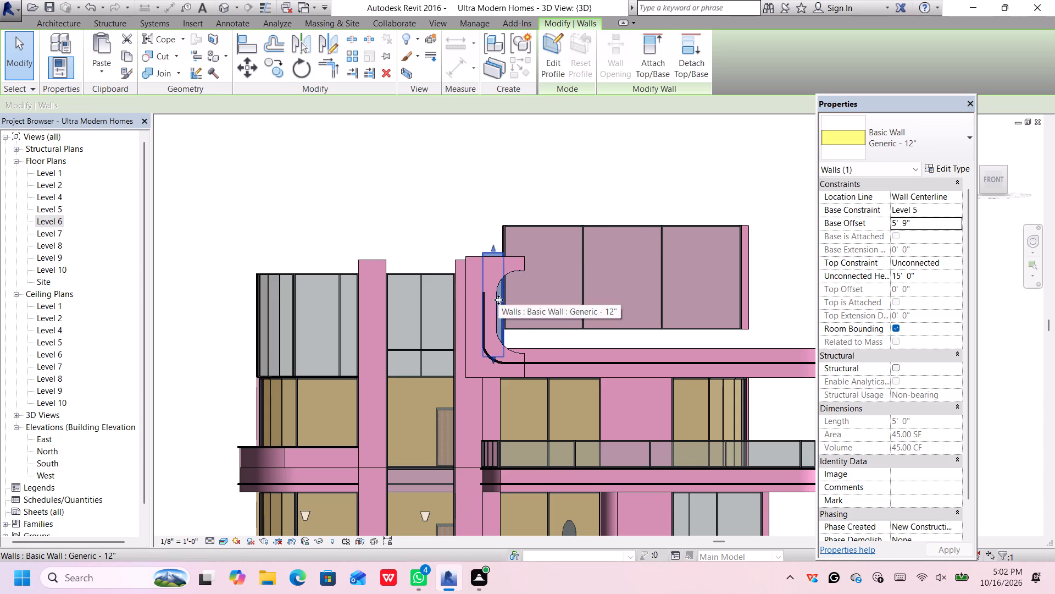
Set the short wall's base offset to 6' 9" and check its lower end against the C-shaped frame's curve and the floor.
scroll(497, 310, up, 1)
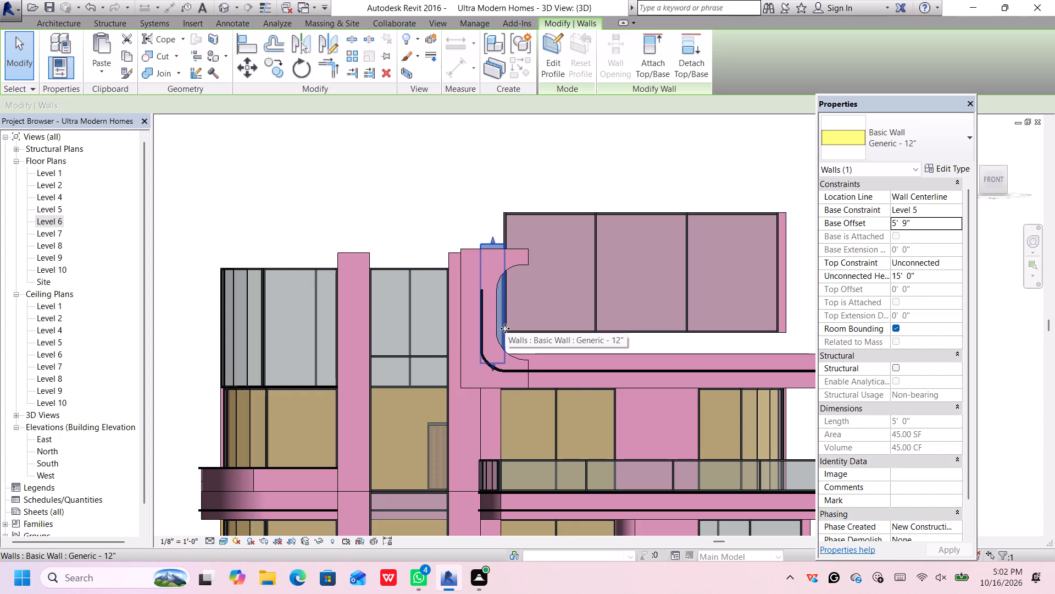
scroll(504, 327, up, 1)
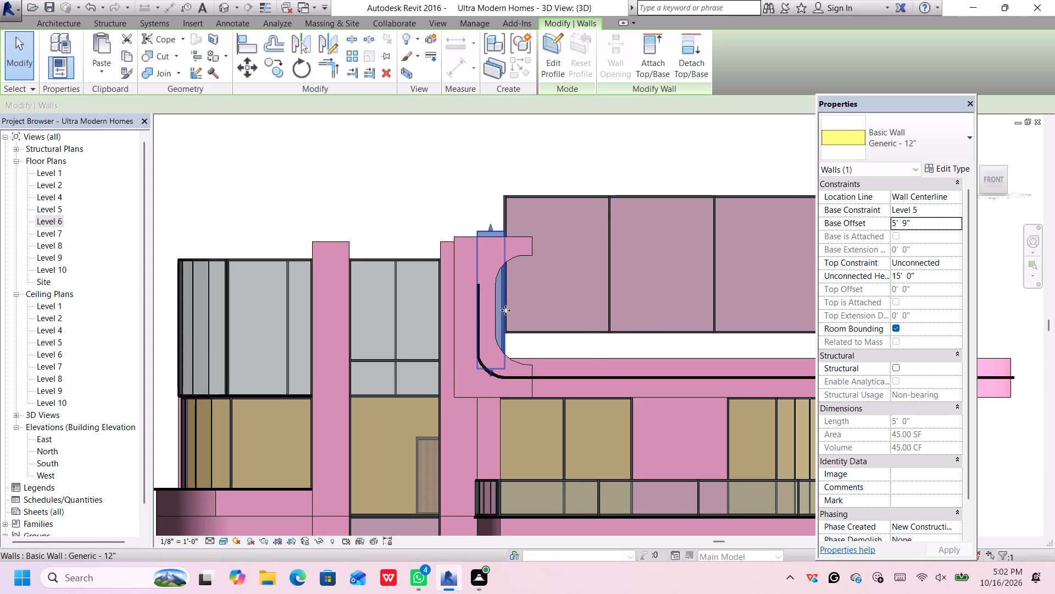
click(895, 222)
click(895, 222)
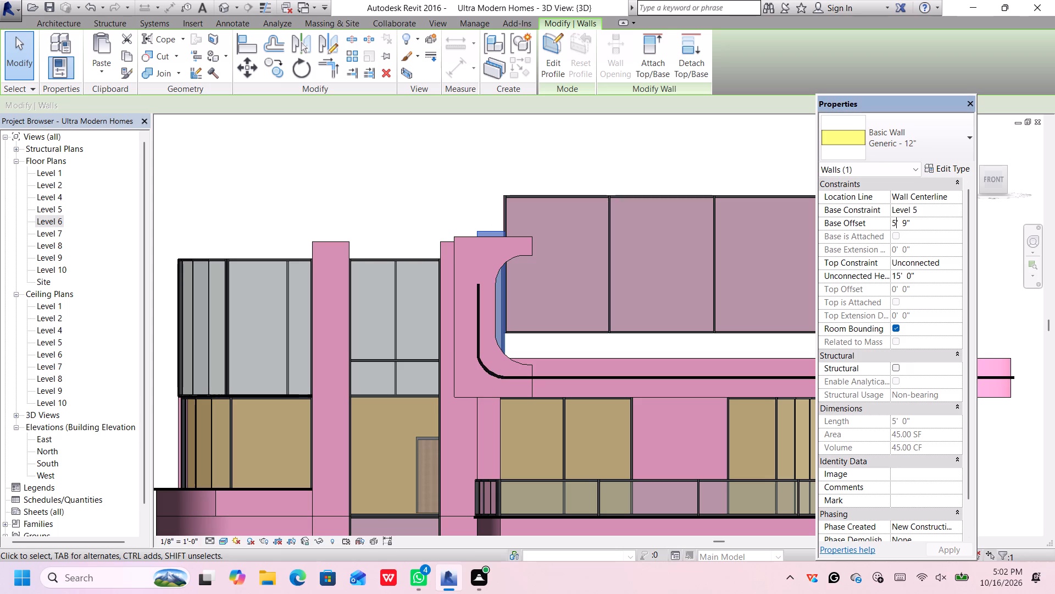
key(BackSpace)
key(6)
key(Return)
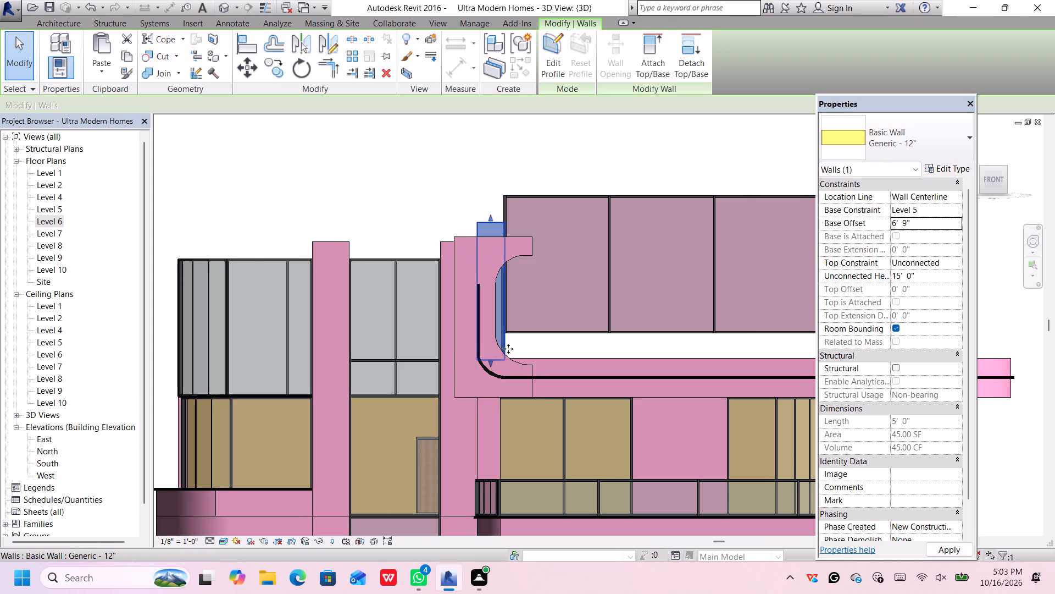
scroll(506, 353, up, 9)
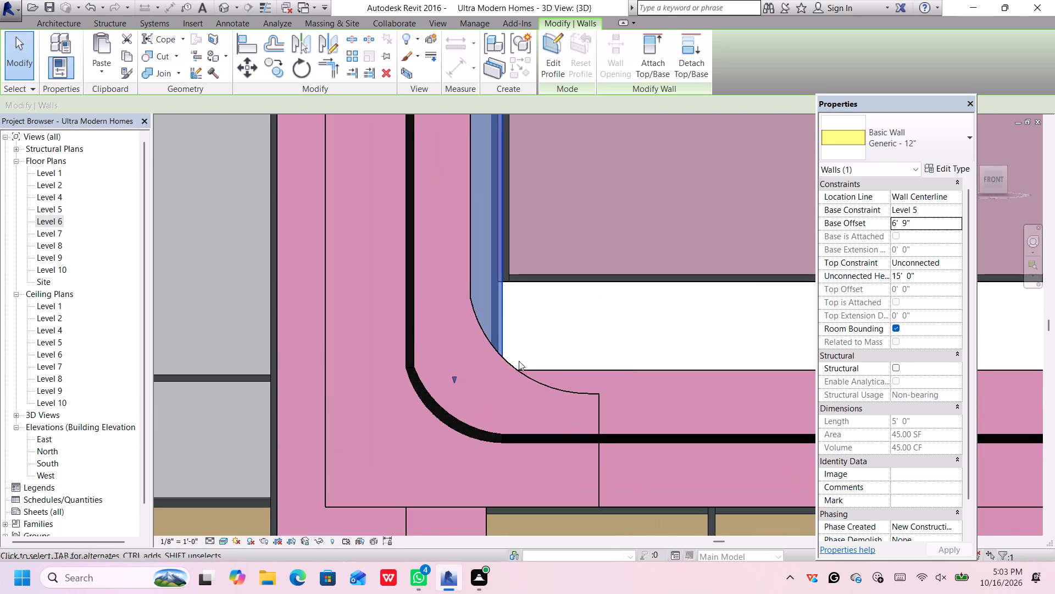
scroll(494, 353, up, 1)
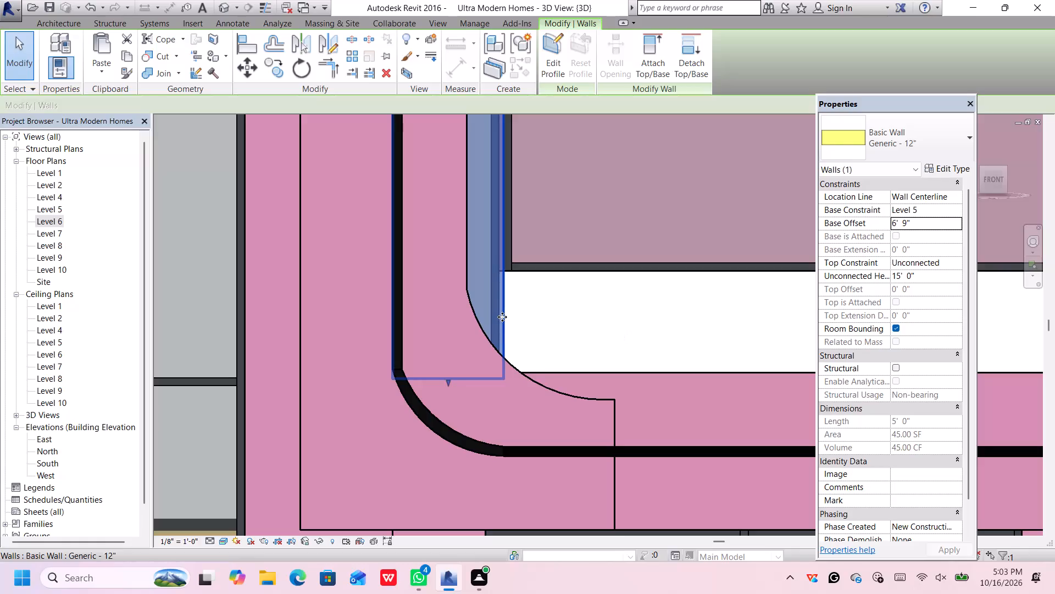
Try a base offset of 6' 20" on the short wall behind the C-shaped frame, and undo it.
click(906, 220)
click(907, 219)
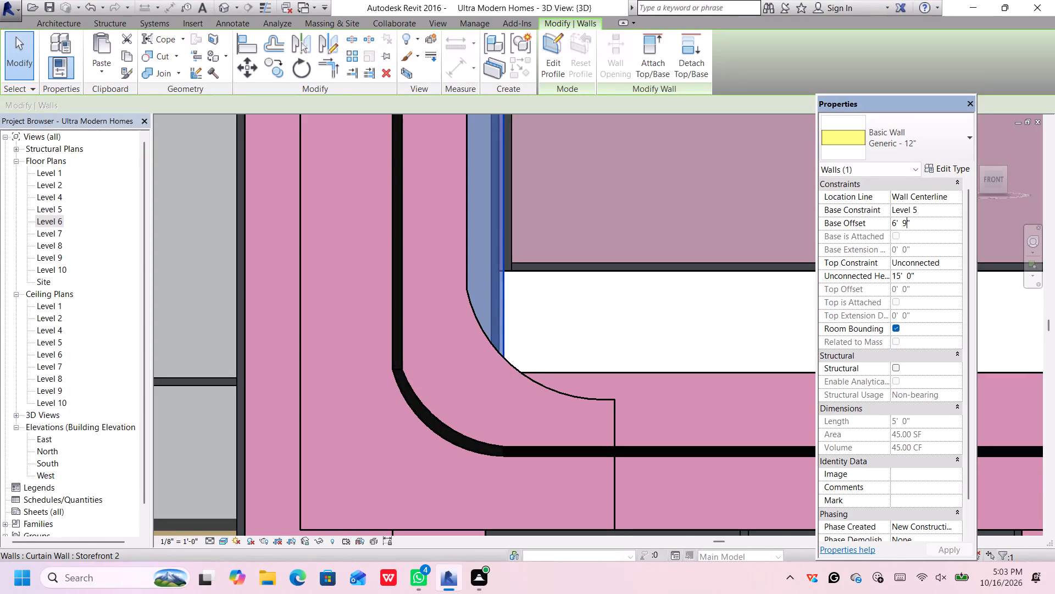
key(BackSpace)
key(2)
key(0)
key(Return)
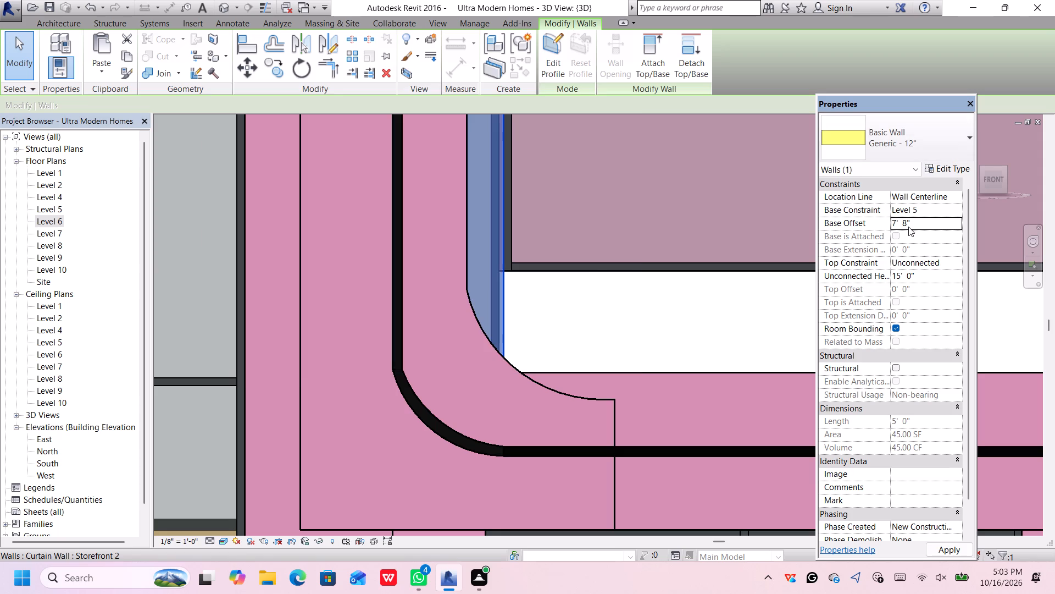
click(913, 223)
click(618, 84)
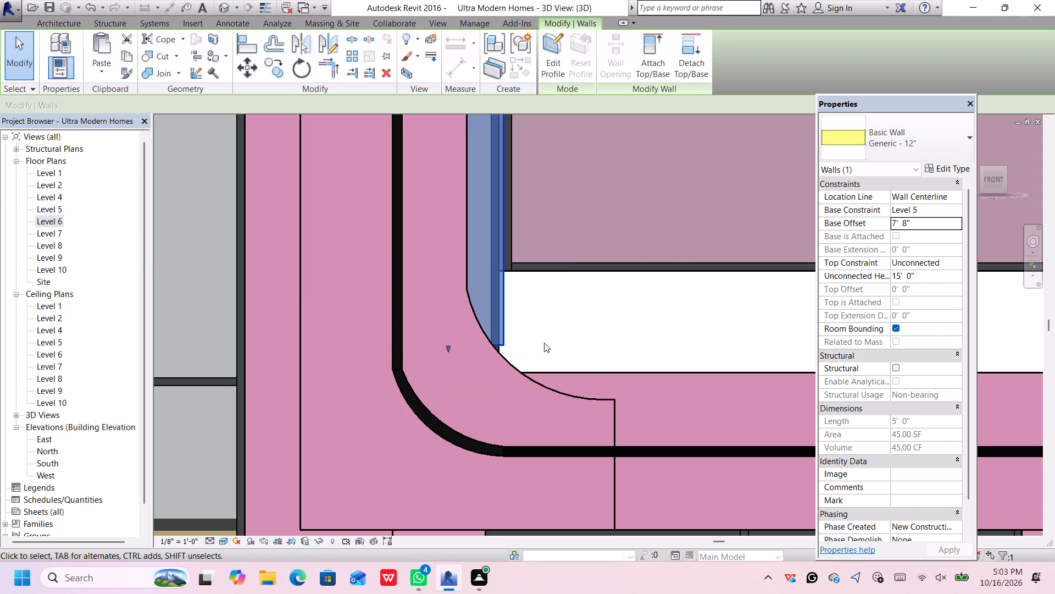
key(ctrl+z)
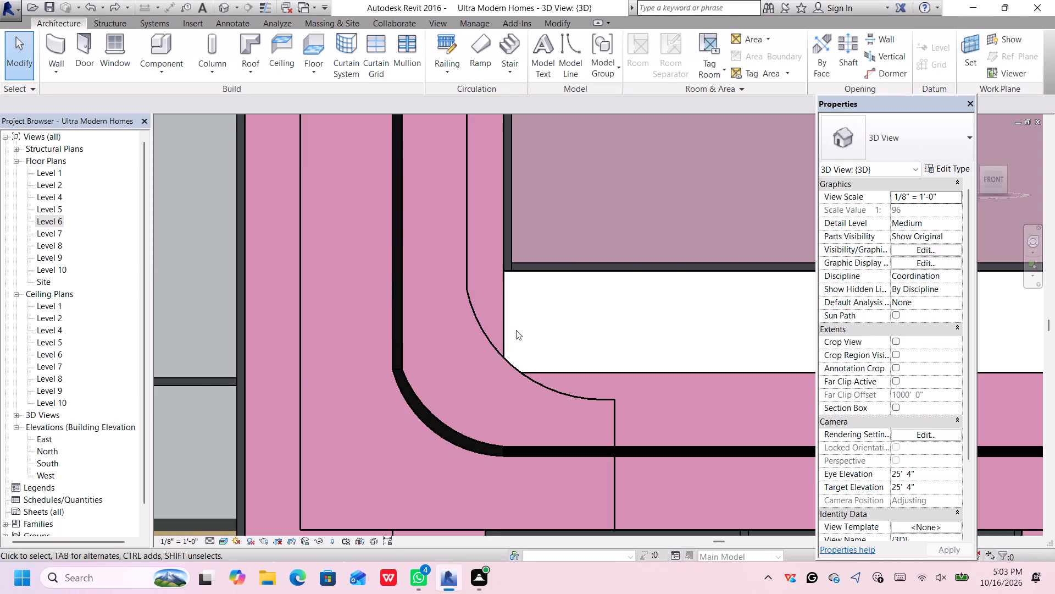
Set the base offset of the short Generic - 12" wall behind the C-shaped frame to 6' 10".
click(504, 326)
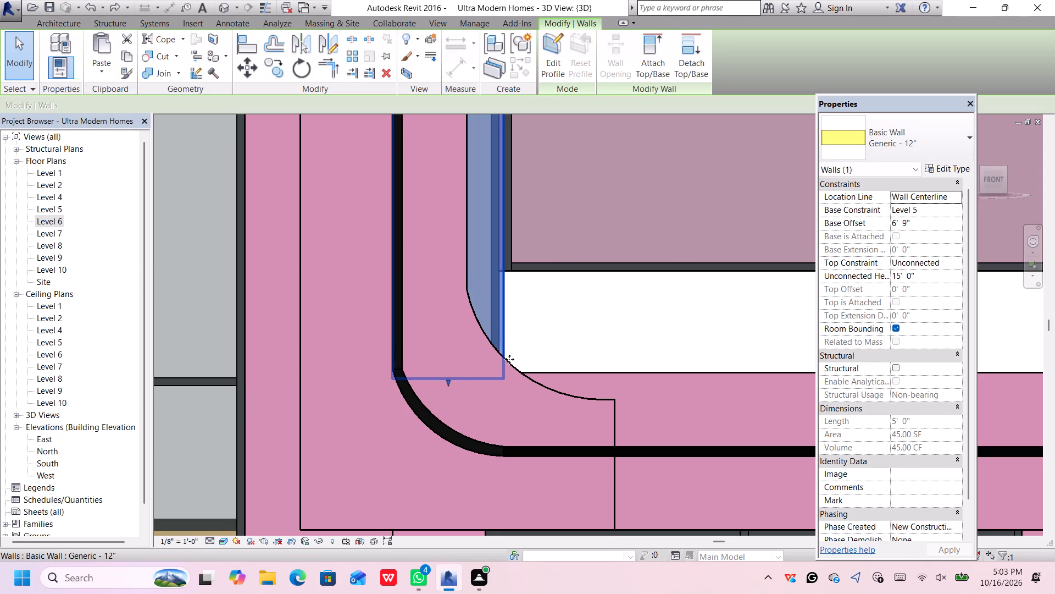
click(906, 224)
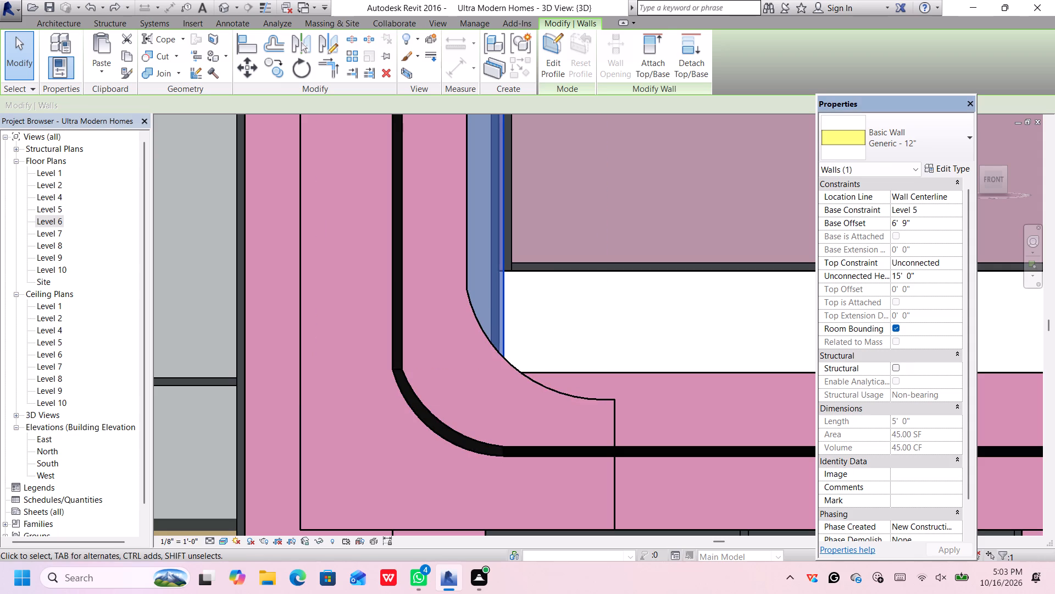
click(905, 224)
key(BackSpace)
key(1)
key(0)
key(Return)
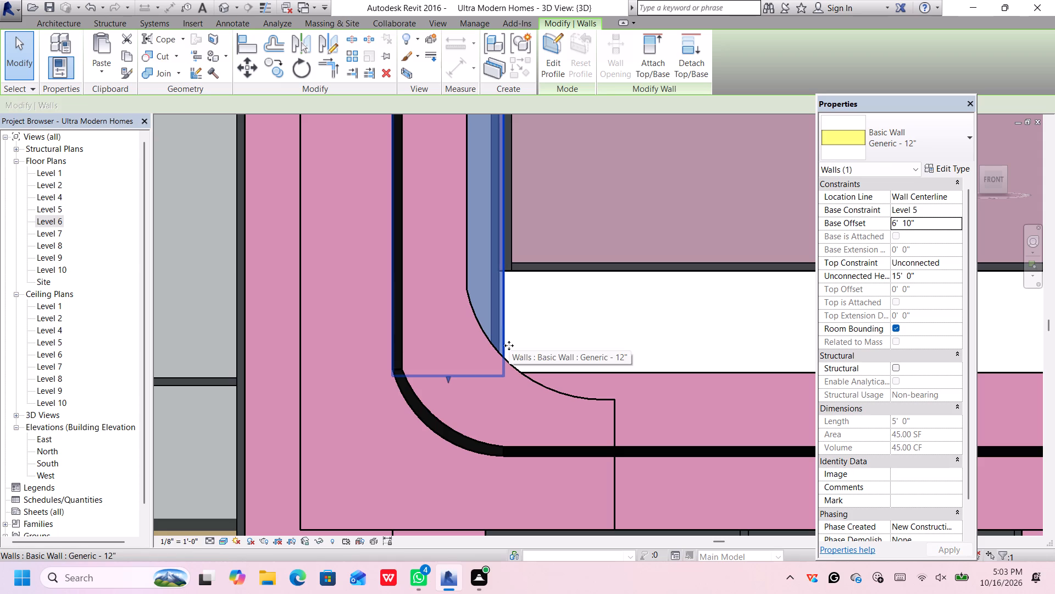
Set the unconnected height of the short wall behind the C-shaped frame to 13' 0".
scroll(615, 251, down, 12)
scroll(606, 180, up, 3)
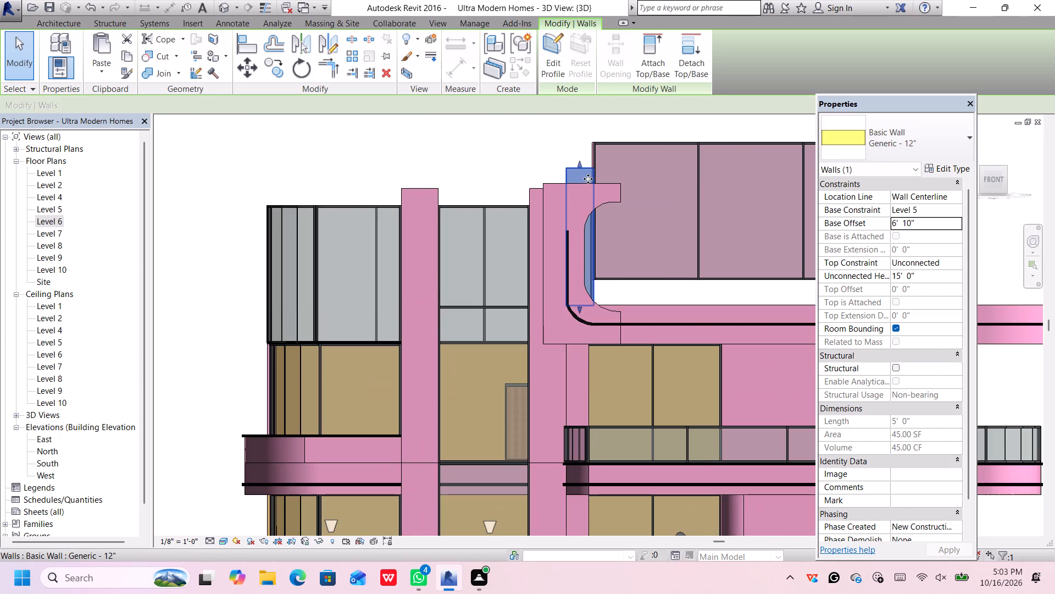
click(591, 170)
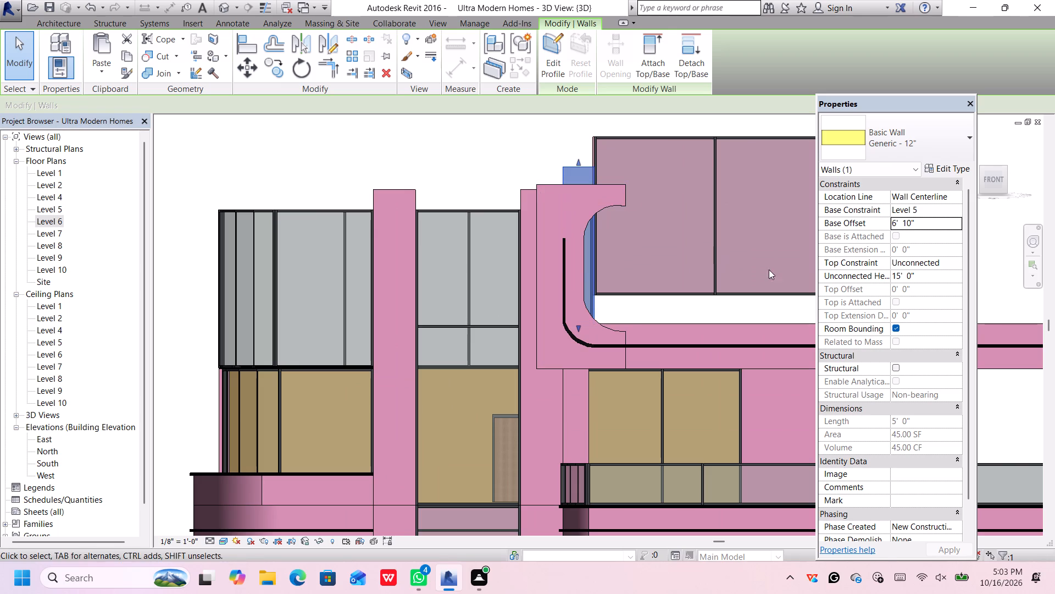
click(930, 277)
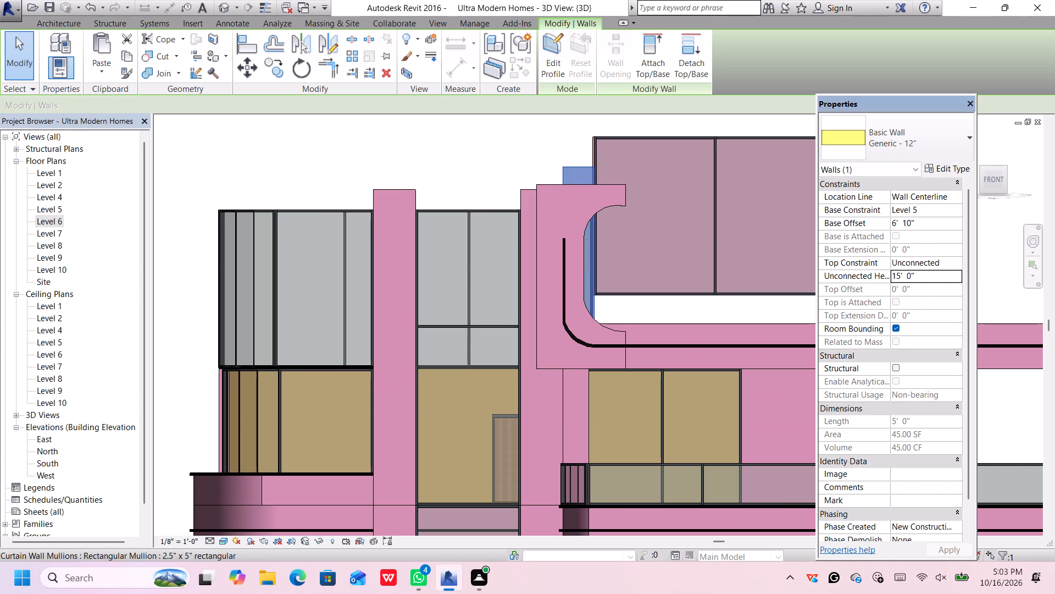
key(BackSpace)
key(1)
key(3)
key(apostrophe)
key(Return)
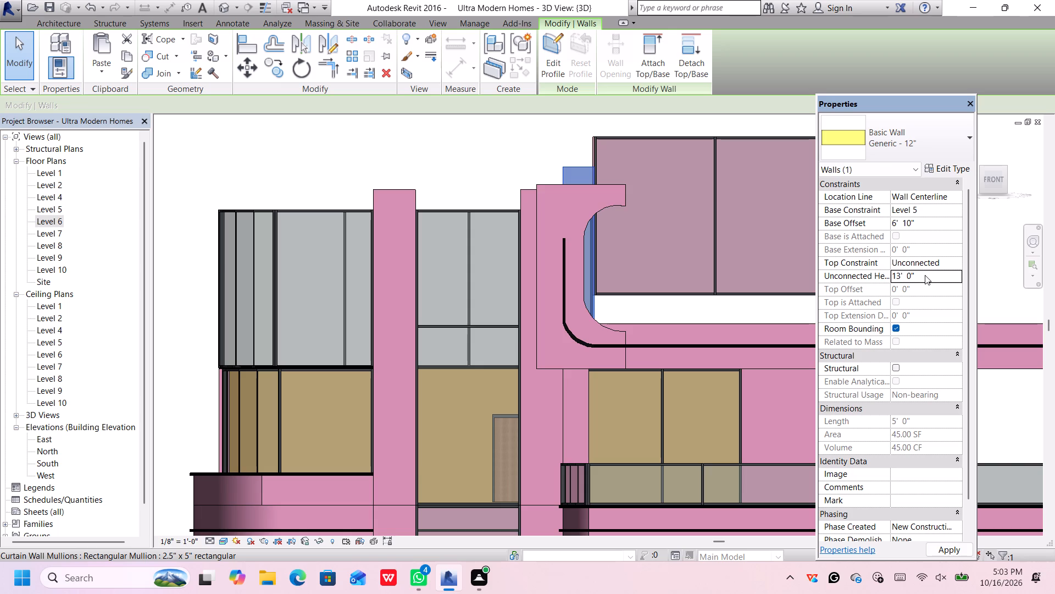
key(Return)
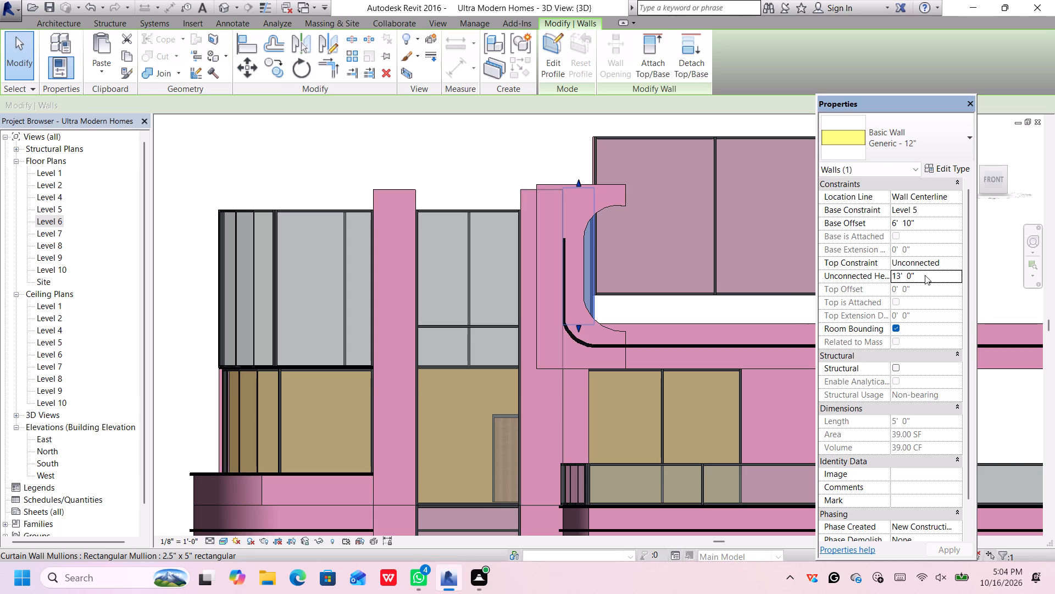
Examine the front of the house, comparing the short wall with the C-shaped frame, the upper room and the floor below.
scroll(701, 378, down, 2)
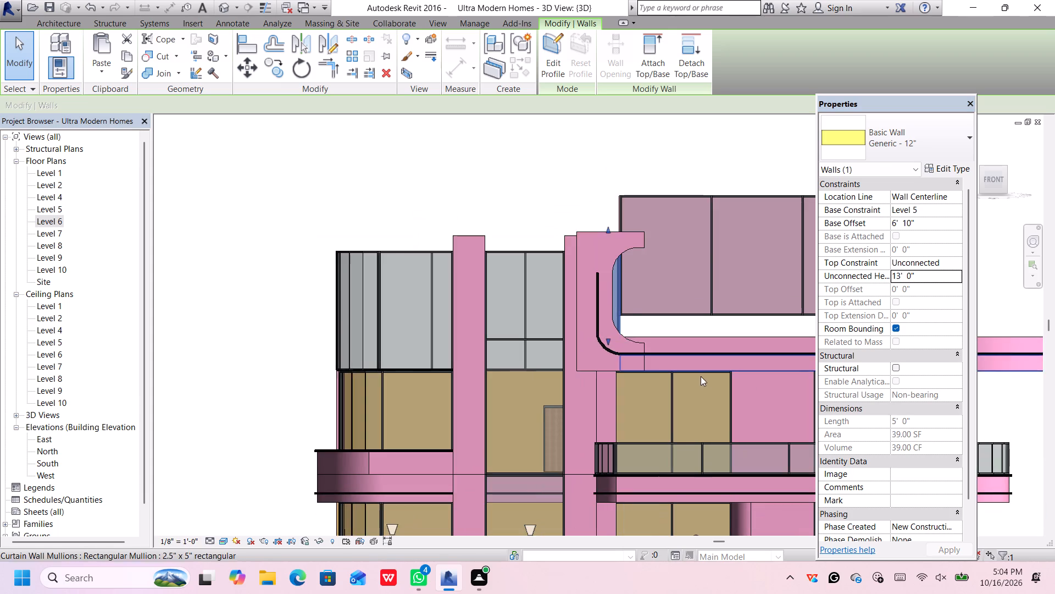
scroll(701, 376, down, 5)
scroll(736, 353, up, 3)
scroll(765, 345, down, 1)
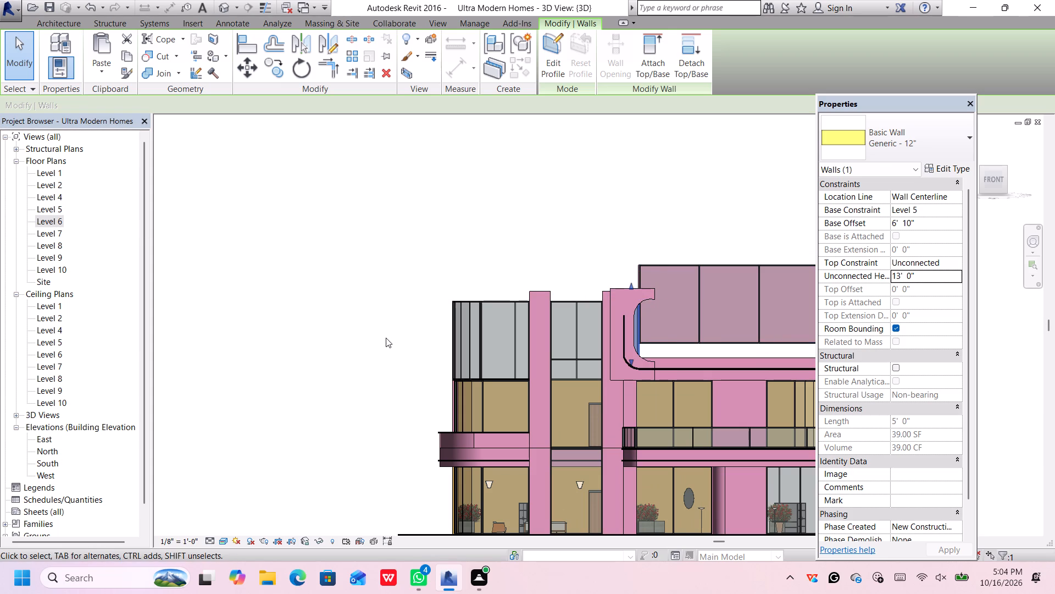
scroll(409, 340, up, 1)
middle_drag(409, 340, 328, 360)
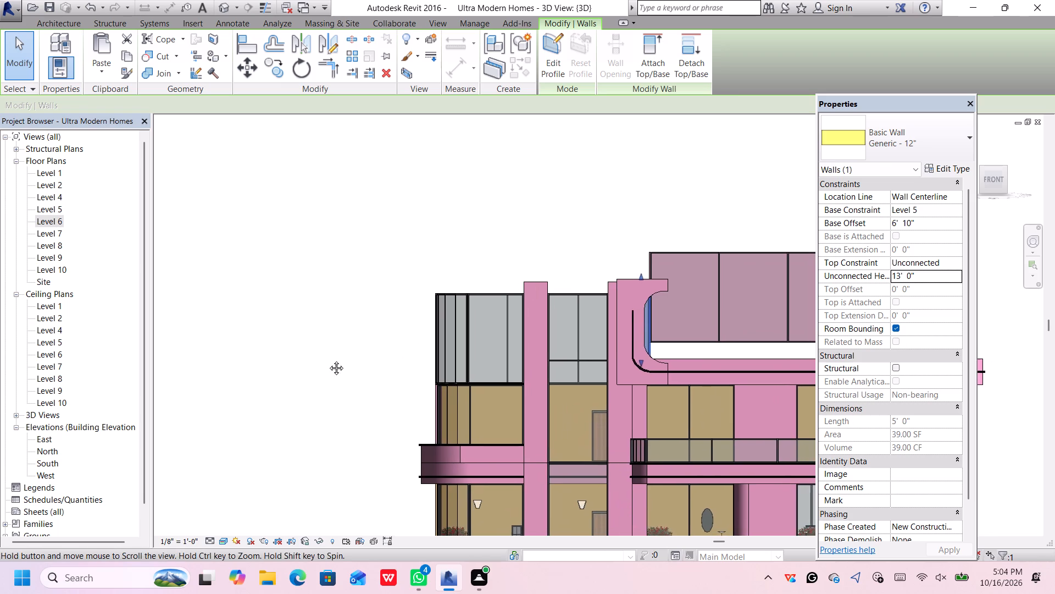
middle_drag(328, 360, 213, 257)
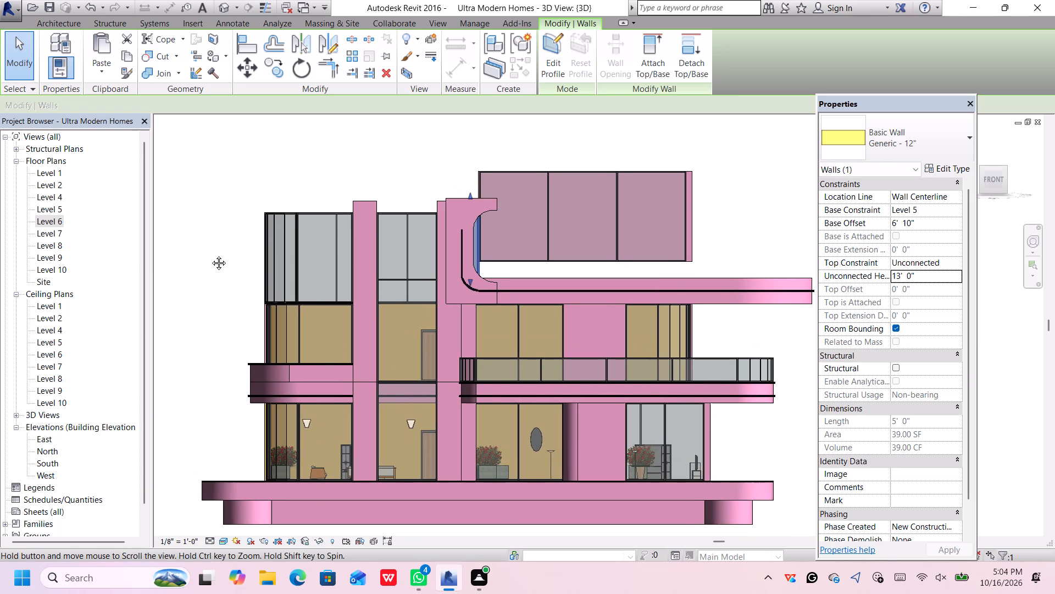
scroll(218, 254, up, 1)
scroll(301, 257, up, 1)
scroll(289, 258, down, 2)
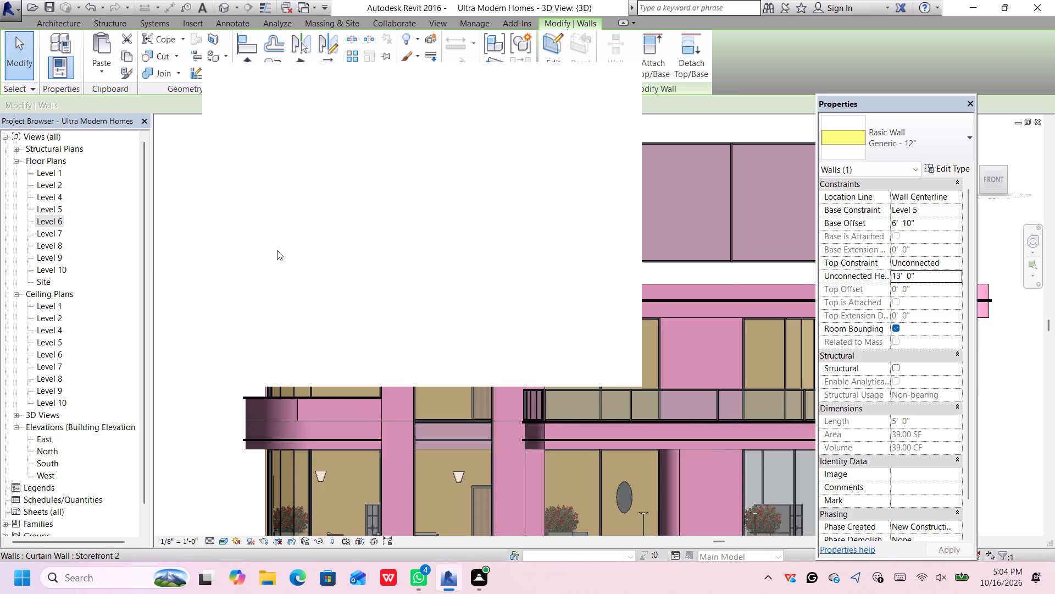
scroll(253, 249, down, 5)
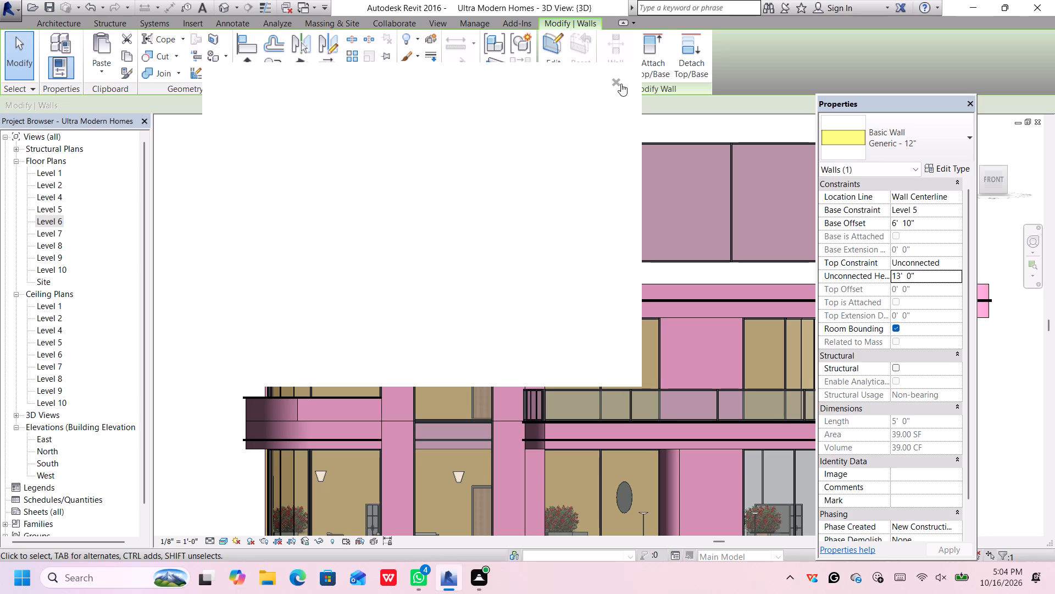
click(621, 84)
scroll(621, 82, down, 2)
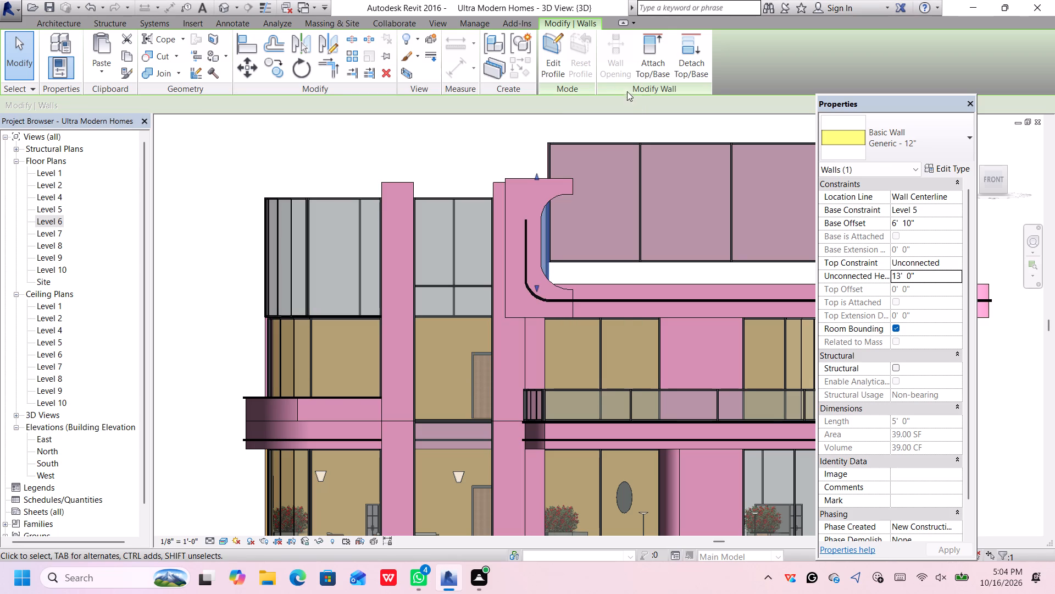
scroll(701, 362, down, 3)
scroll(656, 330, down, 1)
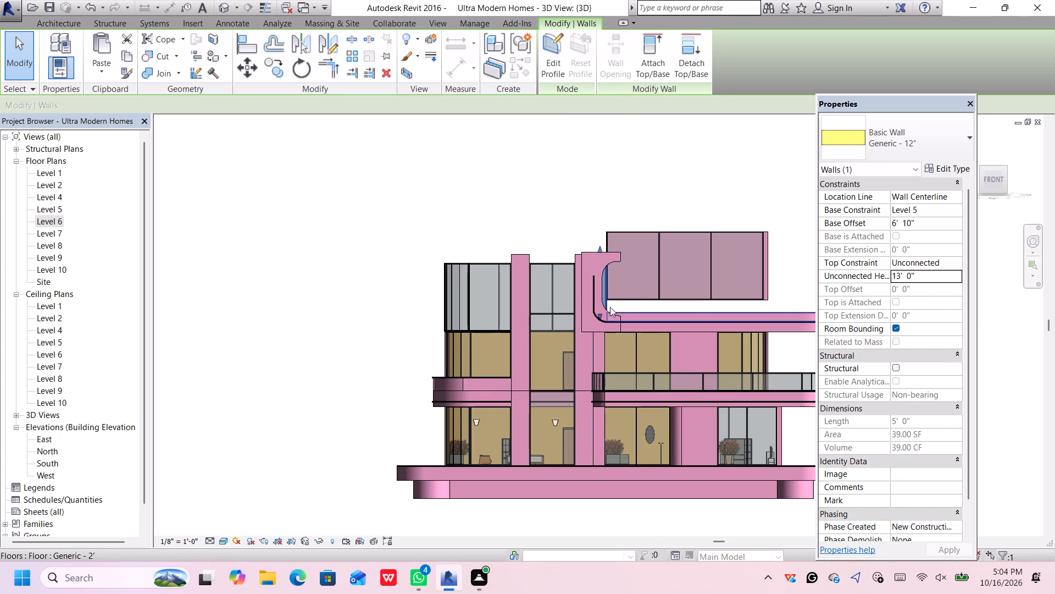
scroll(472, 280, up, 2)
scroll(471, 280, down, 2)
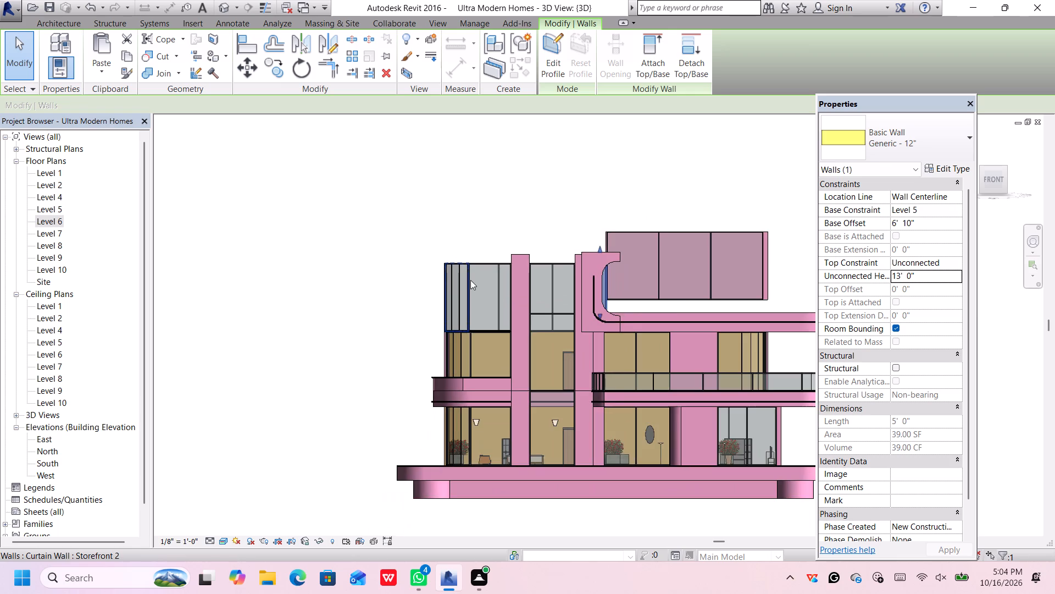
scroll(479, 277, up, 1)
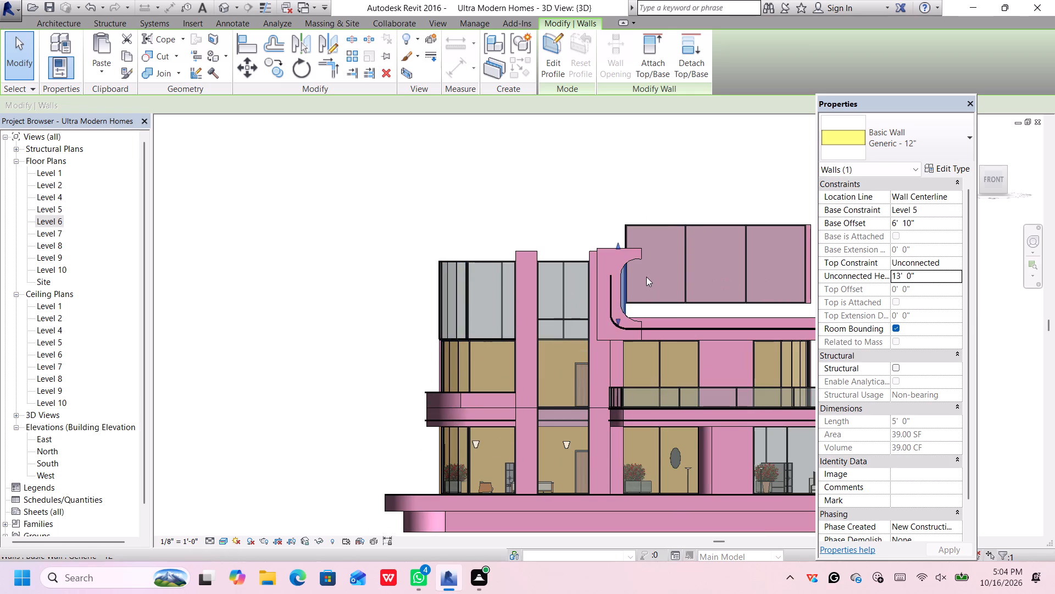
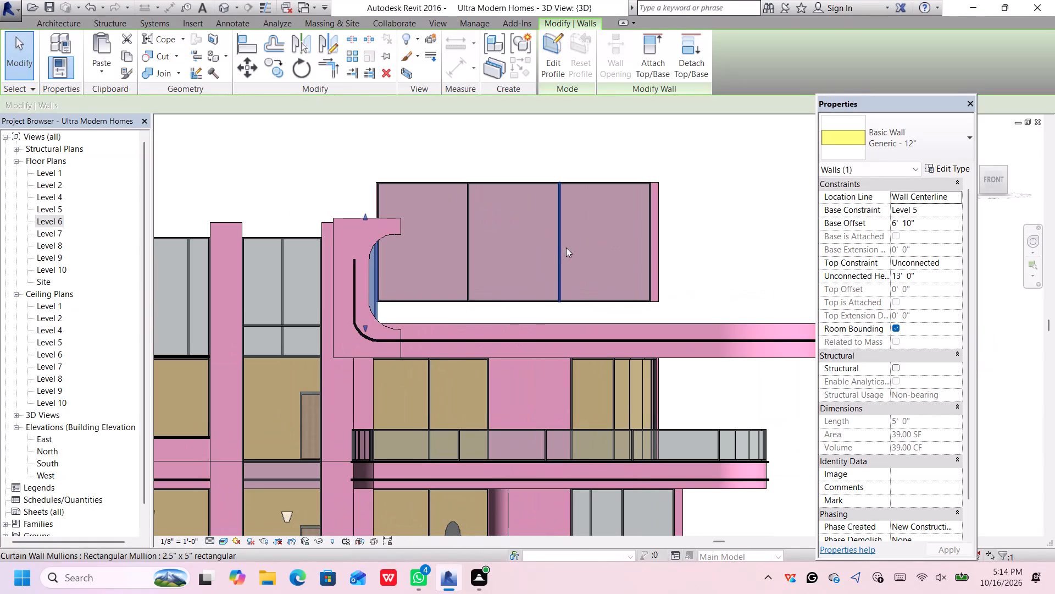
Constrain the base of the top-floor Storefront 2 curtain wall to Level 5 with a base offset of 2' 9".
click(576, 185)
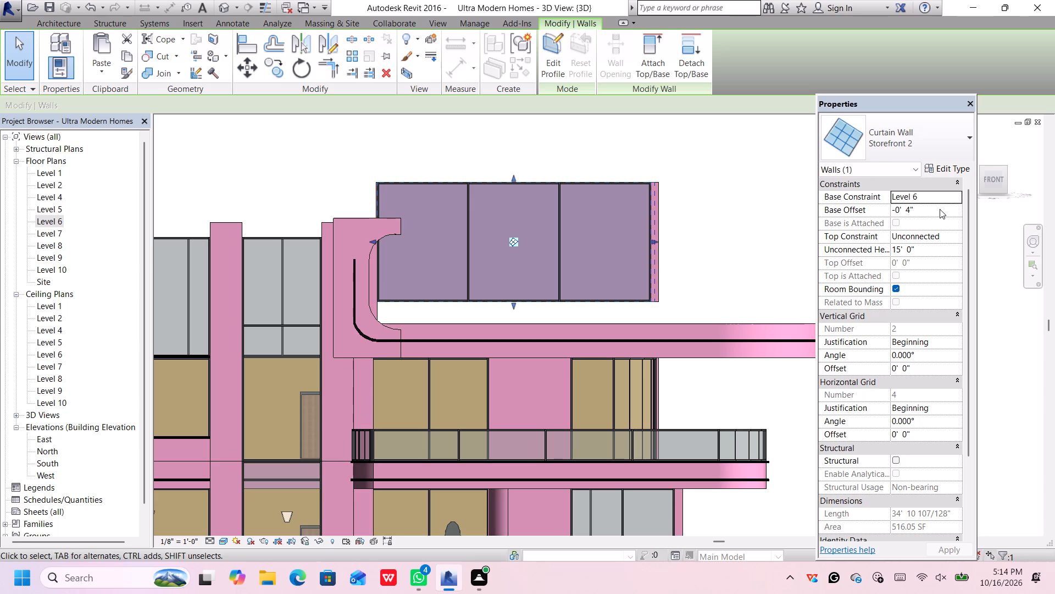
click(940, 209)
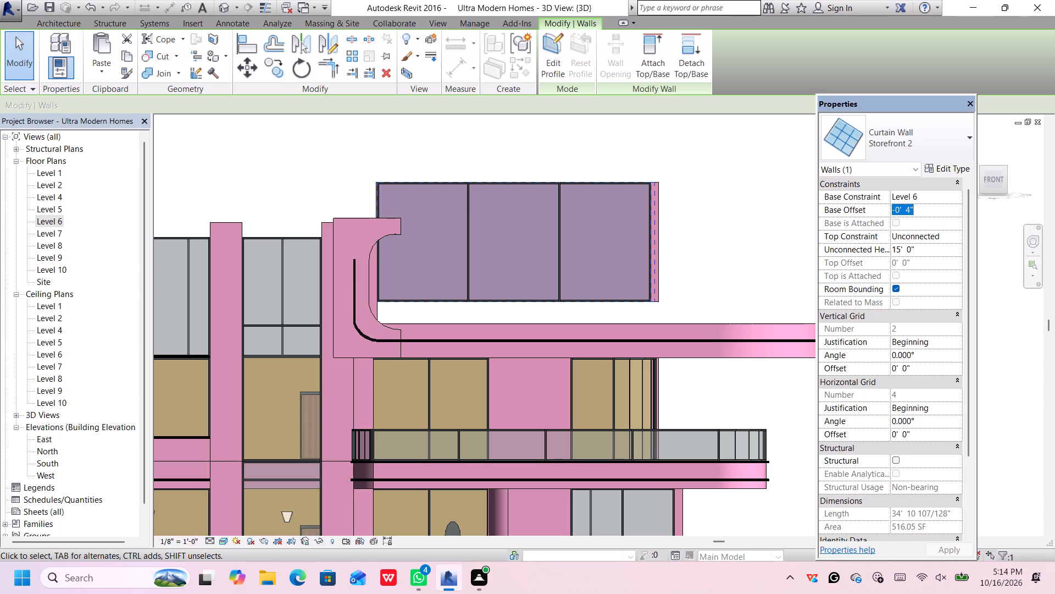
key(BackSpace)
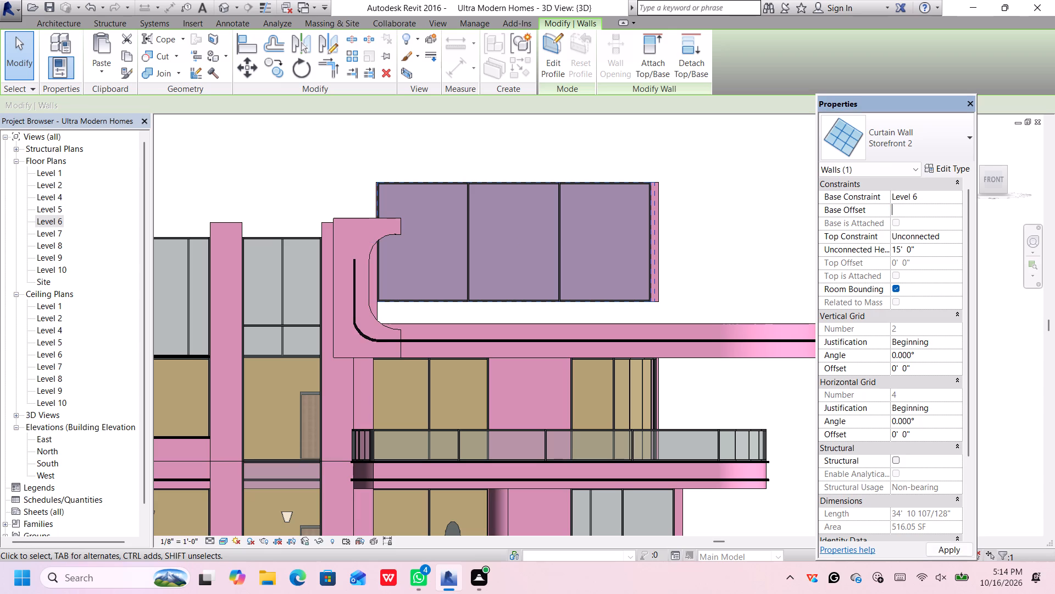
text(4')
key(Return)
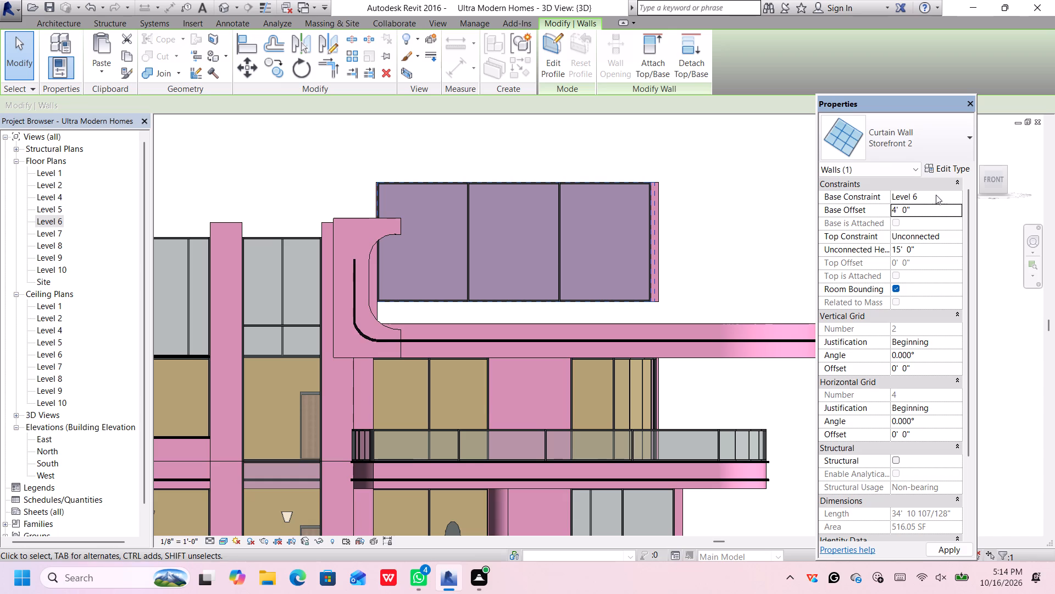
click(959, 195)
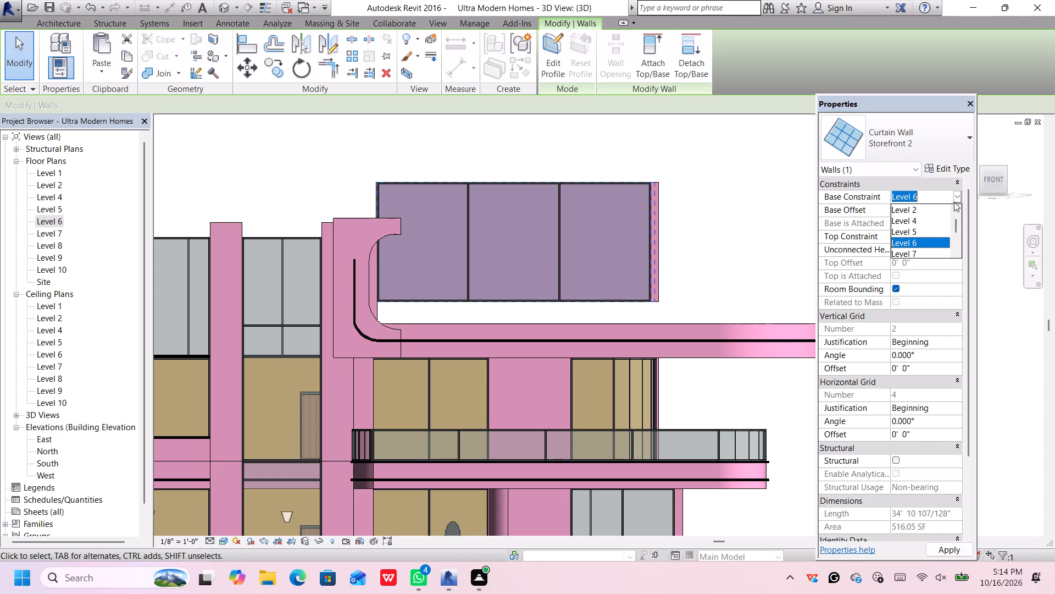
click(920, 227)
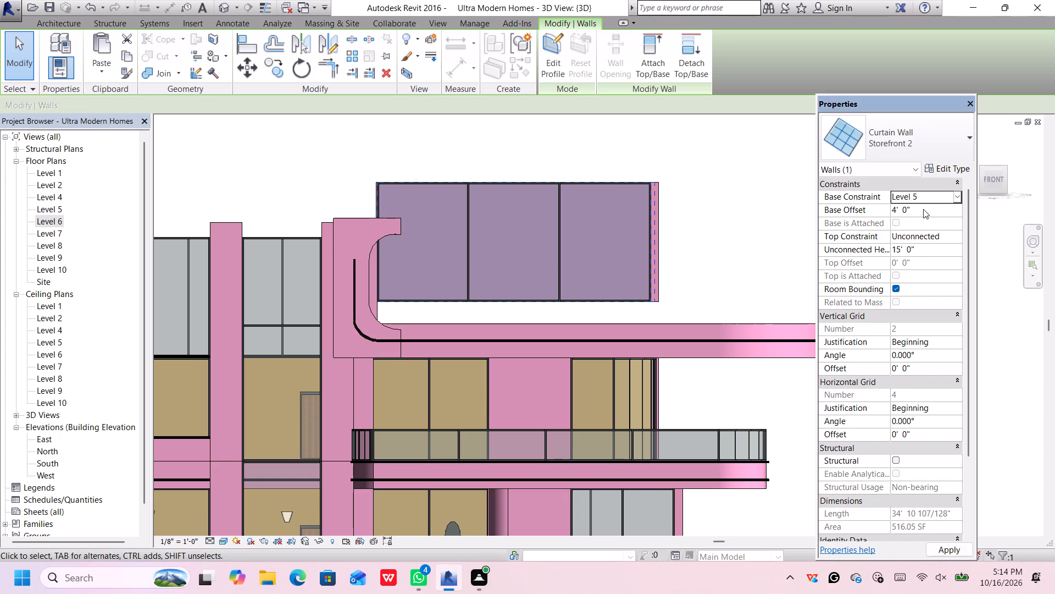
click(923, 209)
key(BackSpace)
text(2'9)
key(shift+quotedbl)
key(Return)
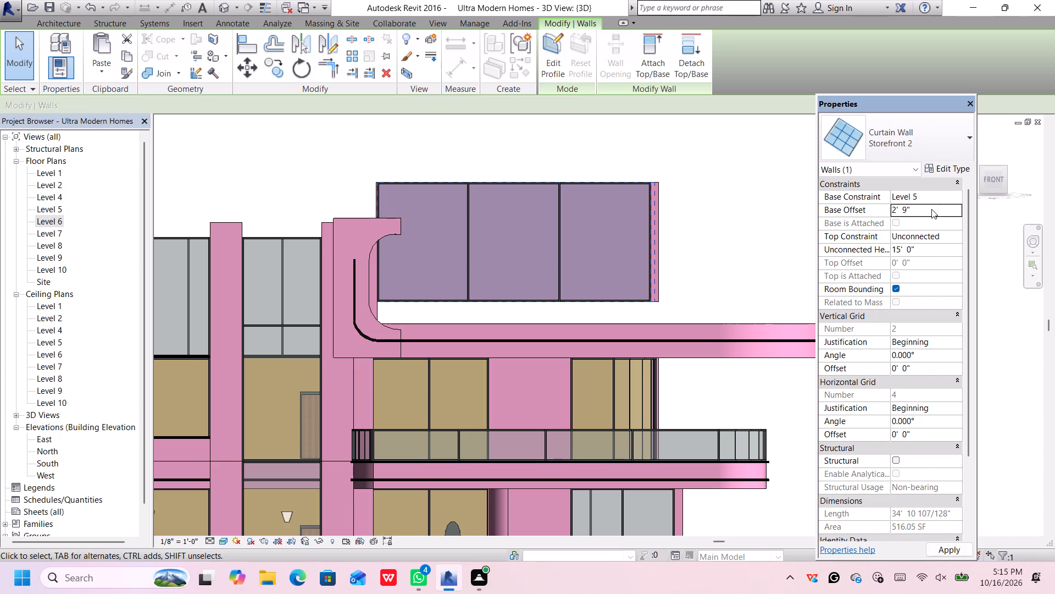
key(Return)
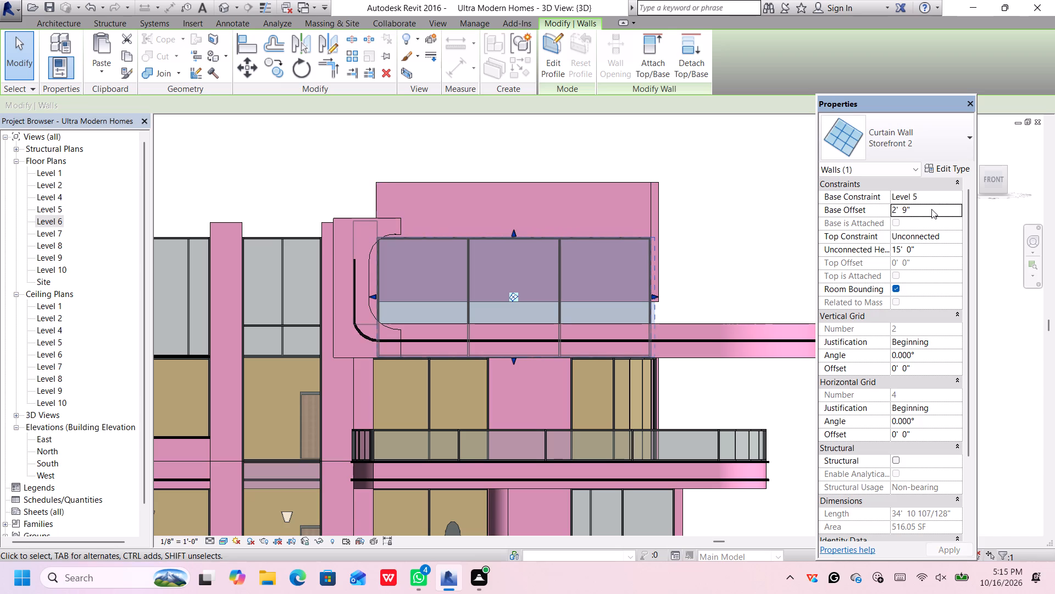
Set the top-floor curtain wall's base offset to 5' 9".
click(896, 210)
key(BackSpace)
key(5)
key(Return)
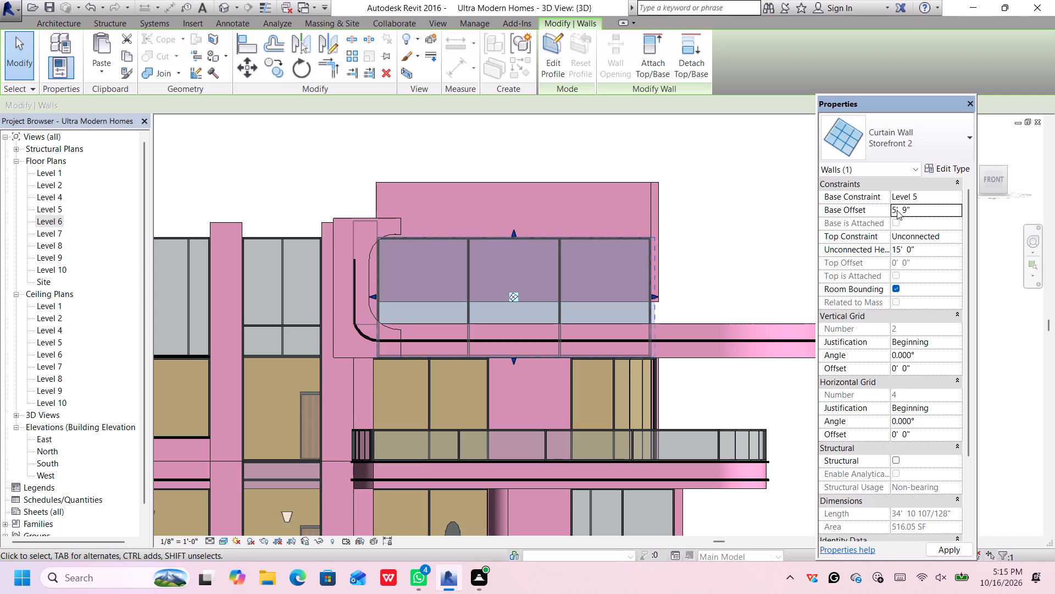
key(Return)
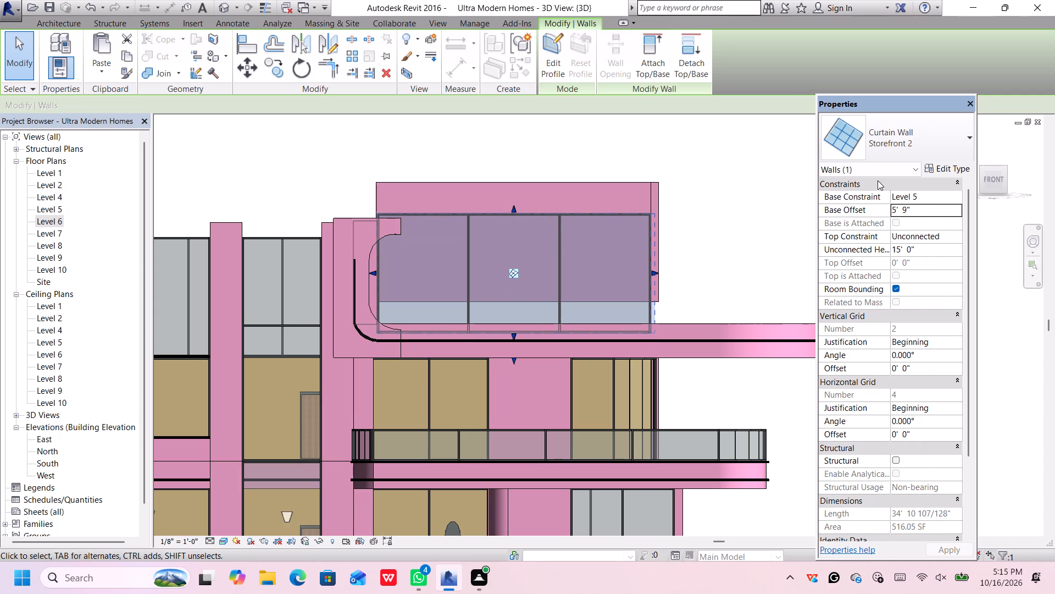
Set the top-floor curtain wall's base offset to 6' 9".
click(895, 208)
click(896, 208)
key(BackSpace)
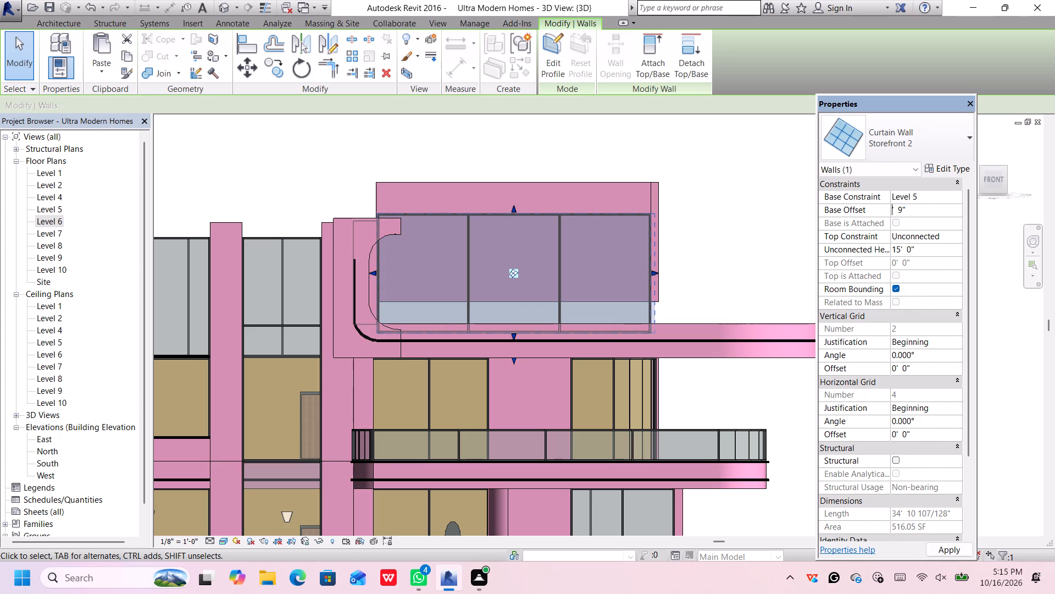
key(6)
key(Return)
key(Return)
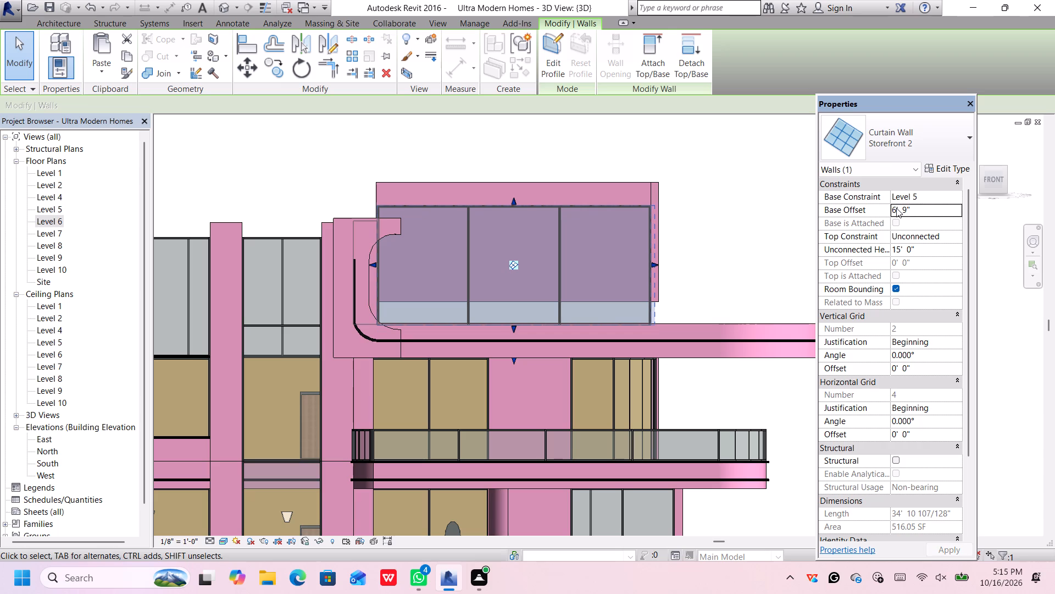
Set the top-floor curtain wall's unconnected height to 13' and dismiss the blank notification card.
scroll(707, 228, down, 2)
scroll(707, 228, up, 1)
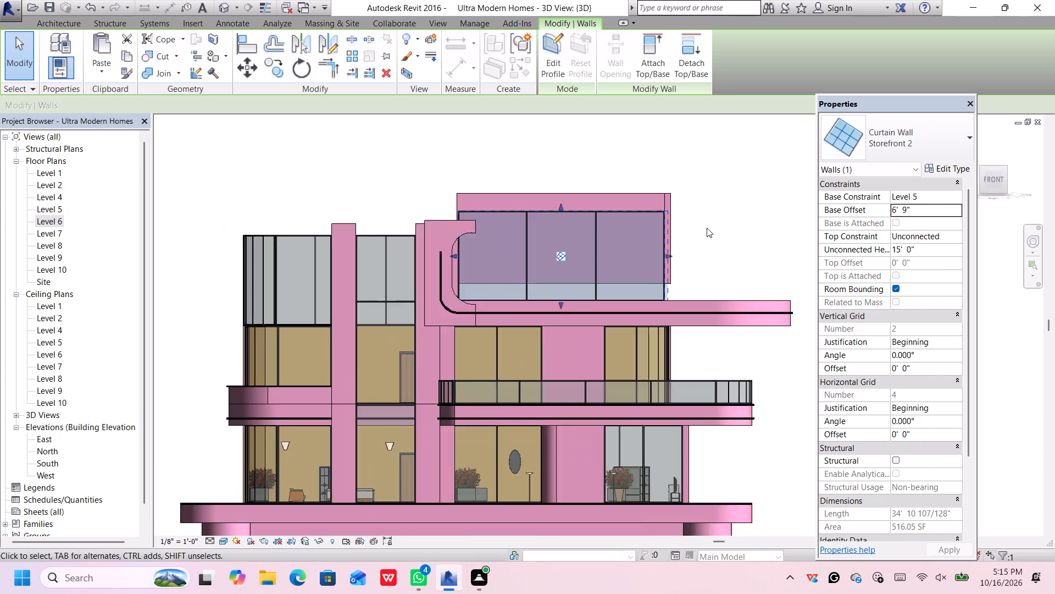
middle_drag(708, 229, 727, 245)
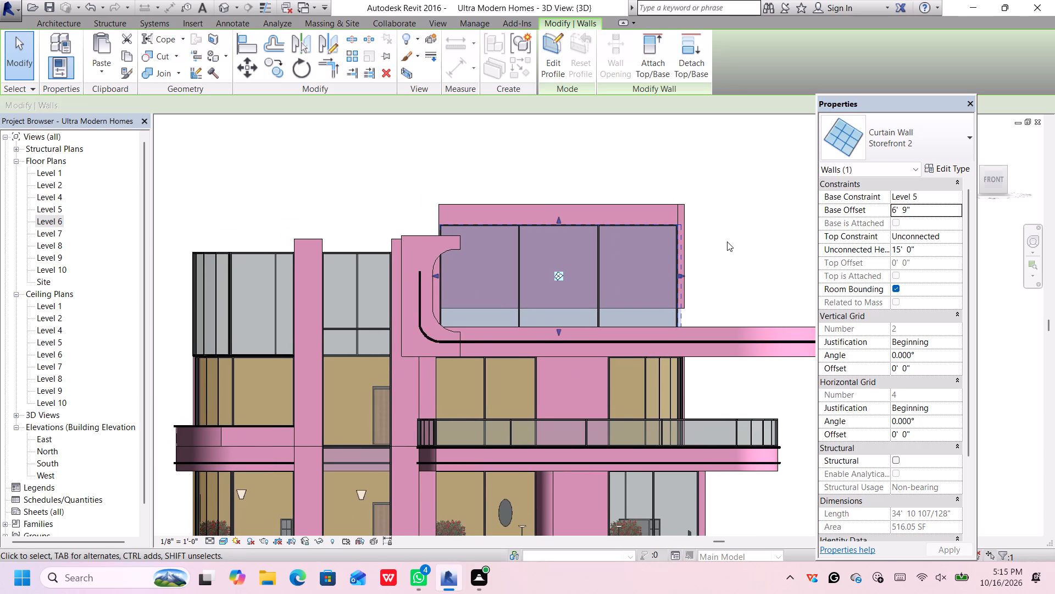
click(919, 252)
key(BackSpace)
key(BackSpace)
key(BackSpace)
key(BackSpace)
key(BackSpace)
key(BackSpace)
key(BackSpace)
key(BackSpace)
key(BackSpace)
key(BackSpace)
key(BackSpace)
key(BackSpace)
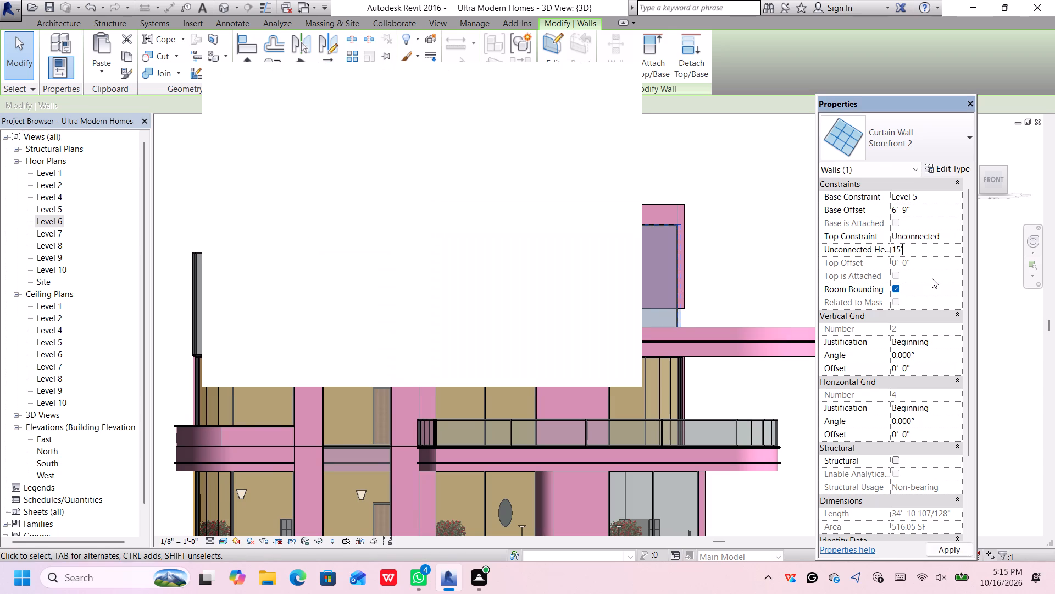
text(13')
key(Return)
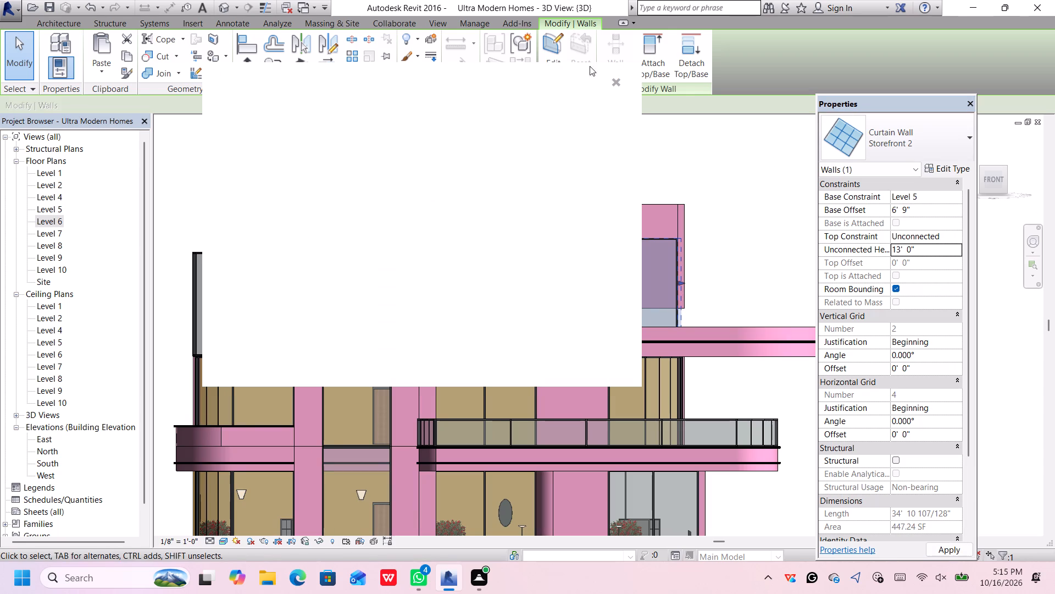
click(617, 80)
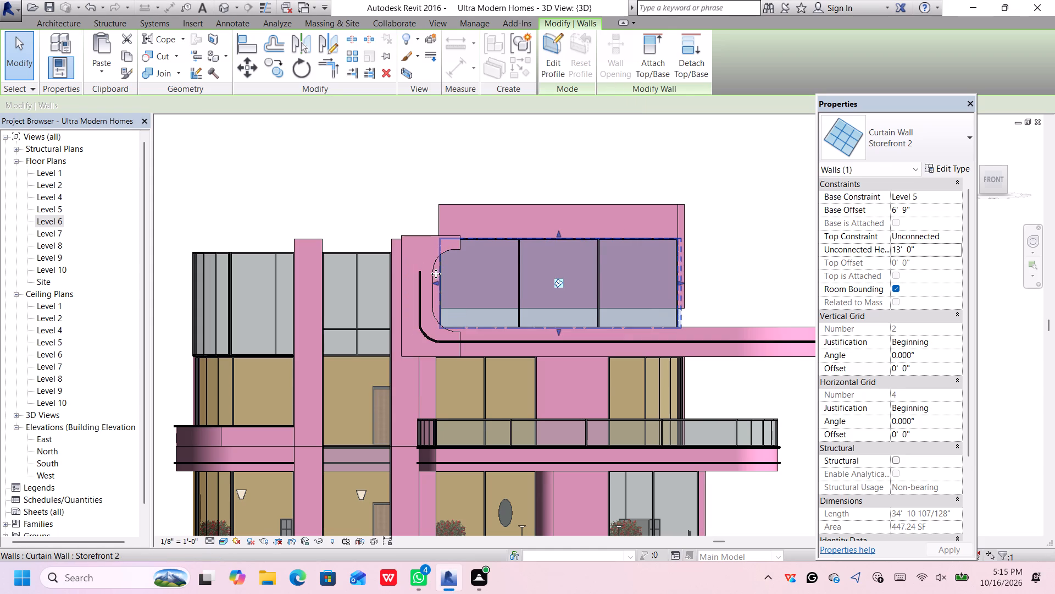
Constrain the base of the Generic - 12" wall beside the top-floor glazing to Level 5 with a base offset of 5' 9".
click(680, 215)
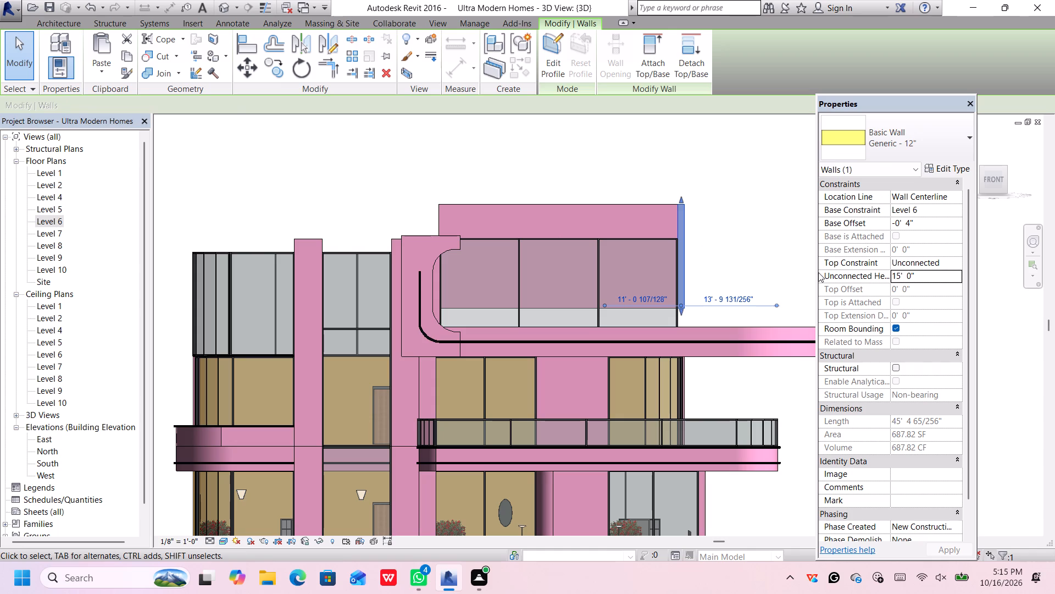
click(927, 226)
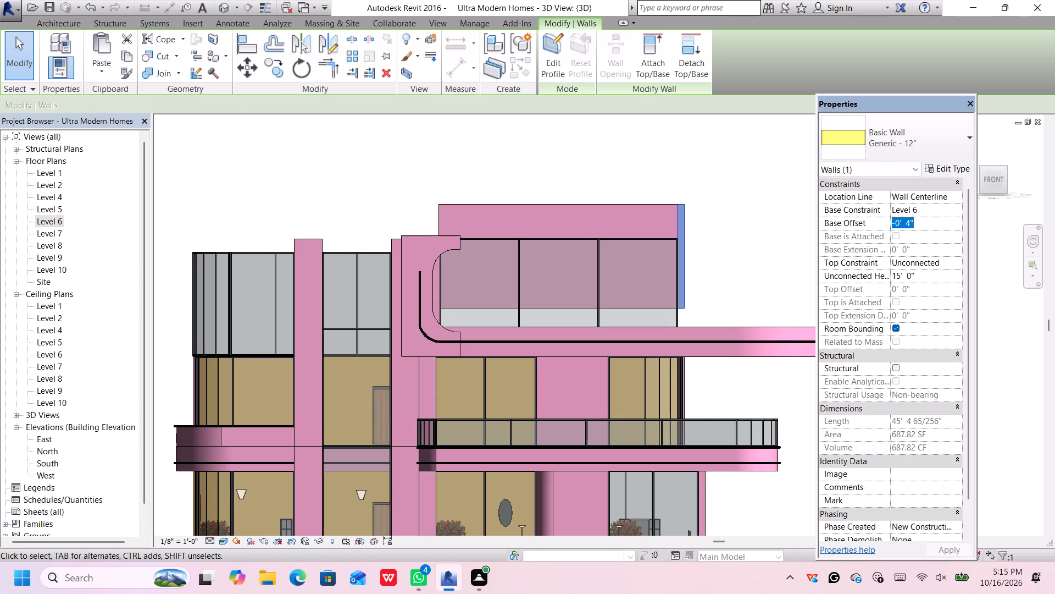
key(BackSpace)
key(5)
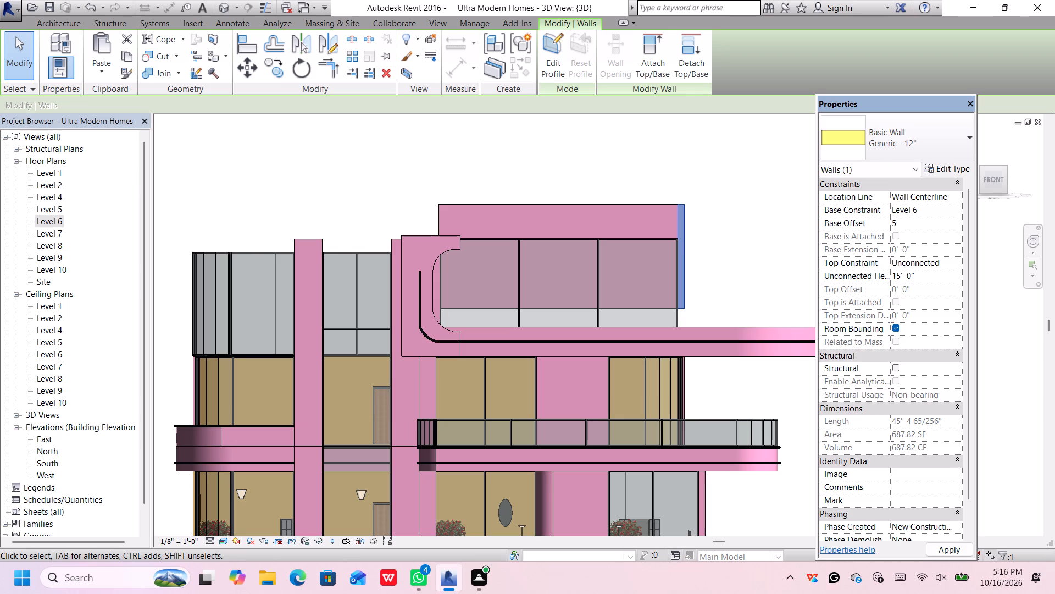
key(apostrophe)
key(9)
key(shift+quotedbl)
key(Return)
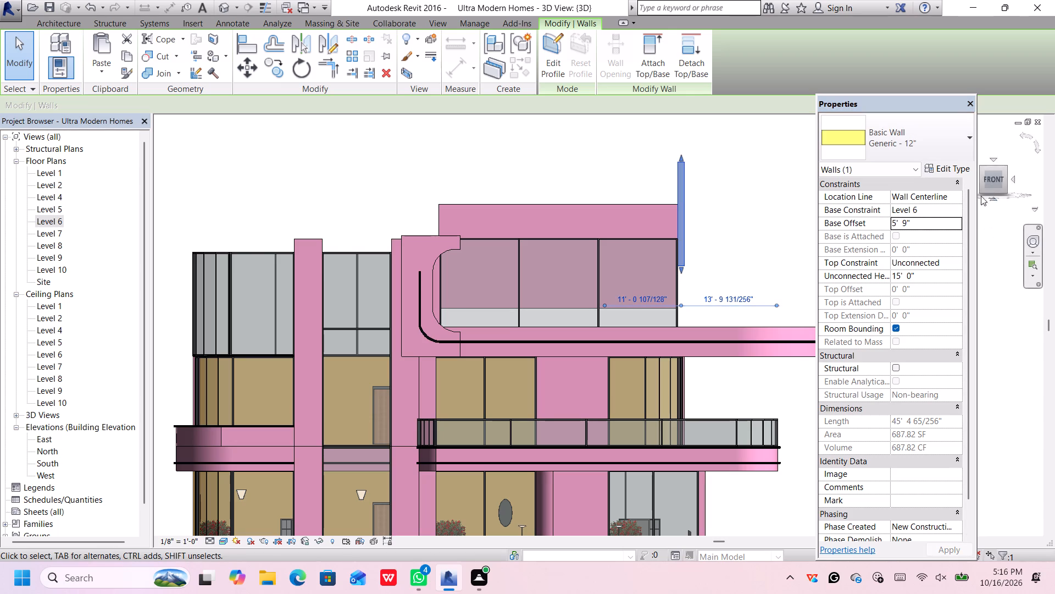
click(953, 207)
click(959, 212)
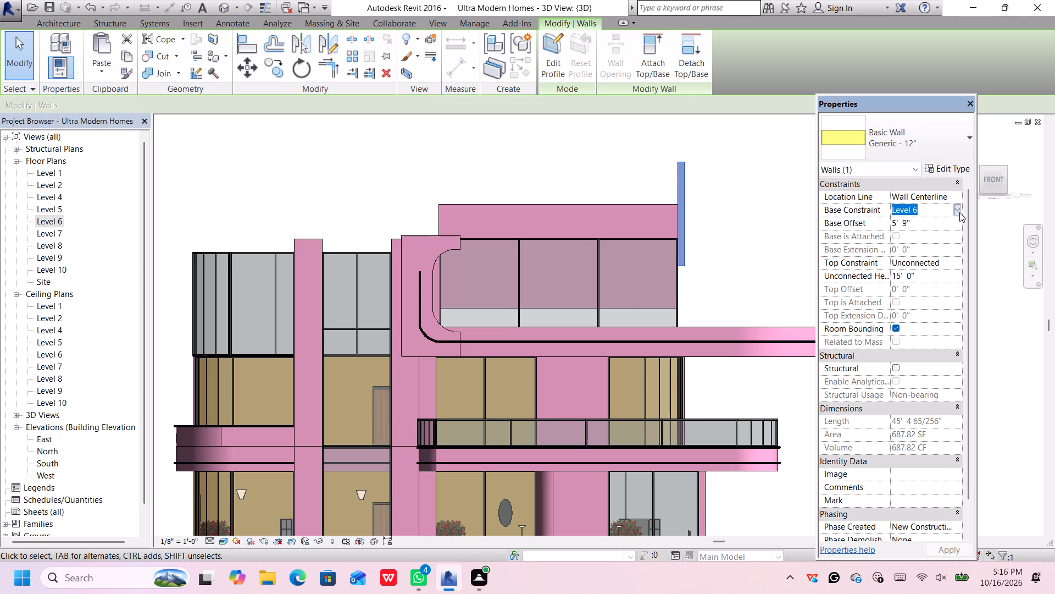
click(930, 243)
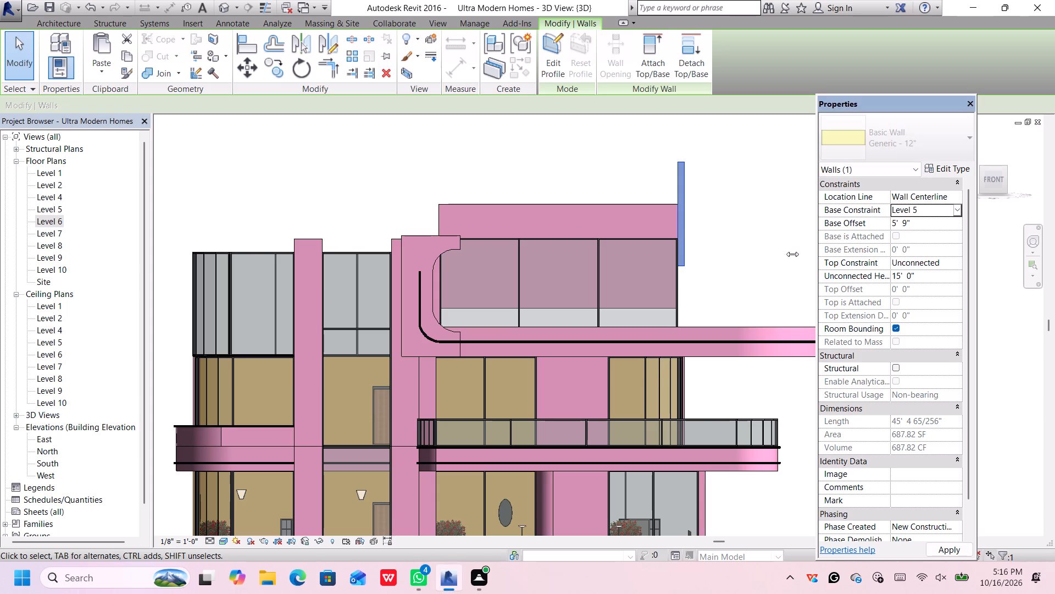
Set the unconnected height of the Generic - 12" wall beside the glazing to 13'.
click(925, 273)
key(BackSpace)
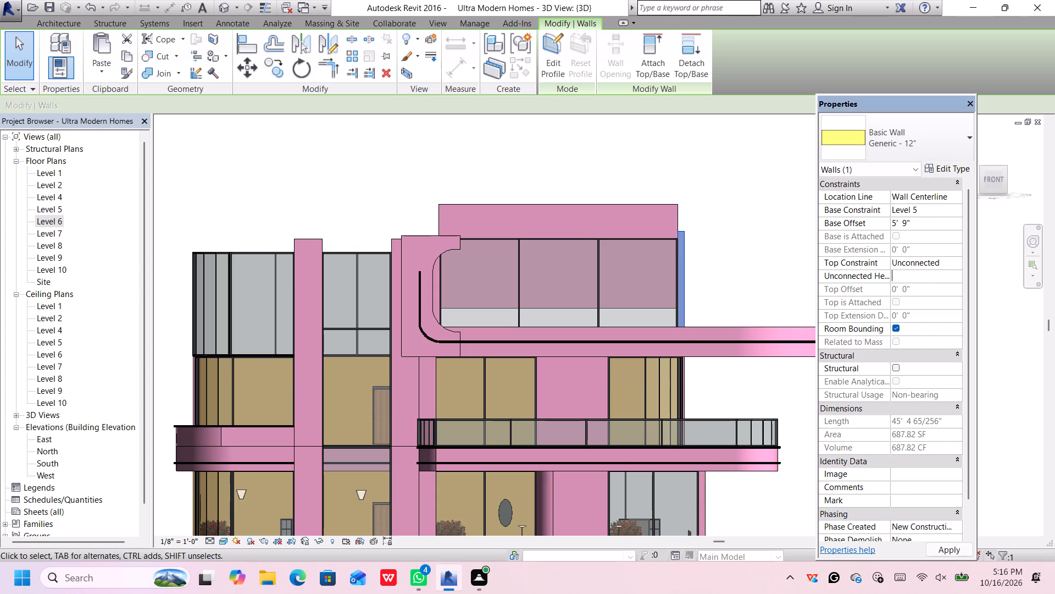
text(13')
key(Return)
Set the base offset of the selected Generic - 12" wall beside the top-floor glazing to 6' 9".
scroll(693, 234, up, 2)
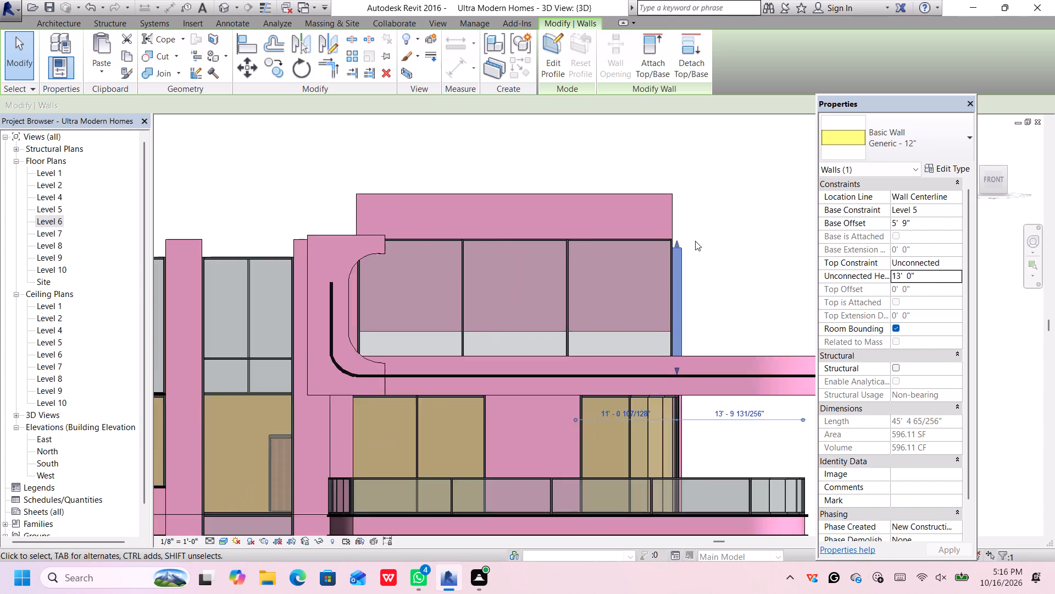
scroll(695, 241, up, 3)
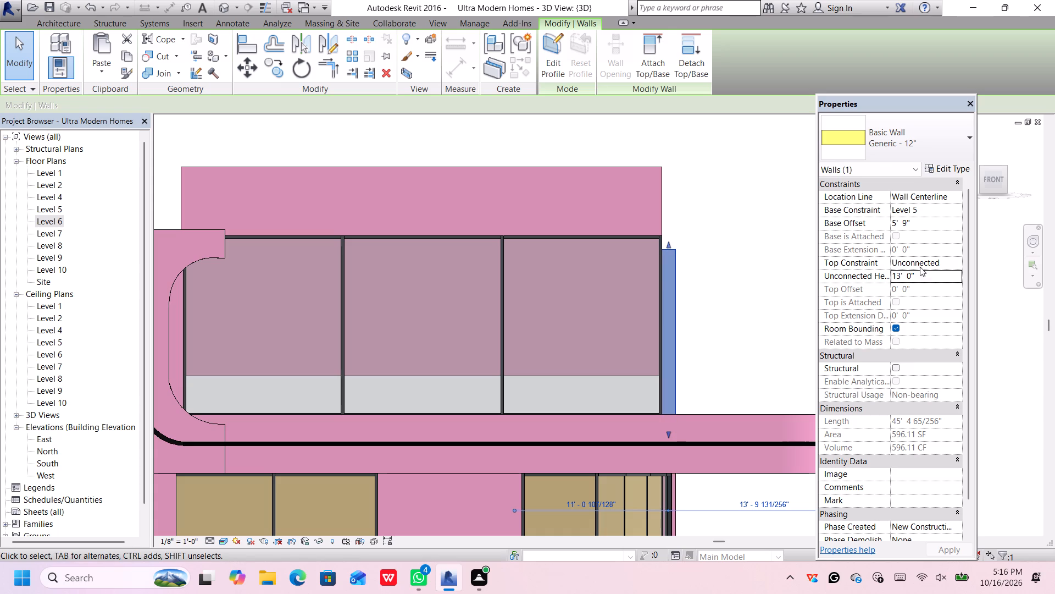
click(897, 224)
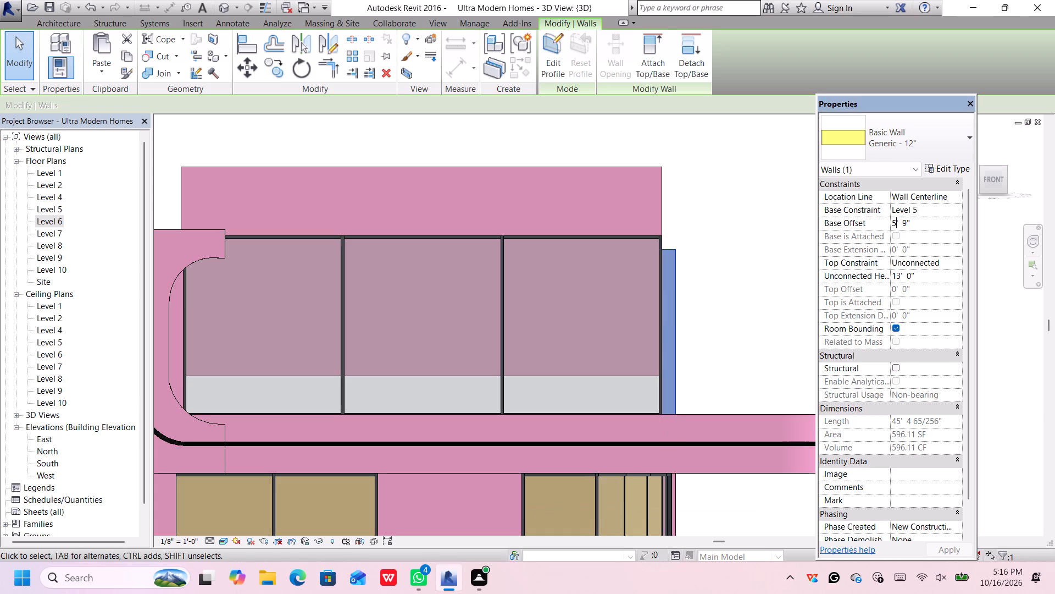
key(BackSpace)
key(6)
key(Return)
key(Return)
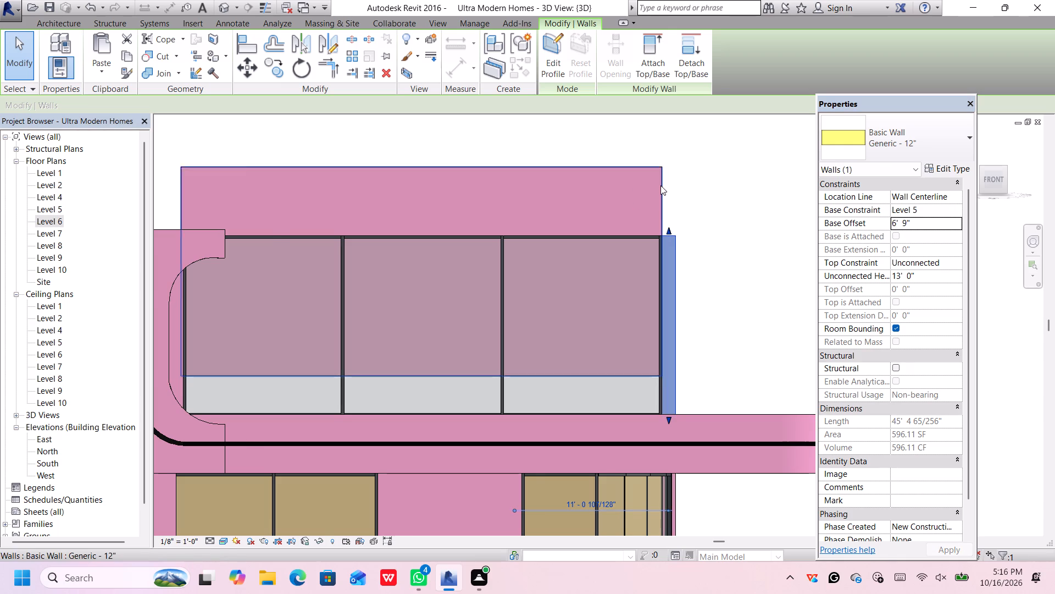
Constrain the base of the Generic - 12" wall behind the top-floor glazing to Level 5 with a 6' 9" offset, dismissing the blank notification card.
scroll(660, 184, down, 1)
click(644, 172)
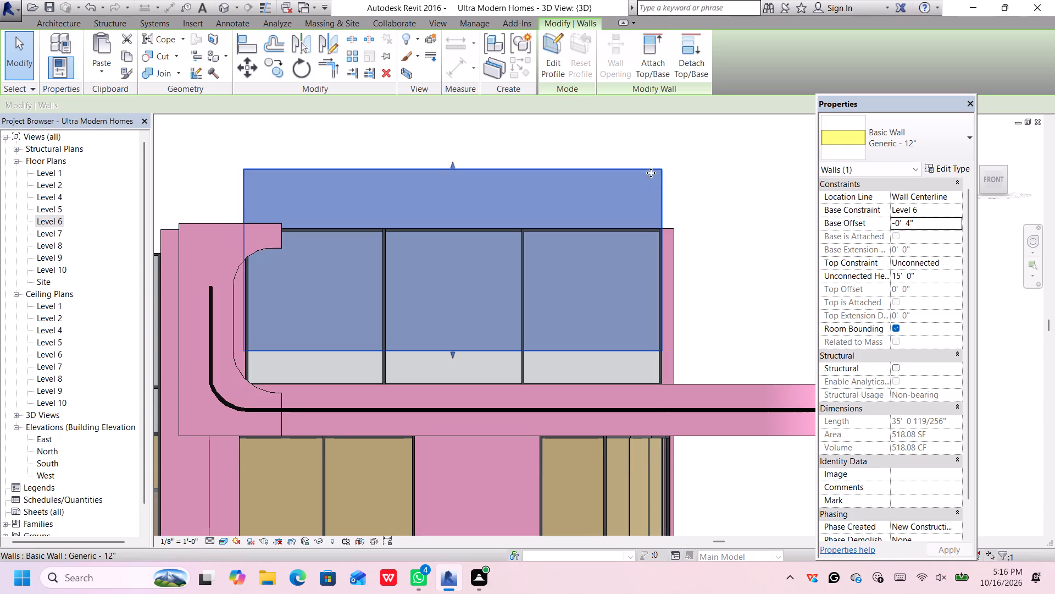
drag(914, 223, 912, 229)
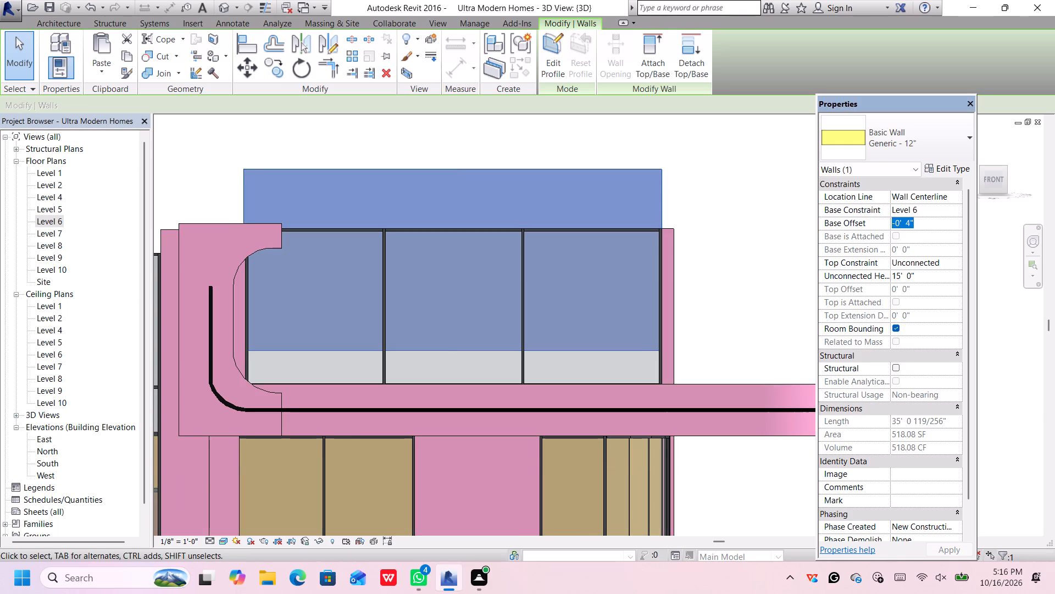
key(grave)
key(BackSpace)
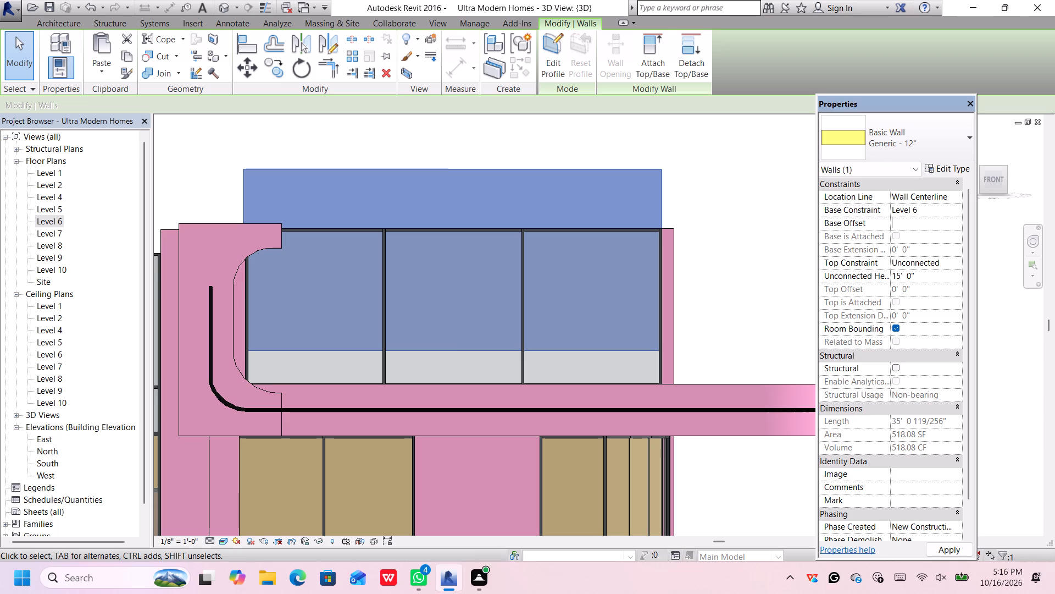
key(1)
key(BackSpace)
key(6)
key(apostrophe)
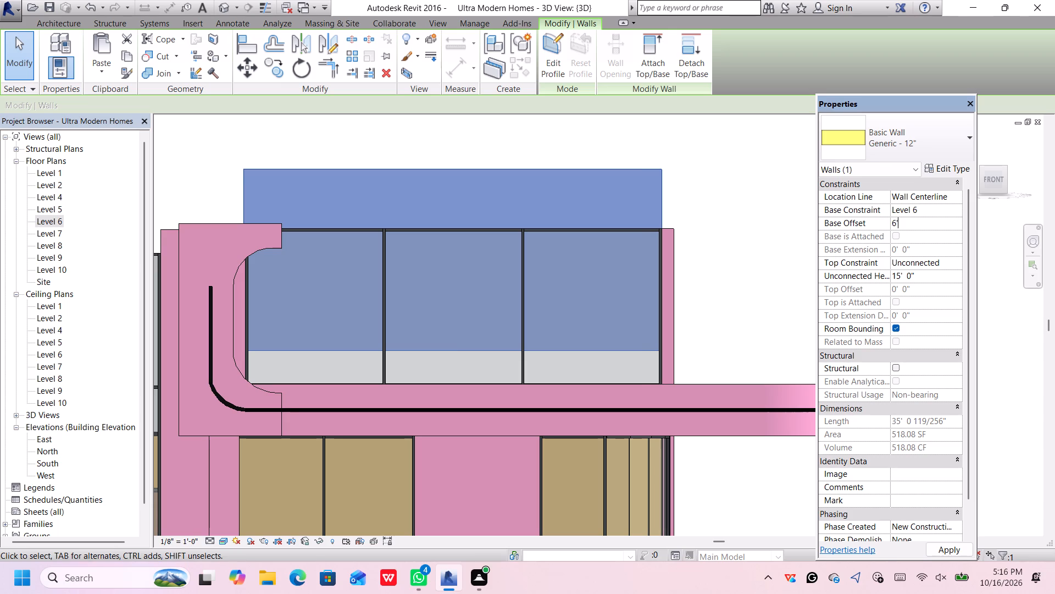
key(9)
key(shift+quotedbl)
key(Return)
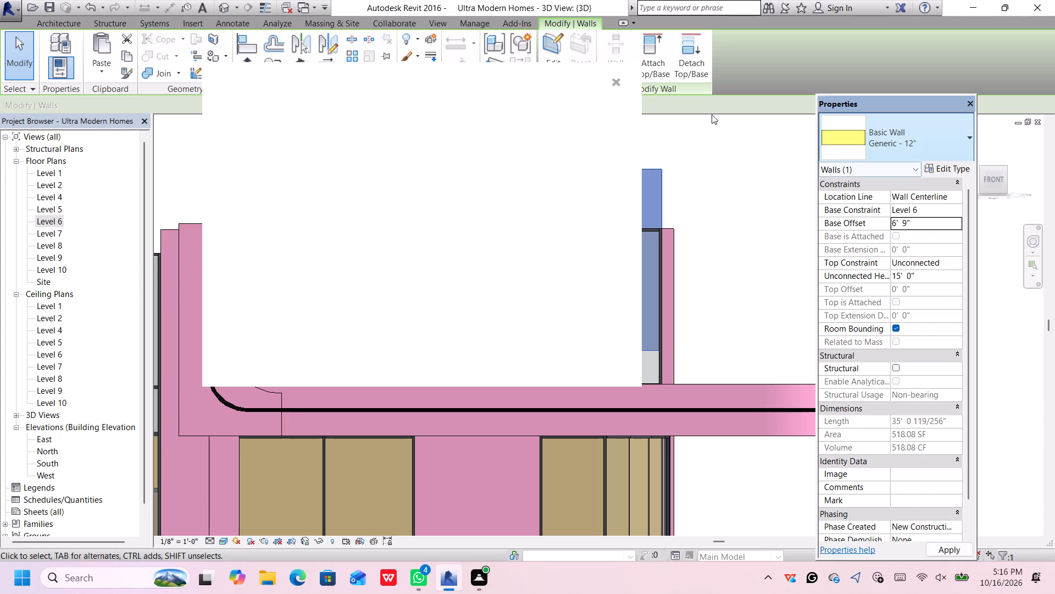
click(614, 82)
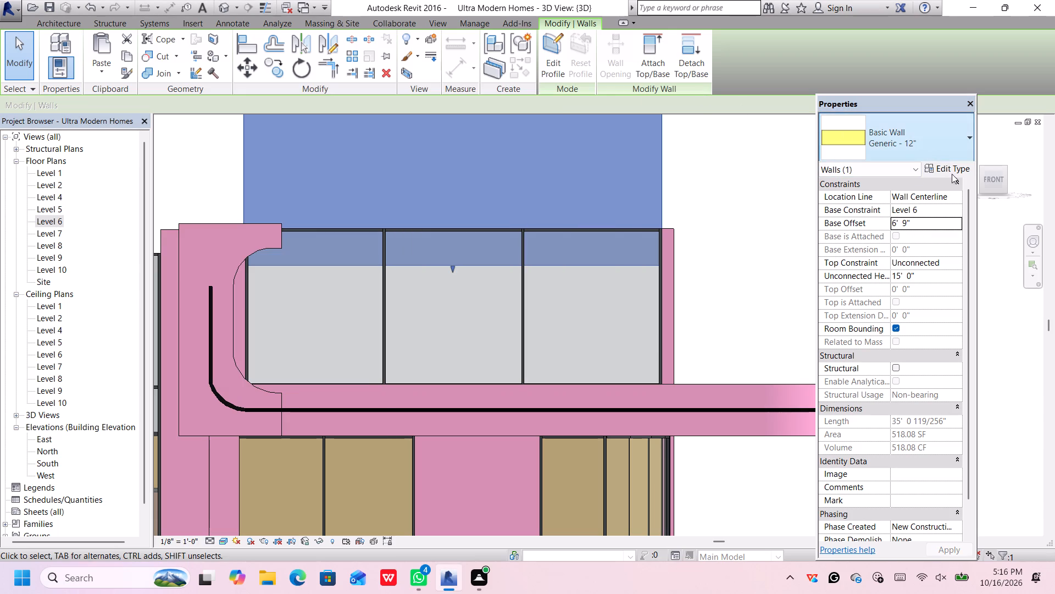
click(953, 205)
click(957, 209)
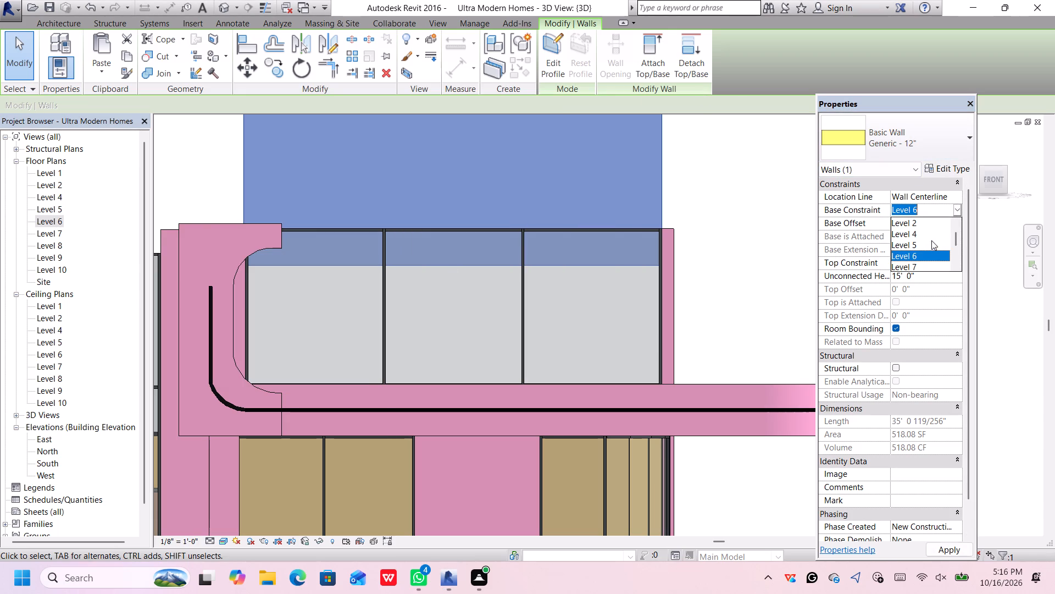
click(925, 244)
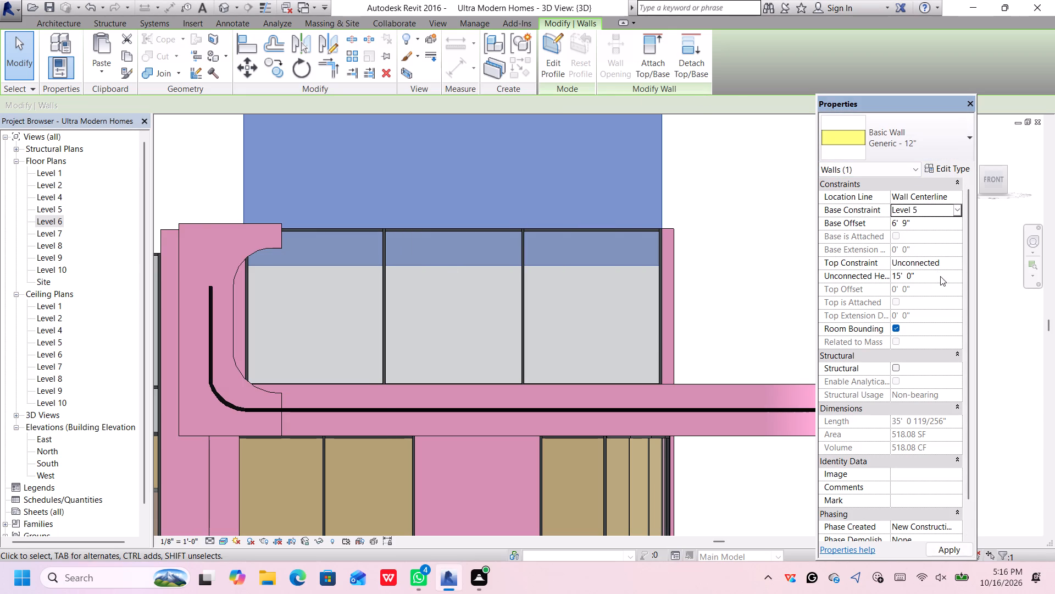
Set the unconnected height of the Generic - 12" wall behind the glazing to 13'.
click(941, 277)
key(BackSpace)
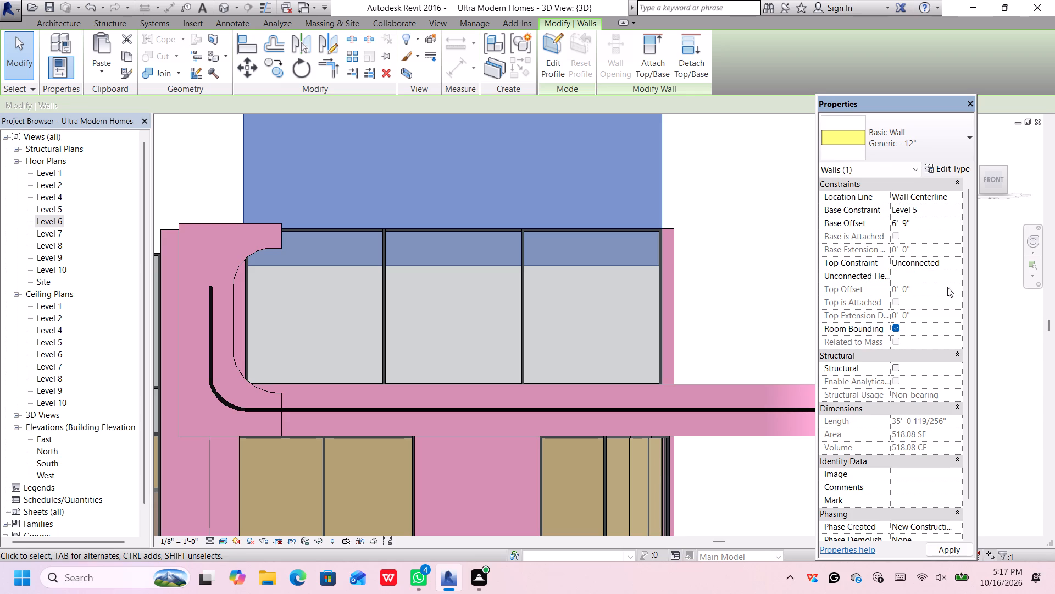
key(1)
key(3)
key(apostrophe)
key(Return)
key(Return)
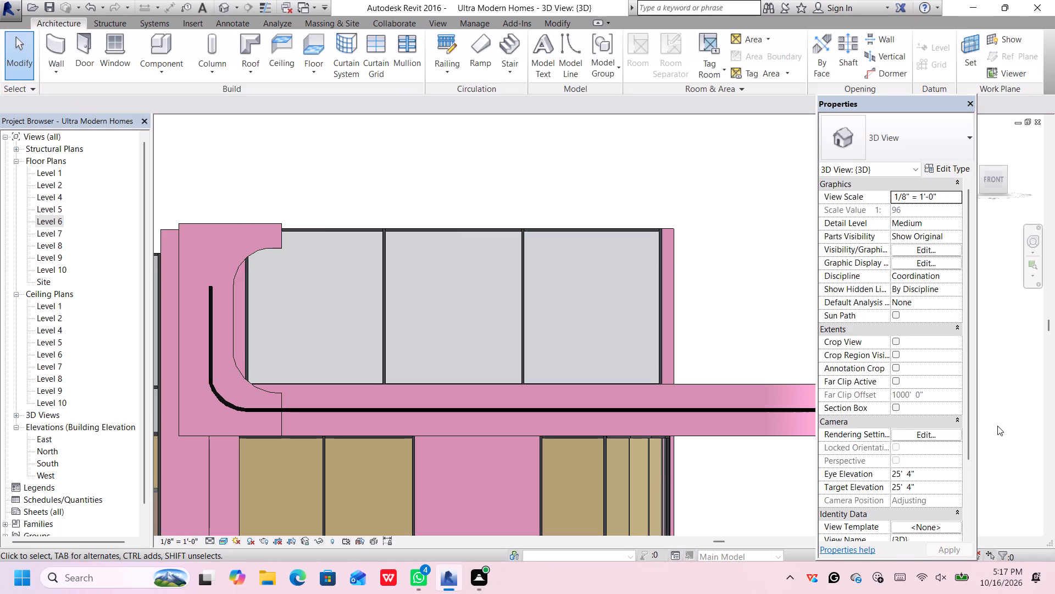
Undo the removal of the Generic - 12" wall behind the top-floor glazing.
scroll(562, 287, down, 4)
scroll(587, 276, up, 1)
scroll(595, 274, down, 1)
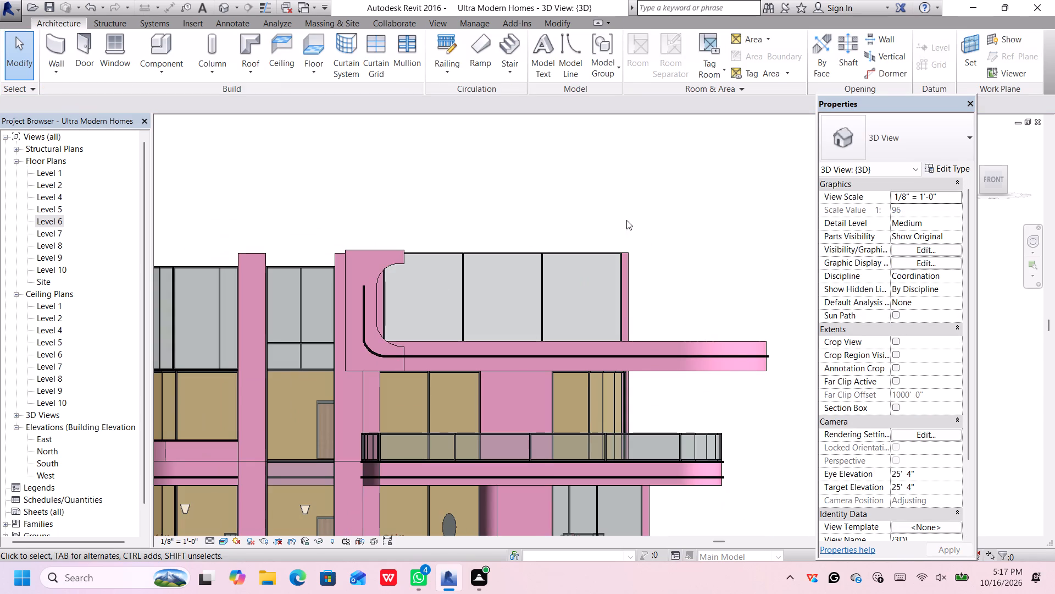
scroll(649, 211, up, 2)
middle_drag(660, 268, 664, 267)
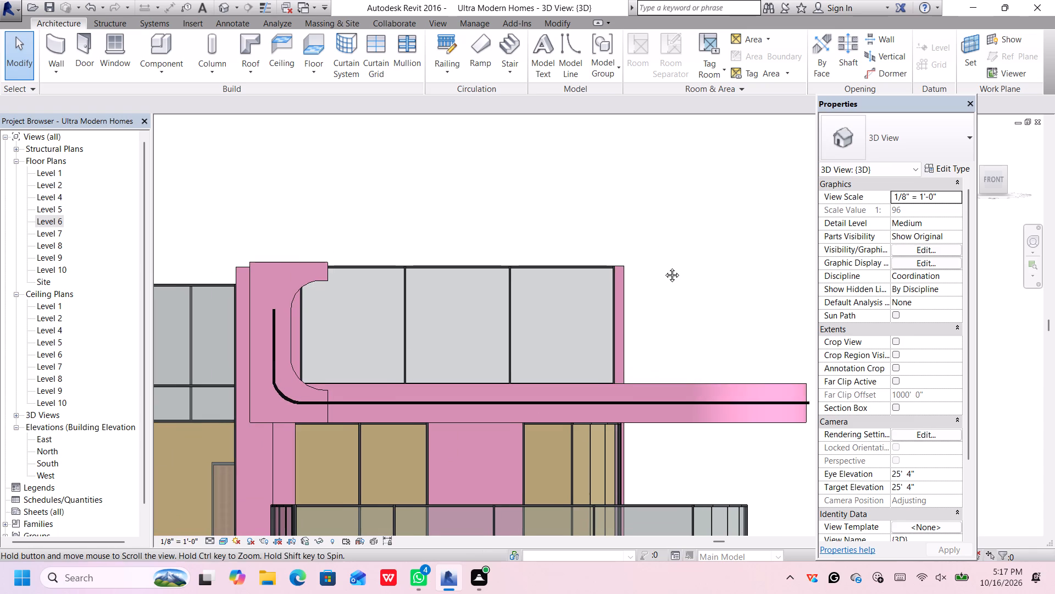
middle_drag(664, 267, 685, 262)
click(682, 261)
scroll(684, 272, down, 3)
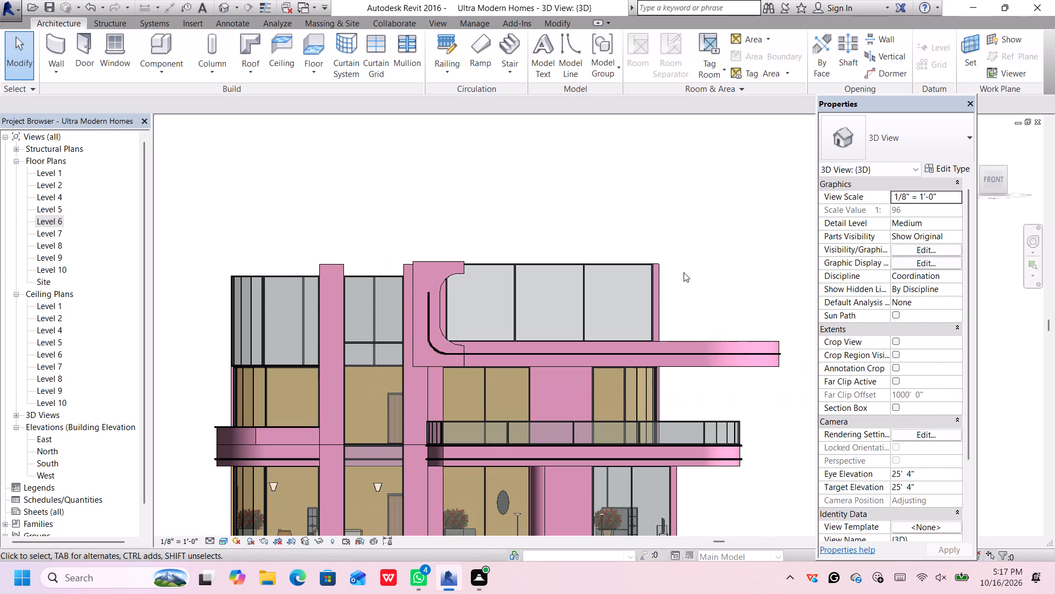
key(ctrl+z)
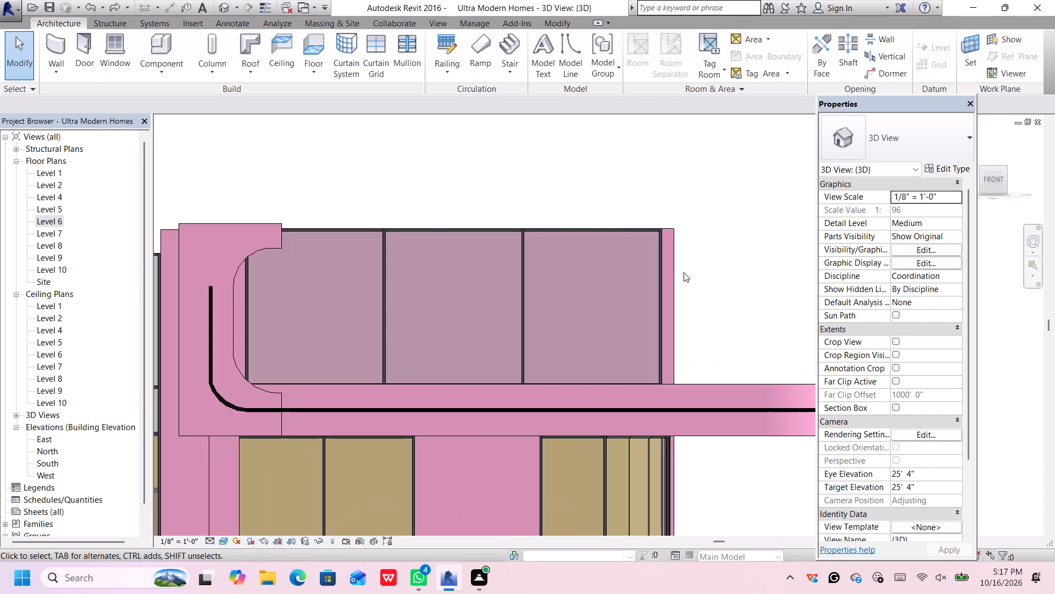
Reorient the 3D view of the house from the front to the top-front-left isometric corner.
scroll(682, 272, down, 3)
scroll(365, 221, down, 1)
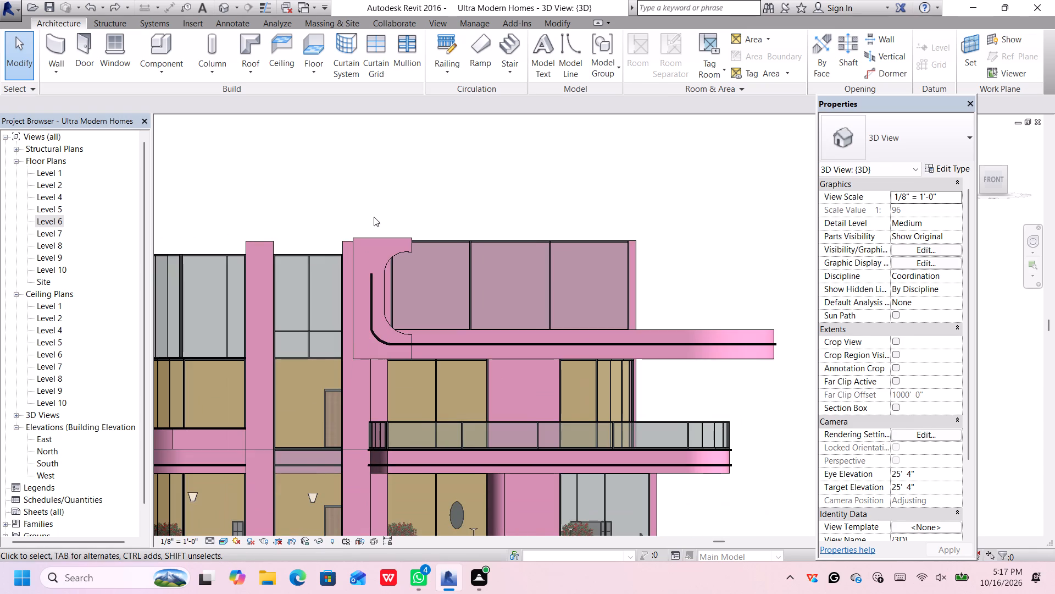
middle_drag(374, 217, 419, 246)
middle_drag(440, 260, 449, 265)
middle_drag(453, 267, 458, 269)
middle_click(458, 269)
middle_click(458, 269)
middle_click(458, 269)
scroll(631, 249, down, 2)
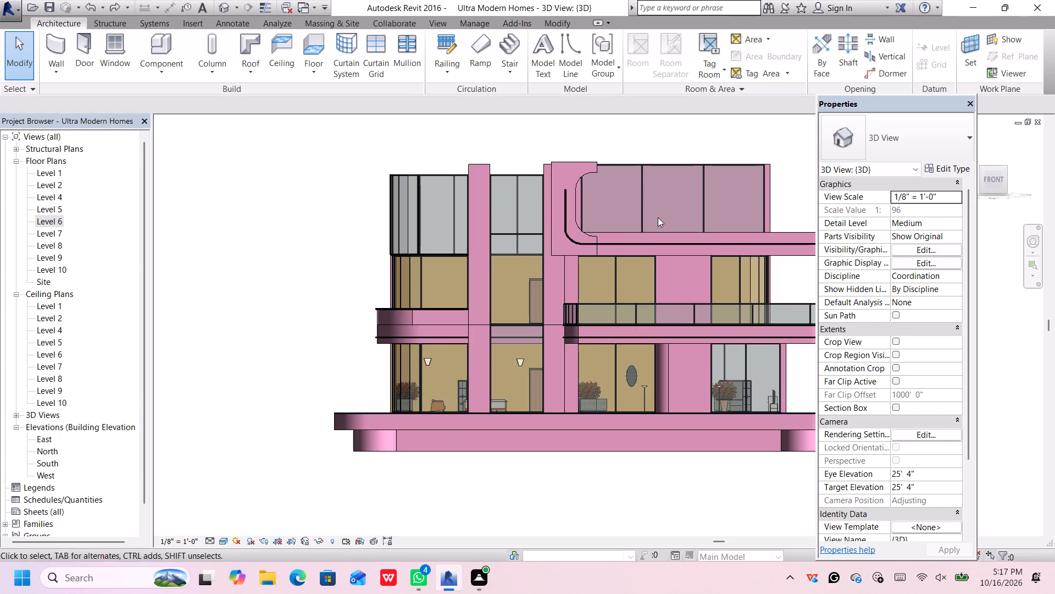
click(984, 167)
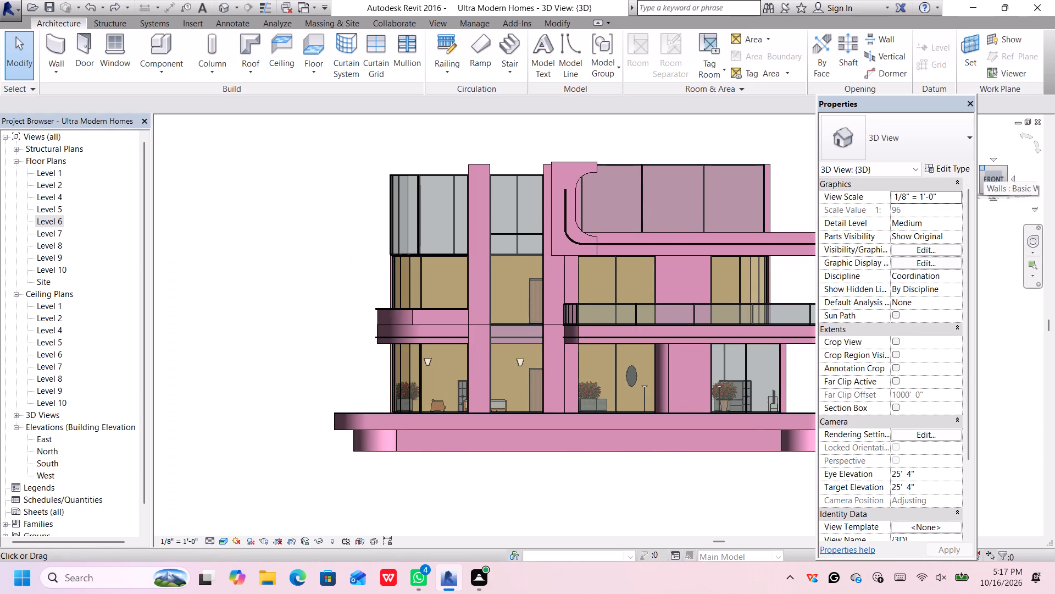
Set the base offset of the short Generic - 12" wall behind the front column to 6' 9", matching the adjoining curtain wall.
scroll(656, 333, up, 4)
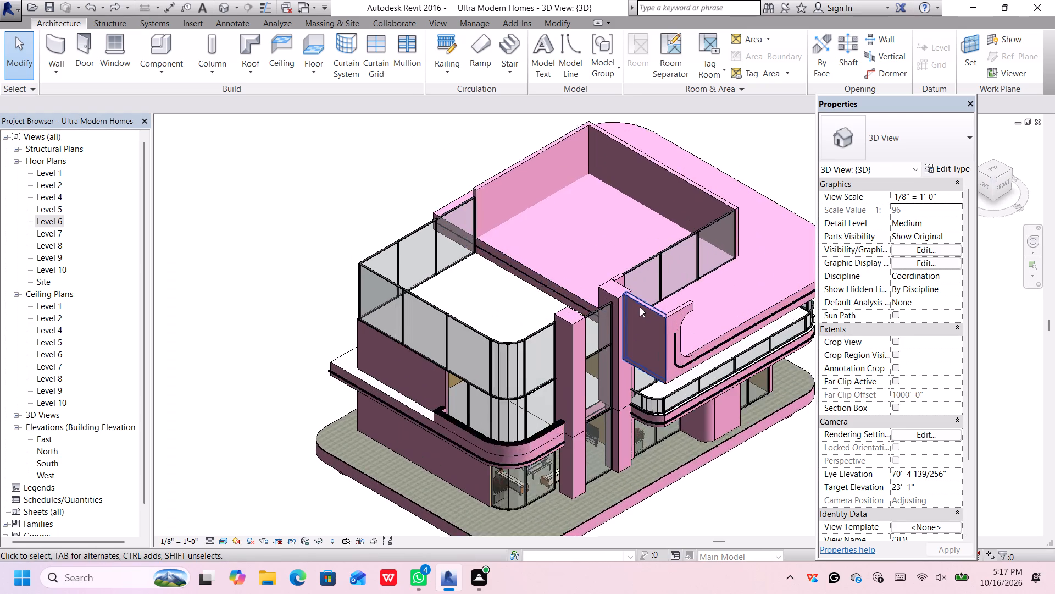
scroll(624, 276, up, 10)
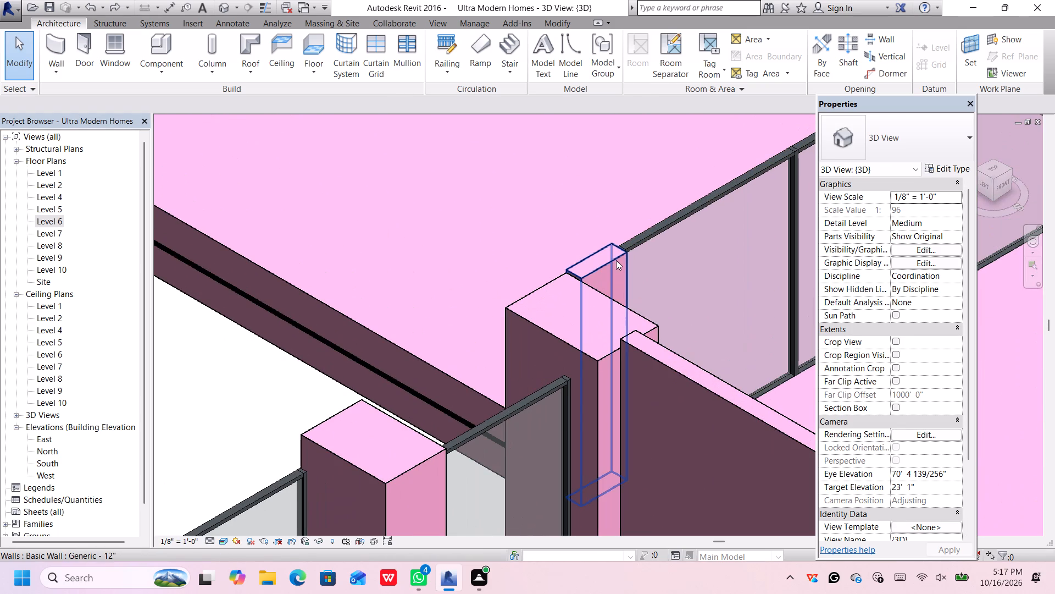
click(615, 260)
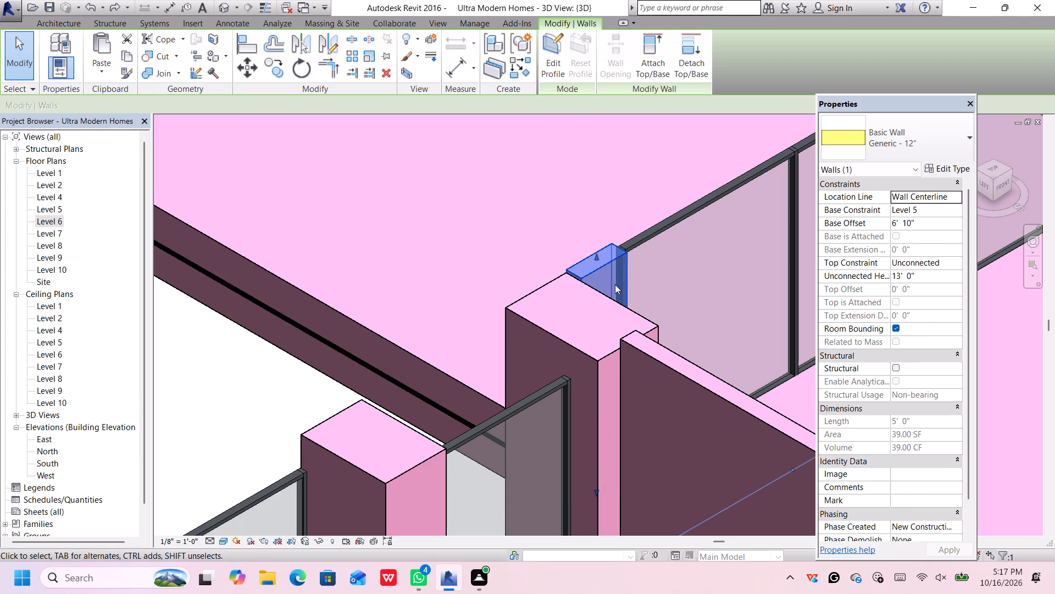
scroll(615, 290, down, 8)
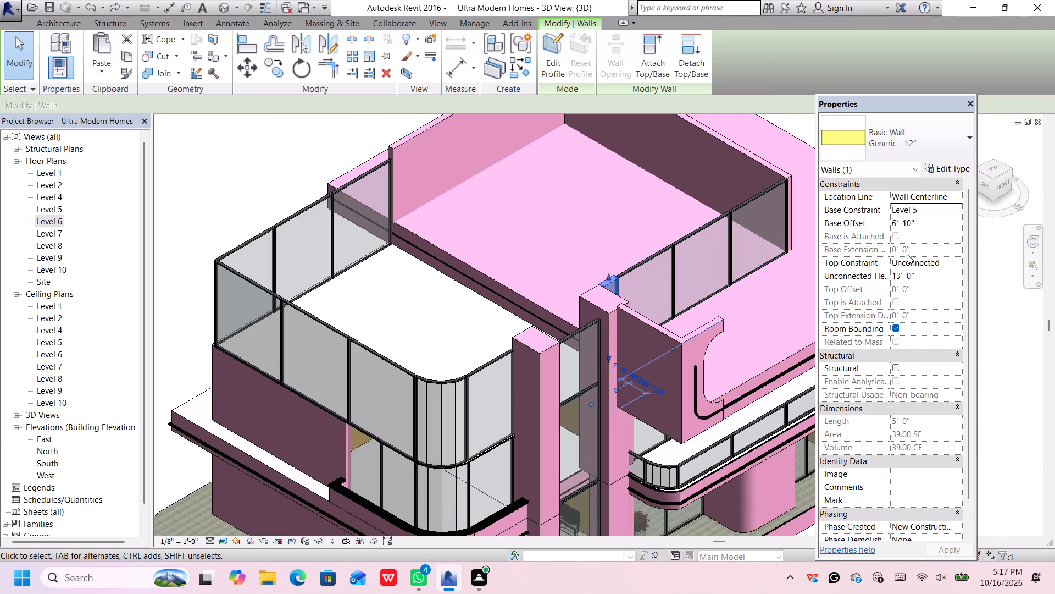
click(912, 222)
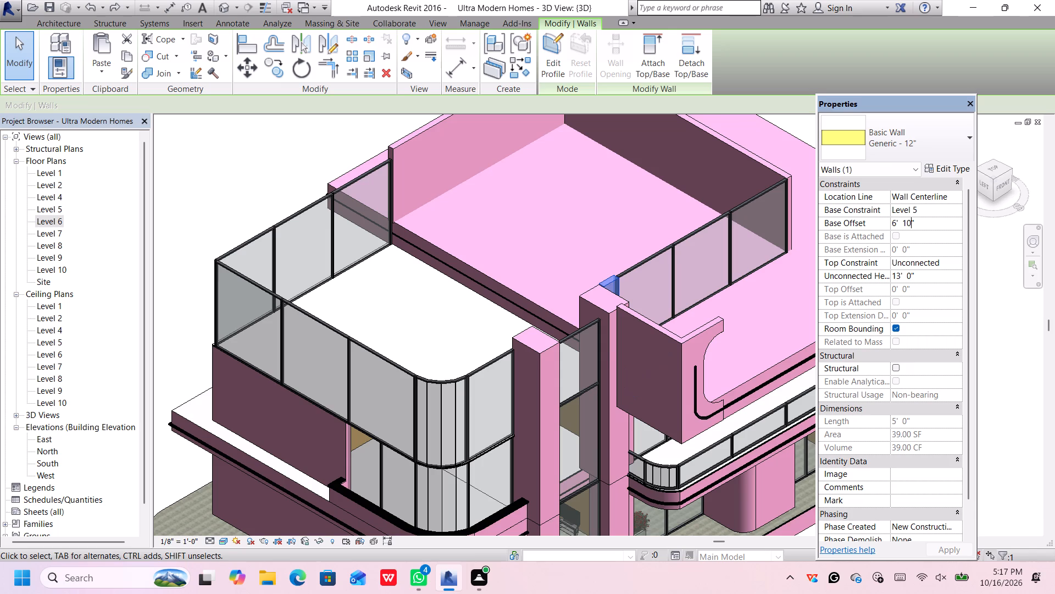
scroll(707, 261, up, 5)
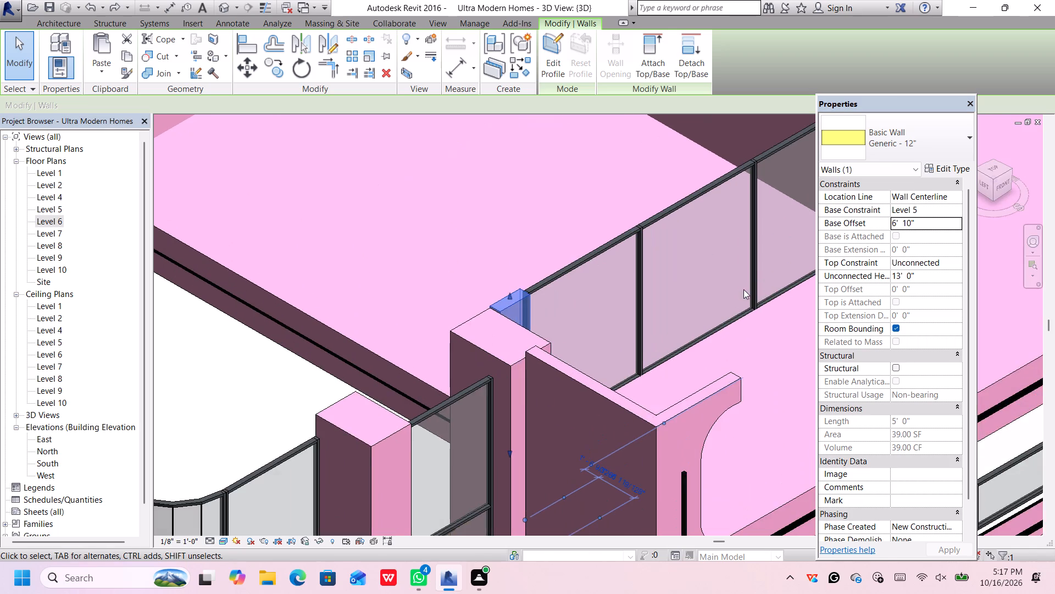
scroll(757, 307, up, 2)
click(755, 302)
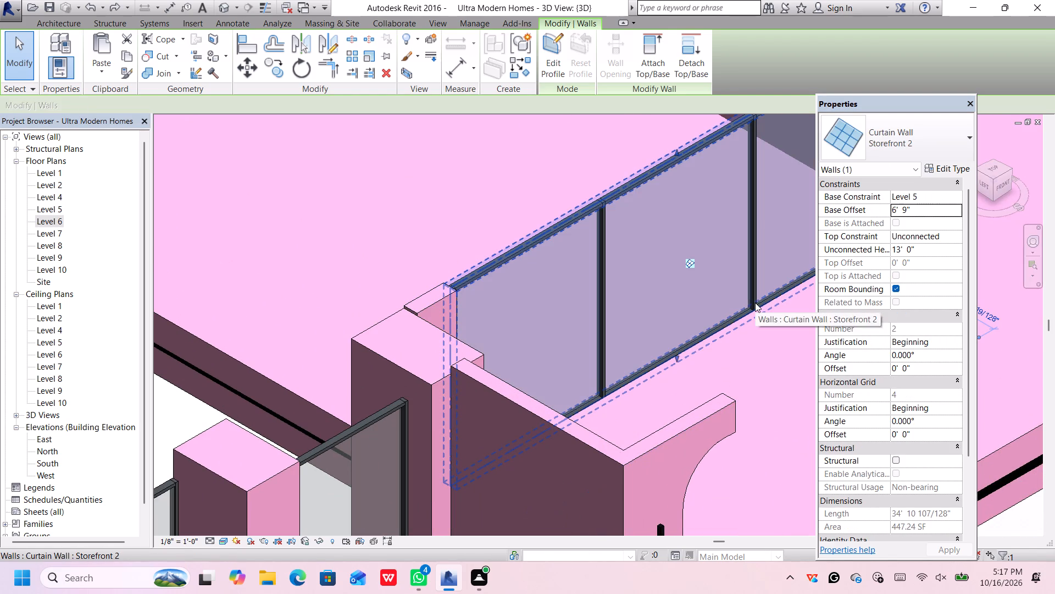
click(906, 212)
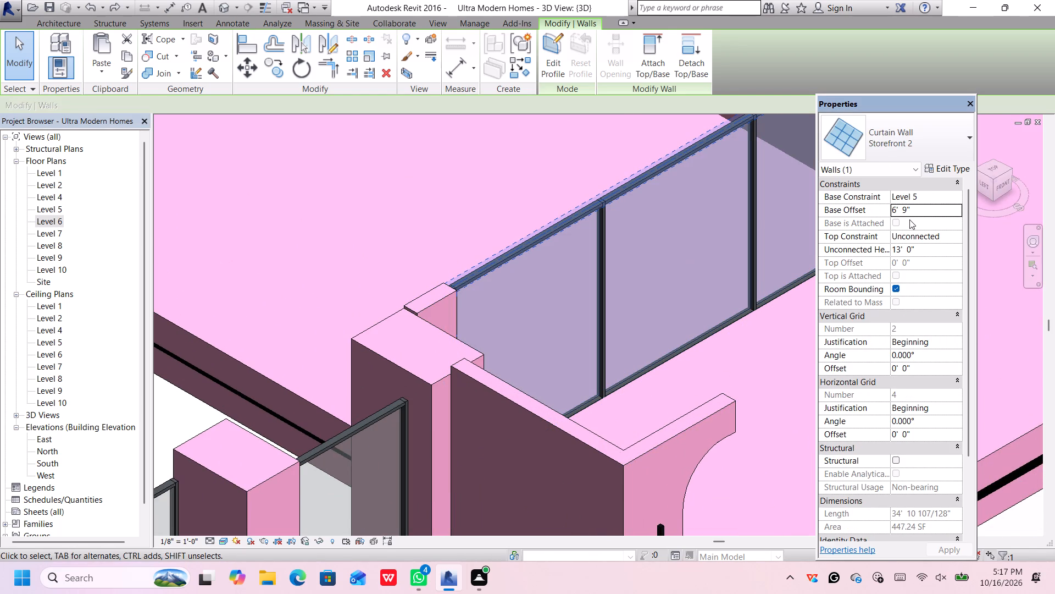
click(440, 302)
scroll(441, 302, down, 4)
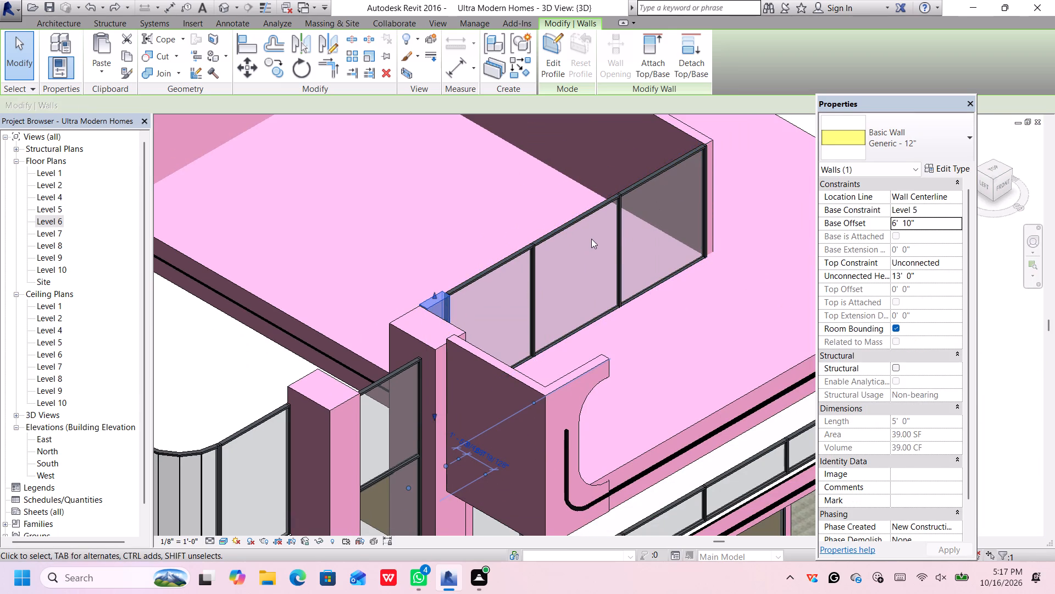
click(909, 221)
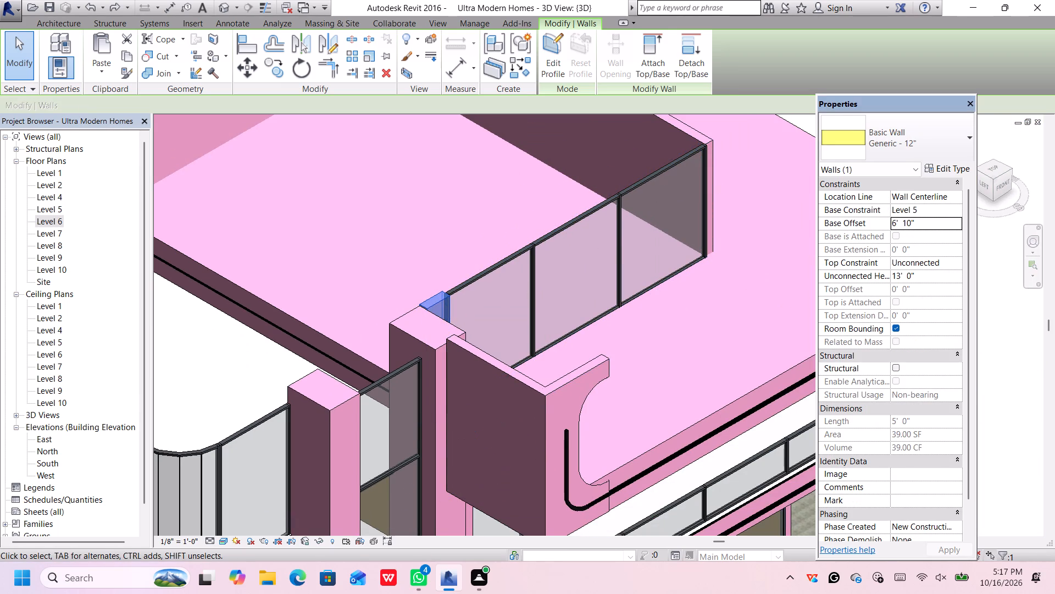
click(909, 222)
key(BackSpace)
key(BackSpace)
key(9)
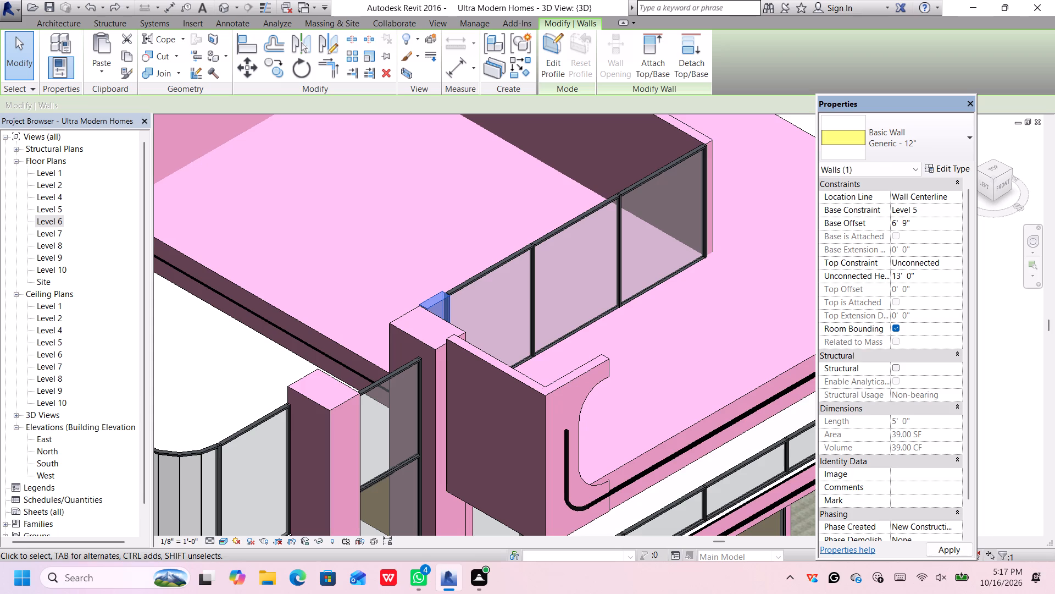
key(Return)
key(Return)
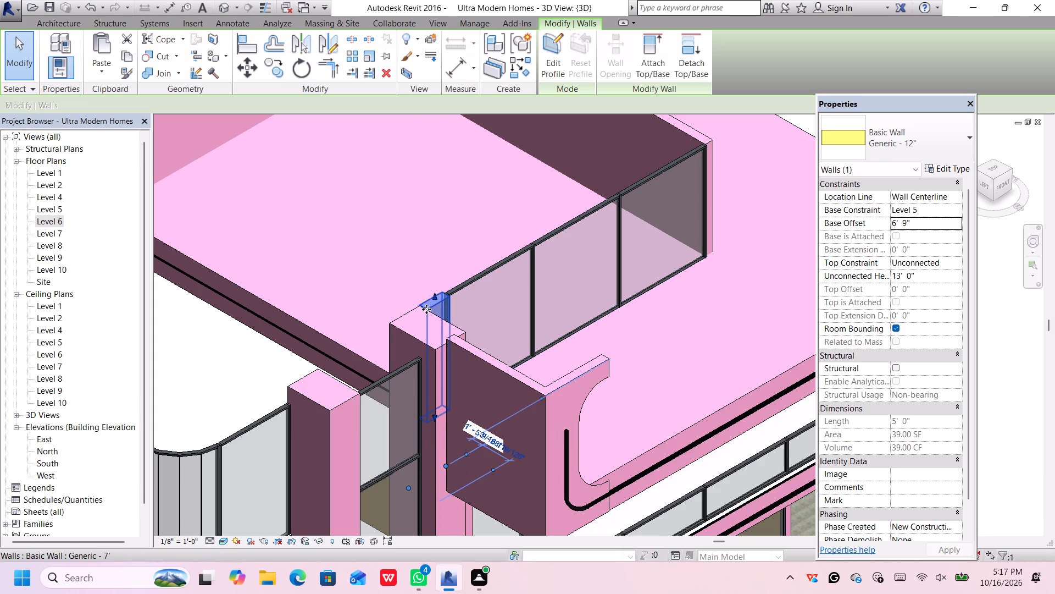
Set the unconnected height of the Storefront 2 curtain wall along the white roof's rear edge to 17', dismissing the blank notification card.
scroll(426, 309, up, 4)
scroll(425, 307, down, 10)
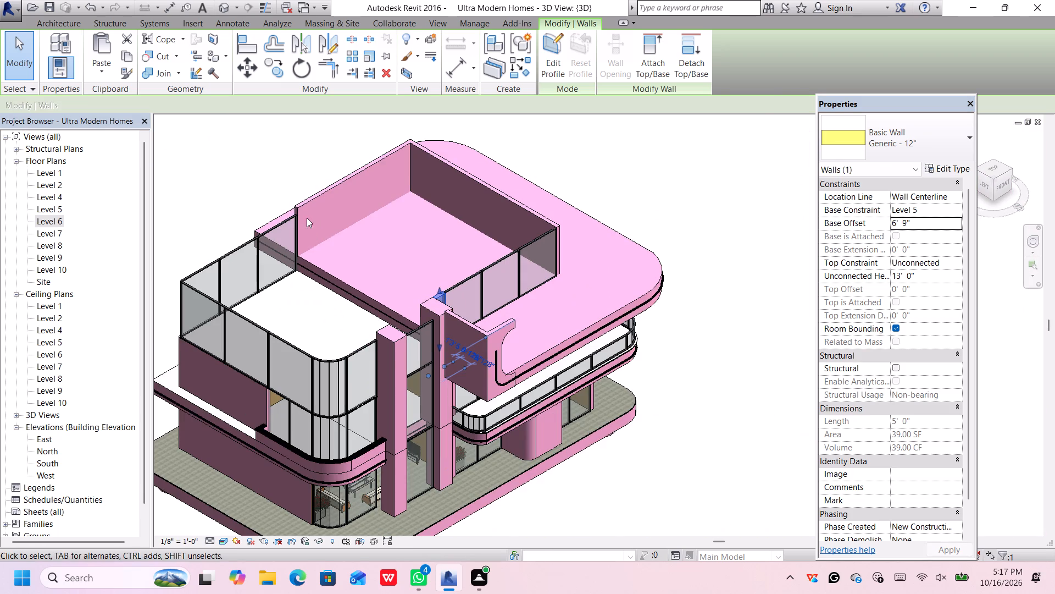
scroll(294, 185, up, 1)
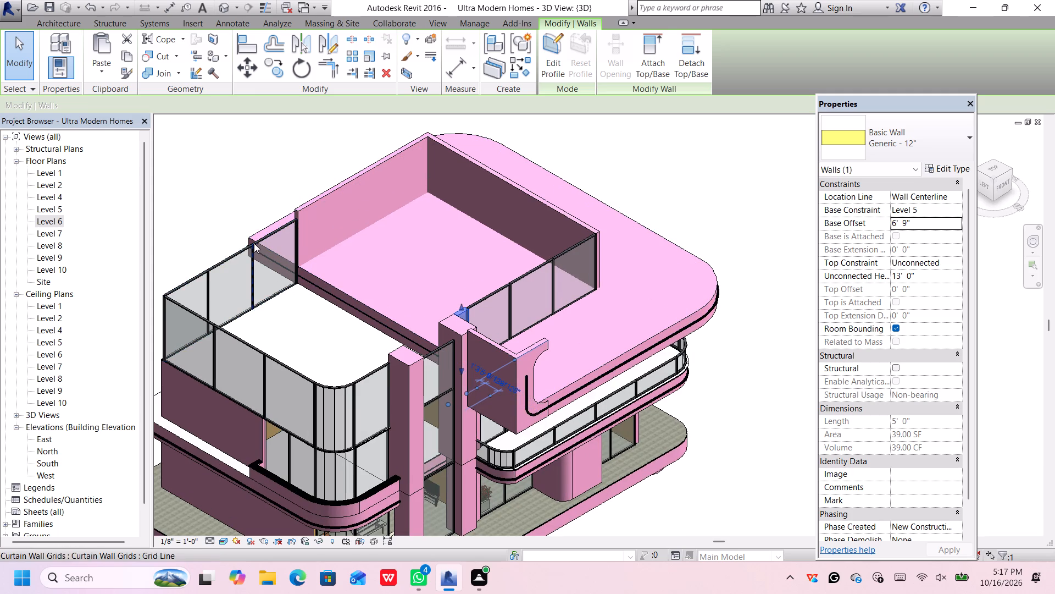
drag(258, 241, 264, 244)
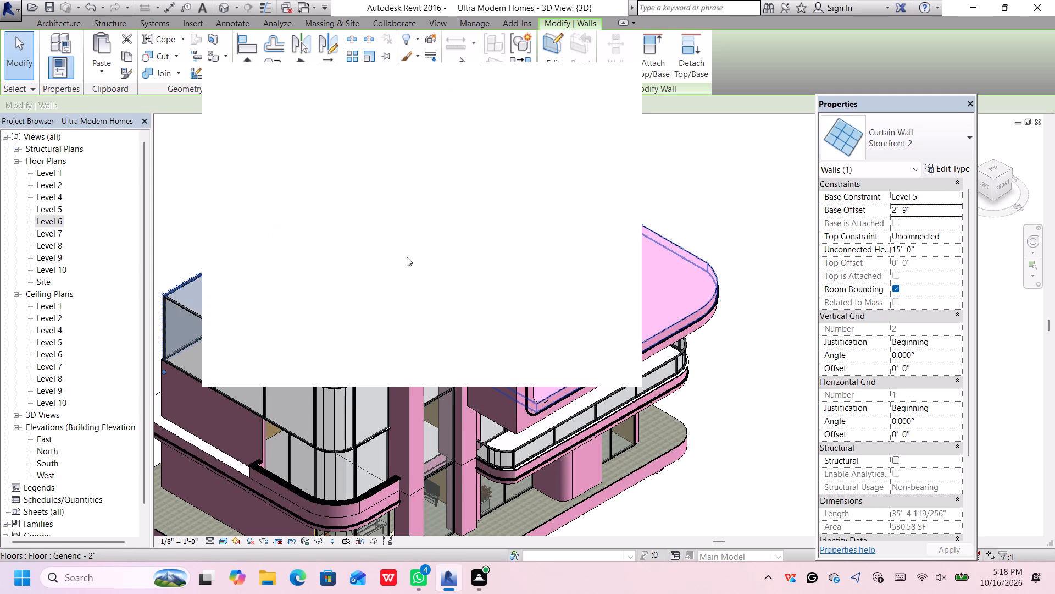
click(614, 81)
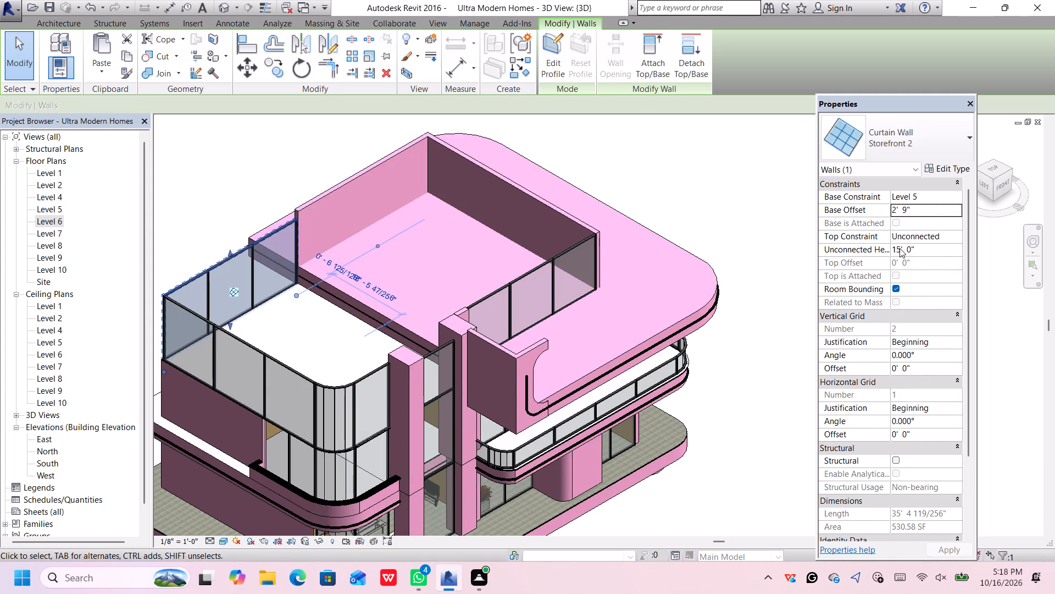
click(899, 248)
click(899, 248)
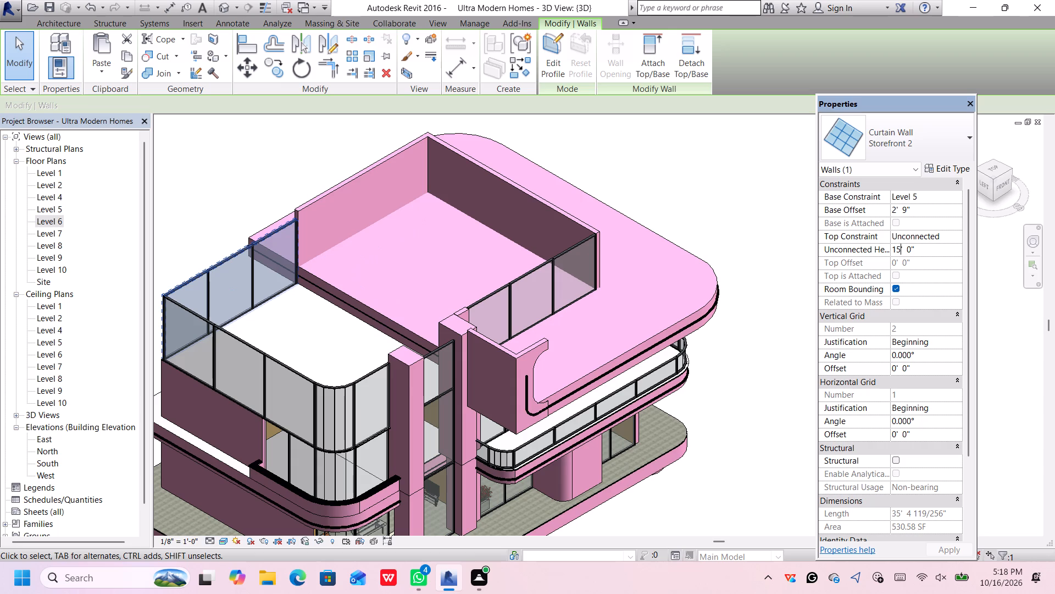
key(BackSpace)
key(7)
key(Return)
key(Return)
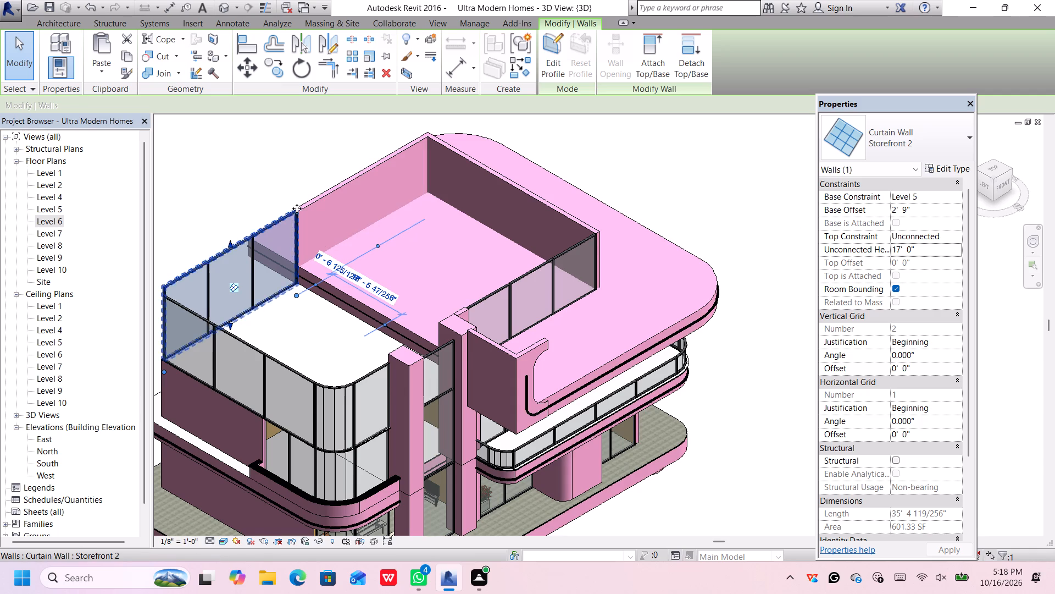
Set the unconnected height of the Storefront 2 curtain wall along the house's left side to 17'.
scroll(297, 208, up, 15)
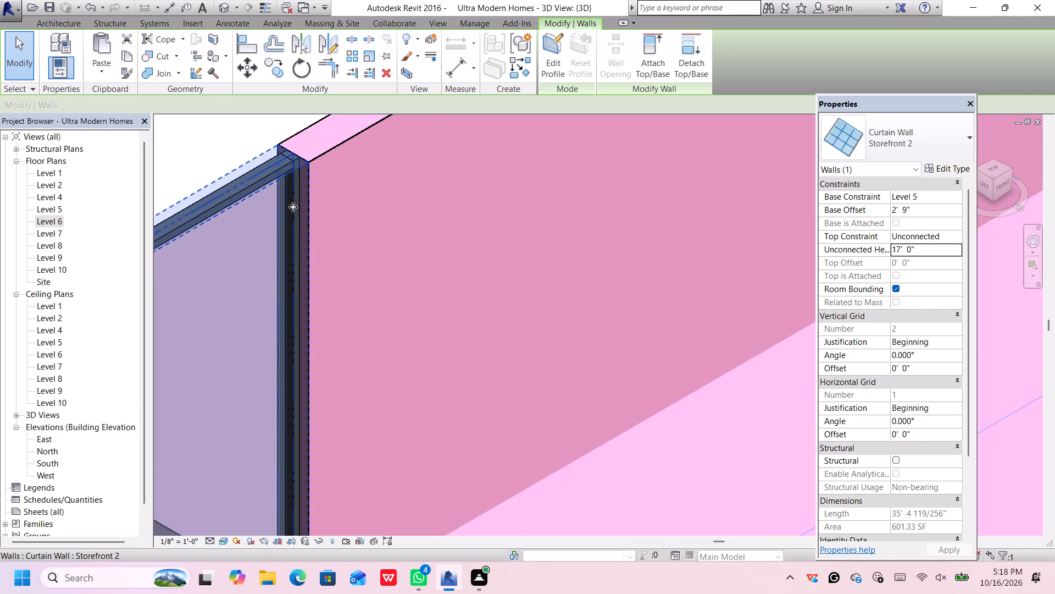
scroll(286, 180, down, 14)
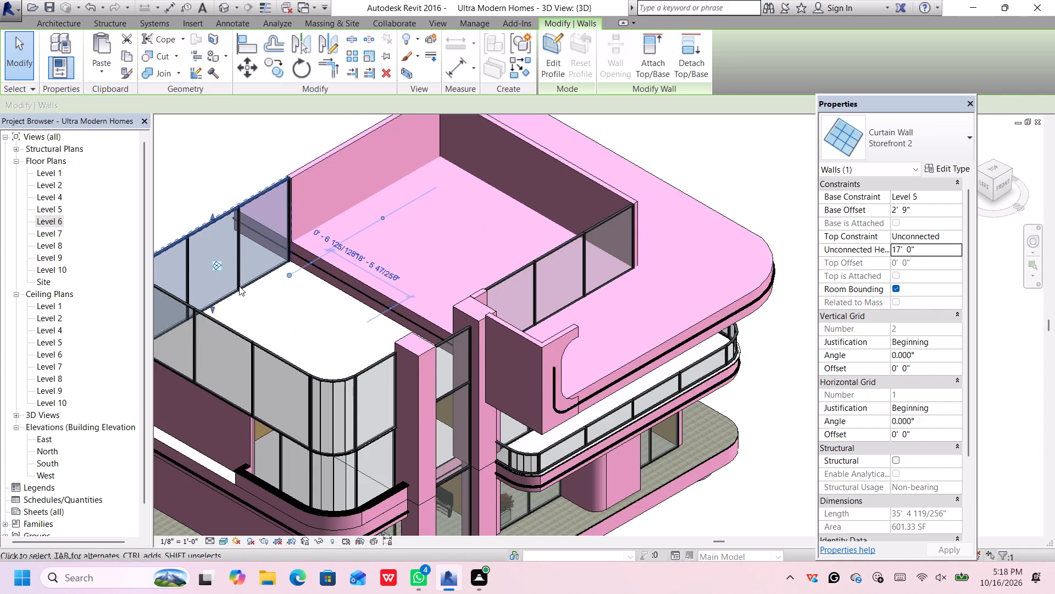
click(224, 323)
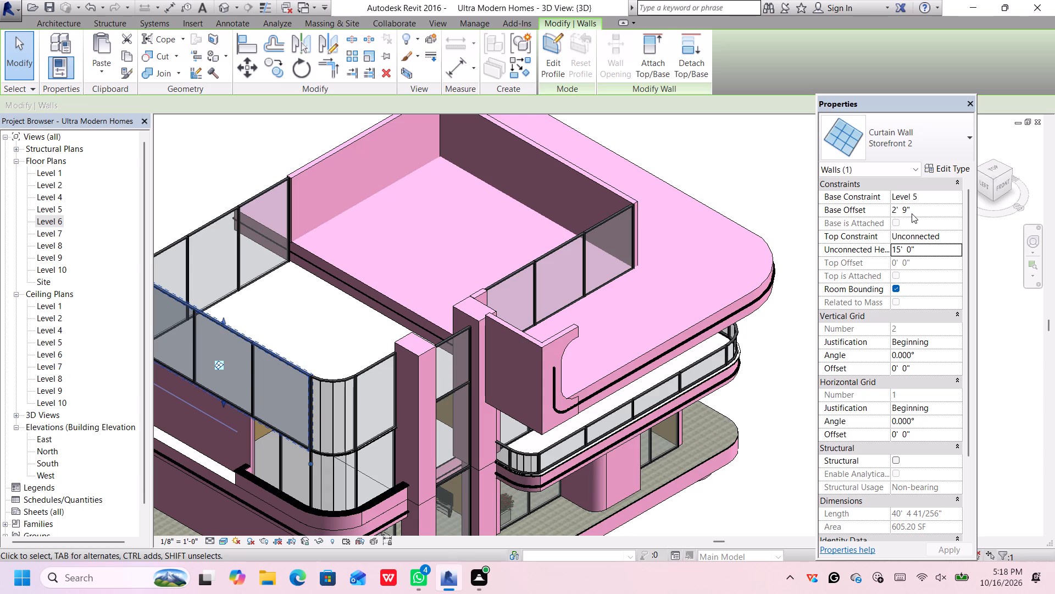
click(915, 248)
click(901, 249)
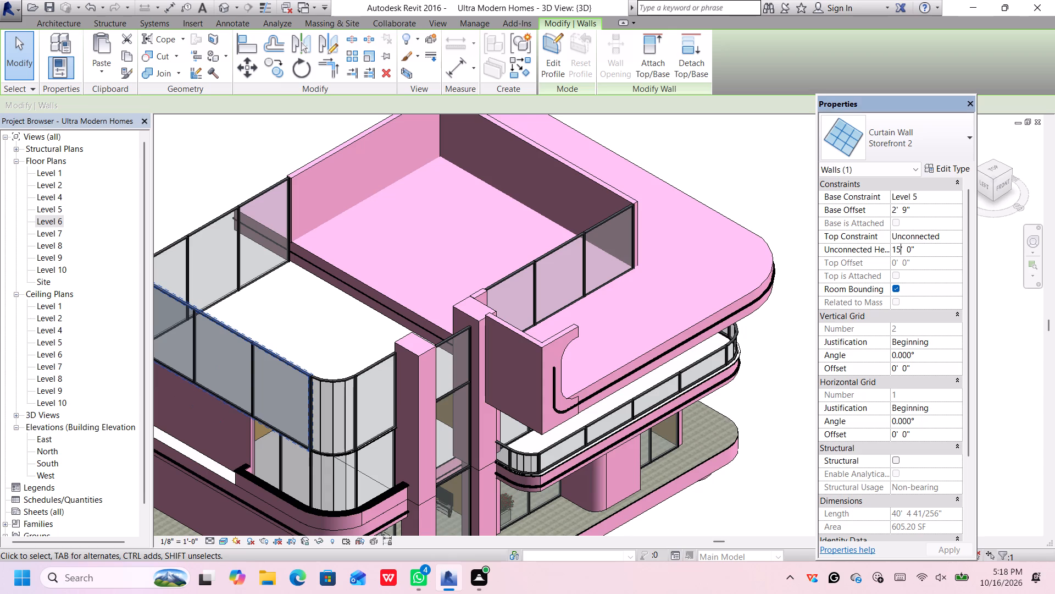
key(BackSpace)
key(7)
key(Return)
key(Return)
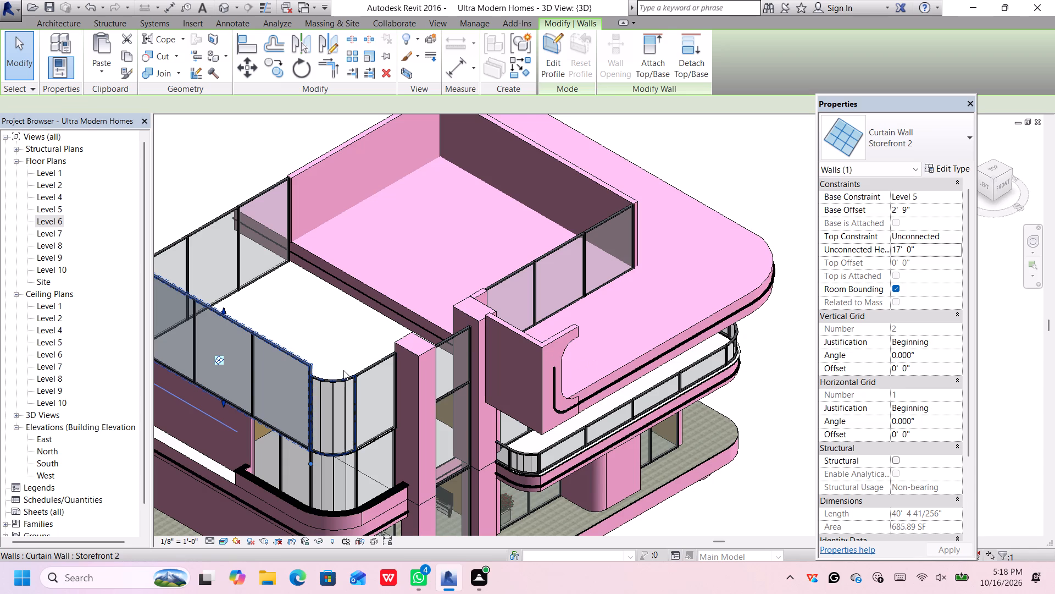
Set the unconnected height of the curved Storefront 2 curtain wall at the front-left corner to 17'.
scroll(338, 381, up, 6)
click(360, 372)
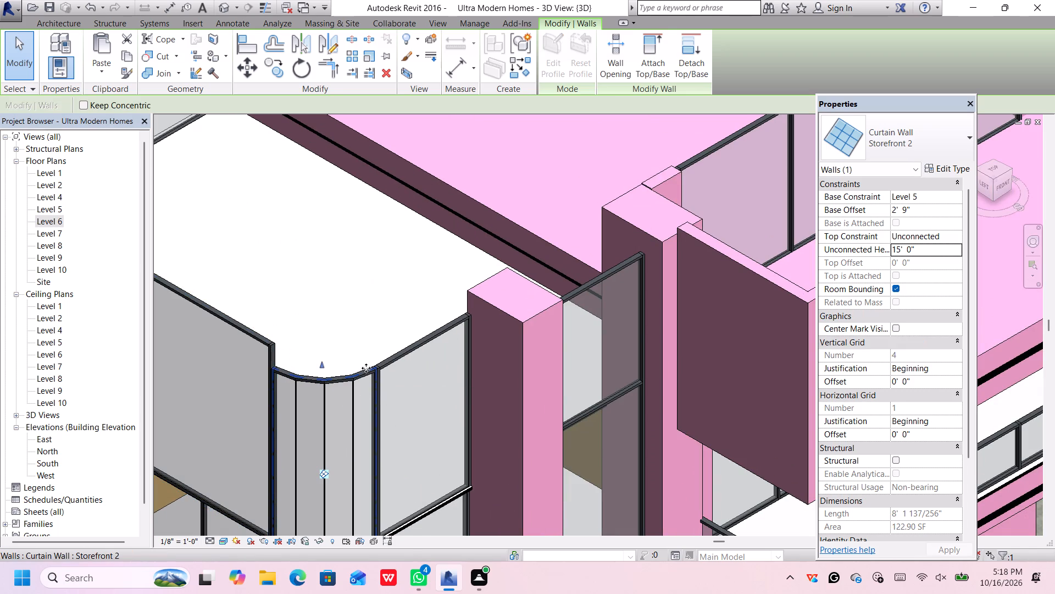
scroll(337, 372, up, 4)
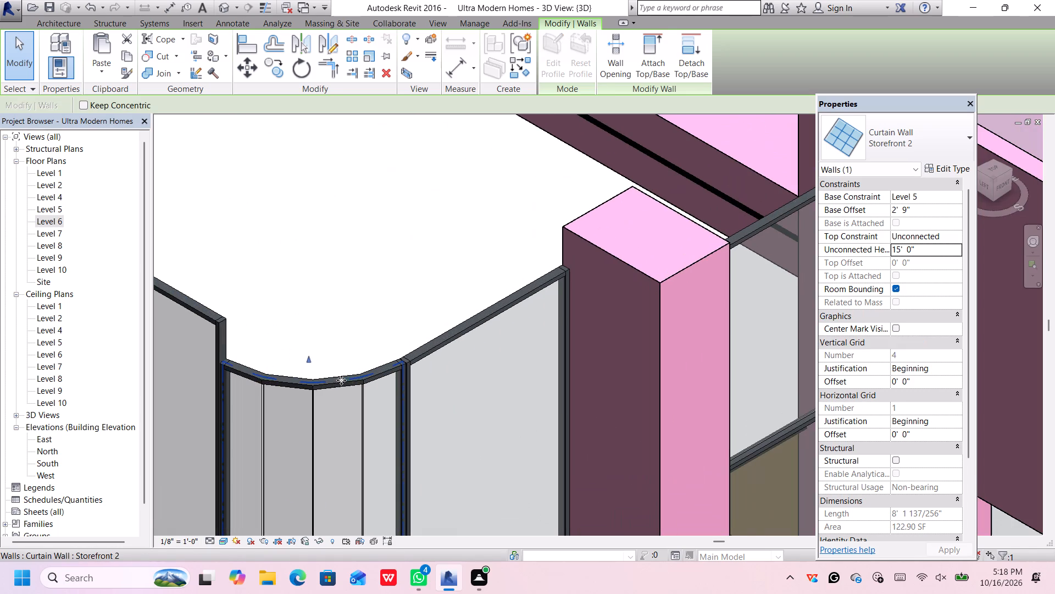
click(910, 253)
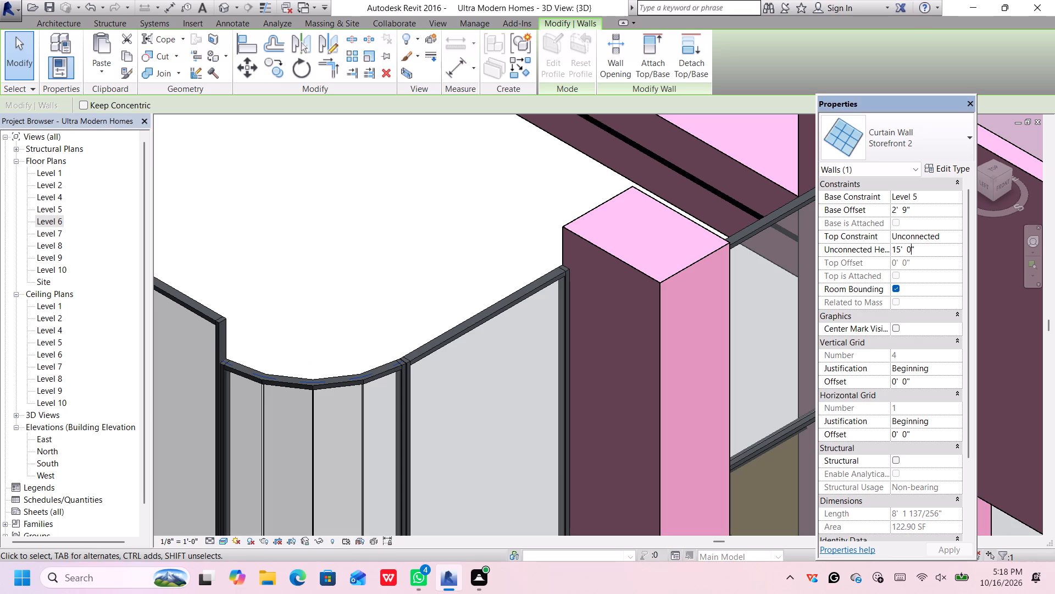
scroll(902, 246, up, 3)
click(901, 247)
key(BackSpace)
key(7)
key(Return)
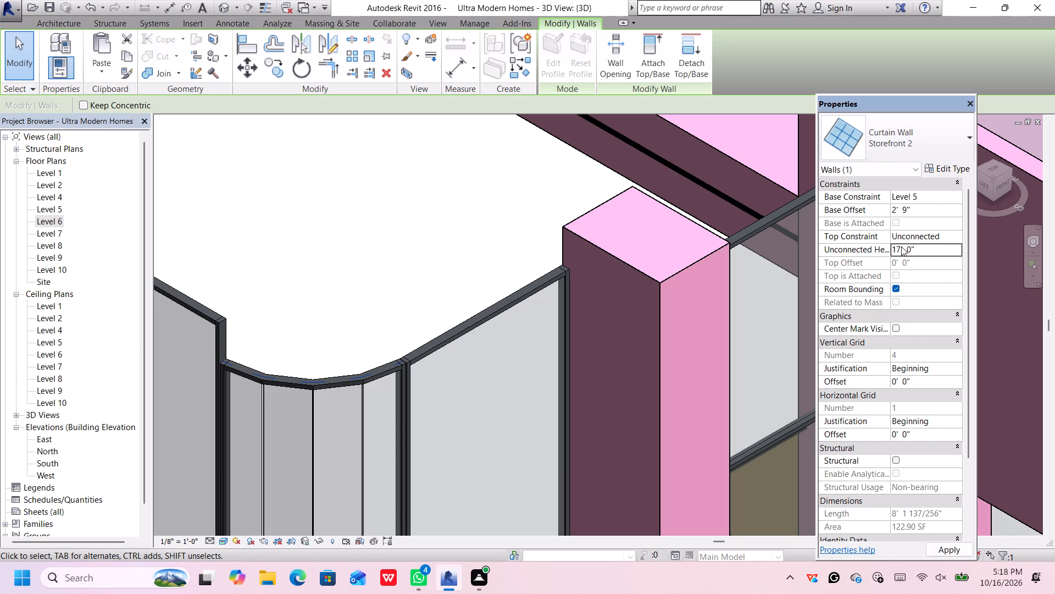
key(Return)
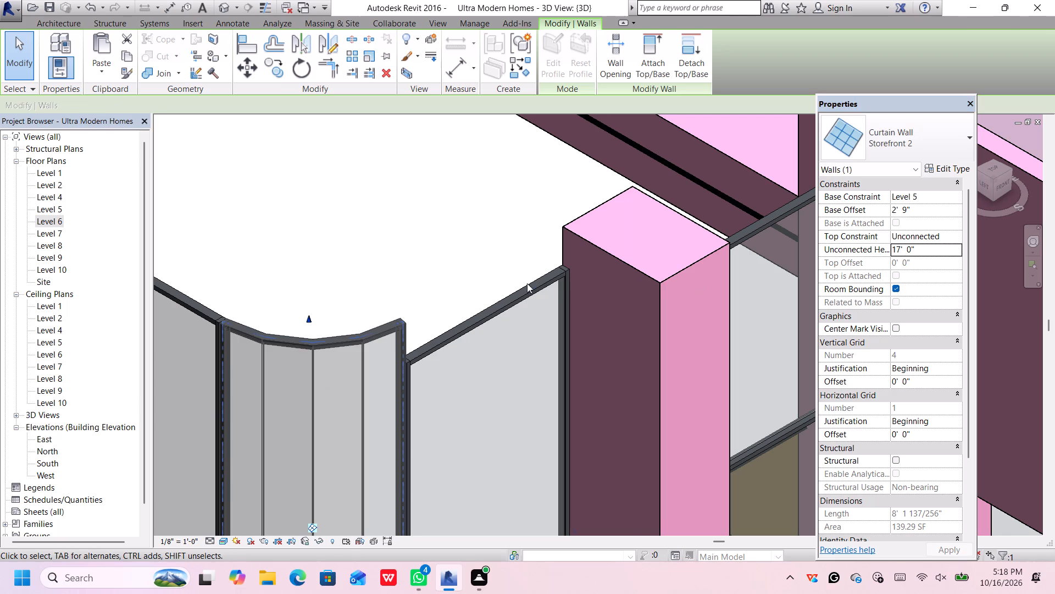
Set the unconnected height of the straight Storefront 2 curtain wall between the curved corner and the front column to 17'.
click(518, 293)
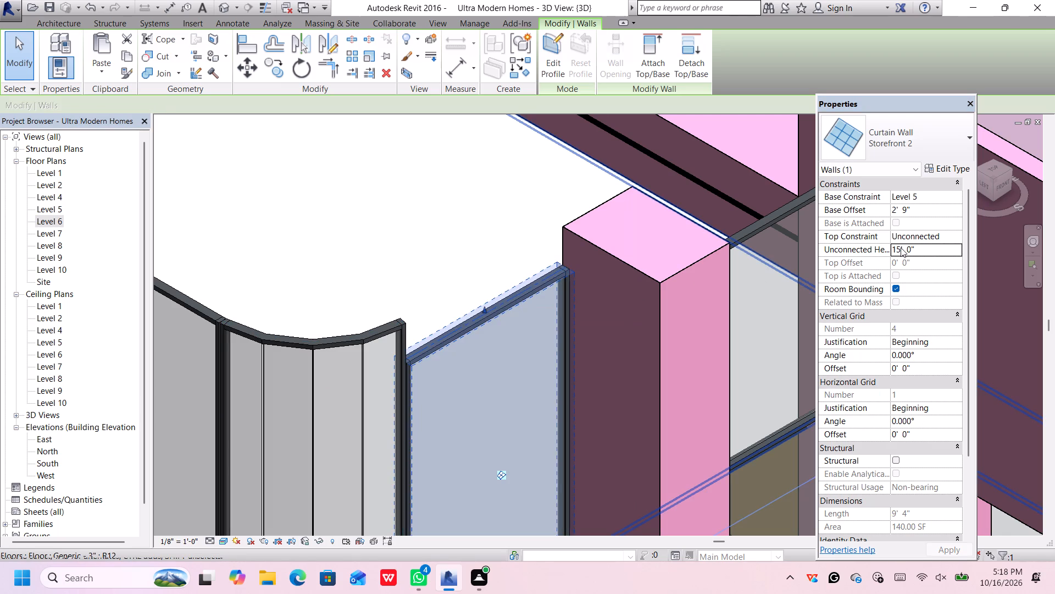
click(902, 249)
key(BackSpace)
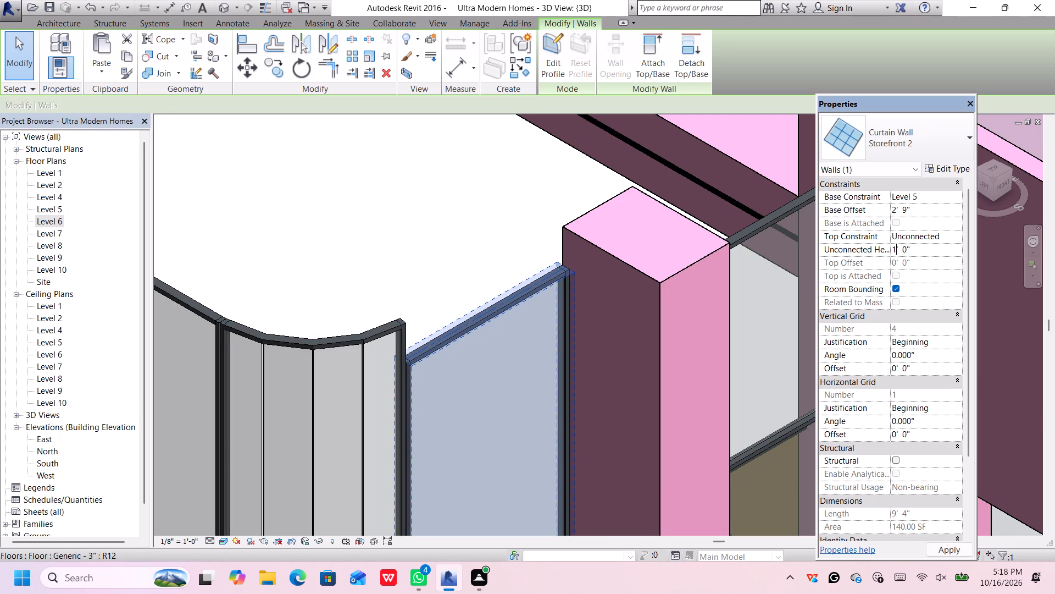
key(7)
key(Return)
key(Return)
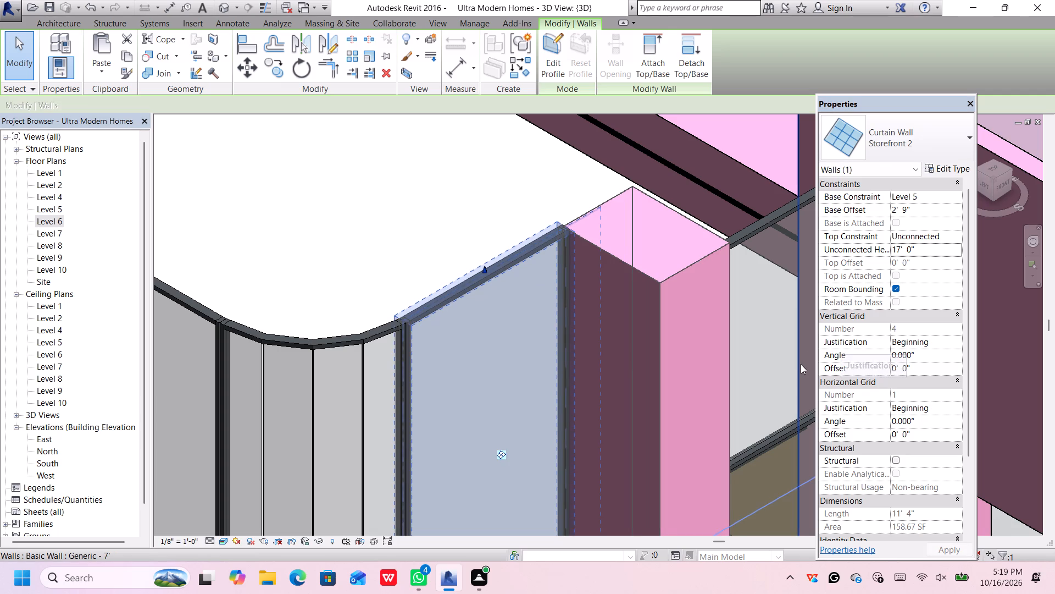
Examine the raised curtain walls around the whole house in 3D and from the top, dismissing the blank notification card.
scroll(936, 337, down, 5)
scroll(998, 278, down, 1)
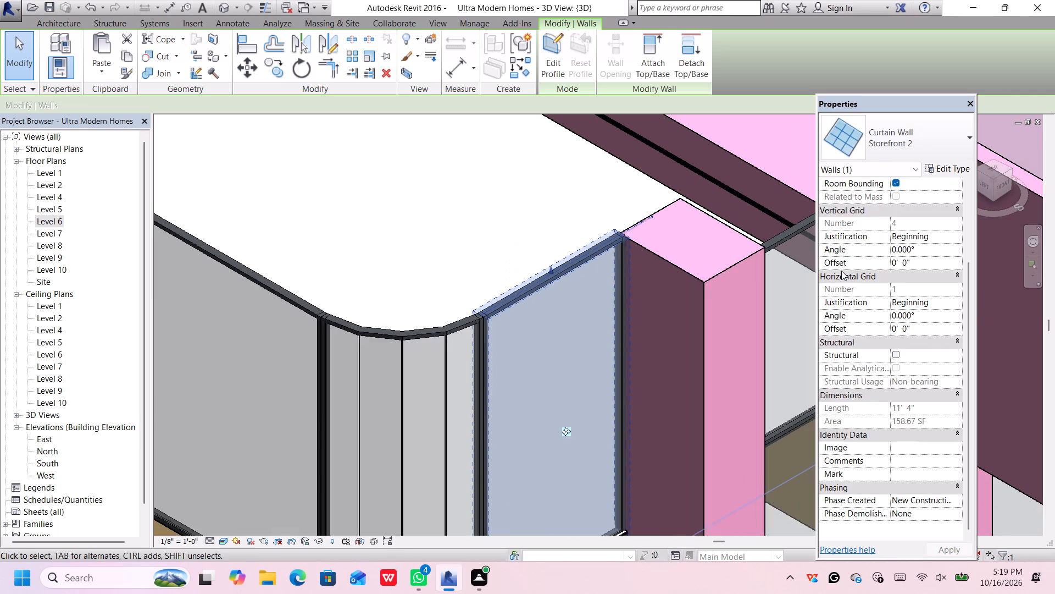
scroll(563, 292, down, 11)
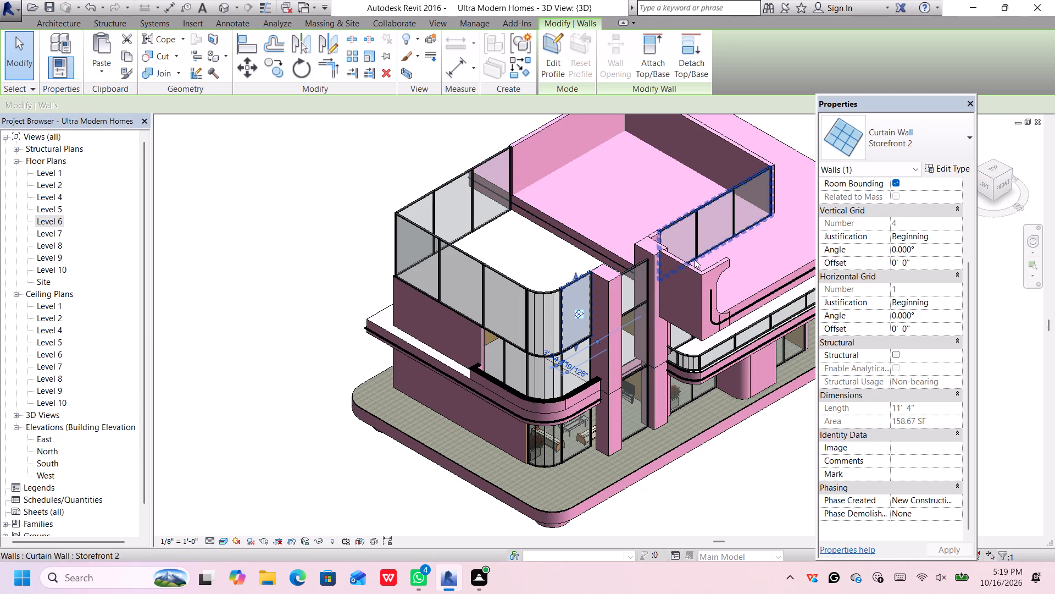
middle_drag(724, 324, 644, 310)
middle_click(641, 311)
middle_click(641, 311)
middle_drag(641, 311, 581, 330)
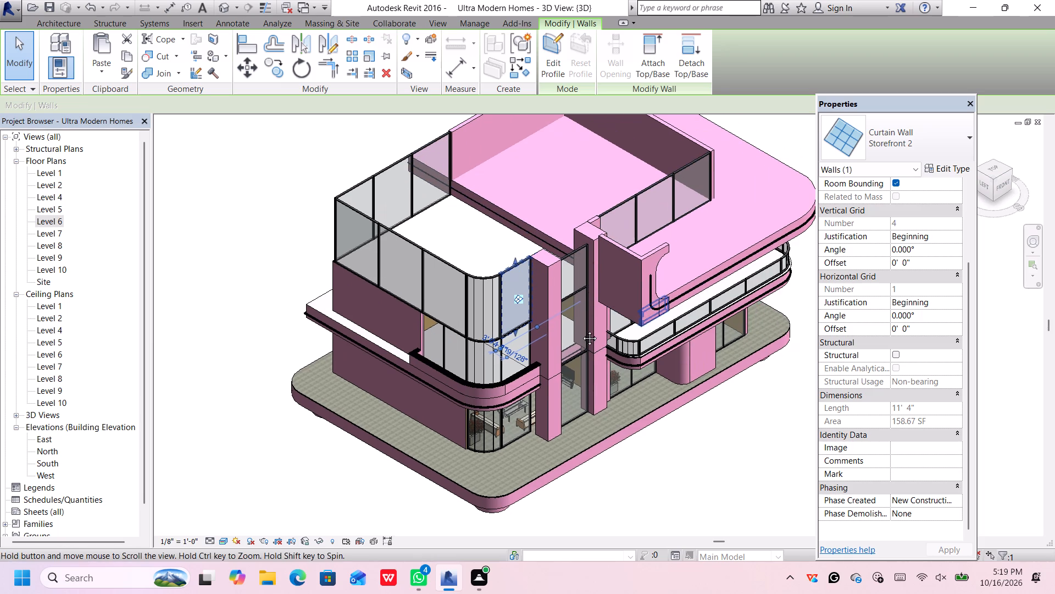
middle_drag(581, 330, 581, 332)
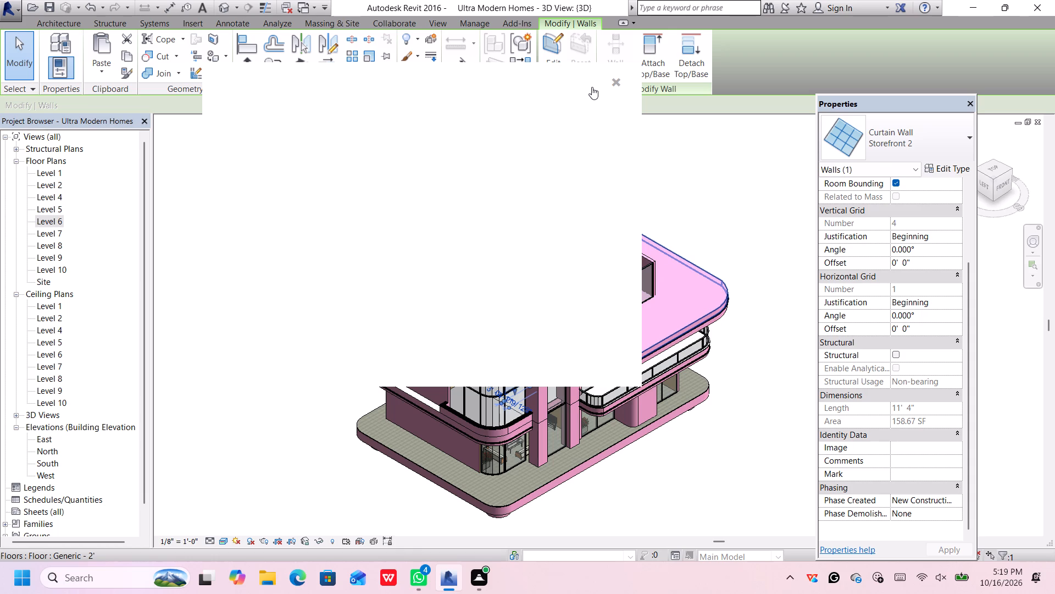
click(613, 75)
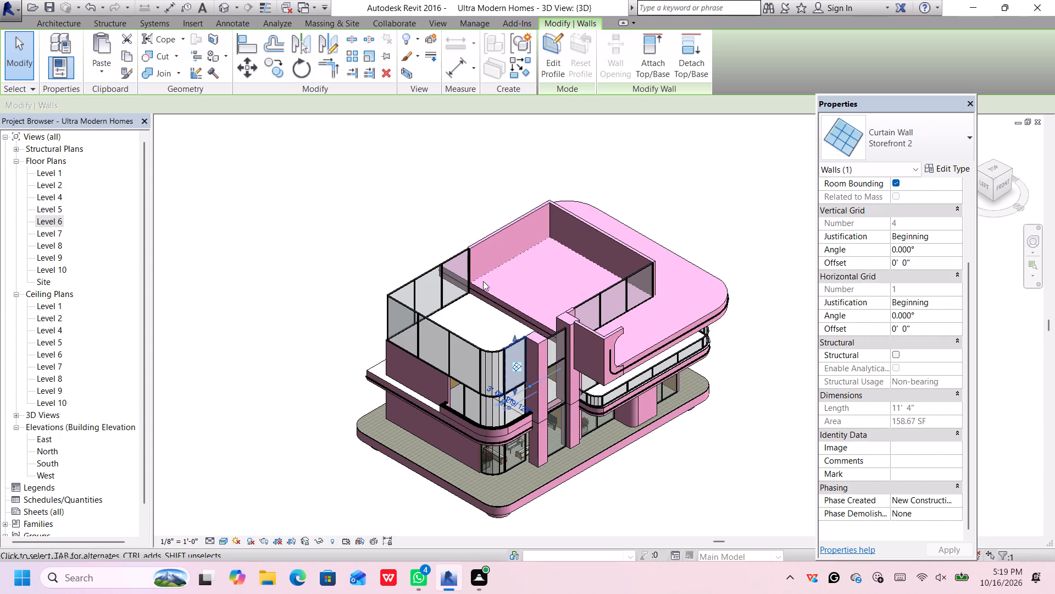
click(993, 170)
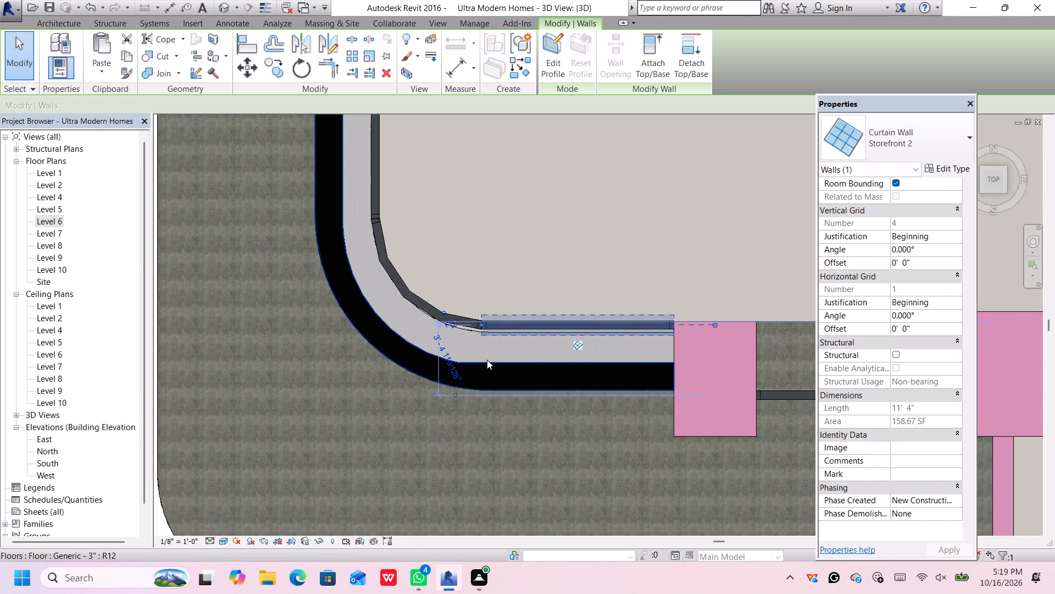
scroll(487, 356, down, 15)
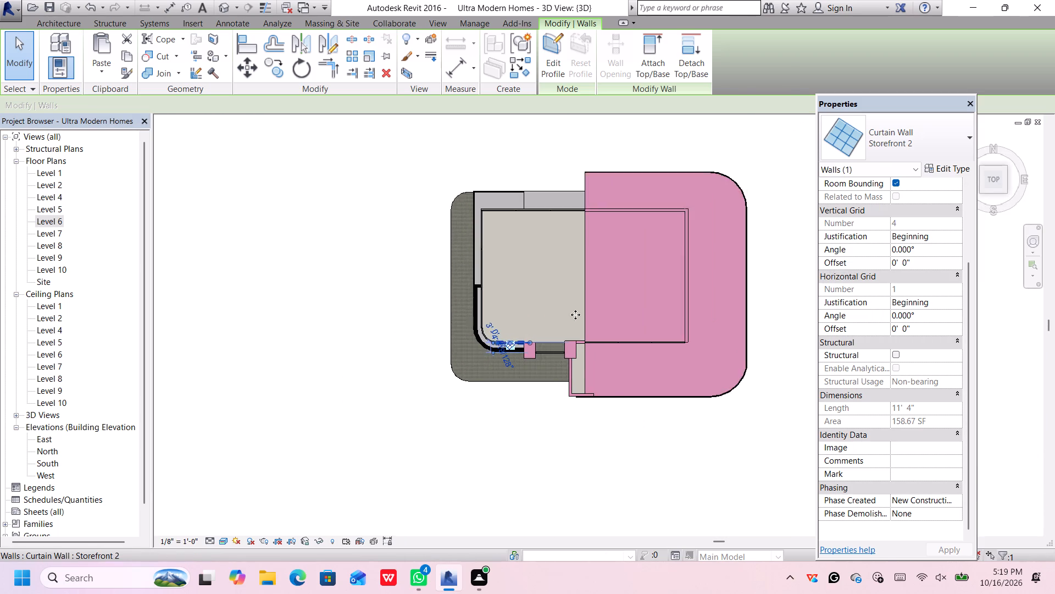
Open the South elevation and examine the wall tops against the level lines.
click(44, 459)
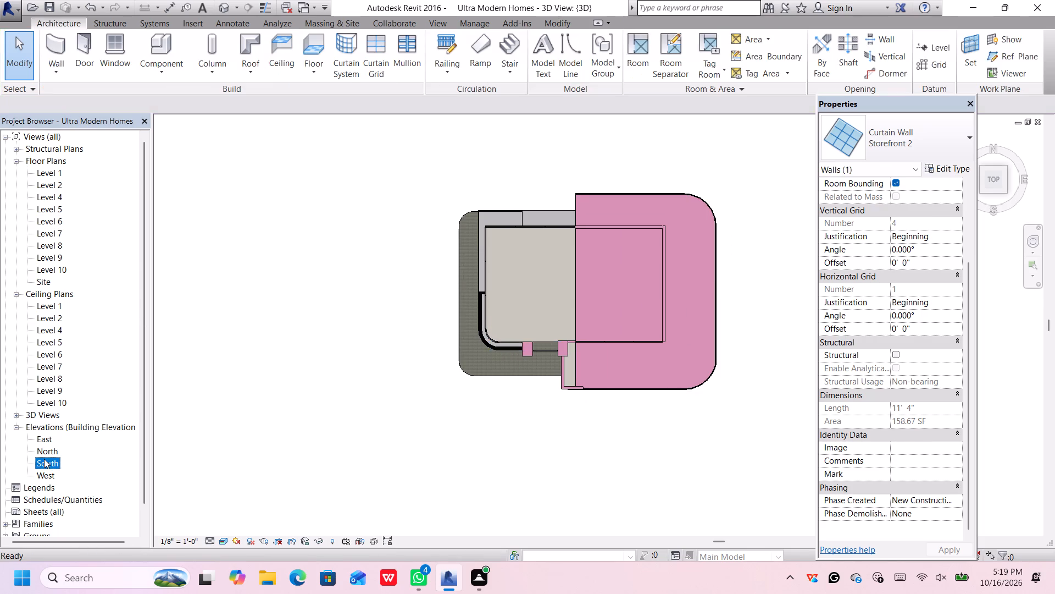
click(45, 459)
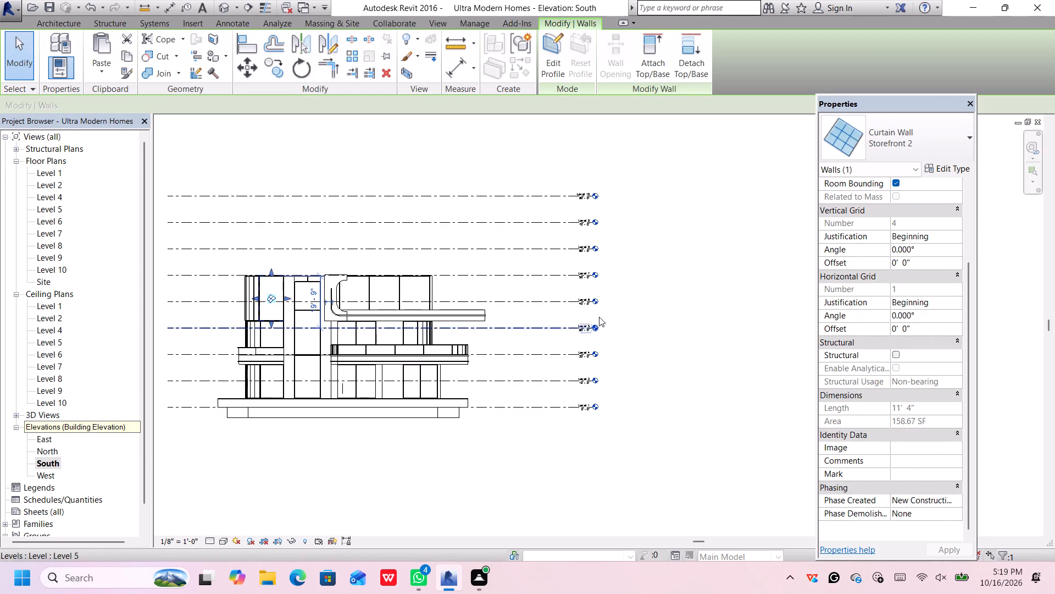
scroll(588, 281, up, 7)
scroll(589, 282, down, 5)
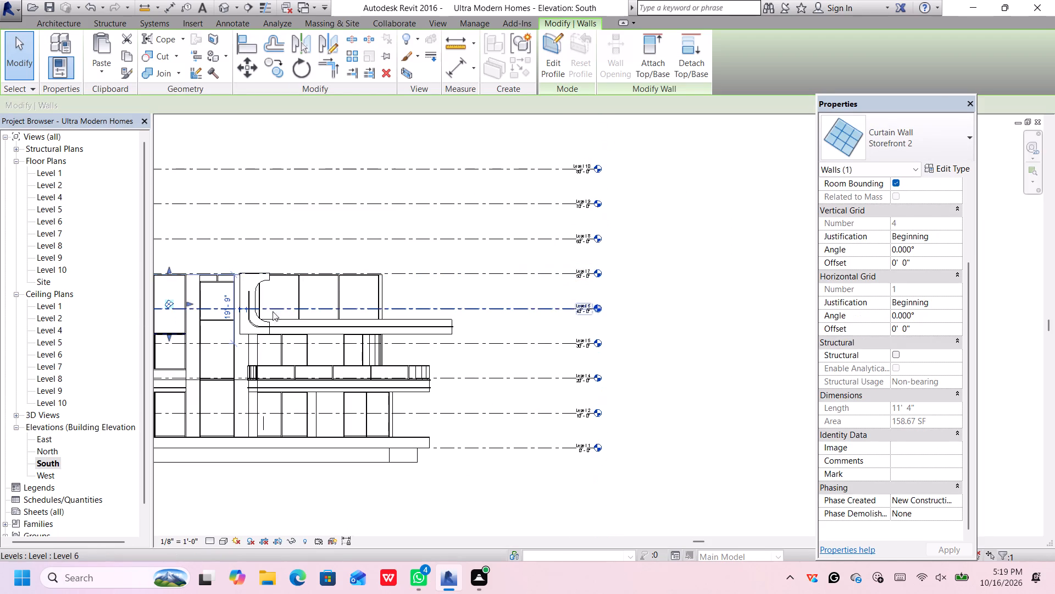
scroll(159, 318, down, 2)
middle_drag(338, 265, 449, 264)
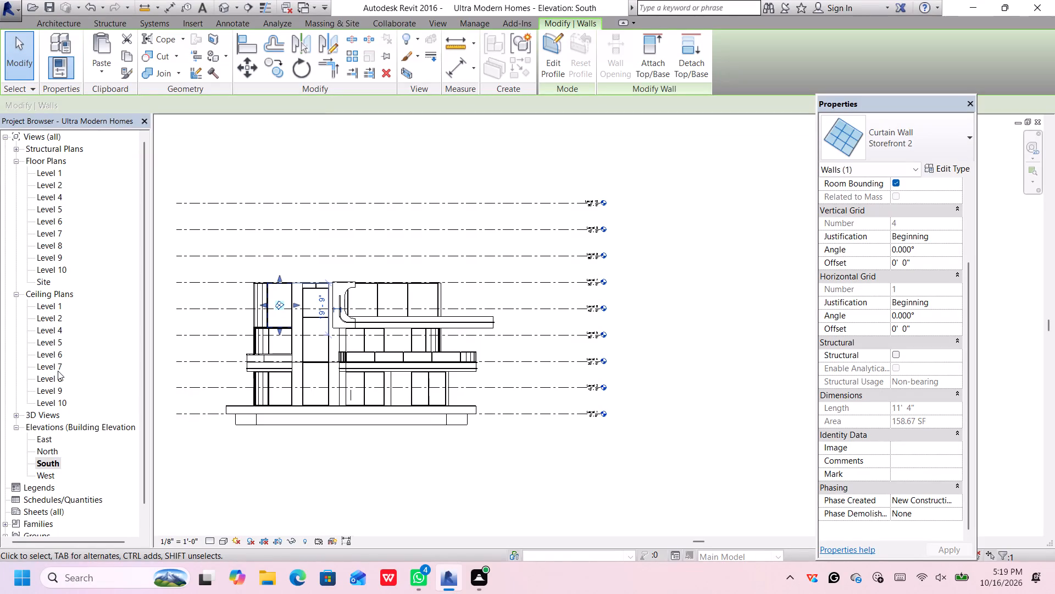
Open the Level 7 floor plan, bring the top-floor wall outline into view and dismiss the blank notification card.
double_click(57, 234)
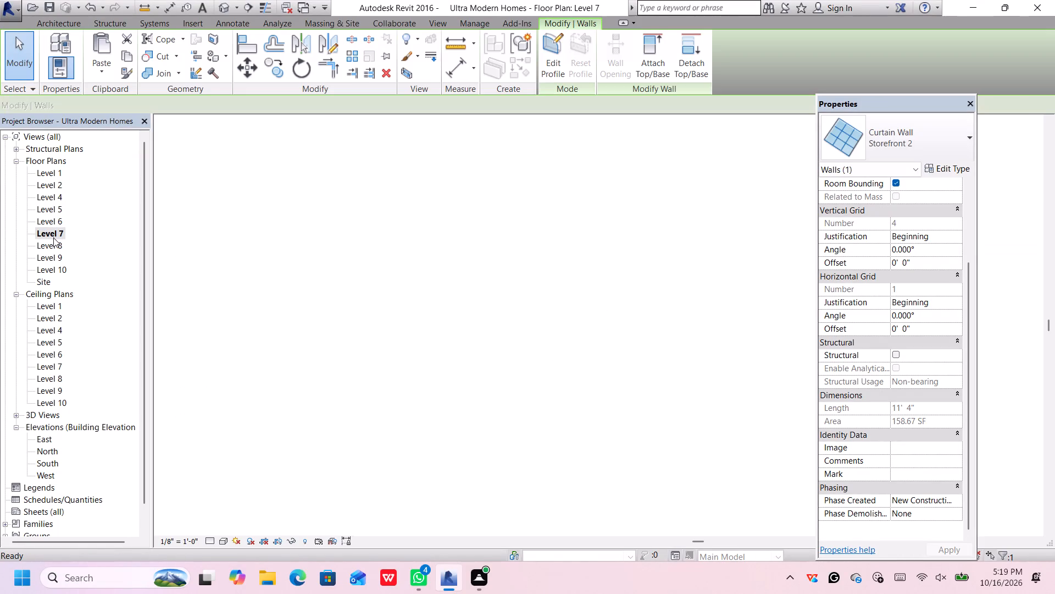
scroll(349, 234, down, 1)
scroll(352, 237, up, 1)
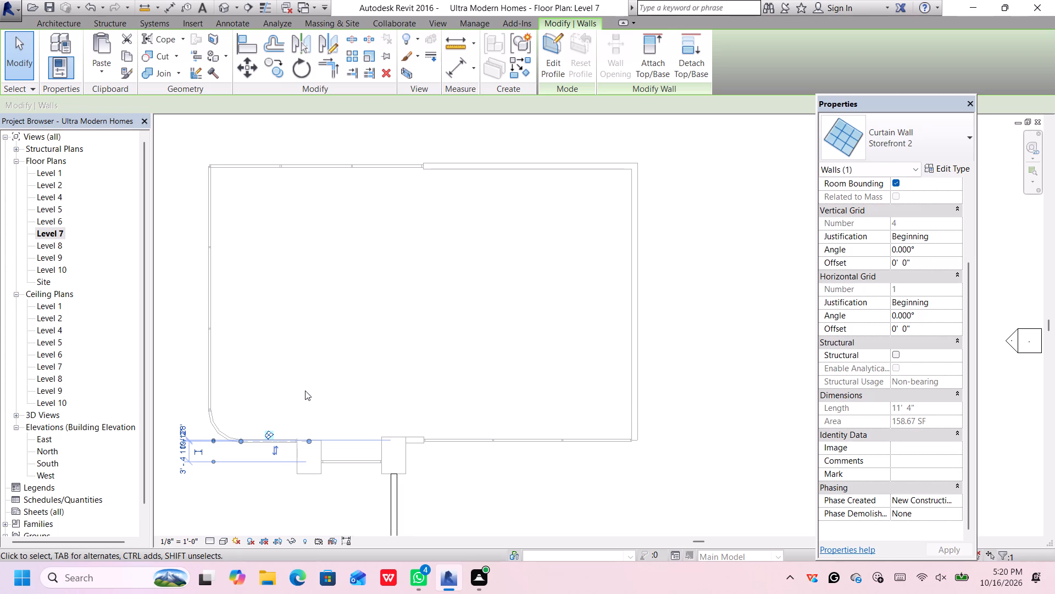
middle_drag(360, 425, 415, 415)
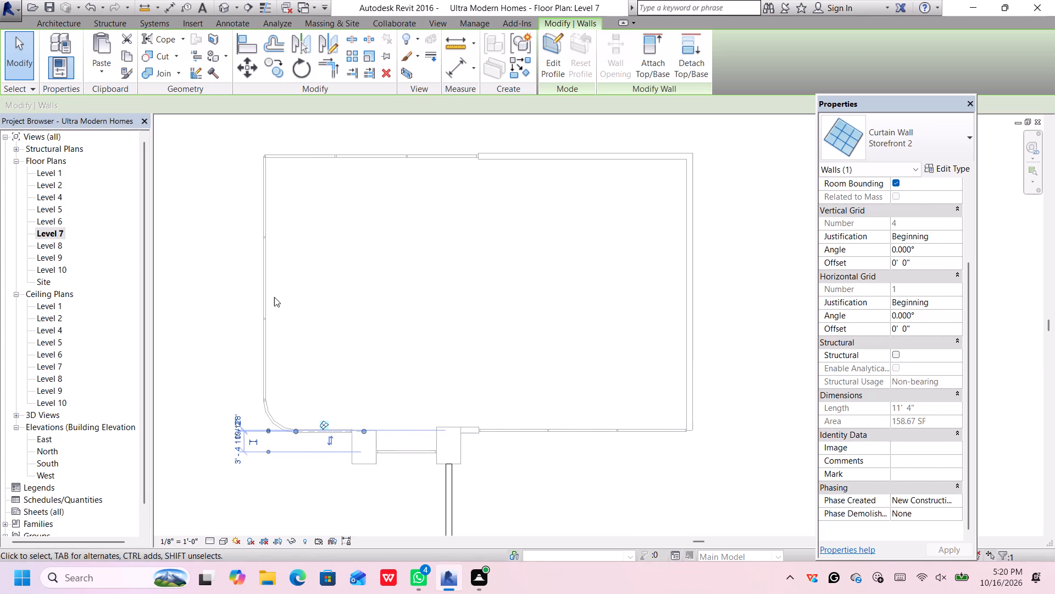
middle_drag(354, 302, 356, 321)
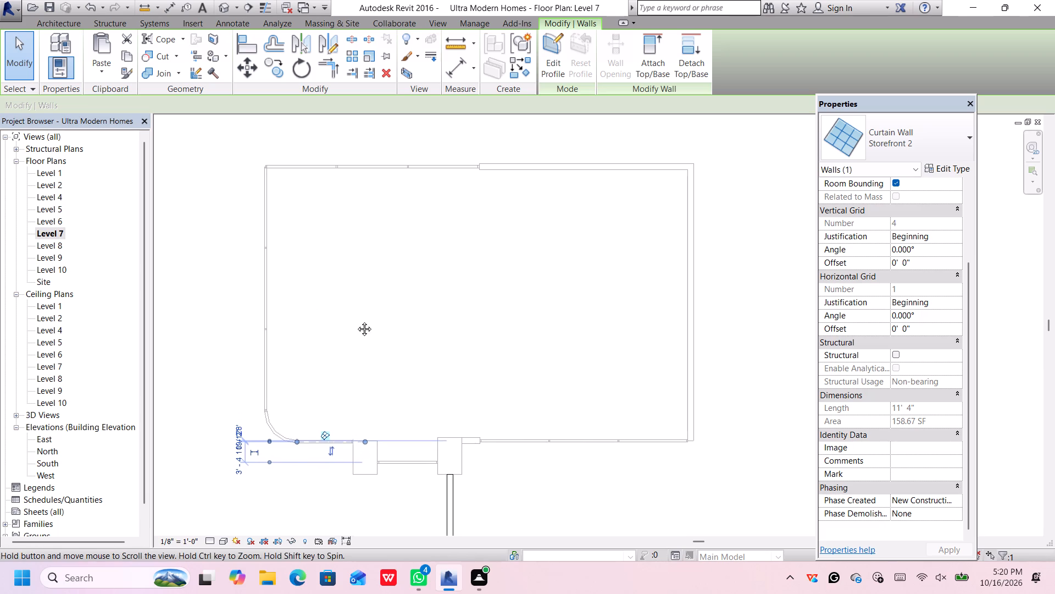
middle_drag(356, 321, 356, 334)
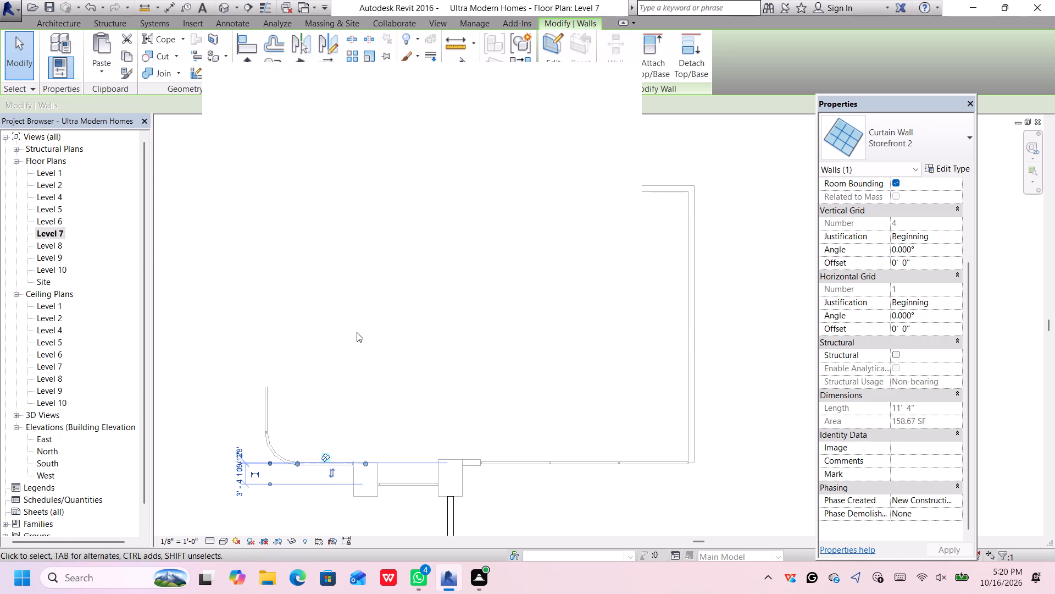
middle_drag(387, 317, 369, 318)
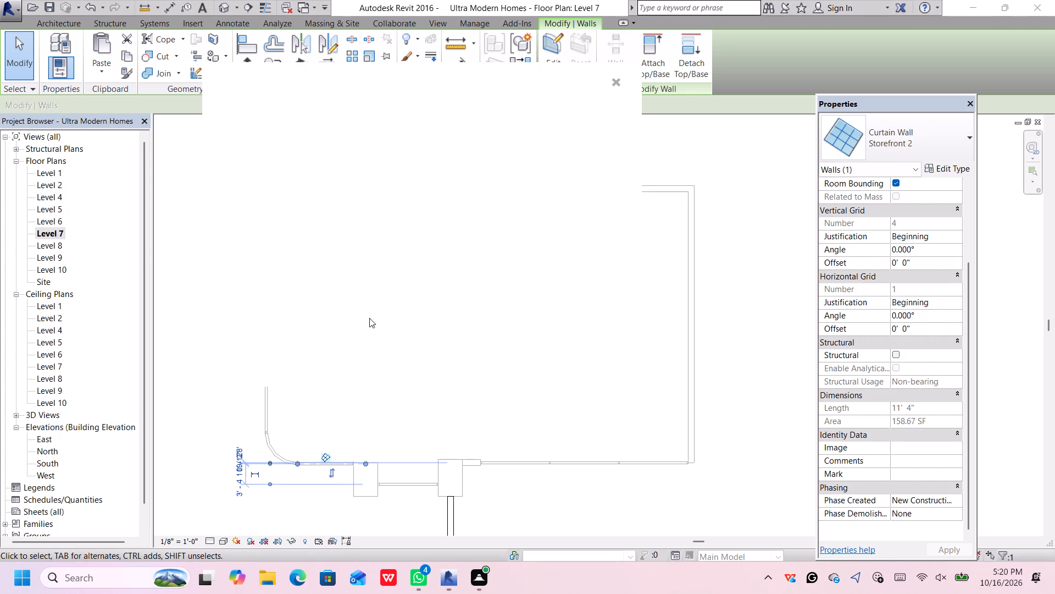
middle_drag(369, 318, 360, 320)
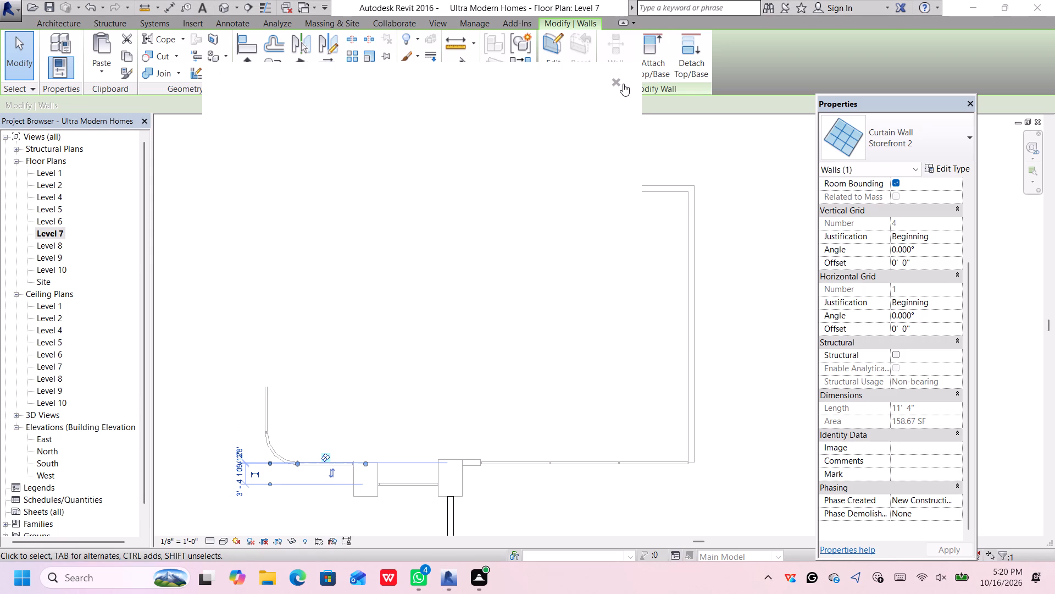
click(626, 85)
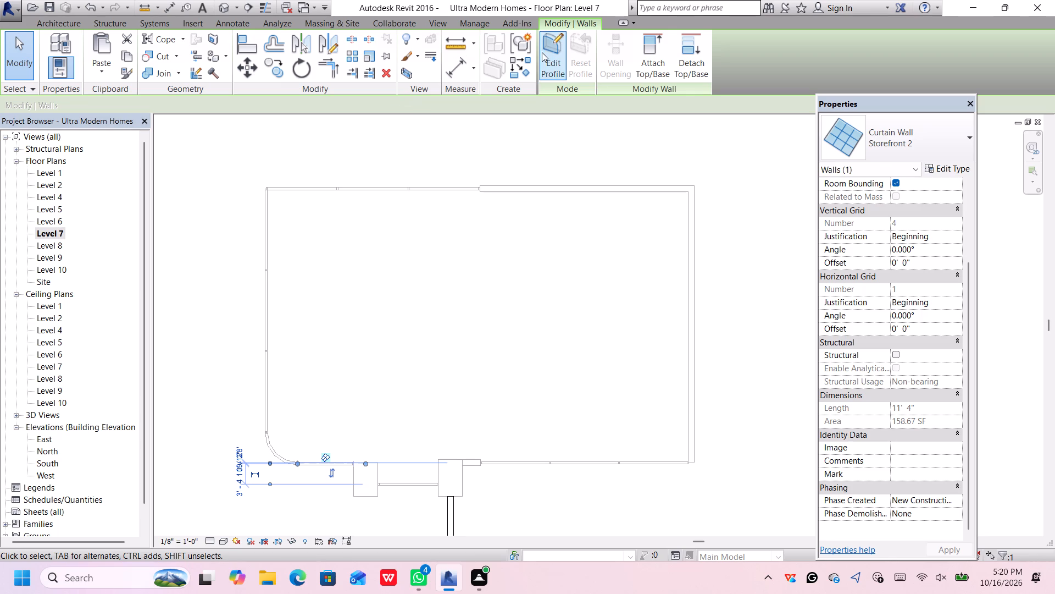
Start a new floor on Level 7 and save the project.
click(71, 14)
click(73, 23)
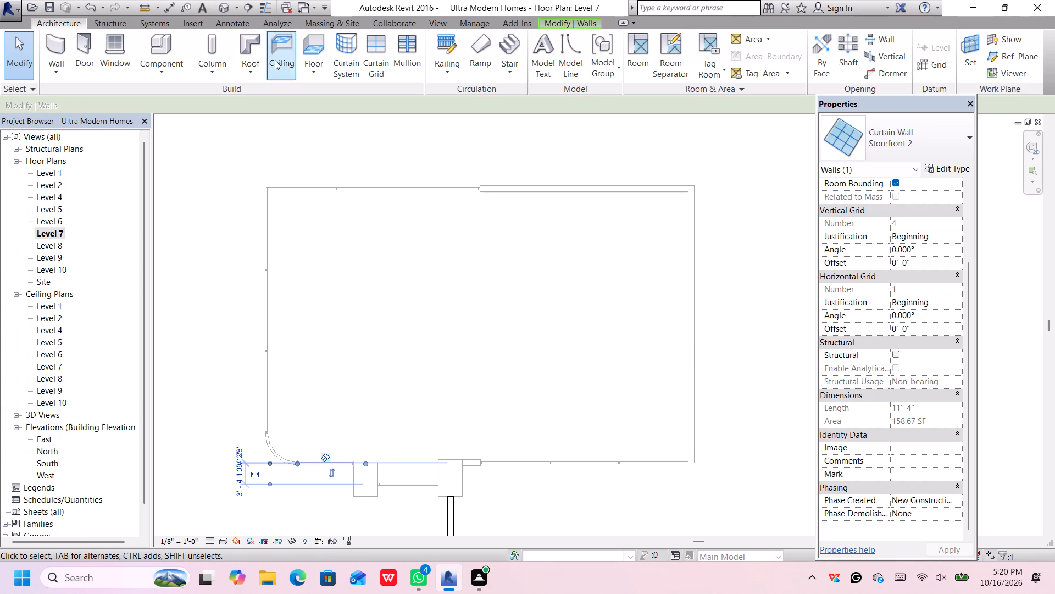
click(303, 45)
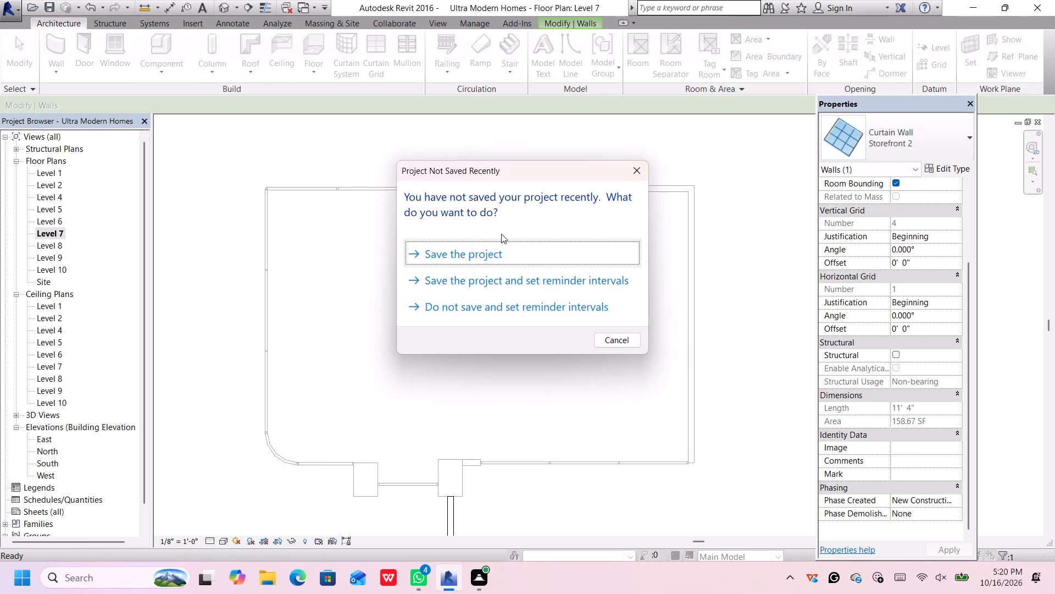
click(509, 251)
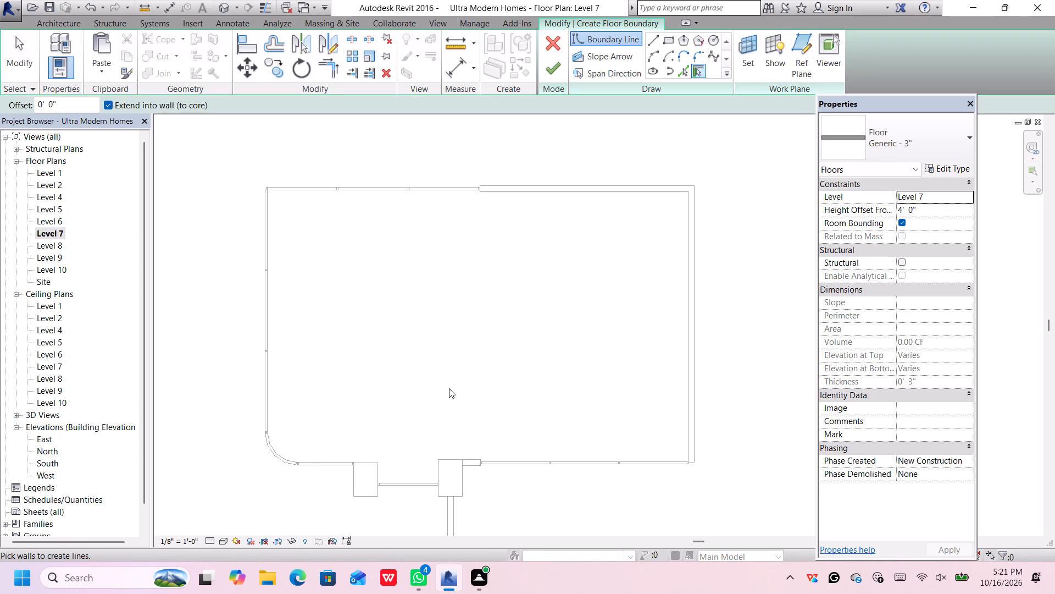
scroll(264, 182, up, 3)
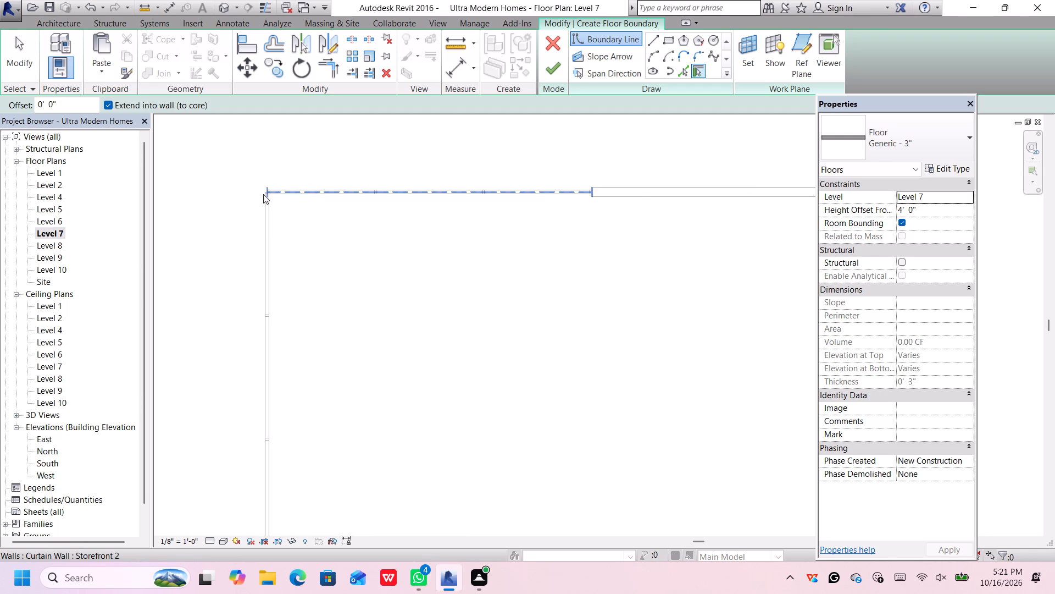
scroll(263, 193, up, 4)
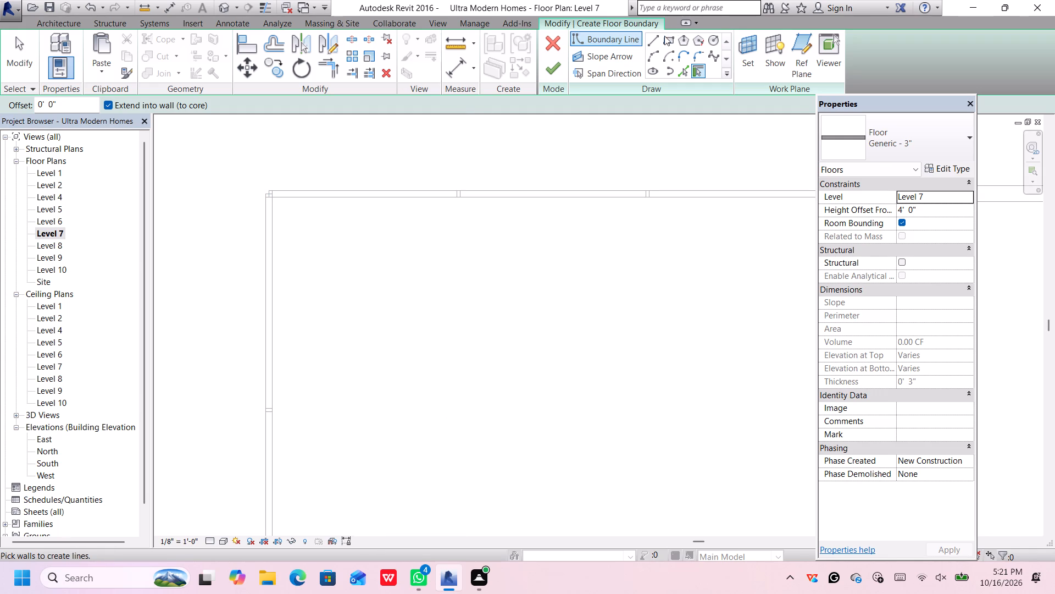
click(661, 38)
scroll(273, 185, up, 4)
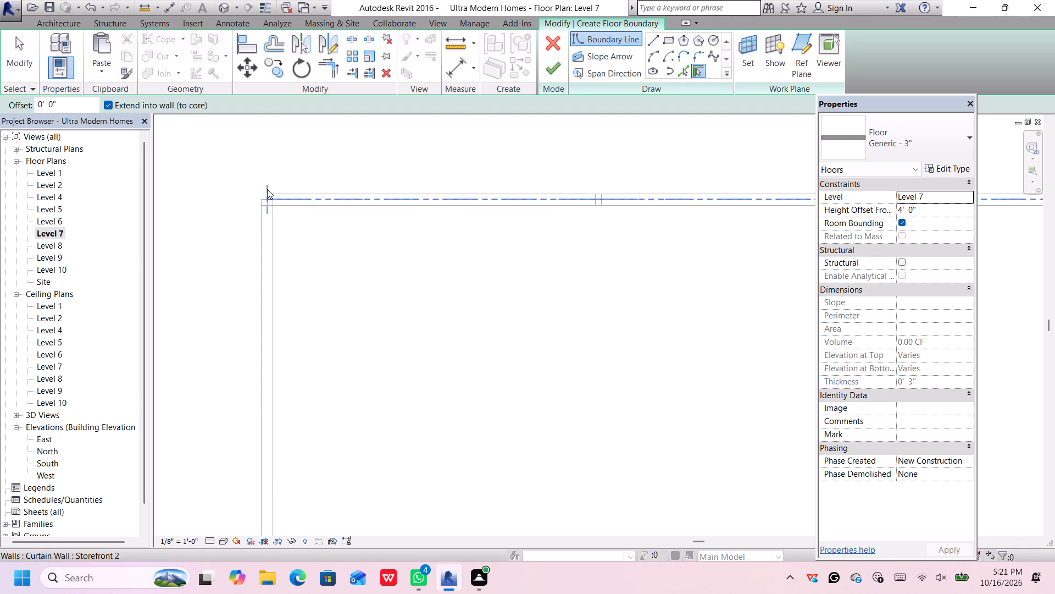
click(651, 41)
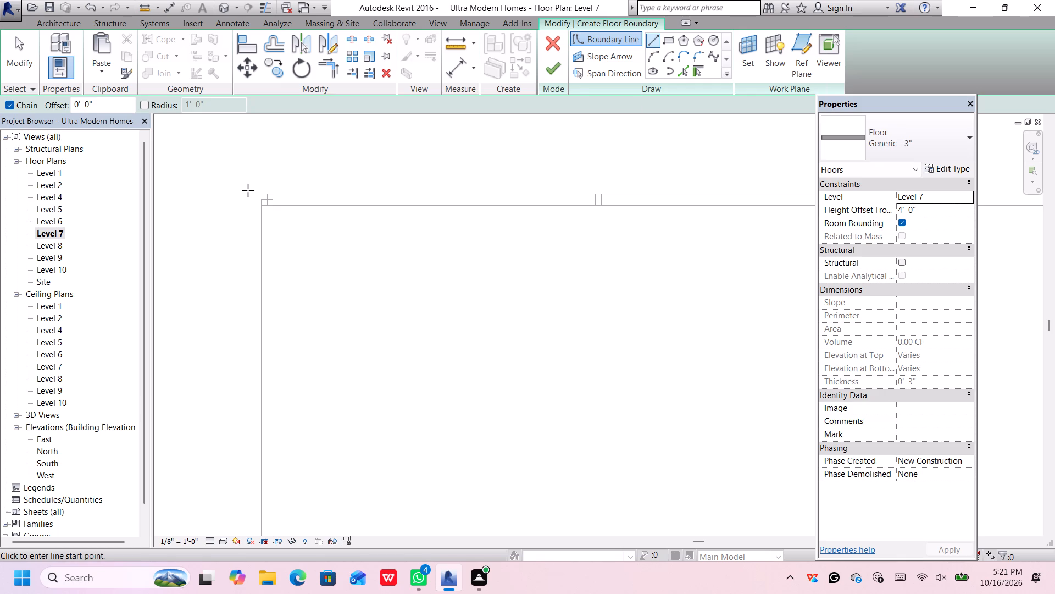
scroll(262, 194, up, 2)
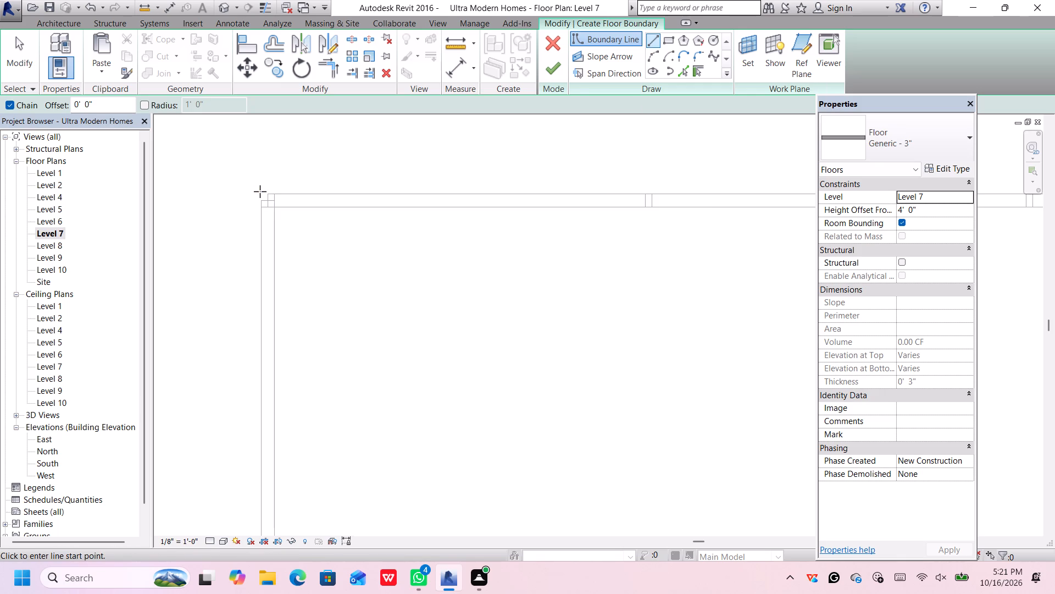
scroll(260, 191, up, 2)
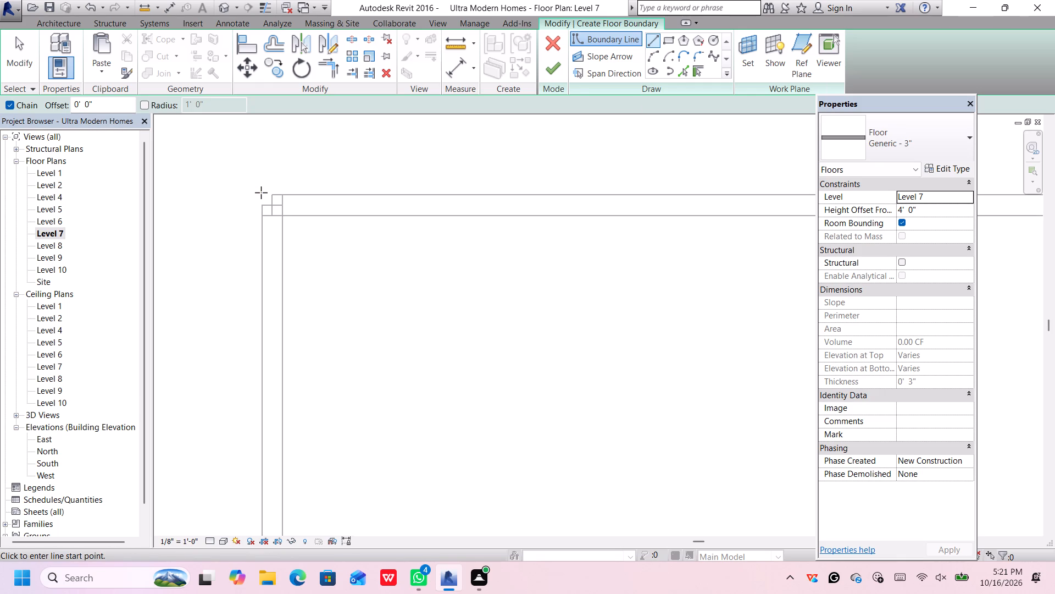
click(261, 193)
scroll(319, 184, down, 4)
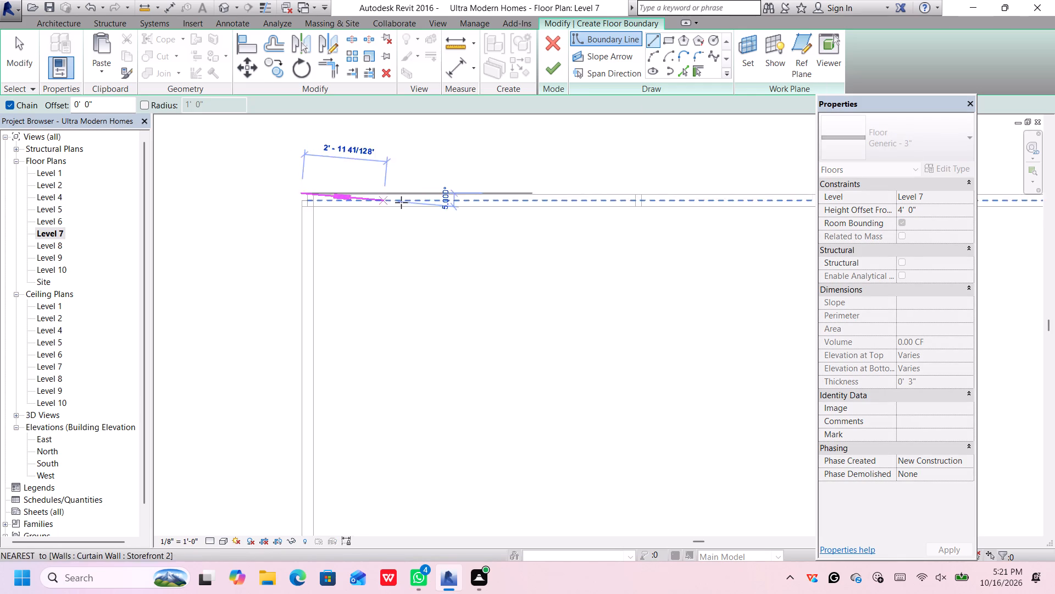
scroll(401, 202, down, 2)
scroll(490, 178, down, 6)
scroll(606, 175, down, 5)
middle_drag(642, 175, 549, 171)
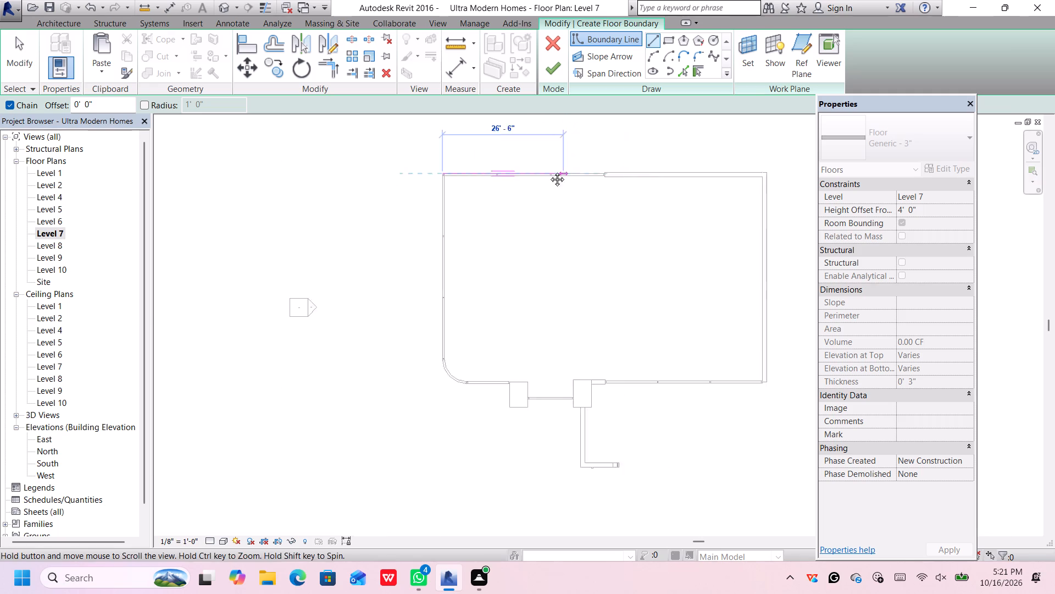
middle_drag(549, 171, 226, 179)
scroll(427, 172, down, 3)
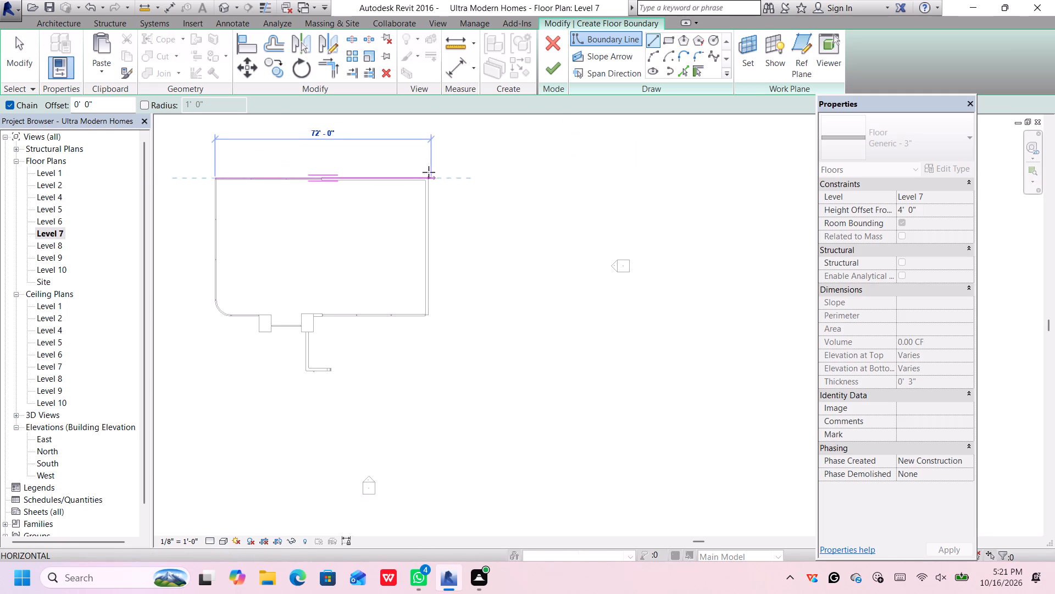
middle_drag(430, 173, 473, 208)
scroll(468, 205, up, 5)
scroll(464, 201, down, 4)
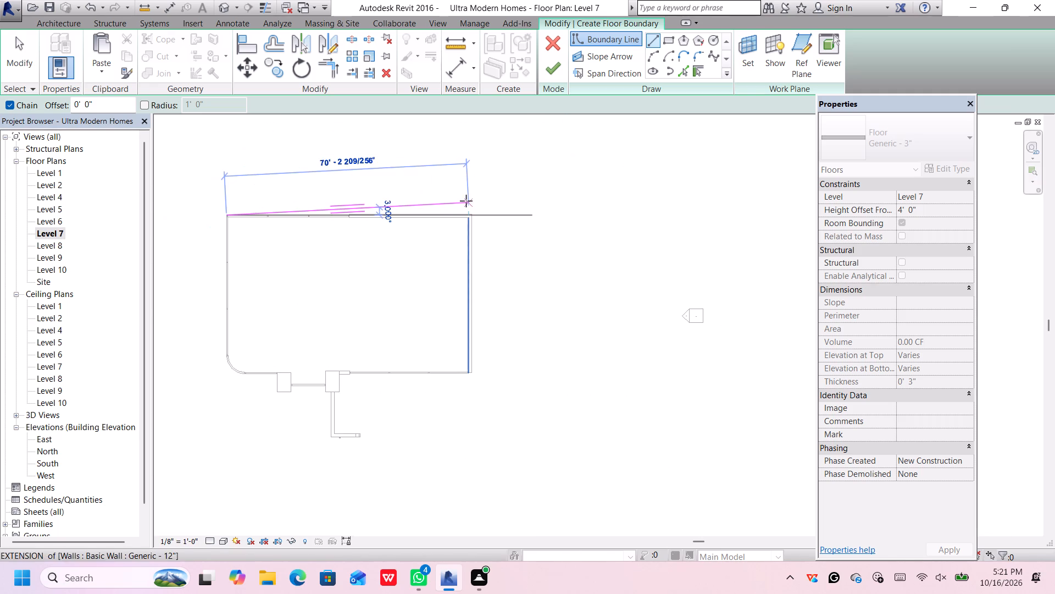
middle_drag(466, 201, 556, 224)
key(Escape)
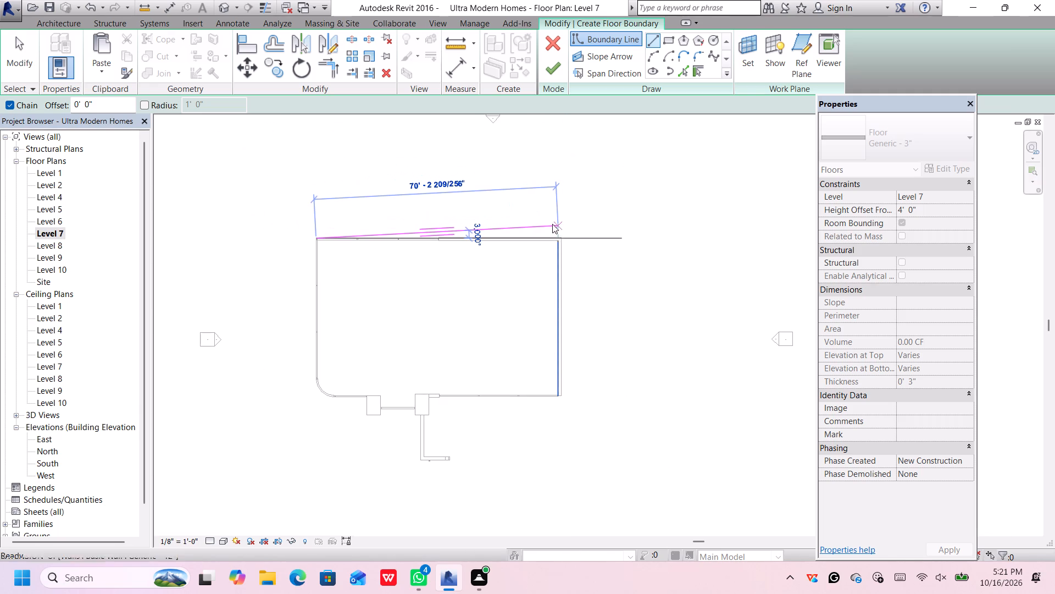
Sketch the east floor boundary line from the outer northeast wall corner about 46'-4" south to the south wall's outer-face line, dismissing the notification card.
scroll(590, 235, up, 5)
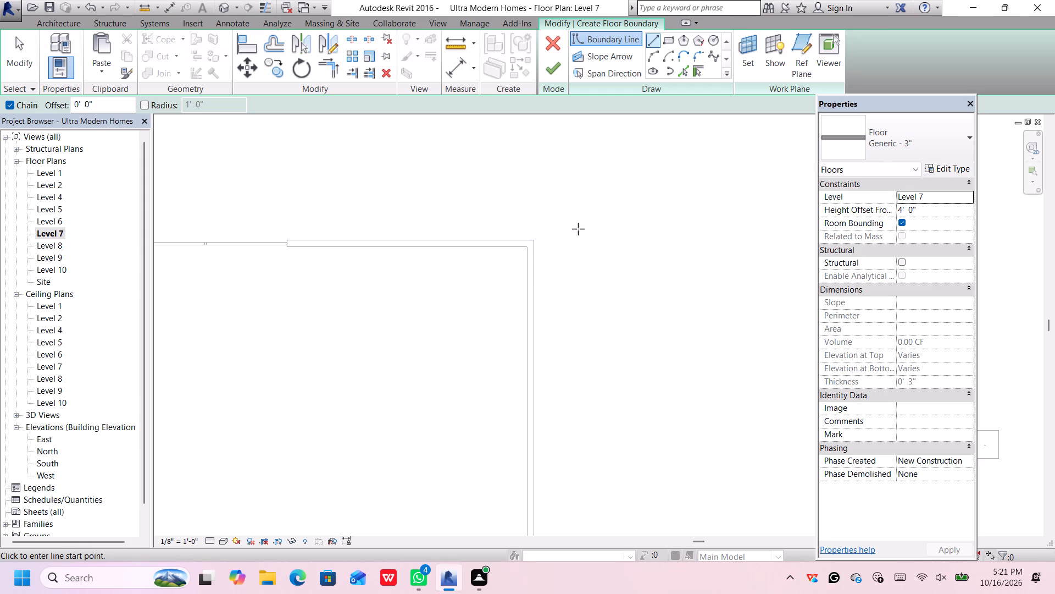
scroll(579, 226, up, 3)
scroll(501, 236, up, 1)
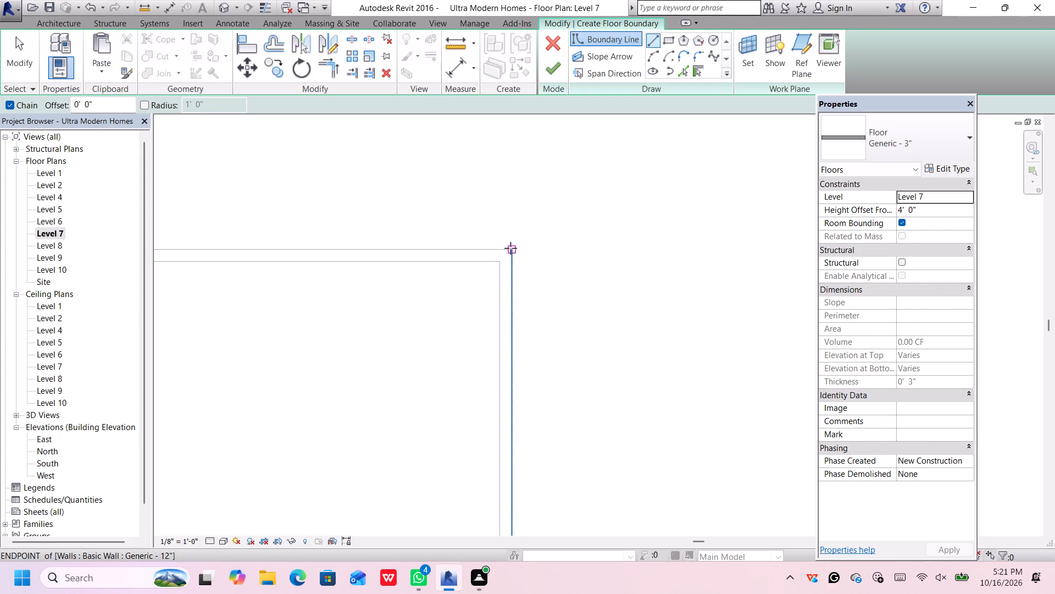
click(510, 248)
scroll(510, 248, down, 11)
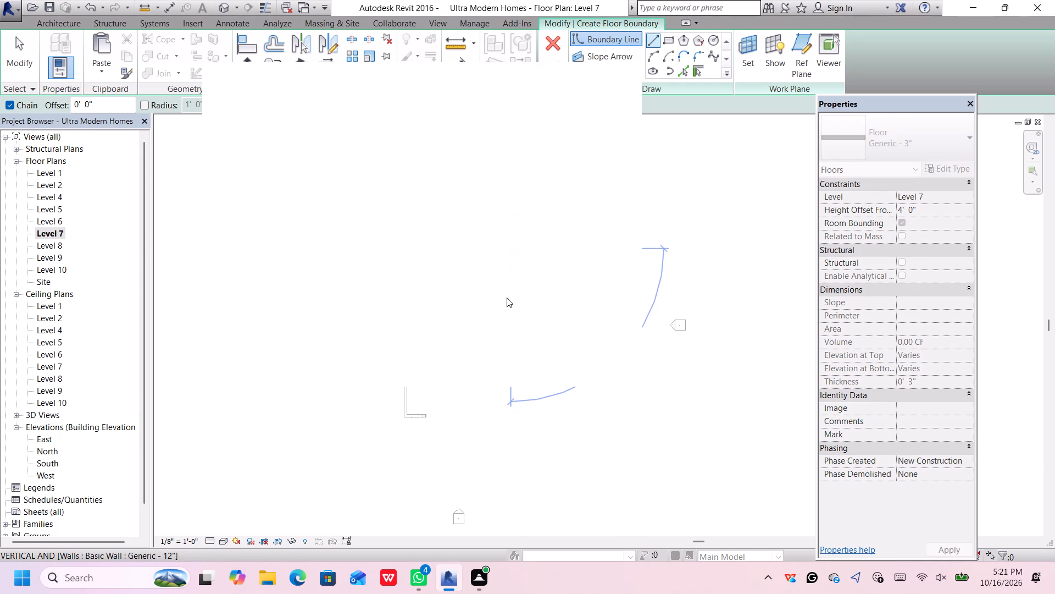
click(615, 83)
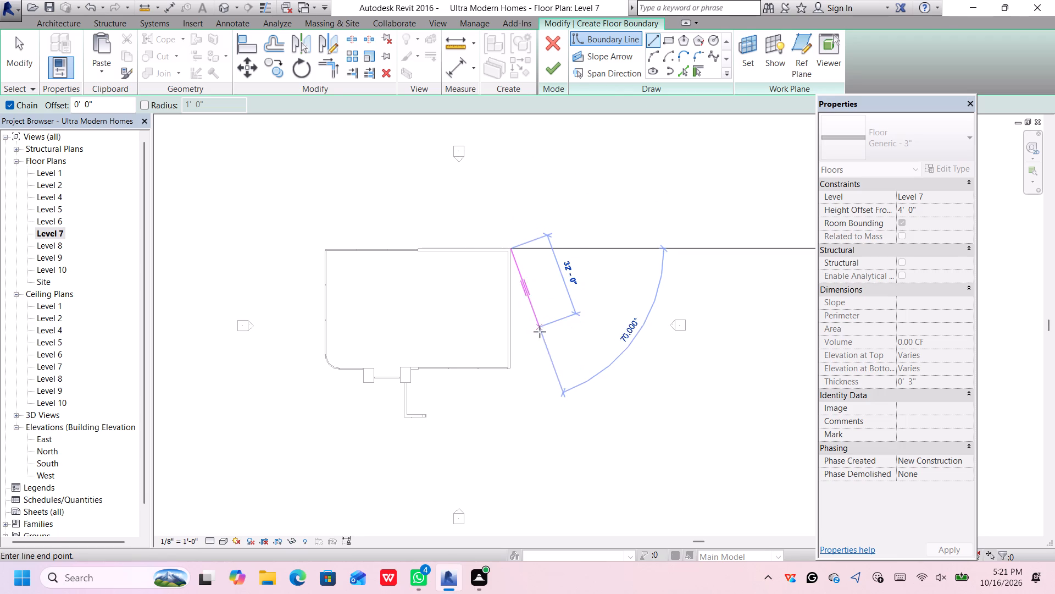
middle_drag(534, 333, 614, 349)
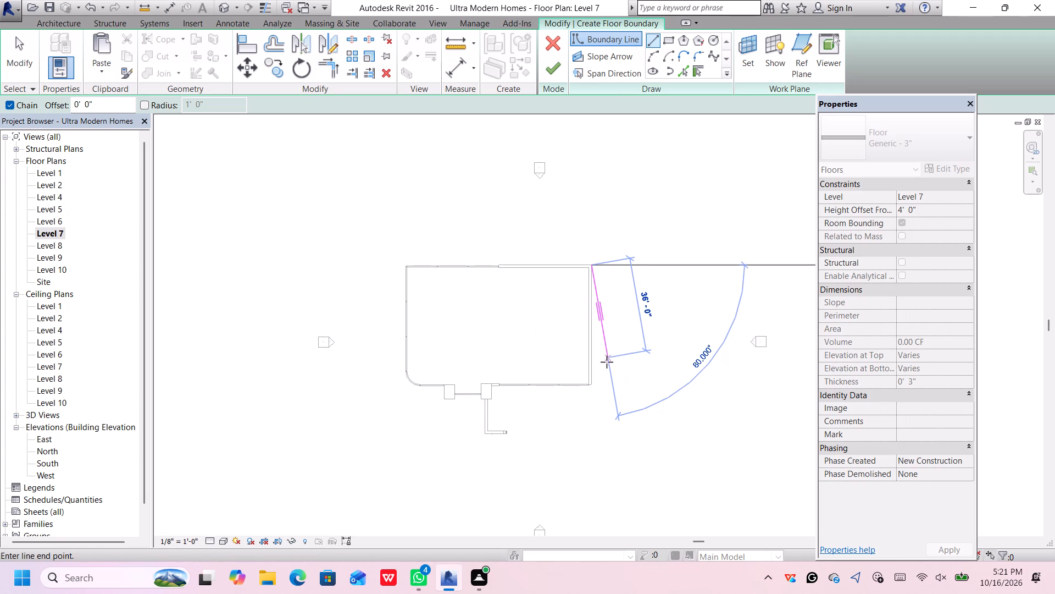
scroll(591, 377, up, 5)
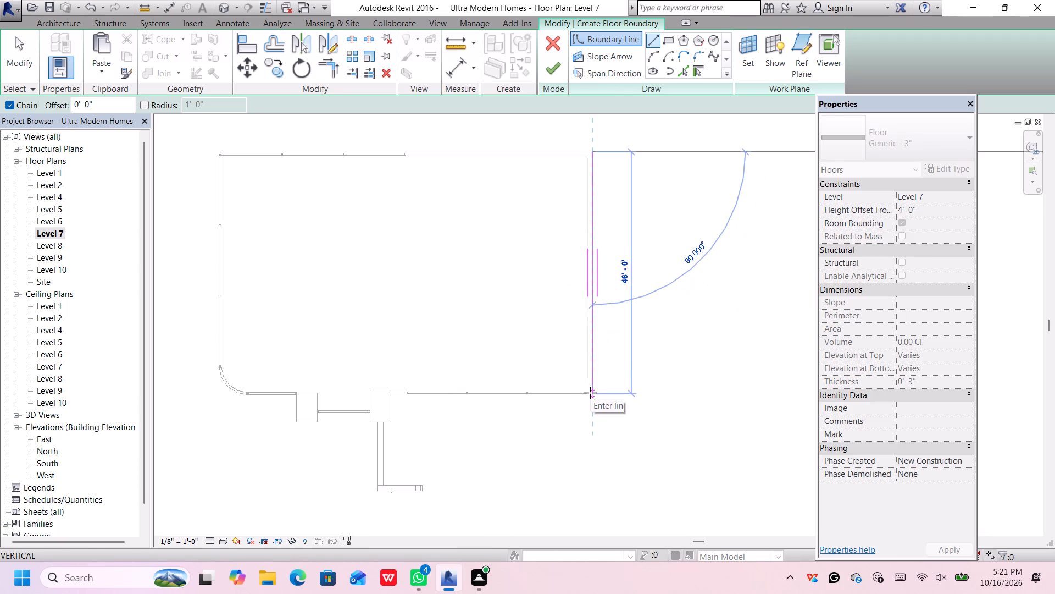
scroll(591, 394, up, 5)
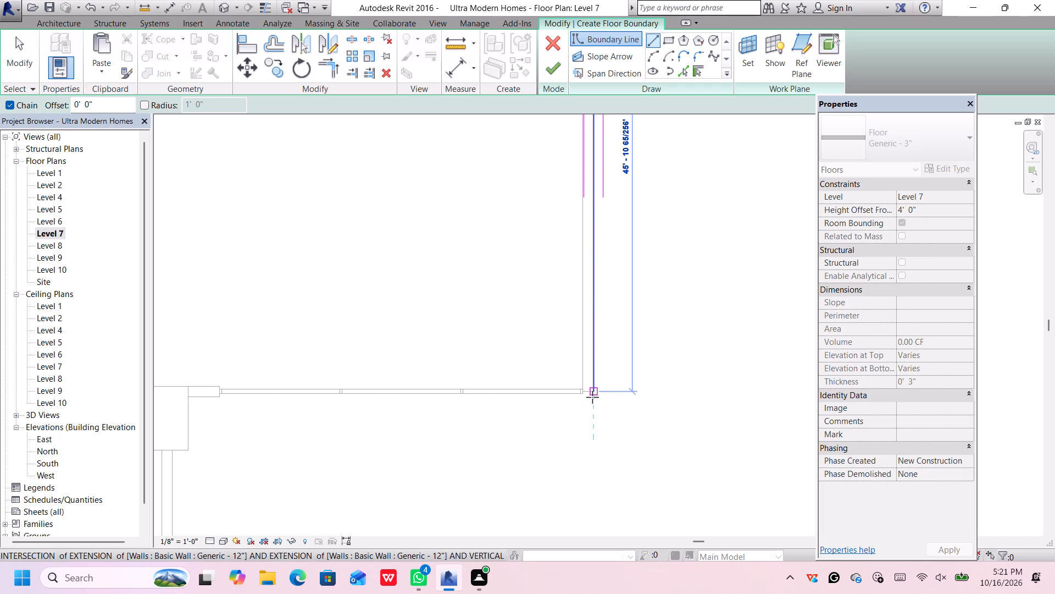
scroll(592, 396, up, 9)
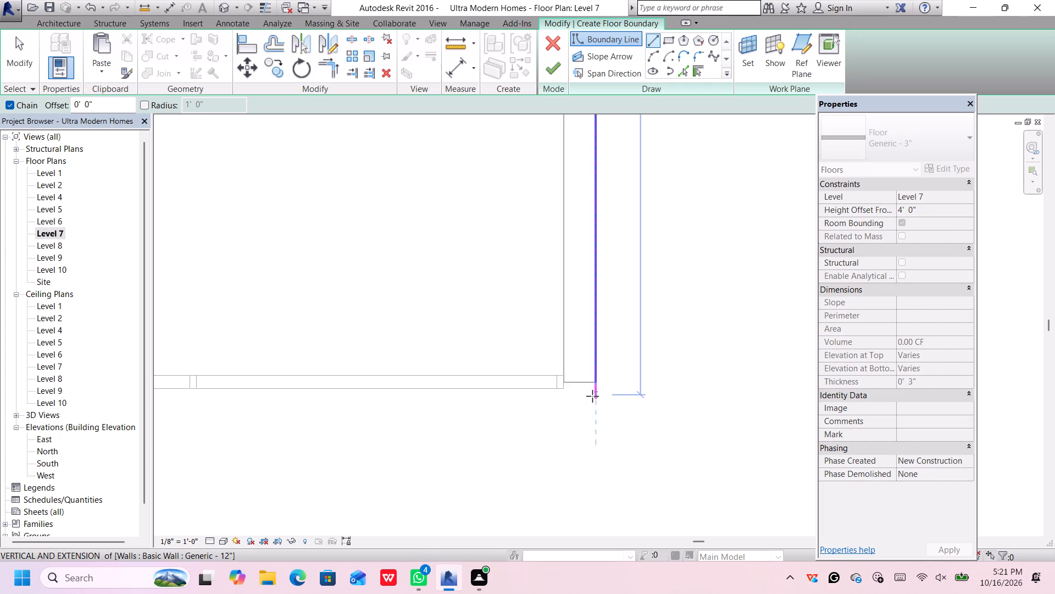
scroll(592, 396, up, 3)
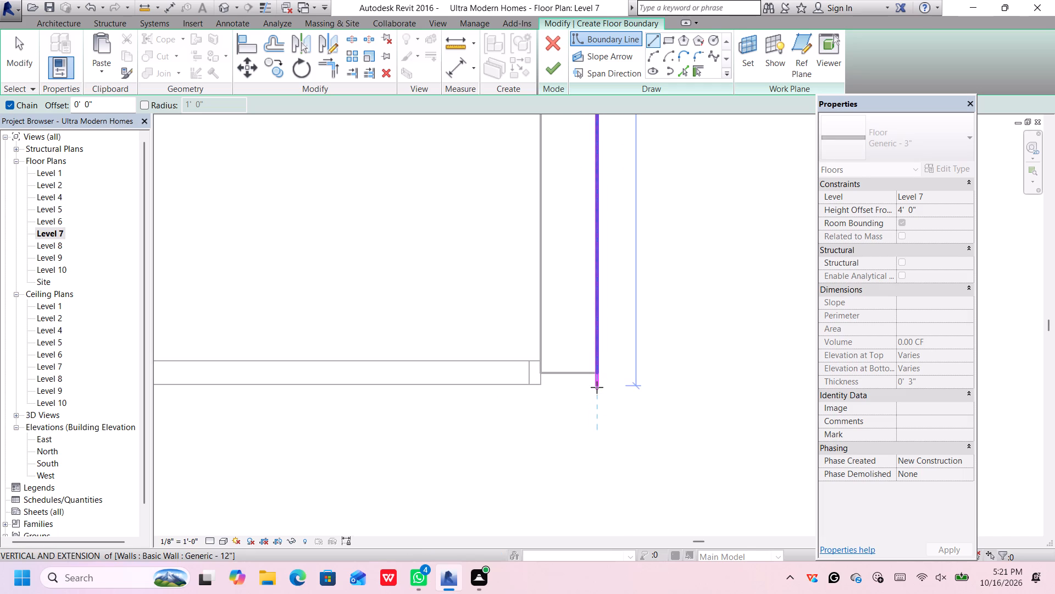
scroll(597, 386, down, 12)
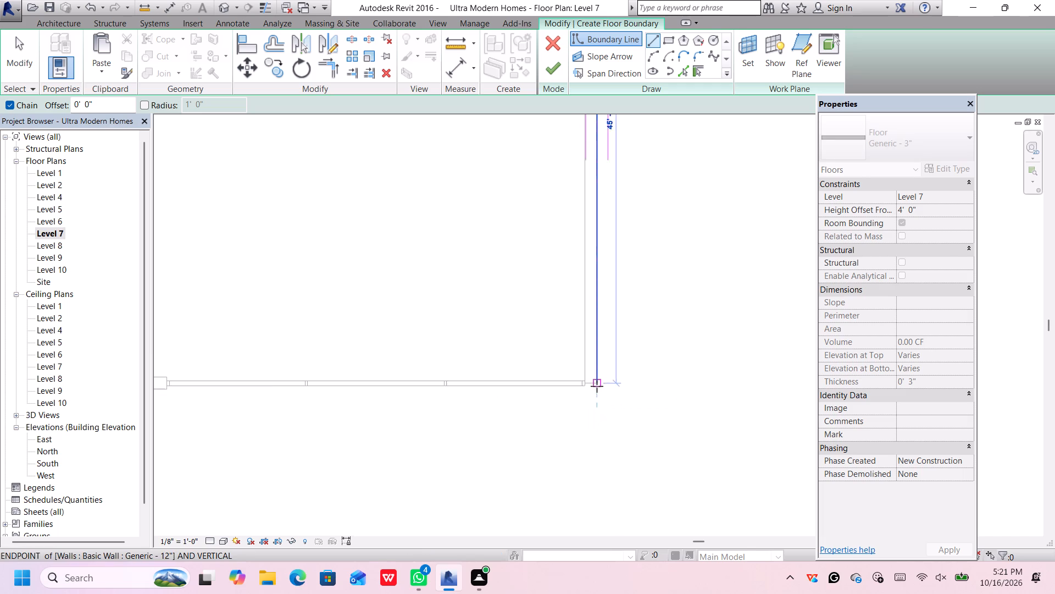
scroll(597, 386, down, 1)
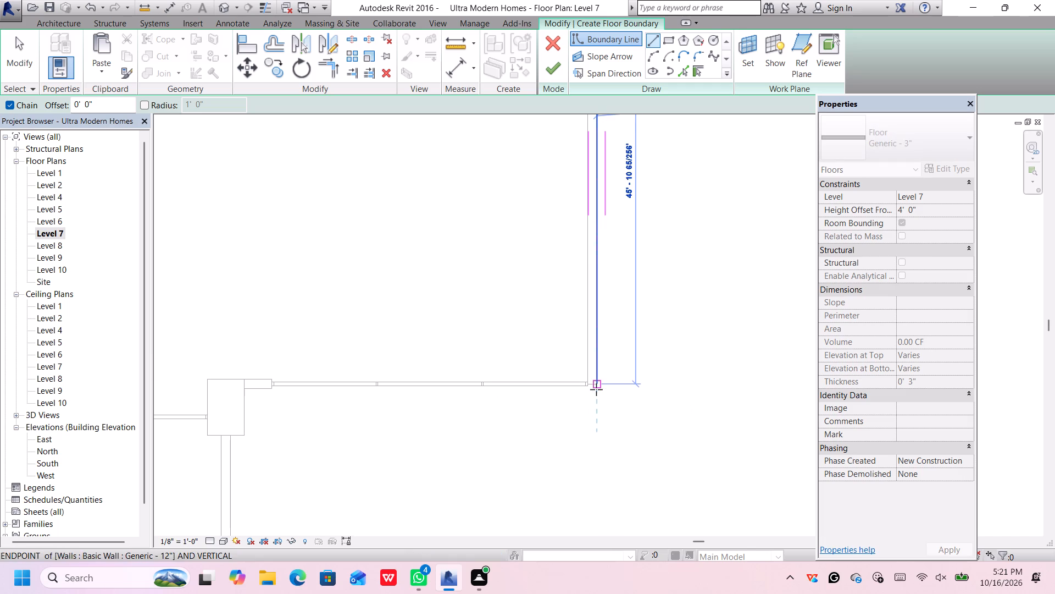
click(597, 392)
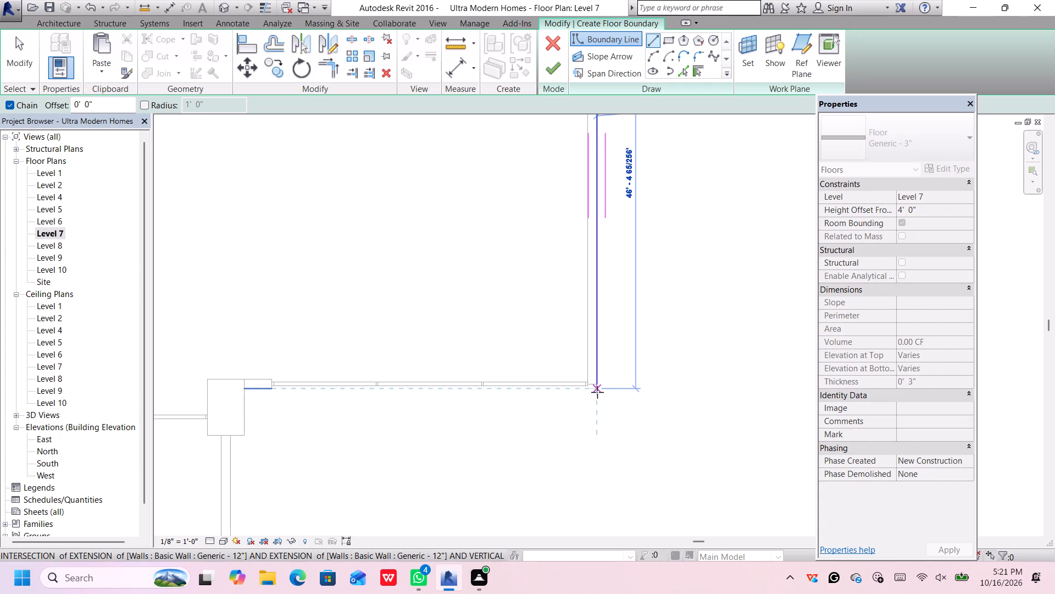
Continue the boundary about 38'-4" west along the south wall to the column's east face, with a 1'-0" jog north to the wall's inner face.
scroll(462, 394, down, 1)
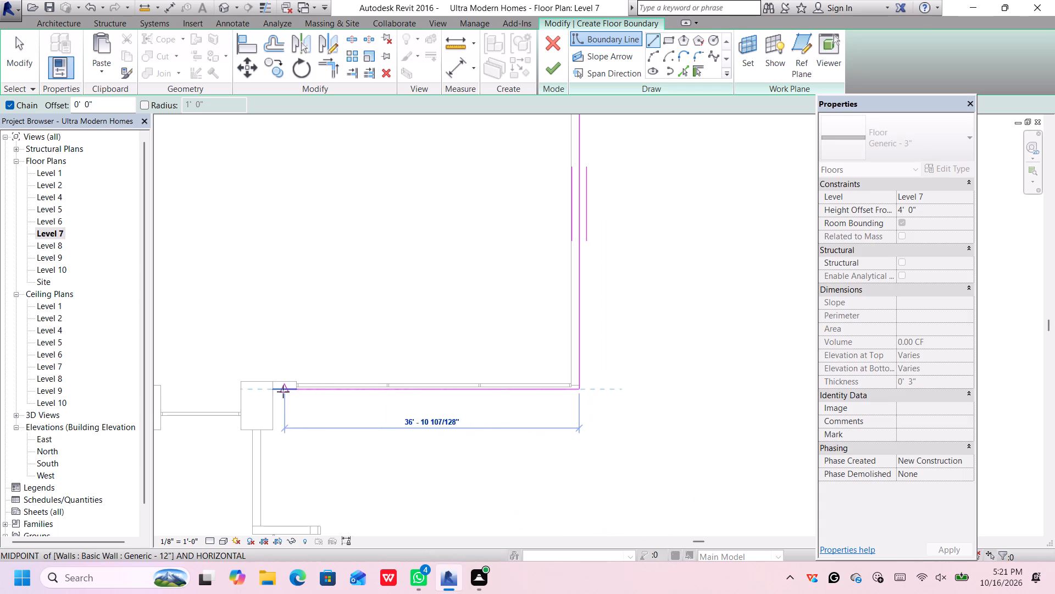
scroll(283, 392, down, 3)
middle_drag(284, 391, 430, 421)
scroll(425, 421, up, 1)
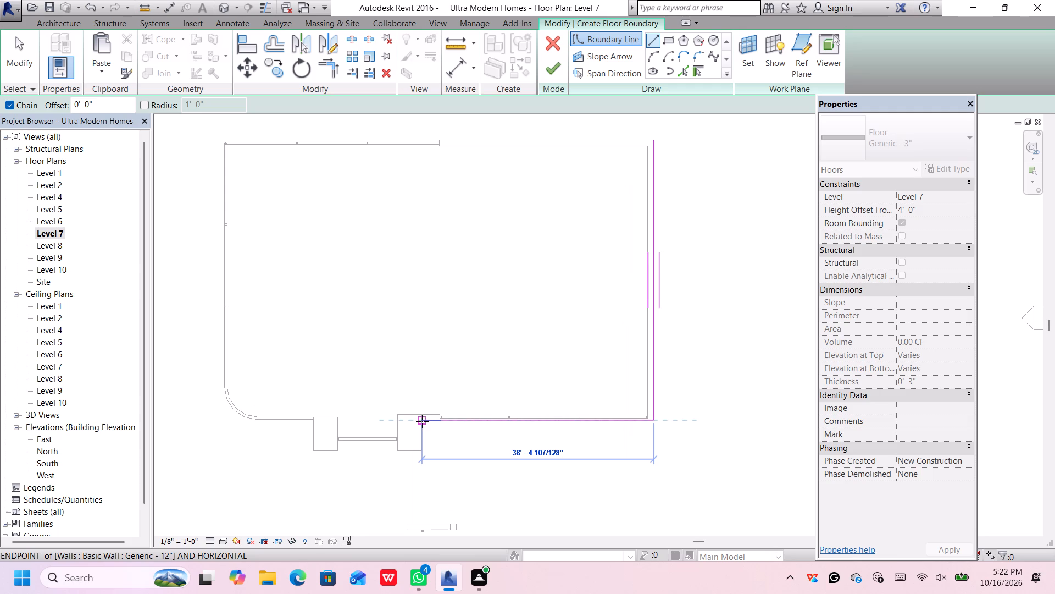
click(422, 421)
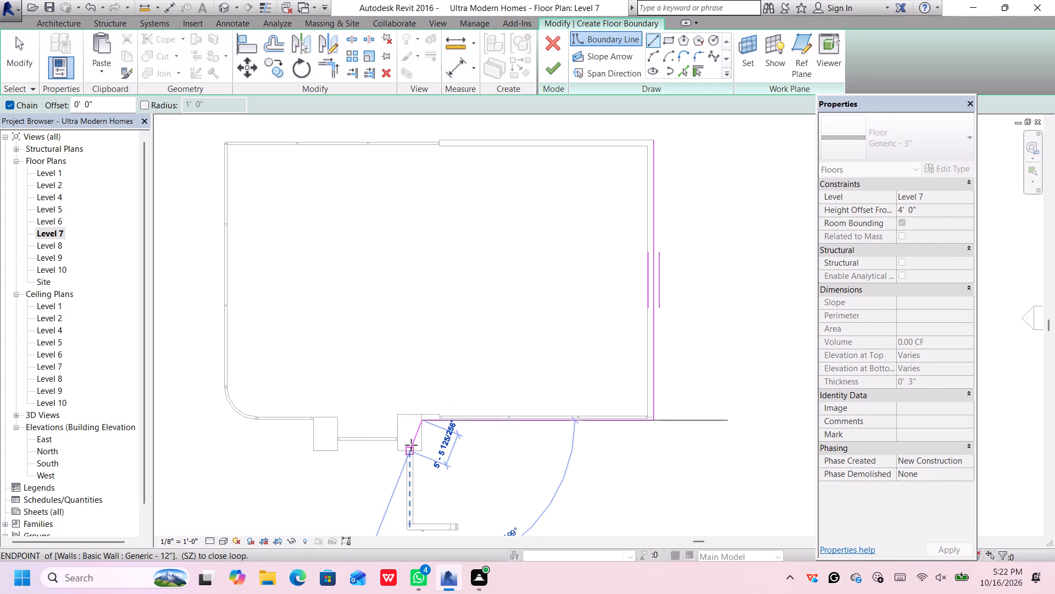
scroll(421, 414, up, 3)
click(422, 414)
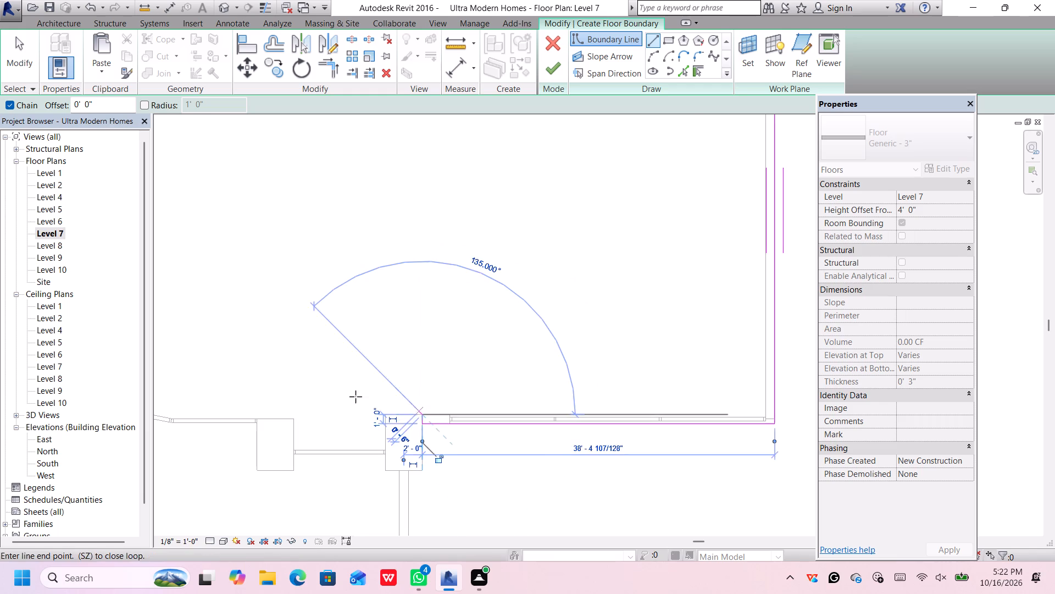
Continue the boundary 27'-4" west past both columns to the point in line with the start of the curved southwest corner.
scroll(284, 401, down, 2)
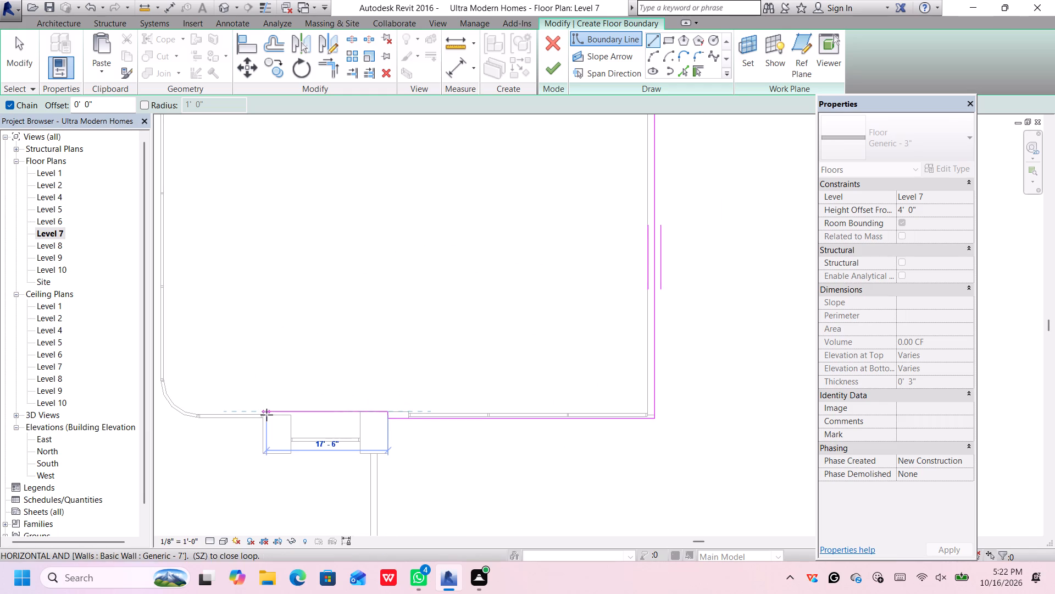
middle_drag(267, 415, 350, 442)
scroll(346, 438, up, 3)
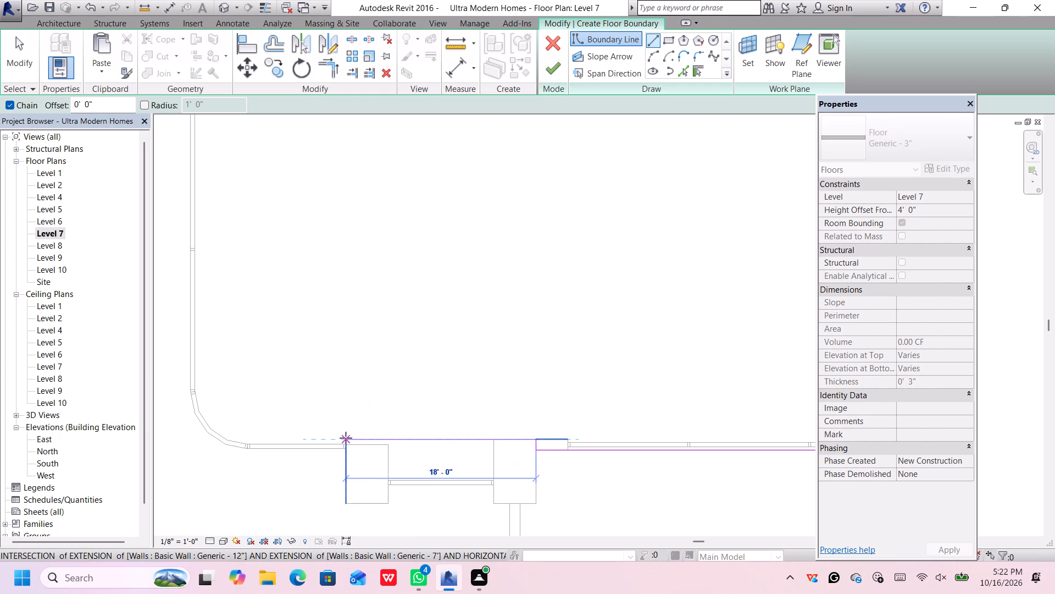
scroll(347, 440, up, 1)
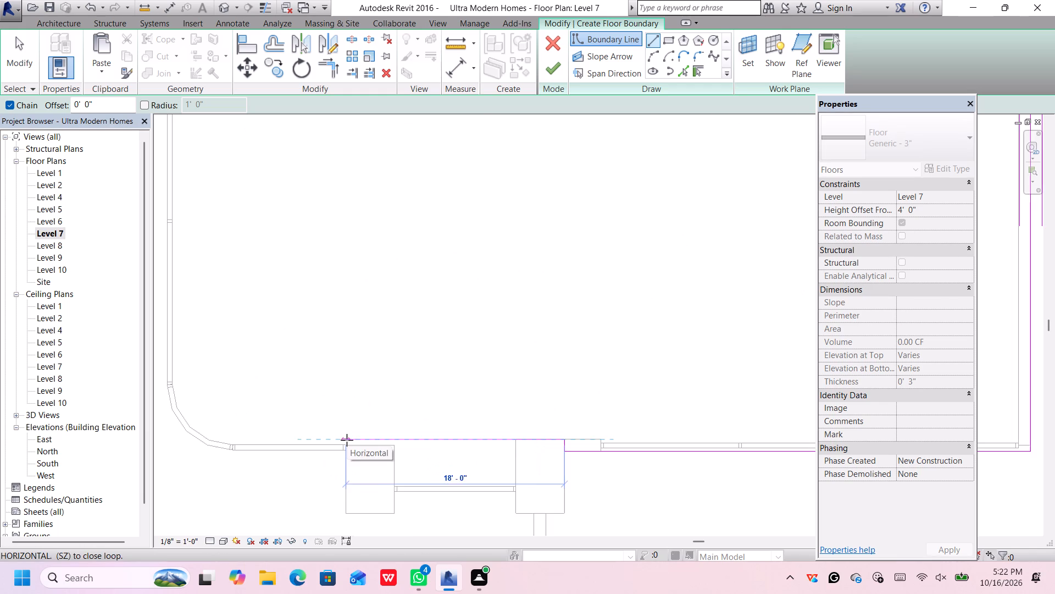
scroll(347, 440, down, 3)
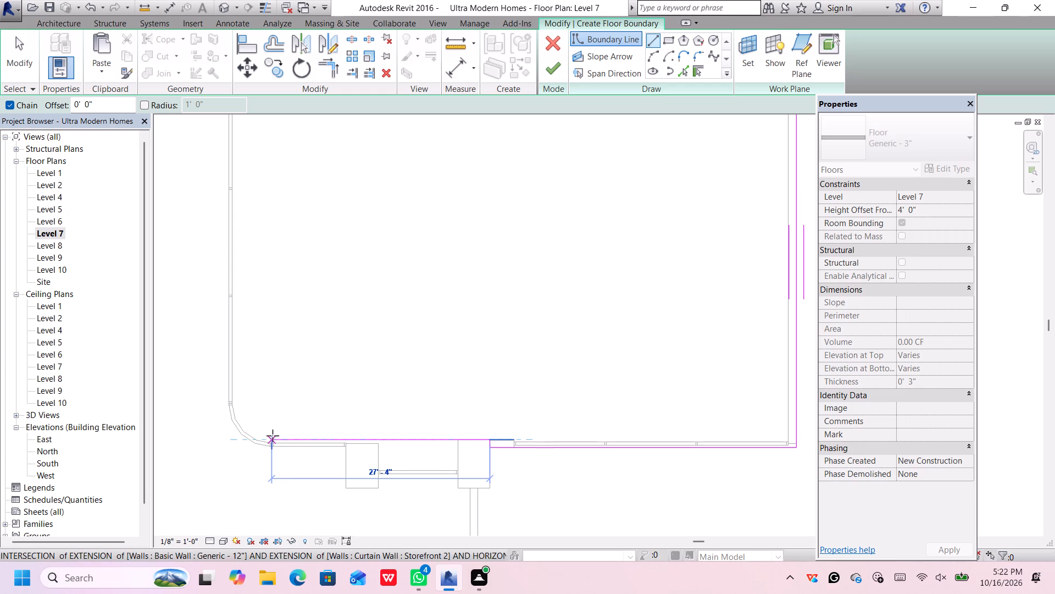
scroll(273, 437, up, 5)
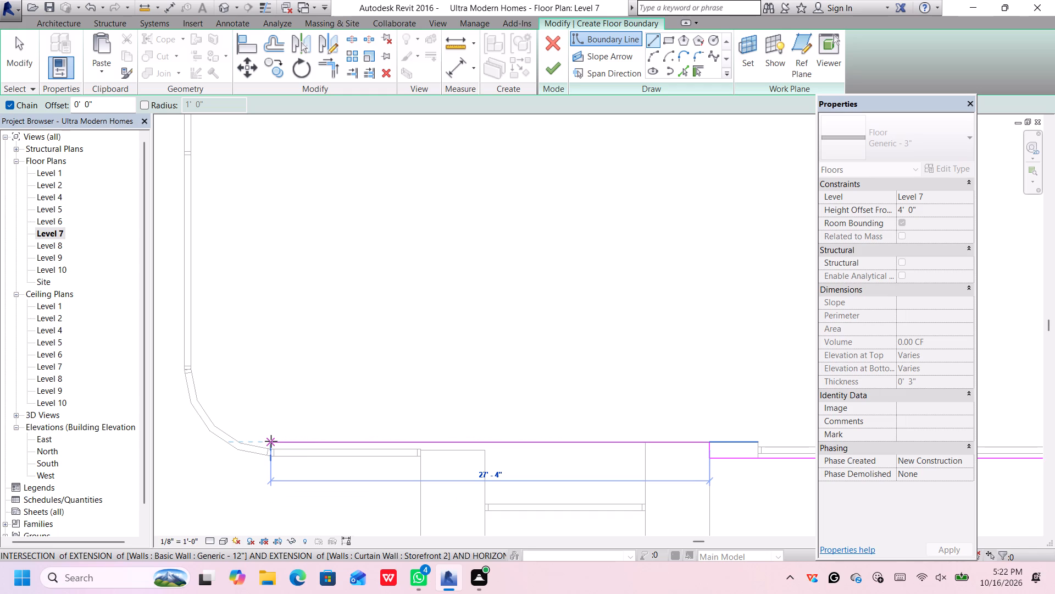
click(271, 441)
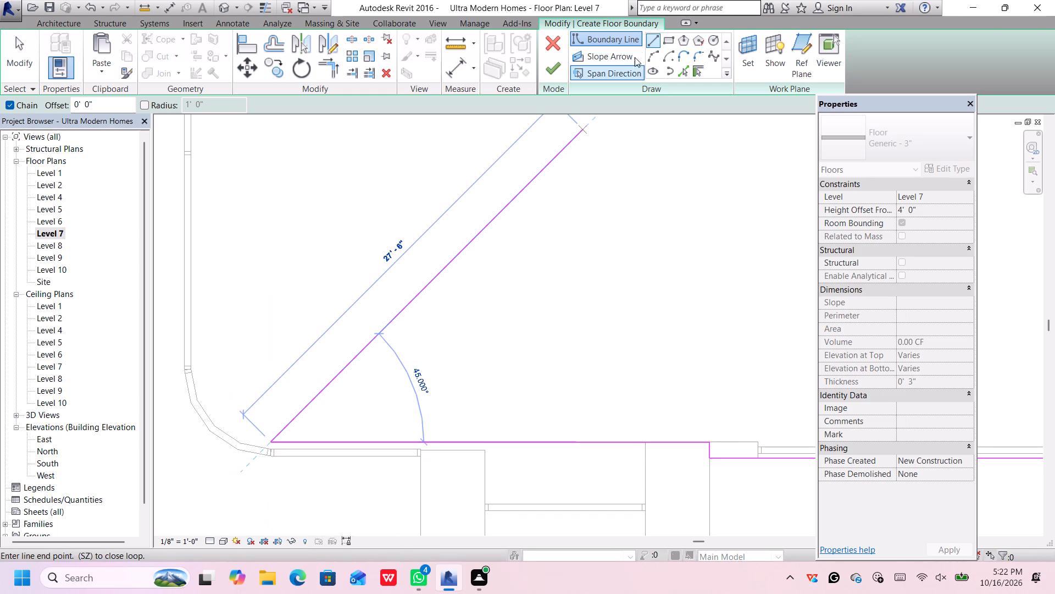
Sketch a tangent 90° boundary arc of about 4'-7" radius along the curved southwest corner's inner face, dismissing the notification card.
click(649, 54)
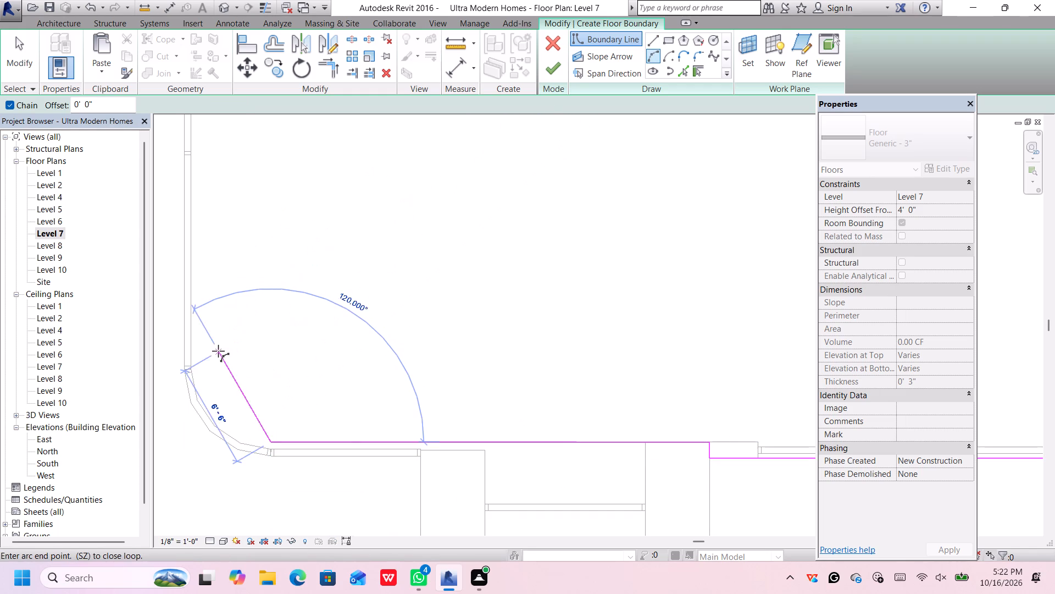
scroll(194, 366, up, 2)
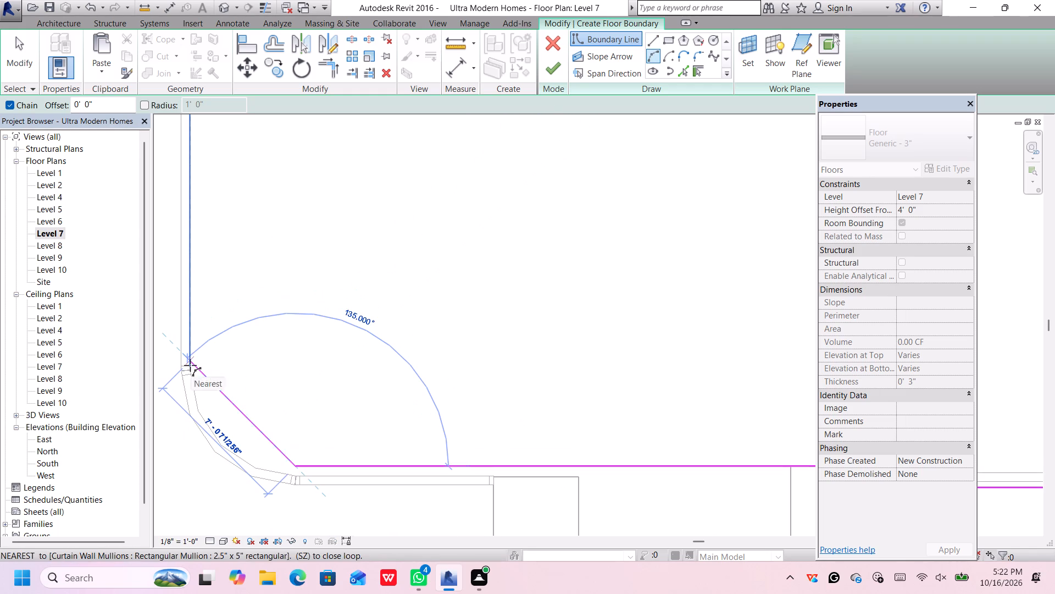
scroll(191, 371, up, 4)
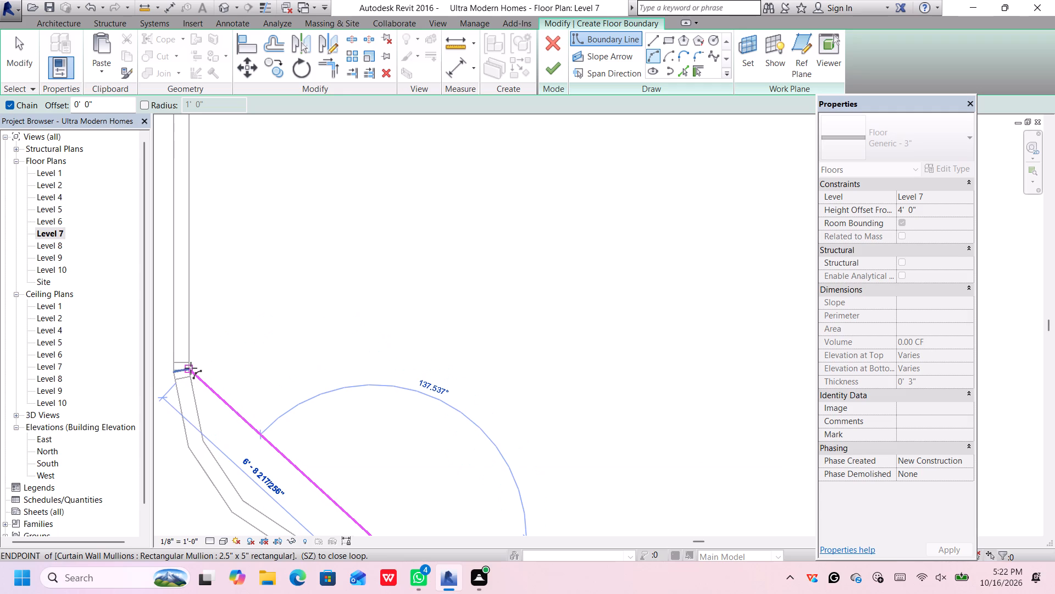
click(190, 366)
scroll(222, 424, down, 4)
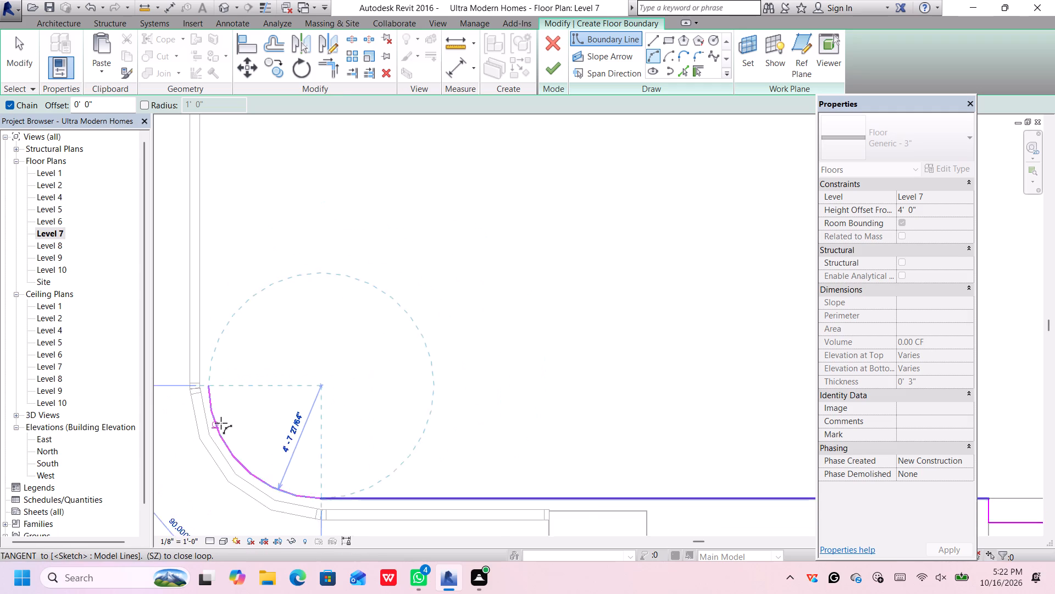
scroll(221, 423, down, 5)
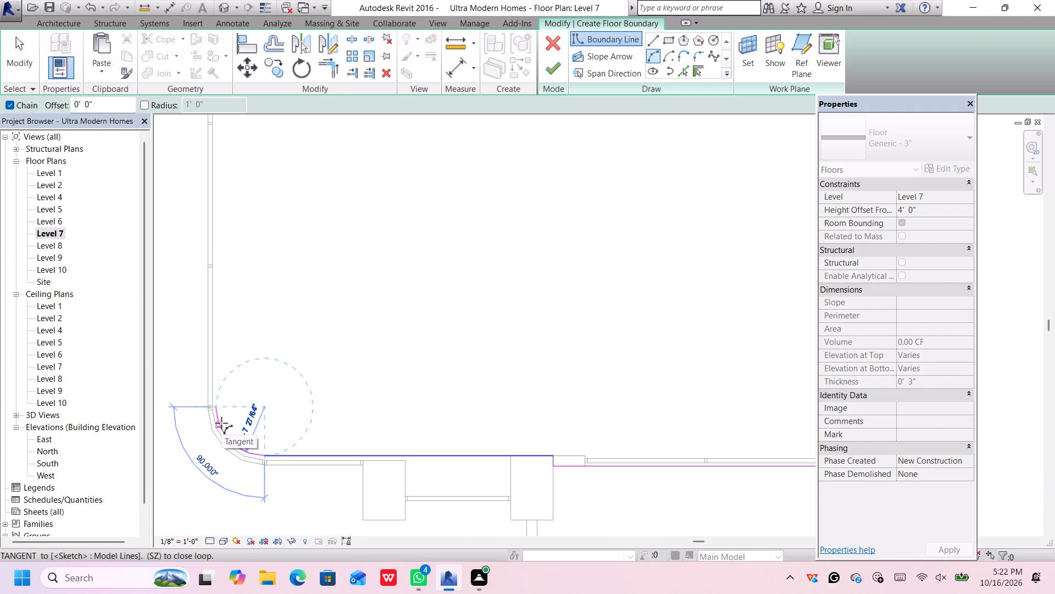
scroll(216, 417, up, 1)
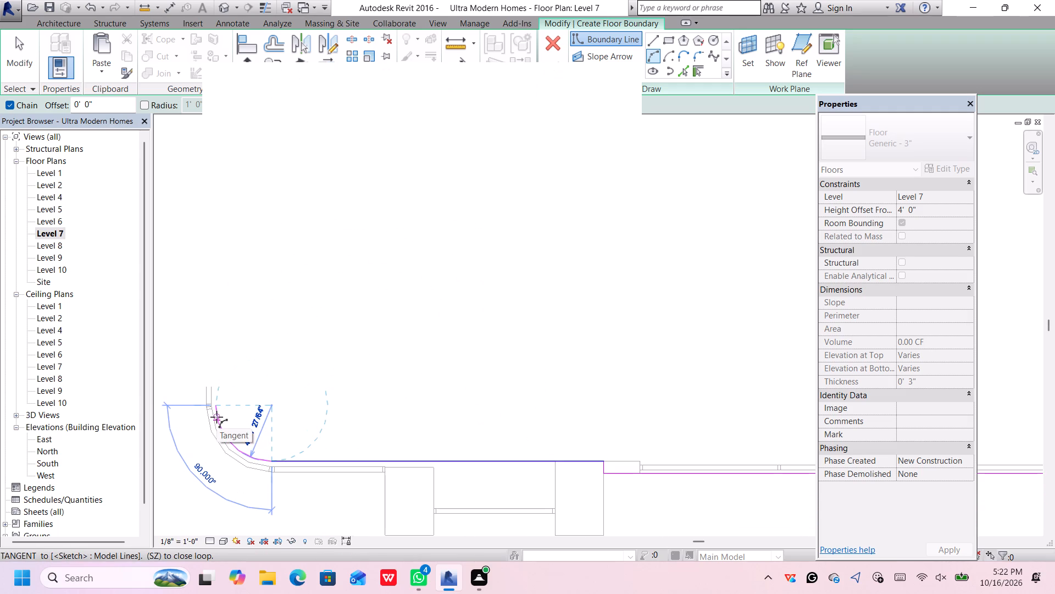
click(216, 417)
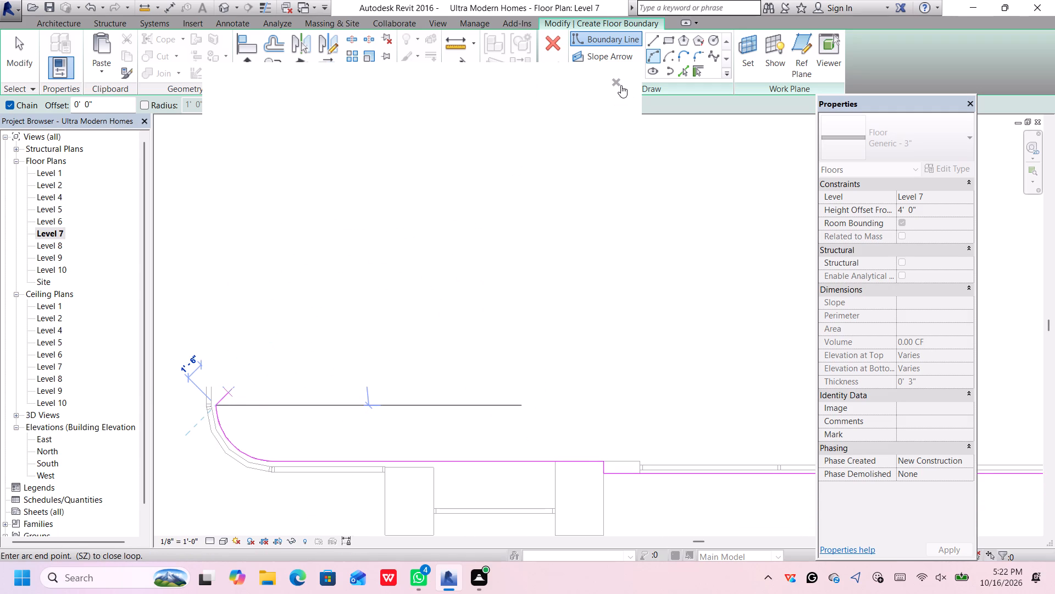
click(618, 82)
Continue the boundary with a straight line north along the west wall to the point level with the north wall's outer face.
click(649, 44)
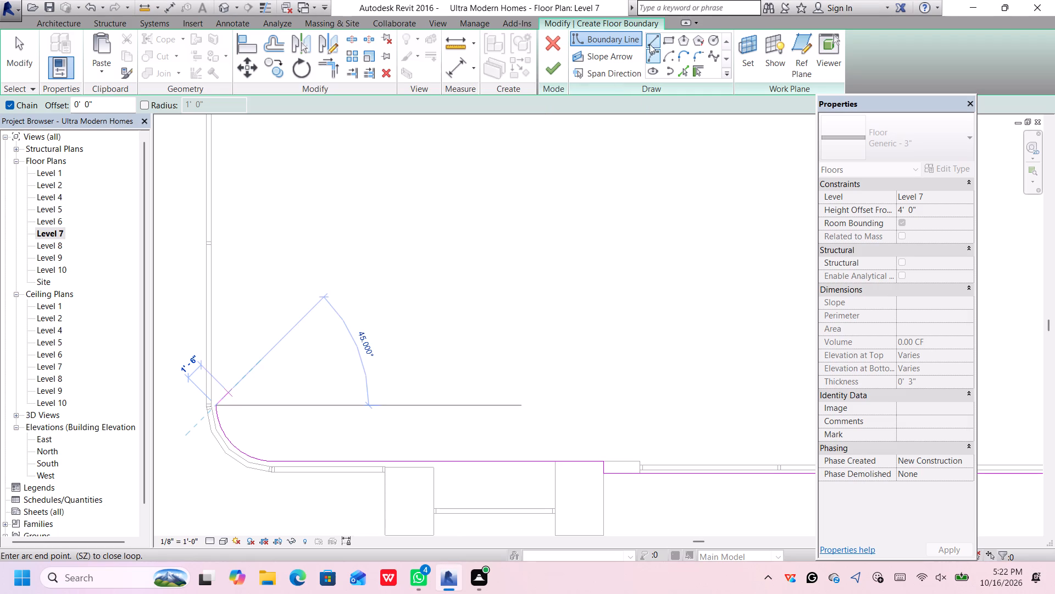
scroll(192, 171, down, 5)
middle_drag(225, 141, 270, 327)
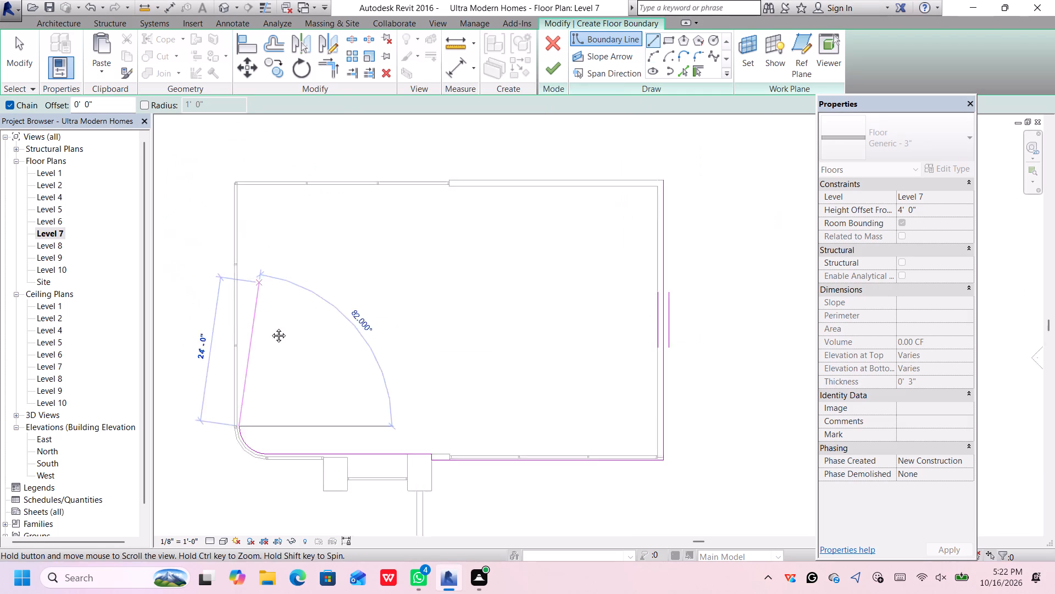
middle_drag(270, 327, 272, 374)
scroll(252, 268, up, 1)
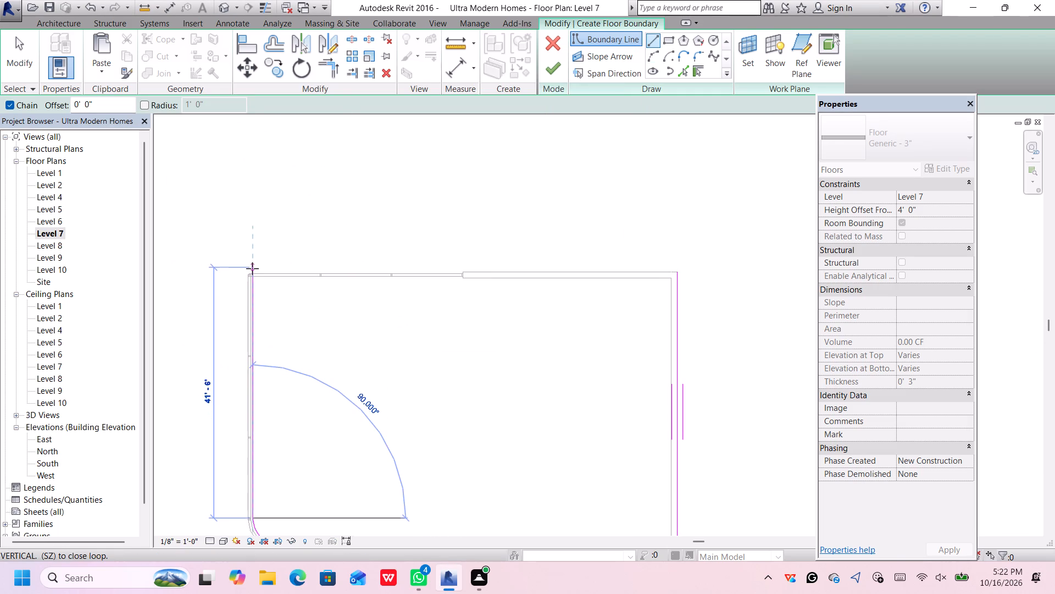
scroll(252, 268, up, 5)
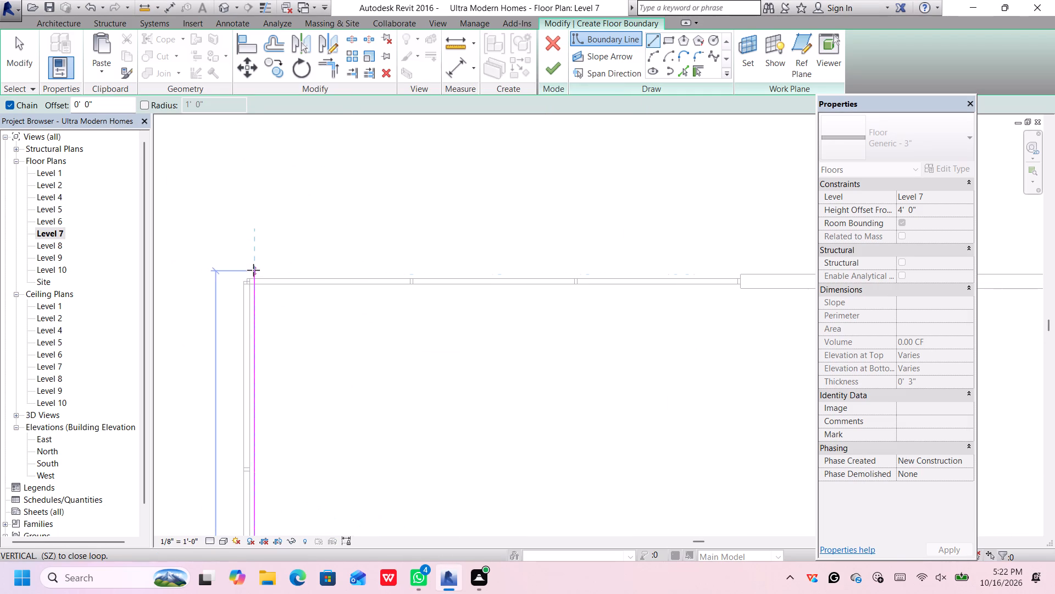
click(254, 269)
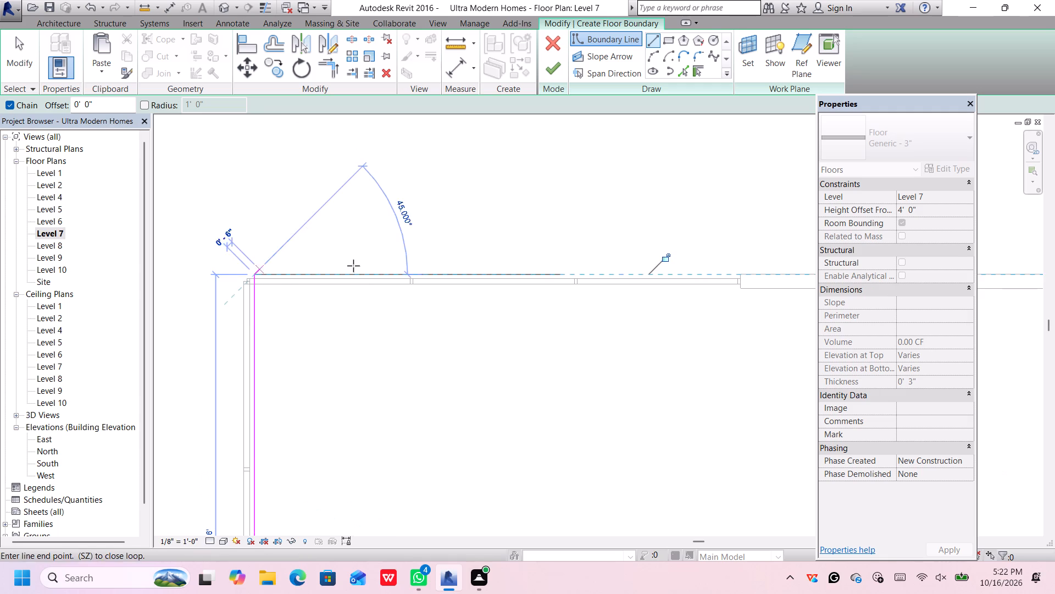
Close the boundary loop with a line east along the north wall's outer face to the northeast corner.
scroll(748, 276, down, 8)
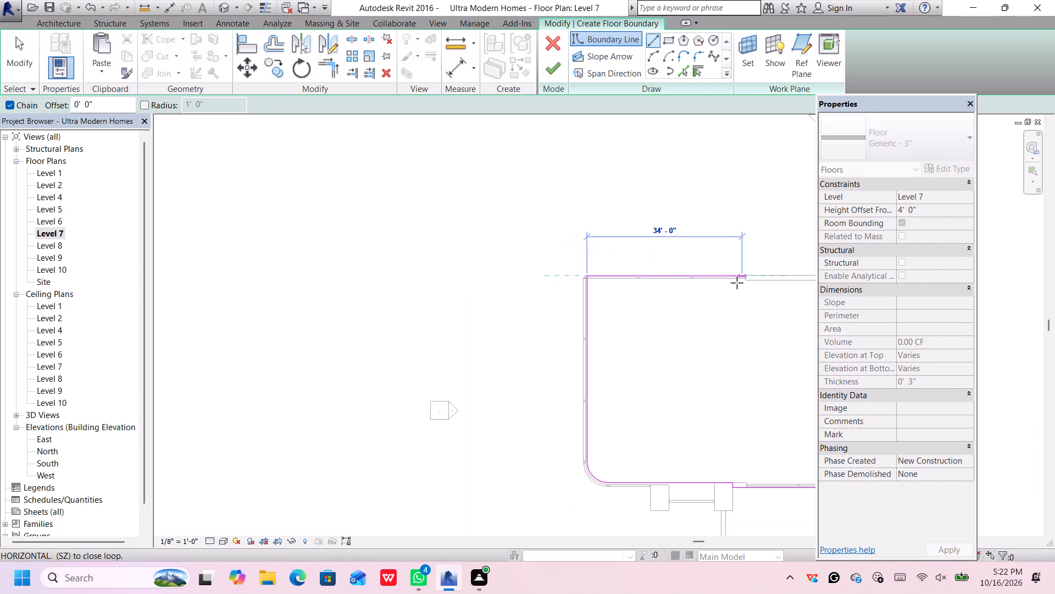
middle_drag(723, 290, 351, 259)
scroll(524, 247, up, 4)
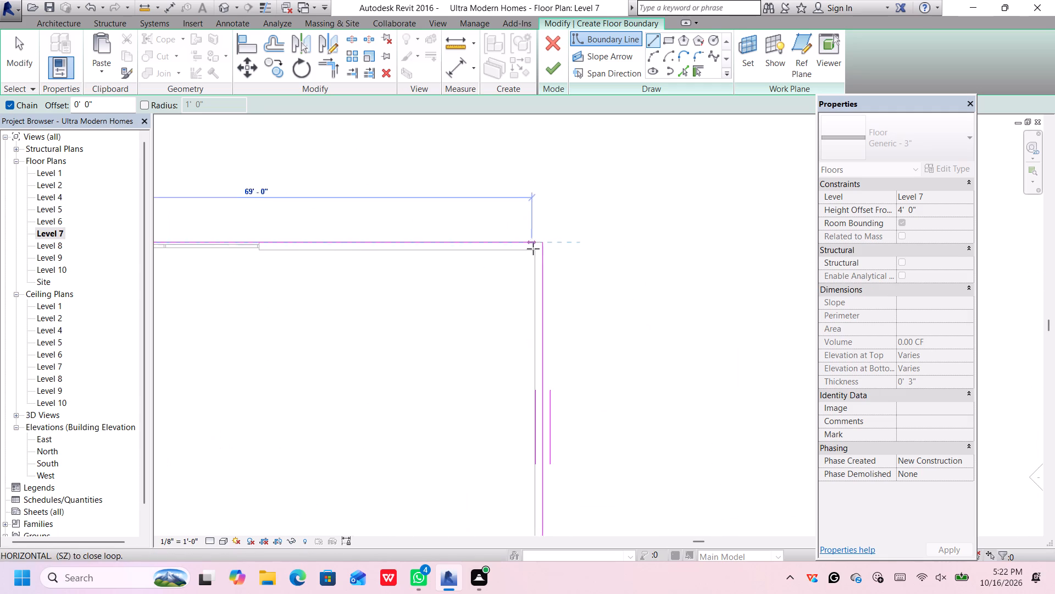
click(543, 243)
Examine the closed floor boundary around the curved southwest corner and the columns, and leave the line tool.
scroll(543, 243, down, 7)
scroll(347, 310, up, 2)
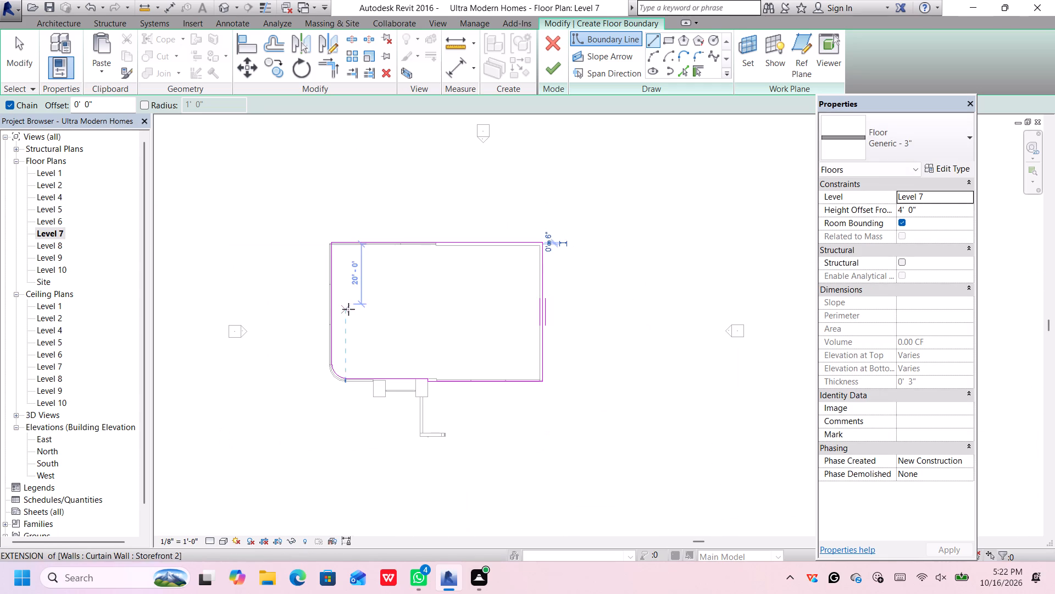
scroll(348, 309, up, 2)
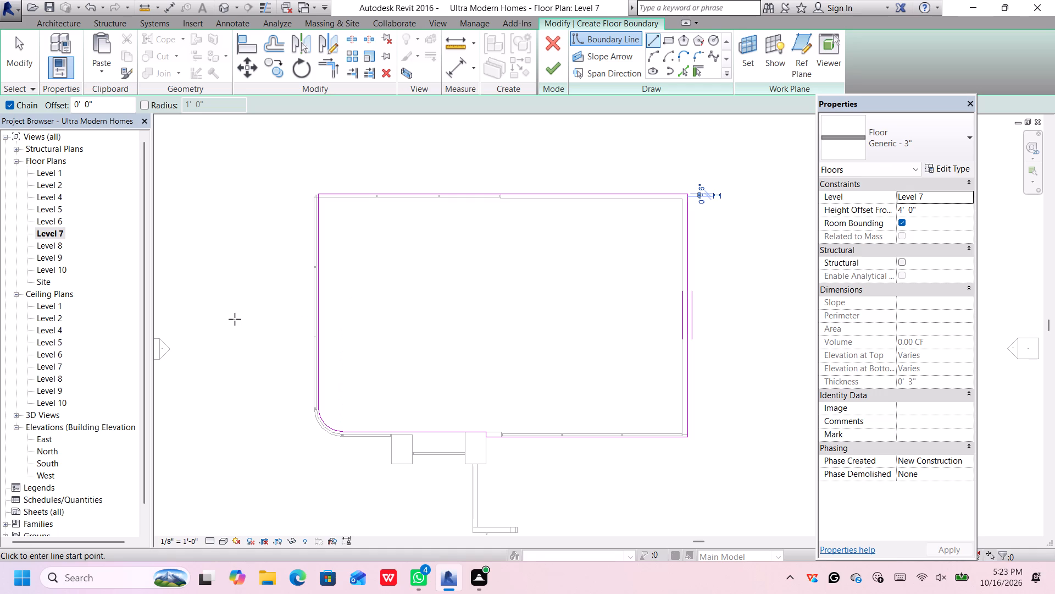
key(space)
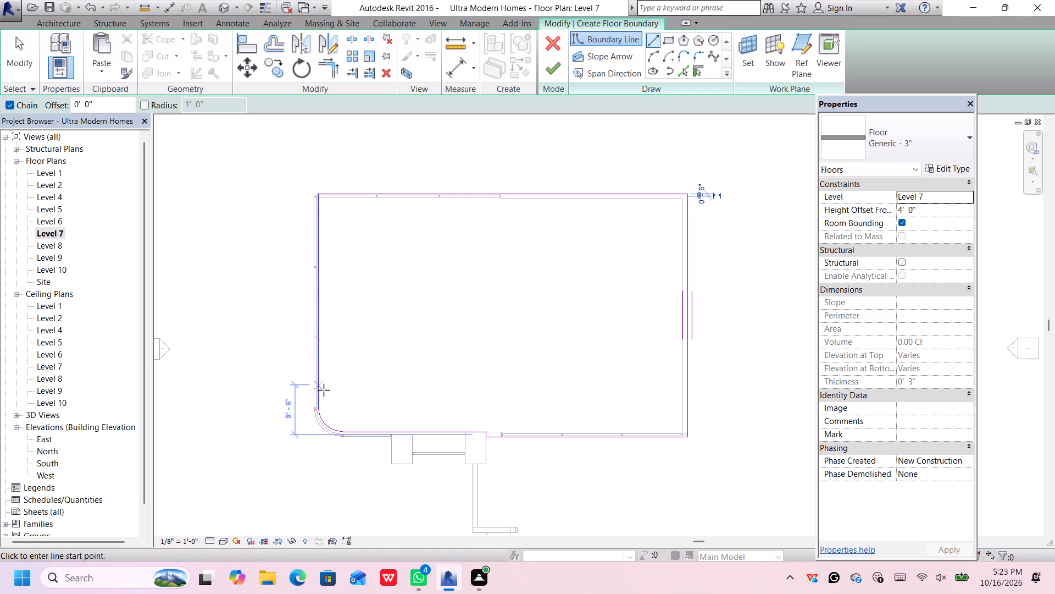
scroll(394, 412, up, 5)
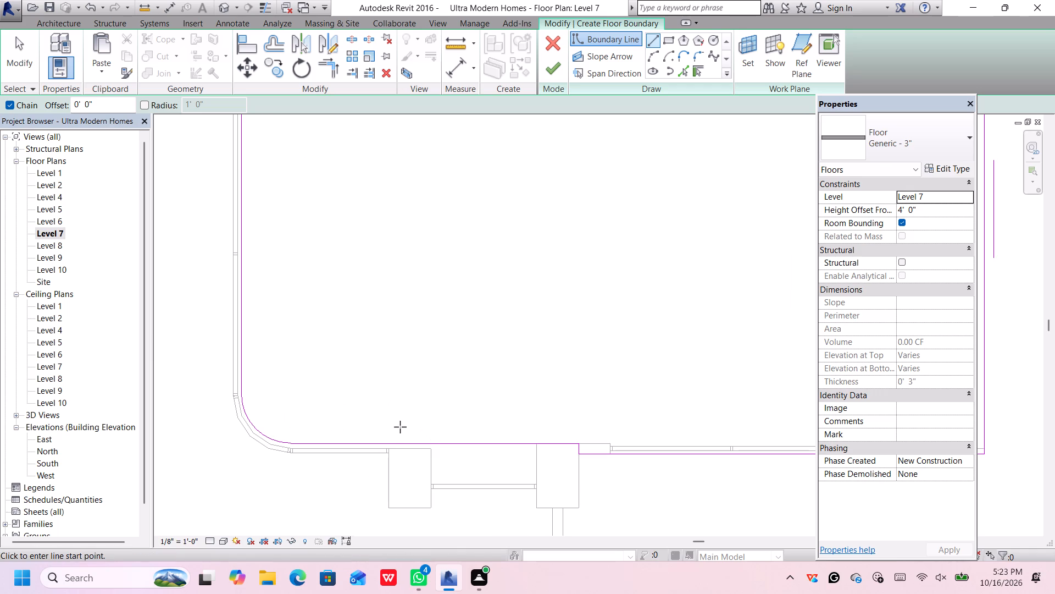
scroll(403, 422, down, 2)
middle_drag(396, 359, 416, 426)
scroll(419, 373, down, 3)
scroll(419, 373, up, 1)
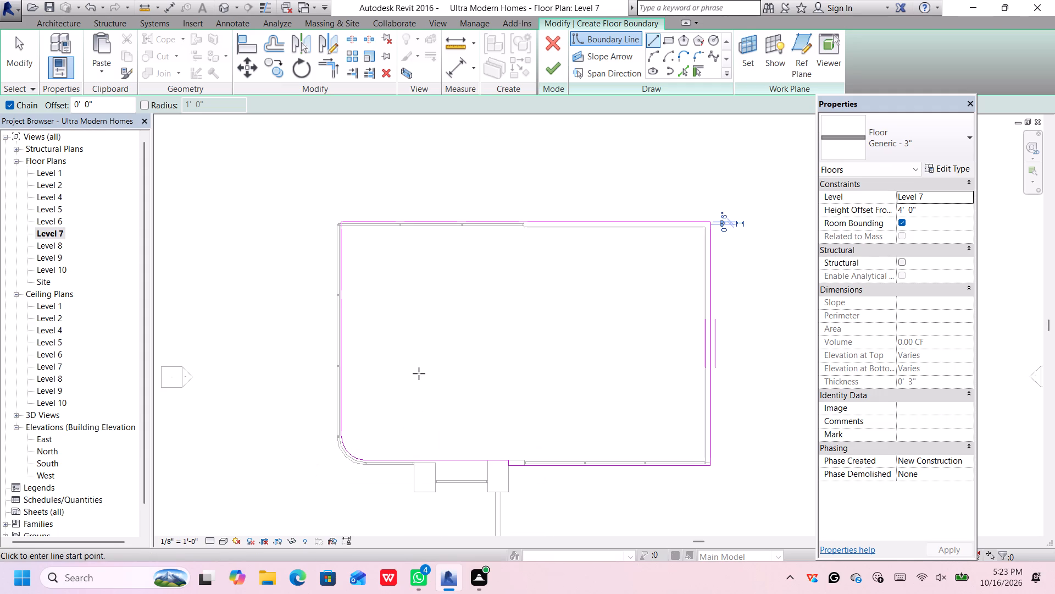
key(space)
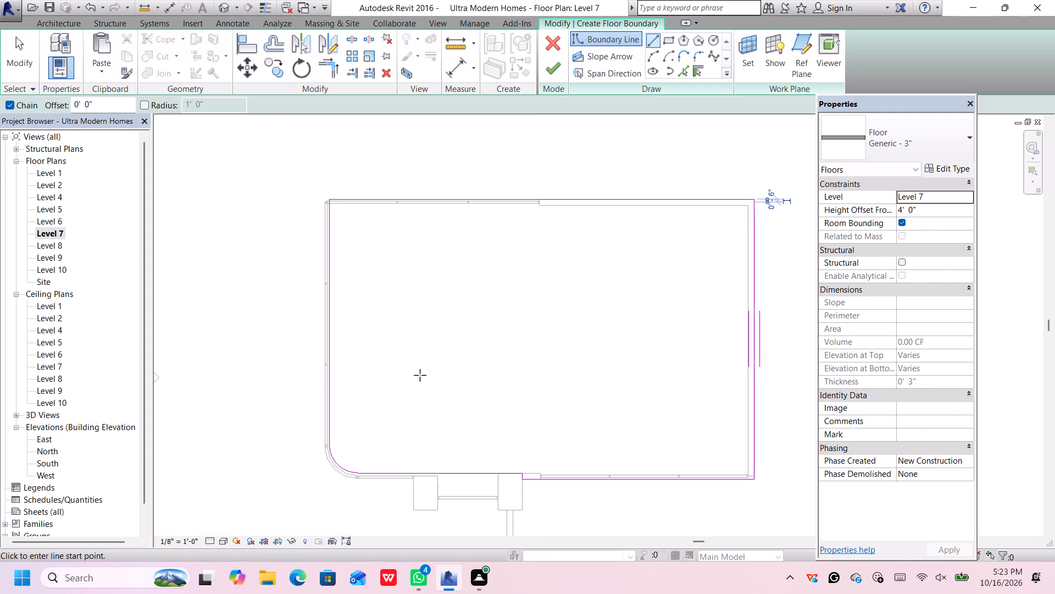
scroll(399, 437, up, 3)
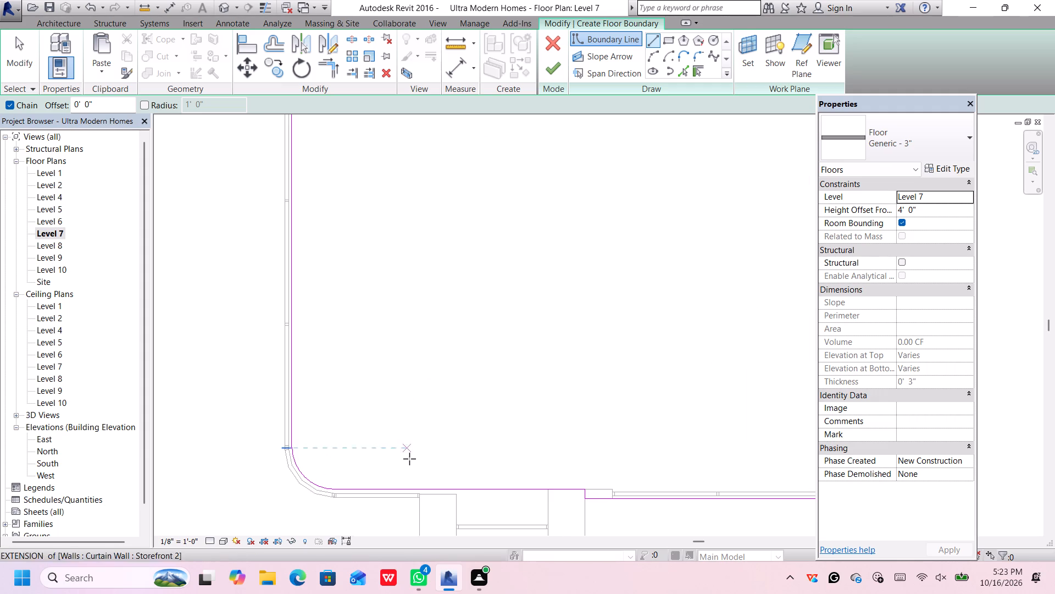
key(Escape)
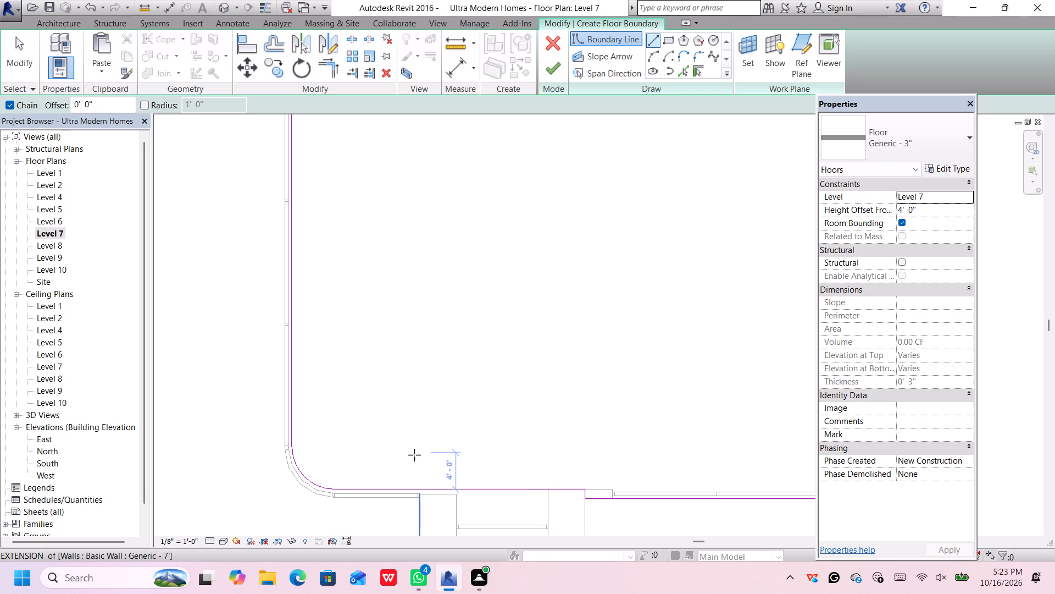
key(Escape)
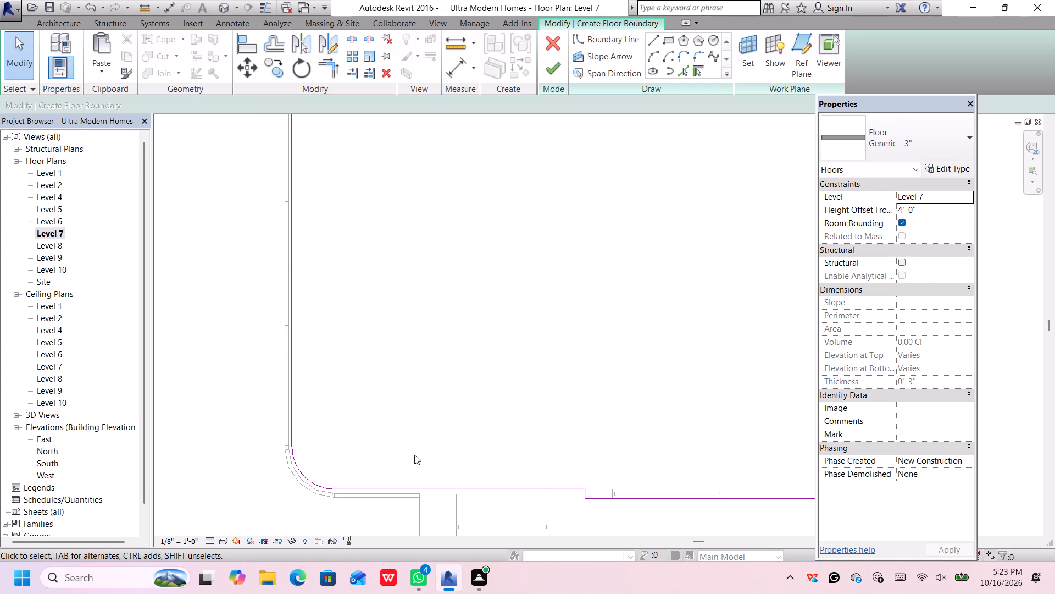
Shorten the south boundary line beside the curved corner to 9'-4", ending it at the west column's west face.
click(453, 491)
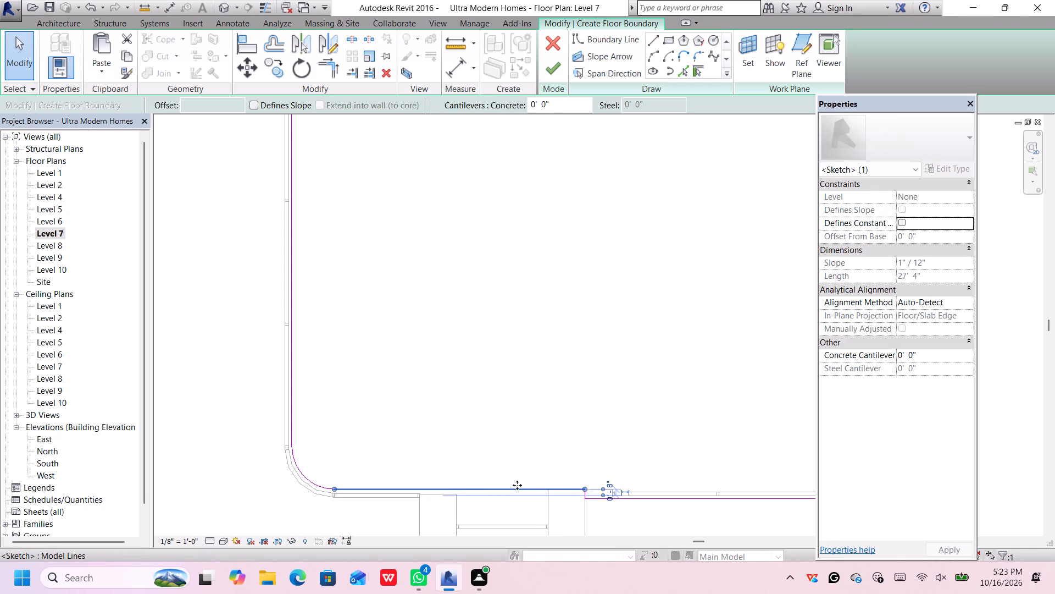
drag(585, 487, 437, 484)
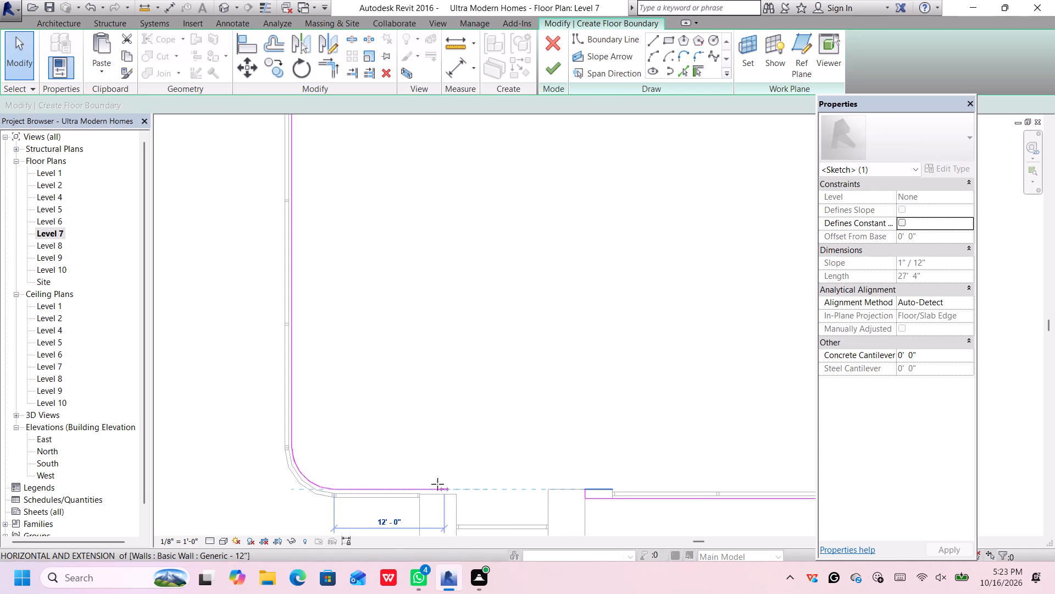
drag(437, 484, 421, 490)
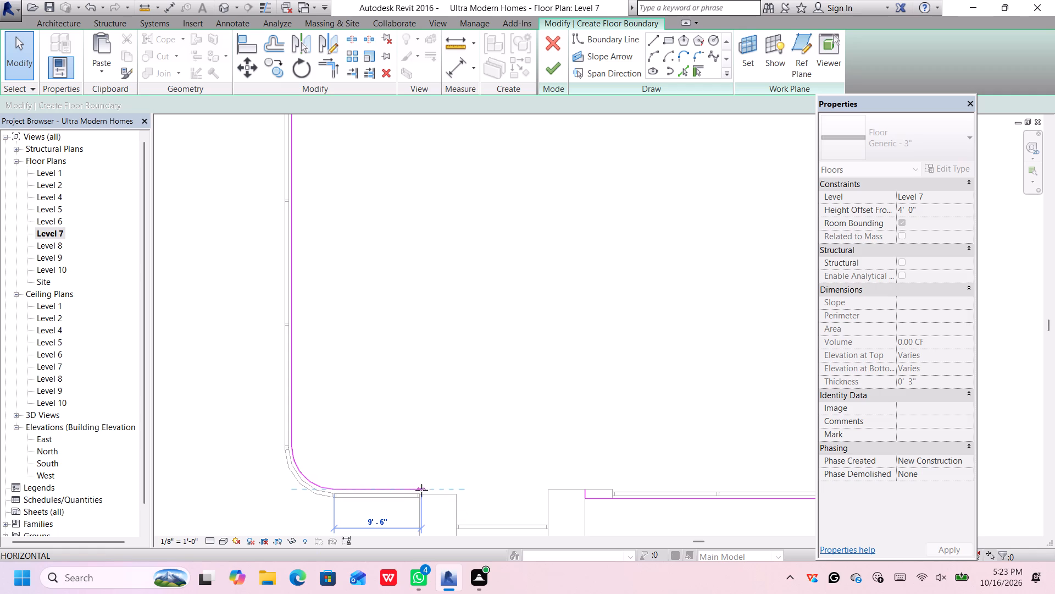
drag(421, 490, 419, 488)
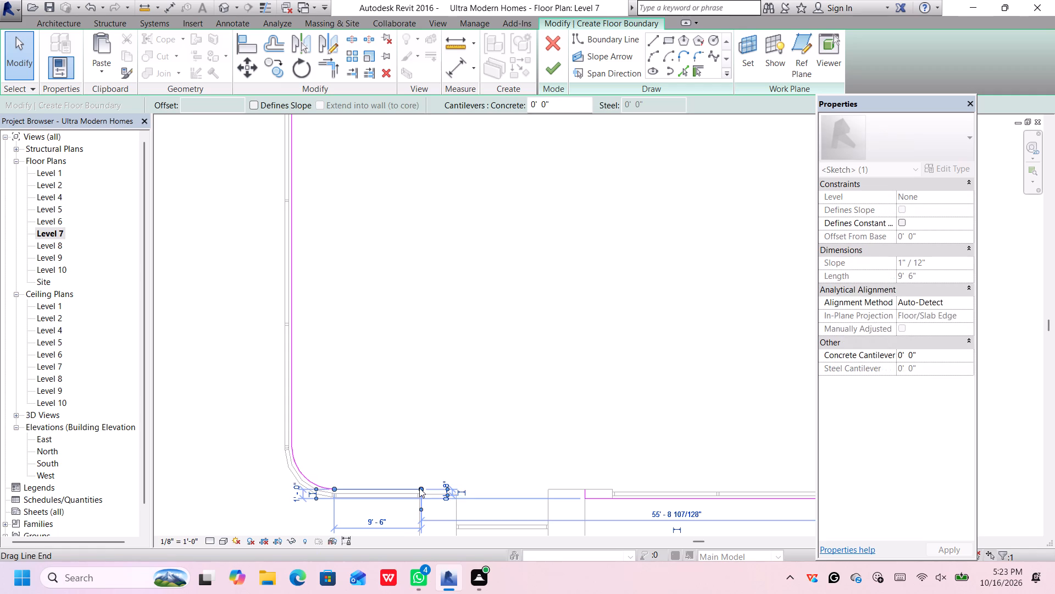
scroll(419, 488, up, 9)
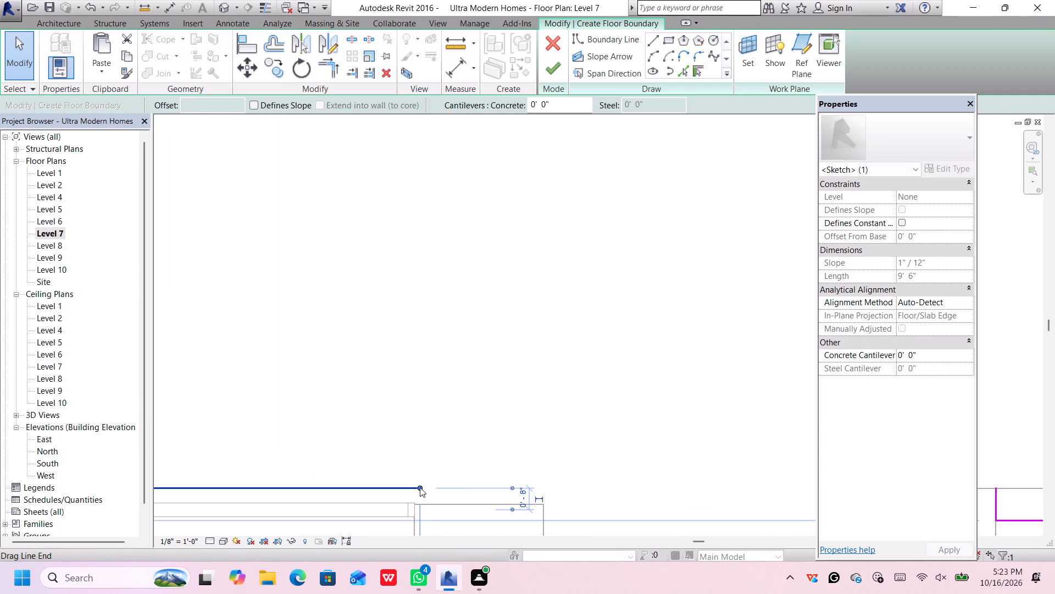
drag(419, 487, 409, 487)
scroll(410, 485, down, 11)
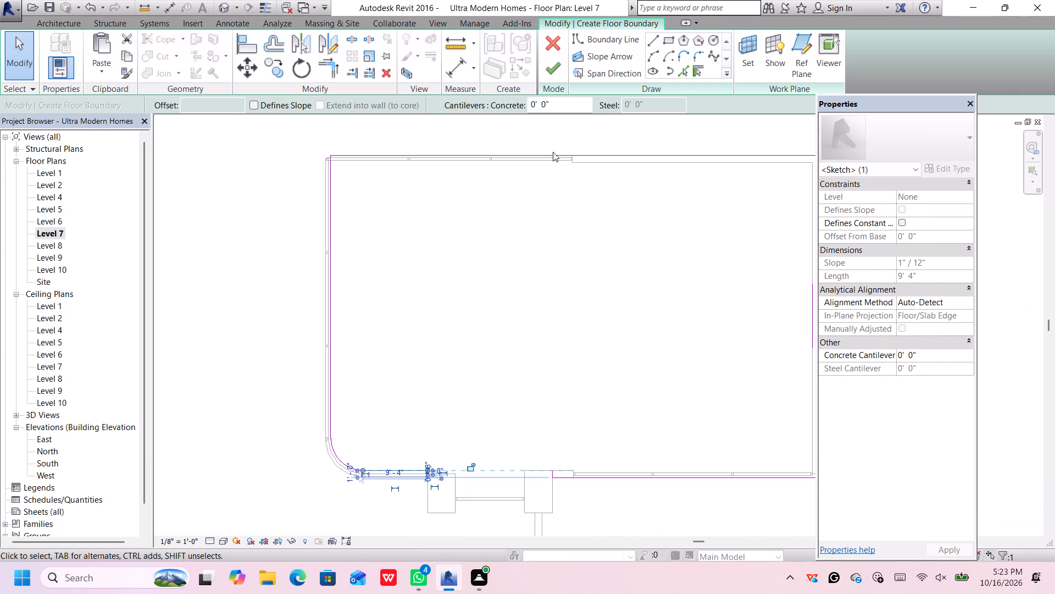
Sketch a boundary line from the shortened line's east end across both columns to the north end of the jog.
click(653, 36)
scroll(468, 370, up, 3)
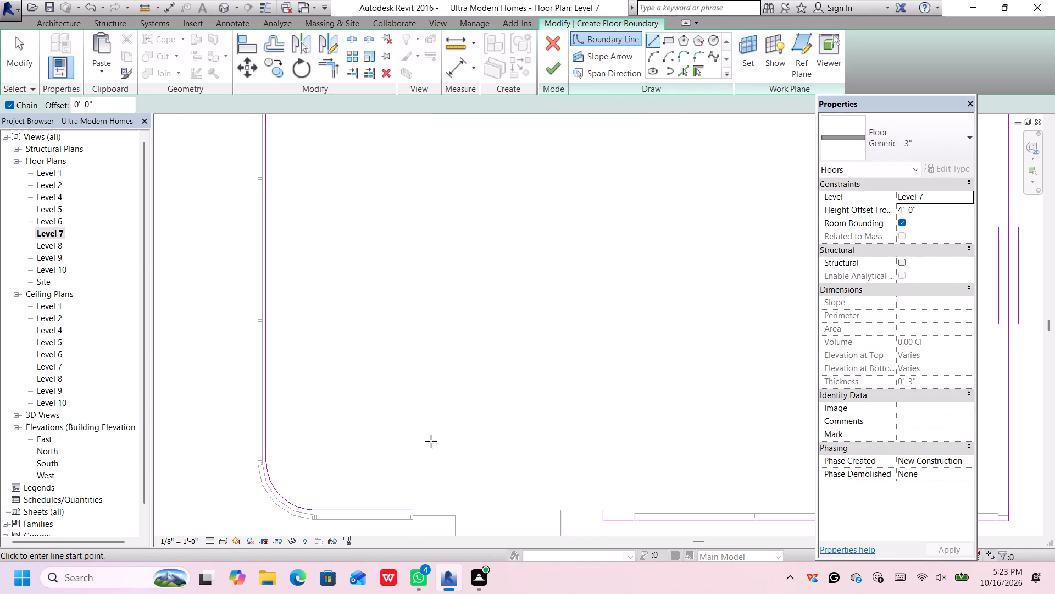
click(412, 510)
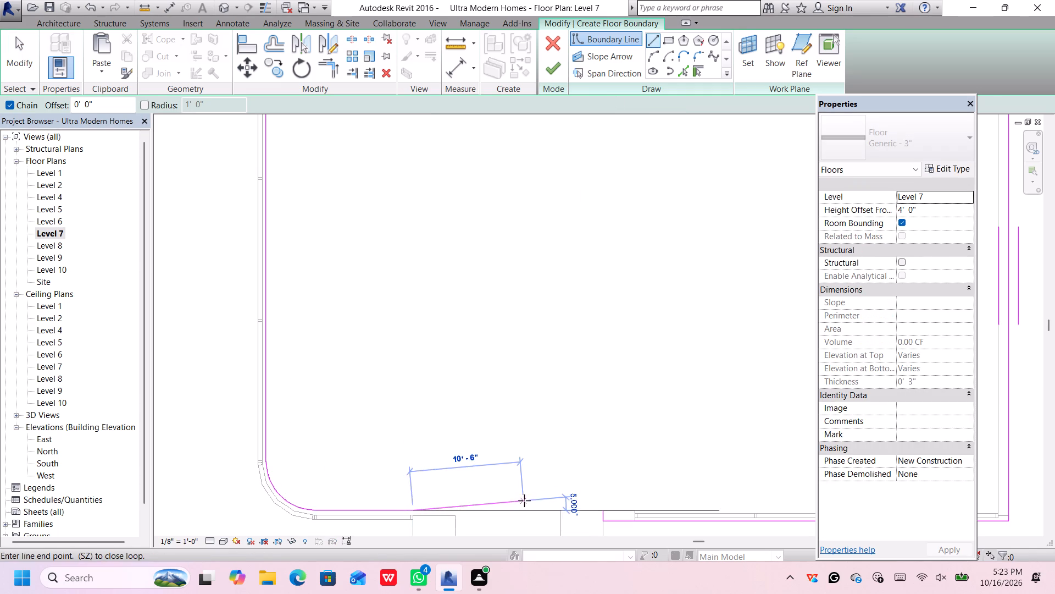
click(602, 510)
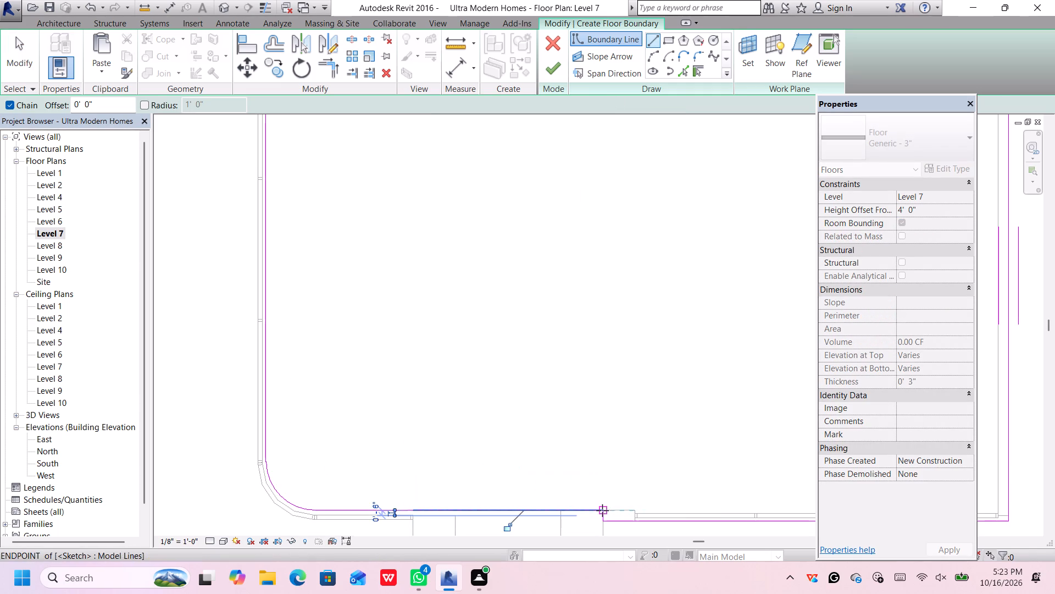
scroll(602, 496, down, 8)
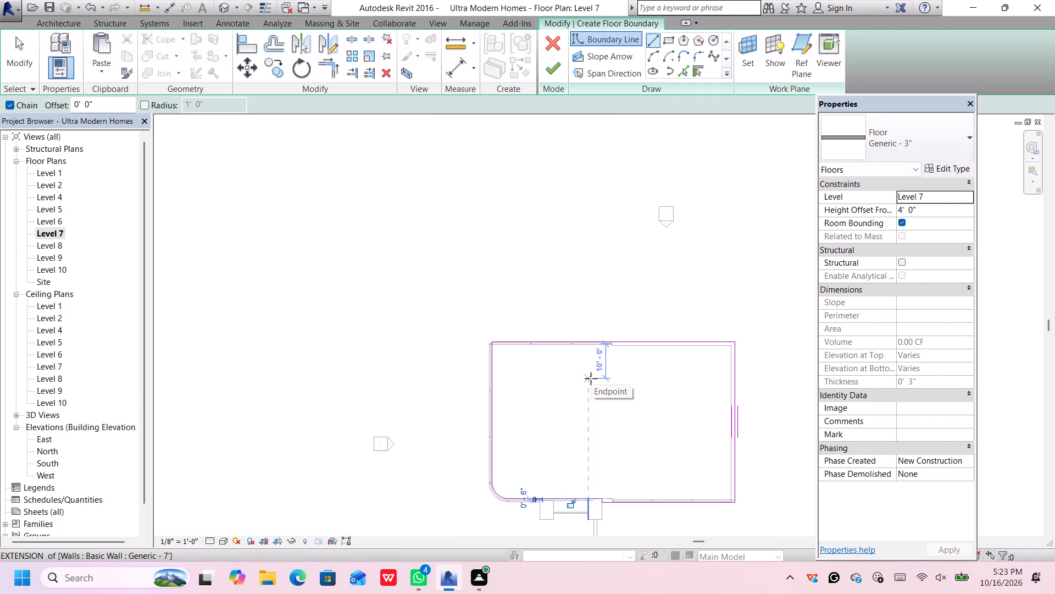
key(Escape)
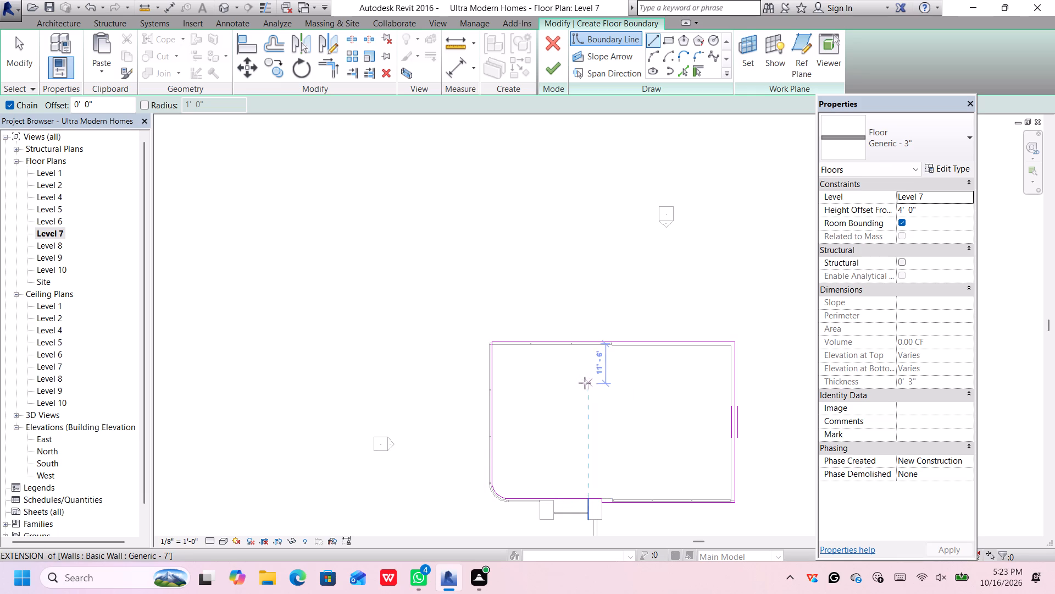
key(Escape)
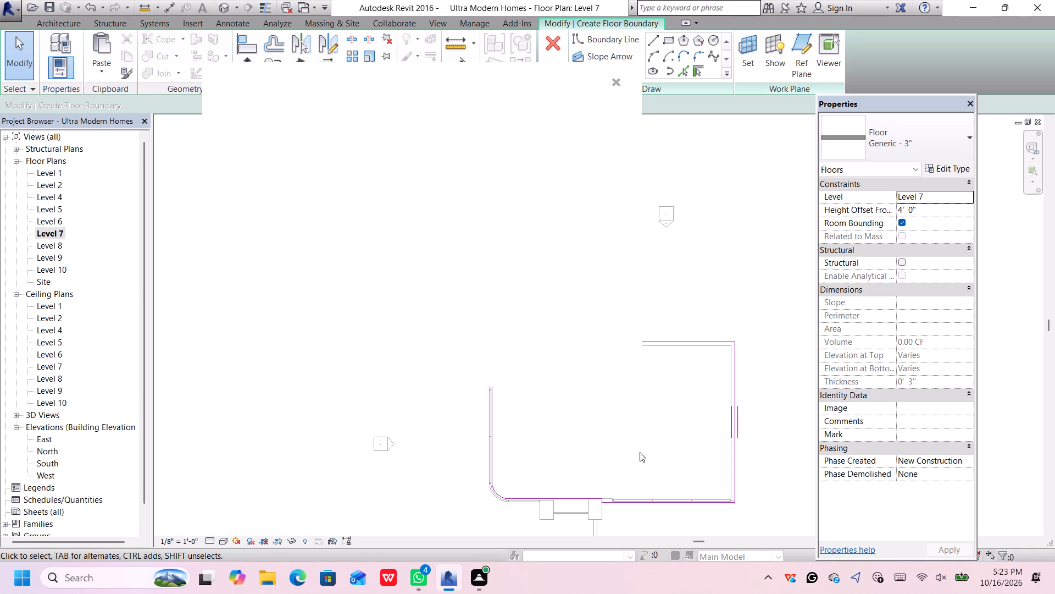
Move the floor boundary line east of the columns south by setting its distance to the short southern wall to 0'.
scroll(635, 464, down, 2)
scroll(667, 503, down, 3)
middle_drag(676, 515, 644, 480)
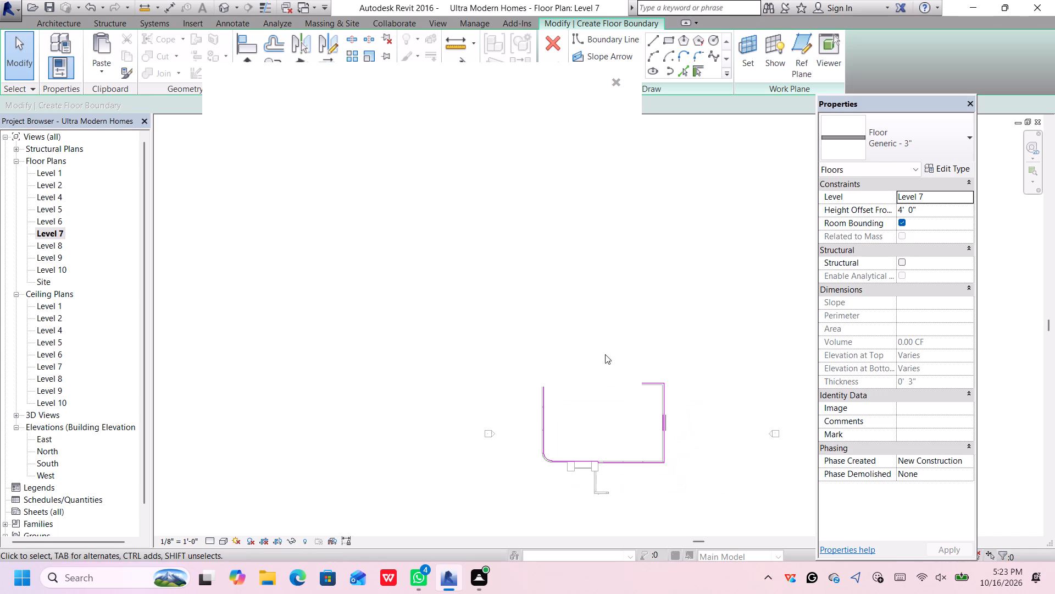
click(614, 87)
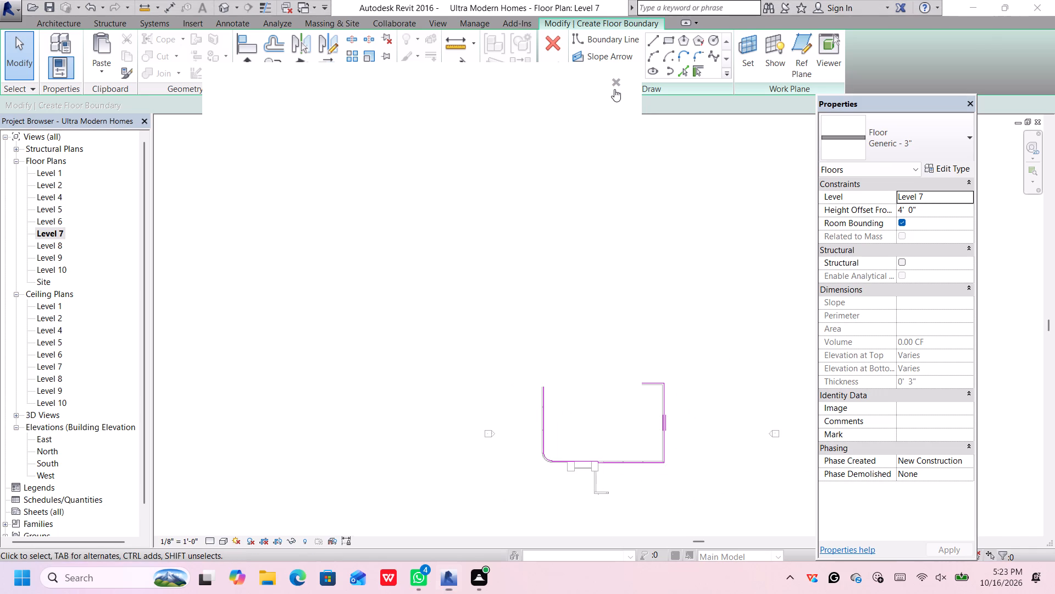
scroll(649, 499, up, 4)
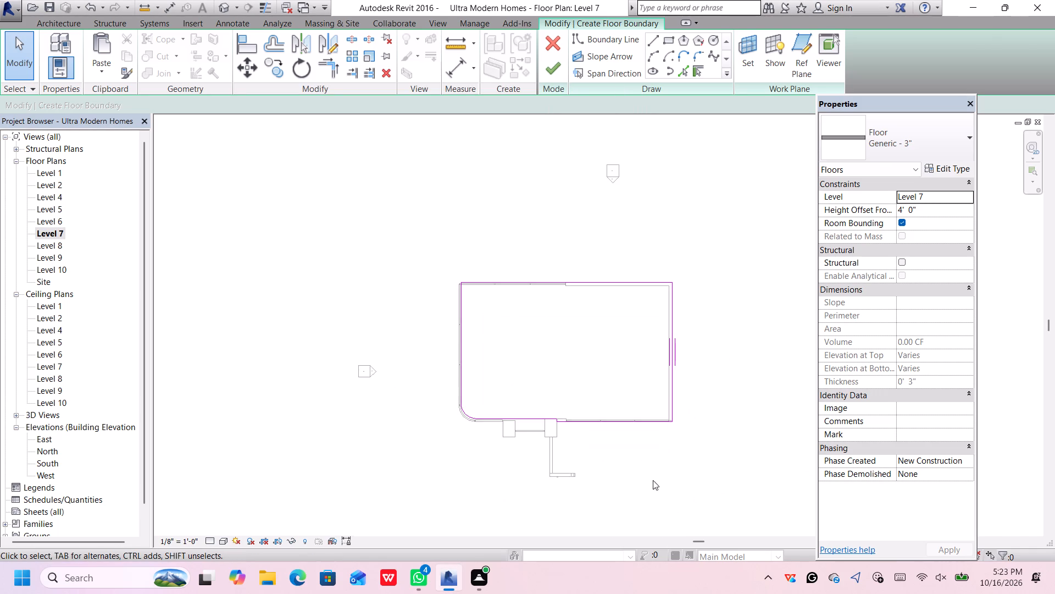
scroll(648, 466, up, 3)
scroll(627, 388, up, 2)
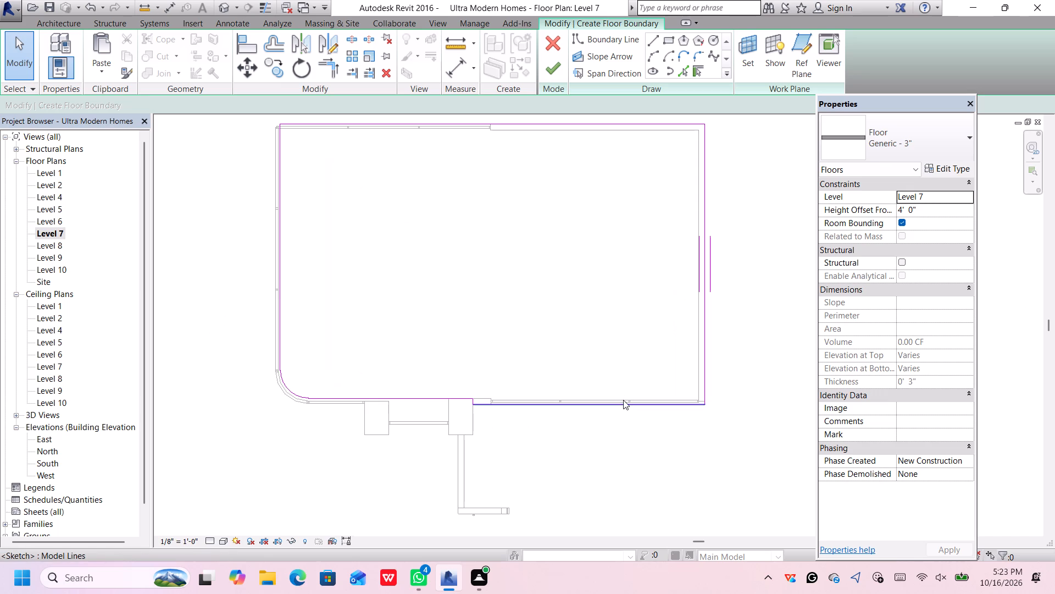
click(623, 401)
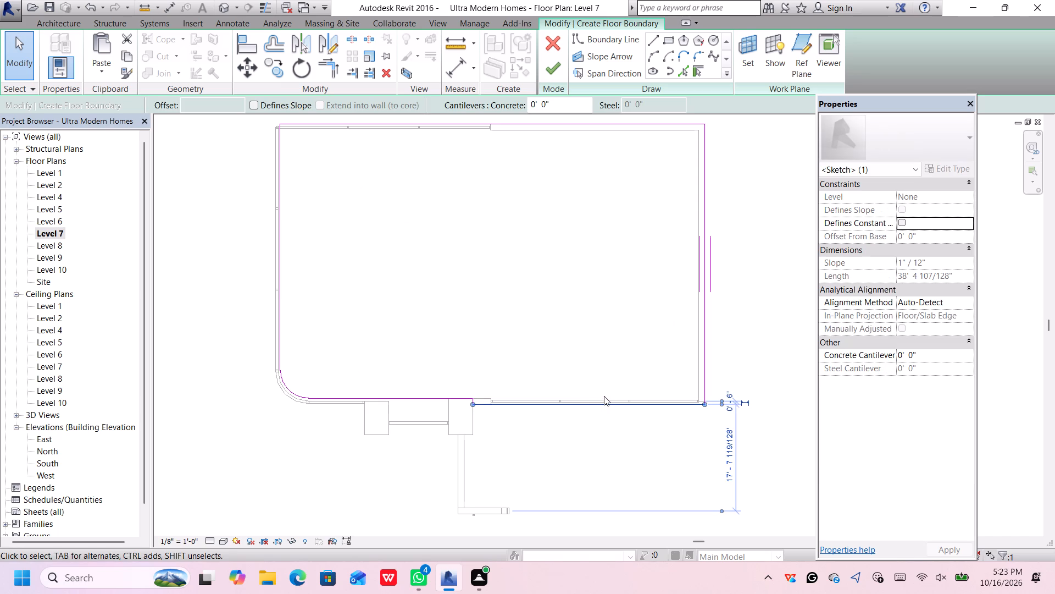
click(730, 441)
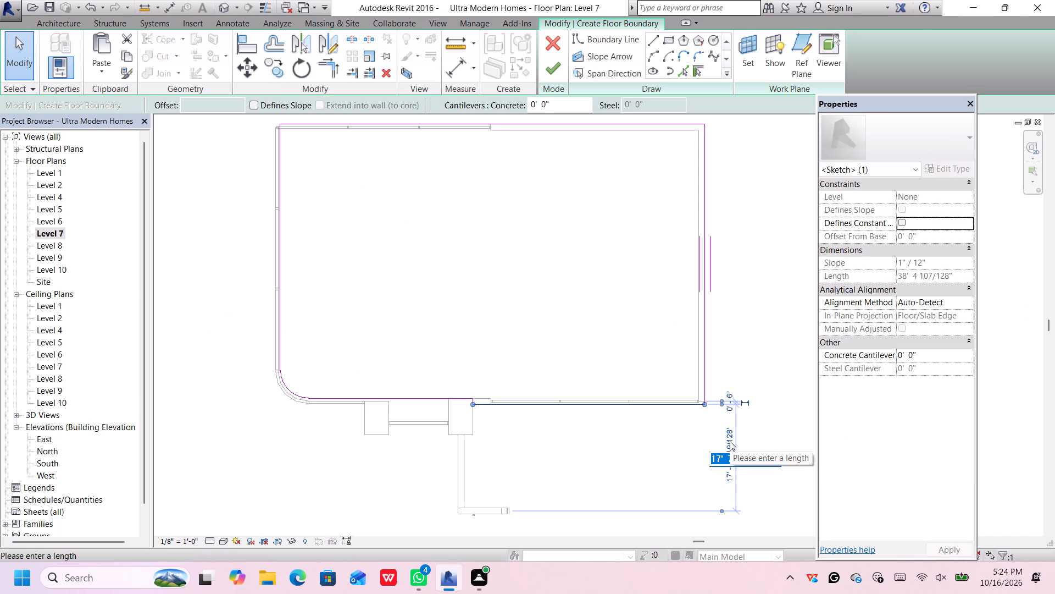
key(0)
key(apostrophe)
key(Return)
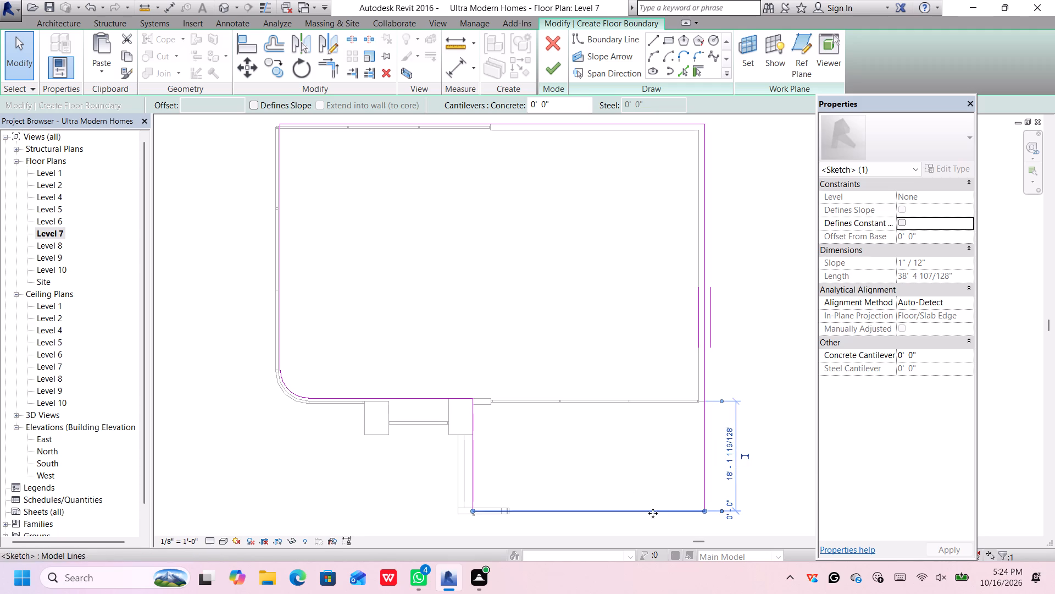
Undo the recent floor boundary edits and discard the floor sketch without creating the slab.
scroll(729, 527, up, 1)
middle_drag(690, 505, 693, 475)
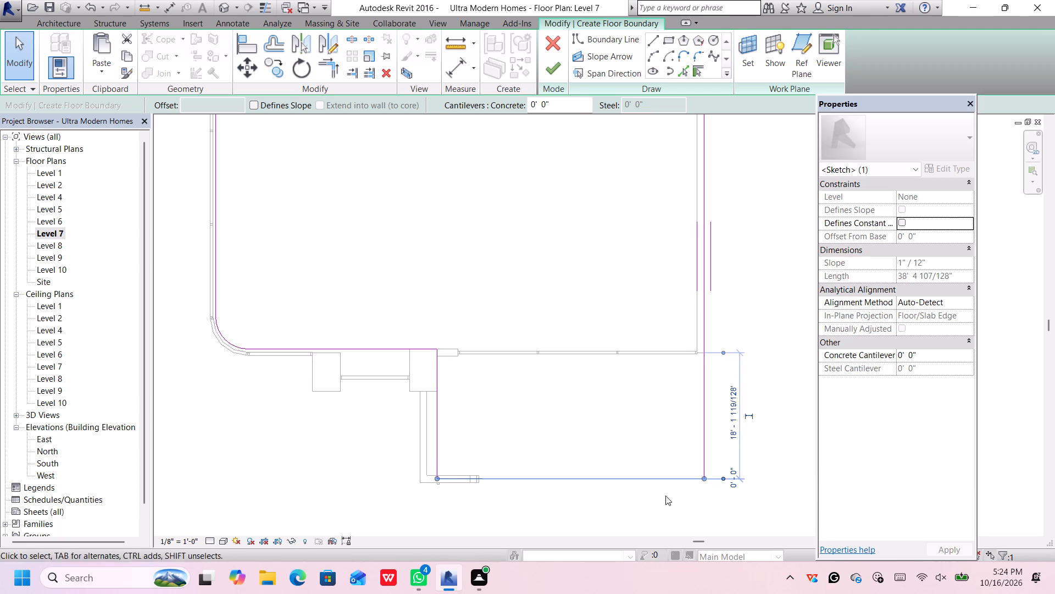
scroll(445, 480, up, 4)
scroll(471, 481, down, 5)
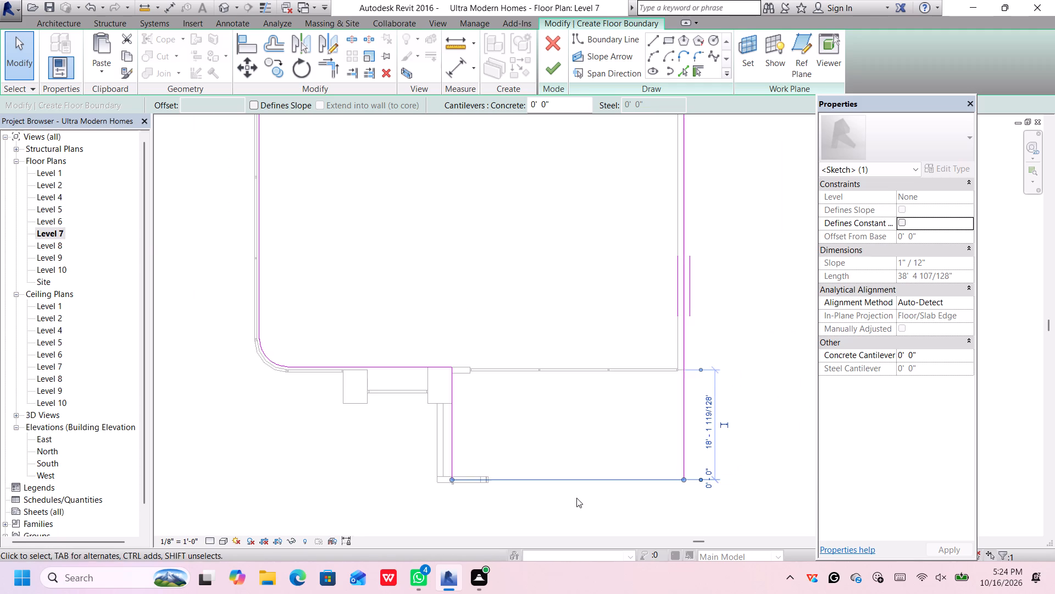
middle_drag(575, 494, 555, 474)
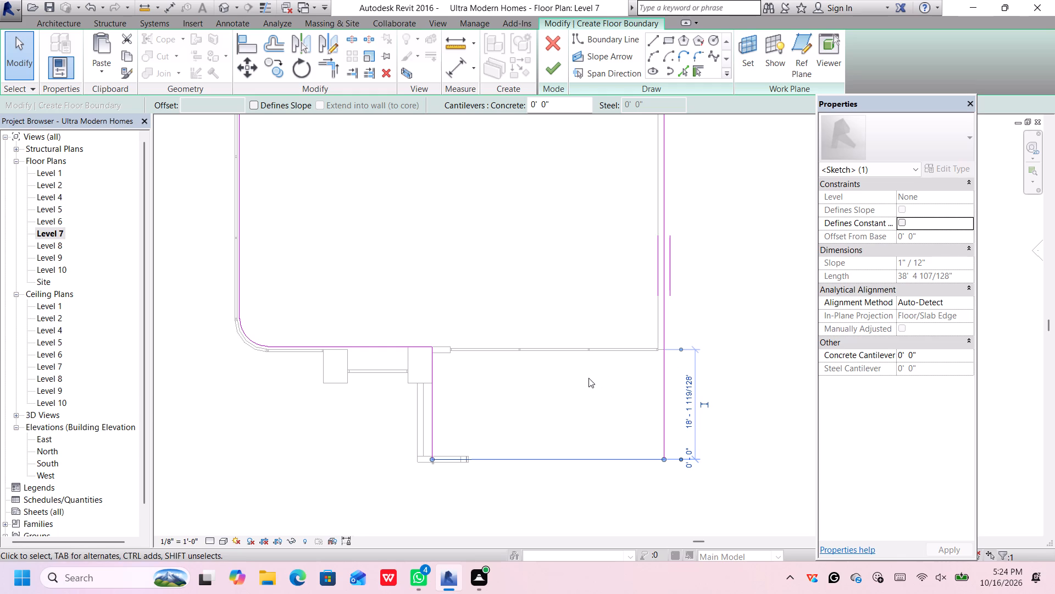
scroll(598, 372, down, 4)
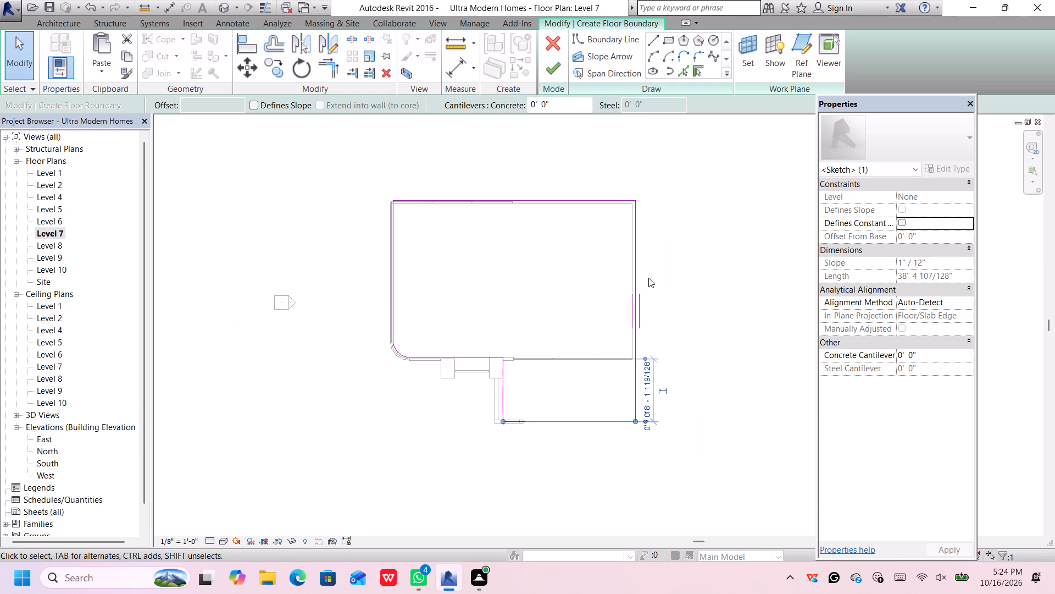
middle_drag(646, 280, 642, 315)
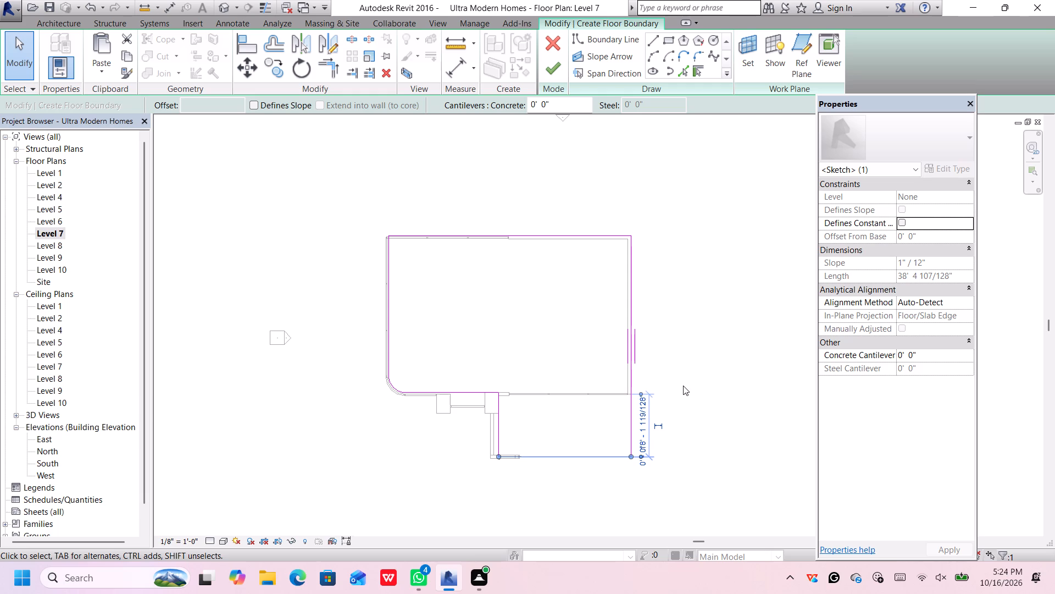
key(ctrl+z)
key(ctrl+z)
key(ctrl+z)
key(ctrl+z)
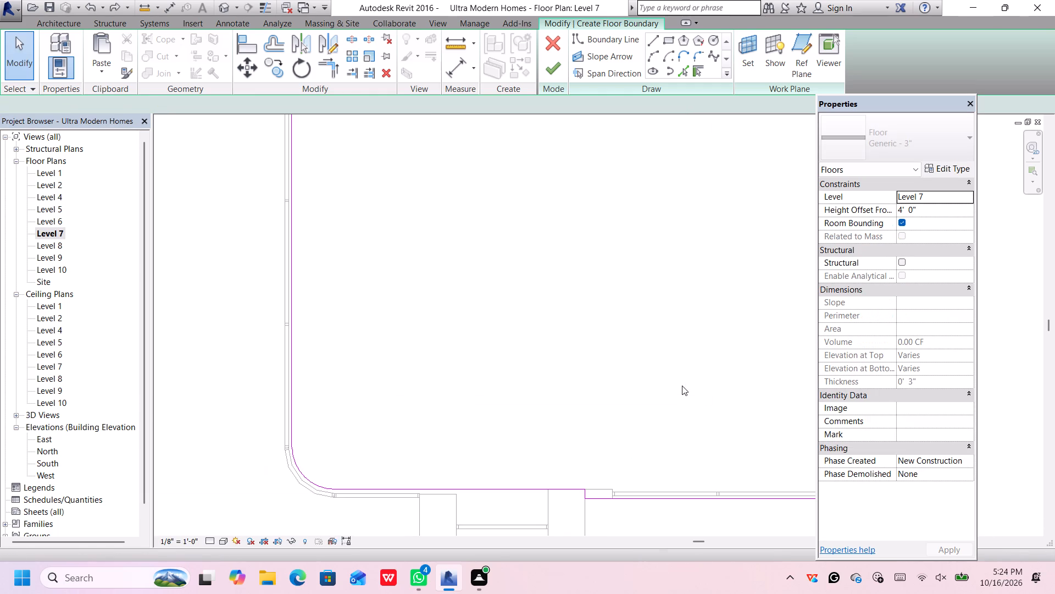
key(ctrl+z)
key(ctrl+z)
scroll(680, 389, down, 8)
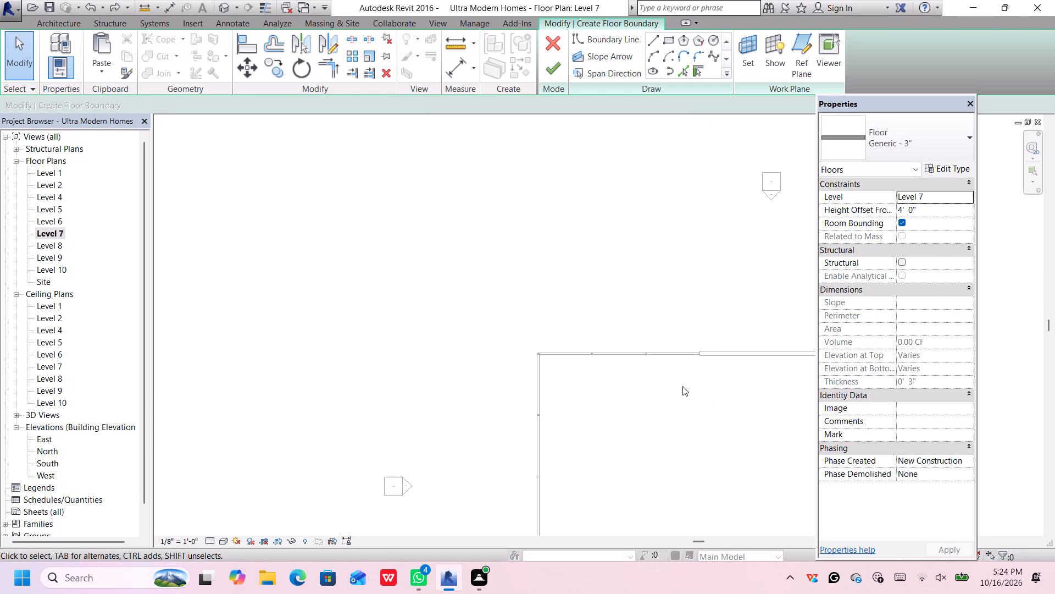
scroll(693, 378, down, 6)
click(554, 39)
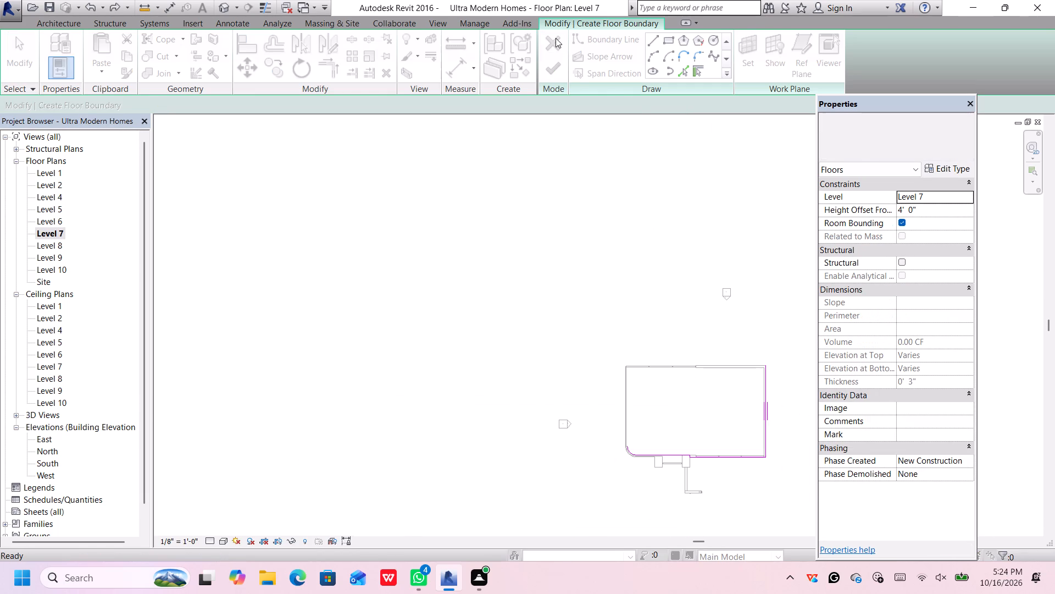
click(558, 299)
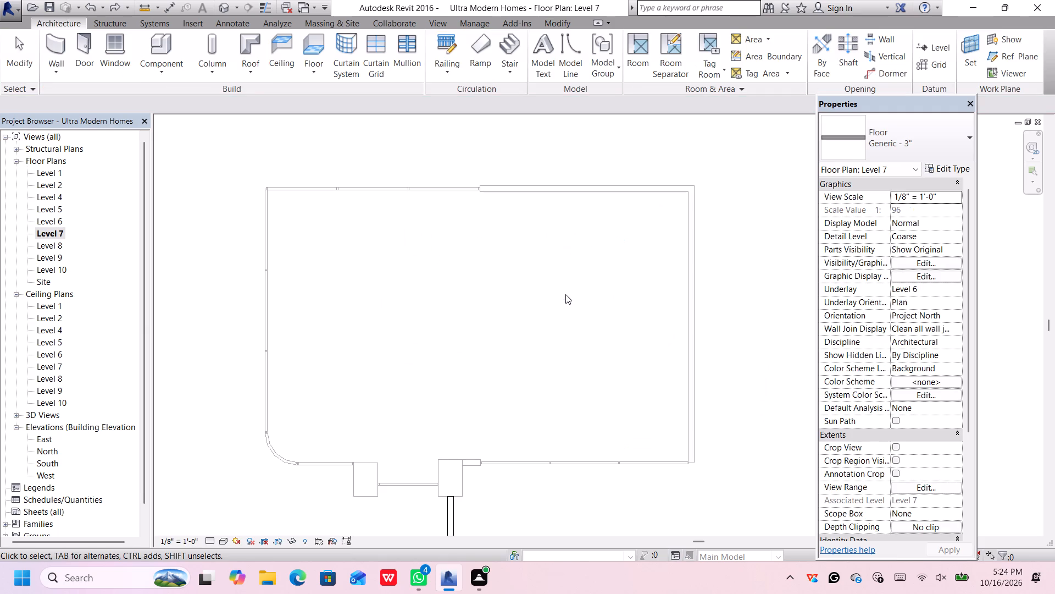
From the front in the 3D view, copy the three overhanging Level 5 floors 17'-6" straight up to the top edge of the C-shaped wall.
scroll(839, 208, down, 1)
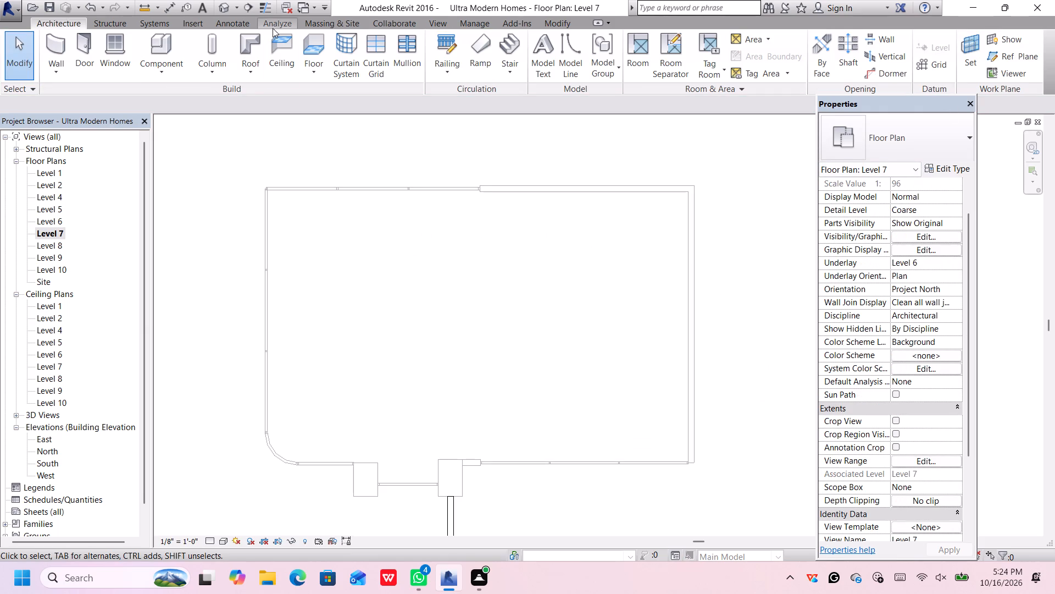
click(220, 2)
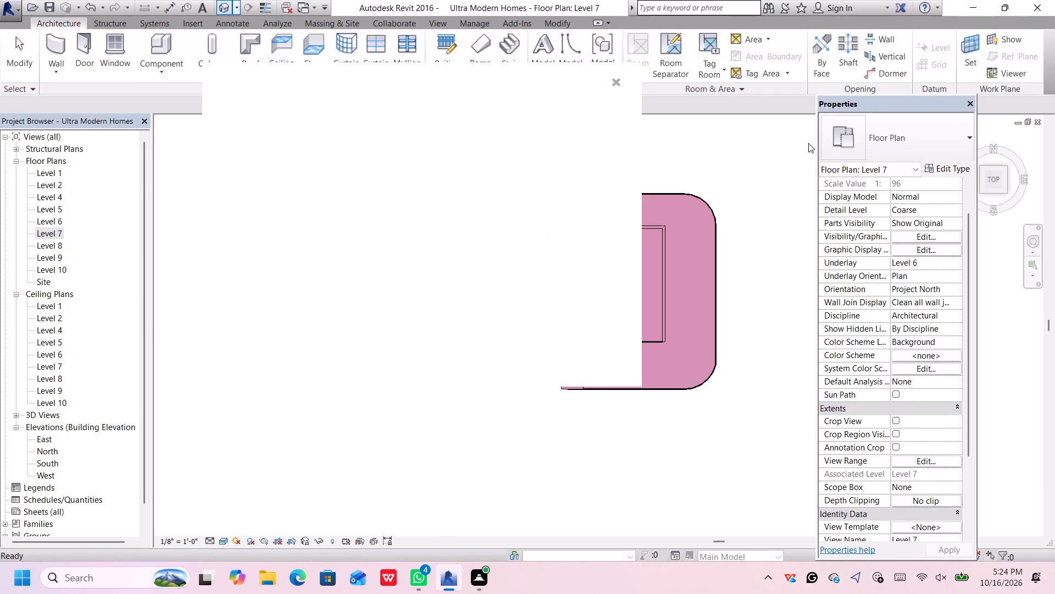
click(611, 80)
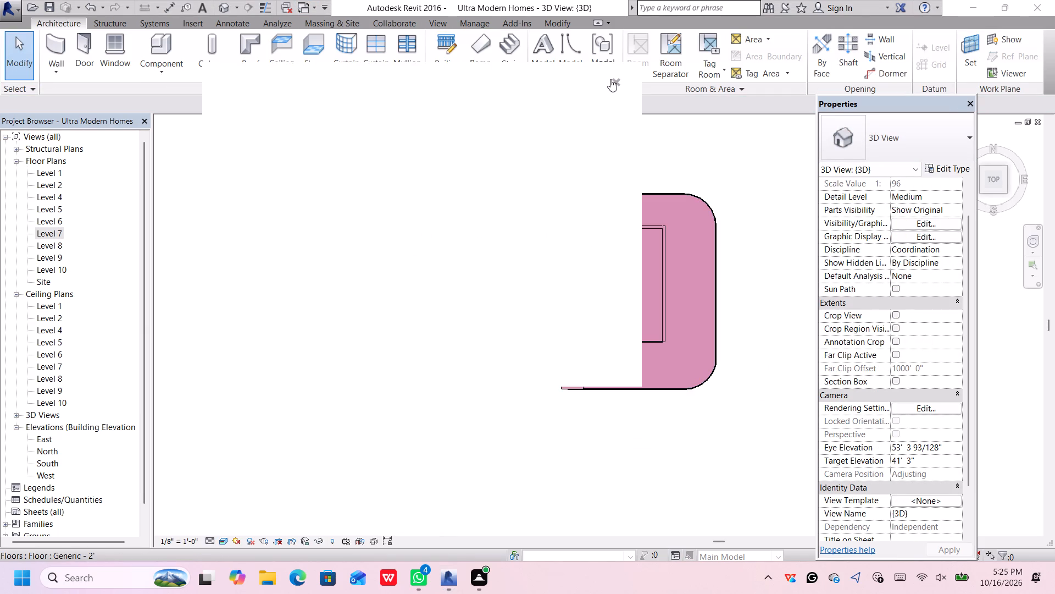
click(982, 191)
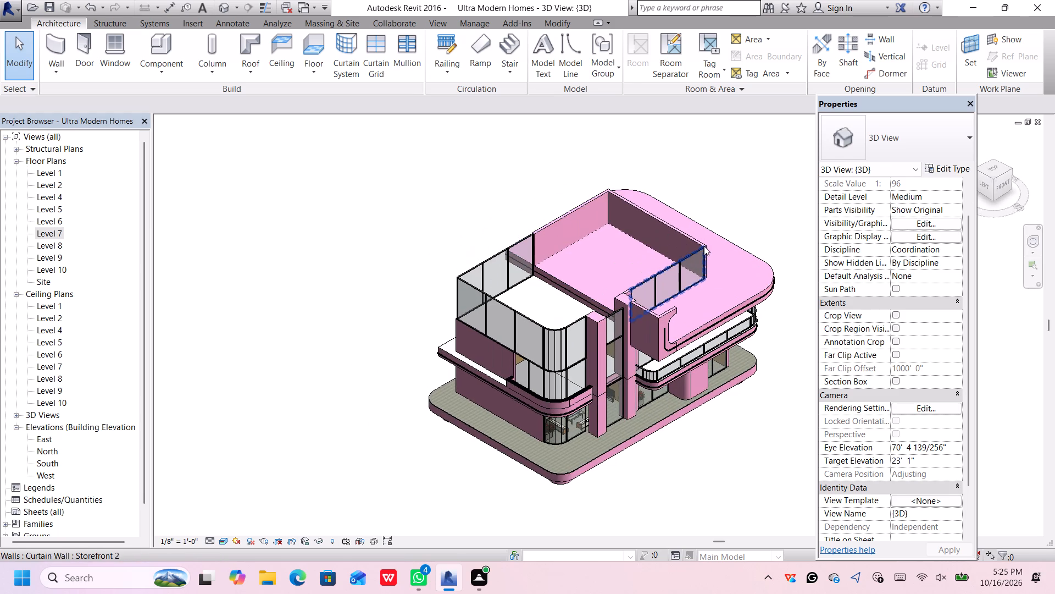
middle_drag(740, 223, 703, 217)
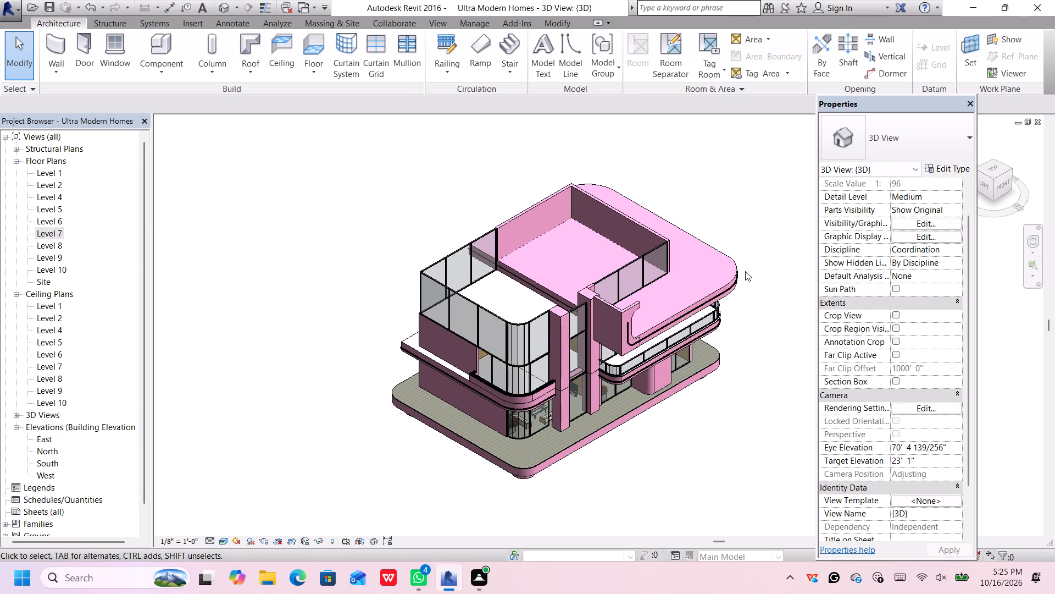
click(747, 285)
click(1001, 183)
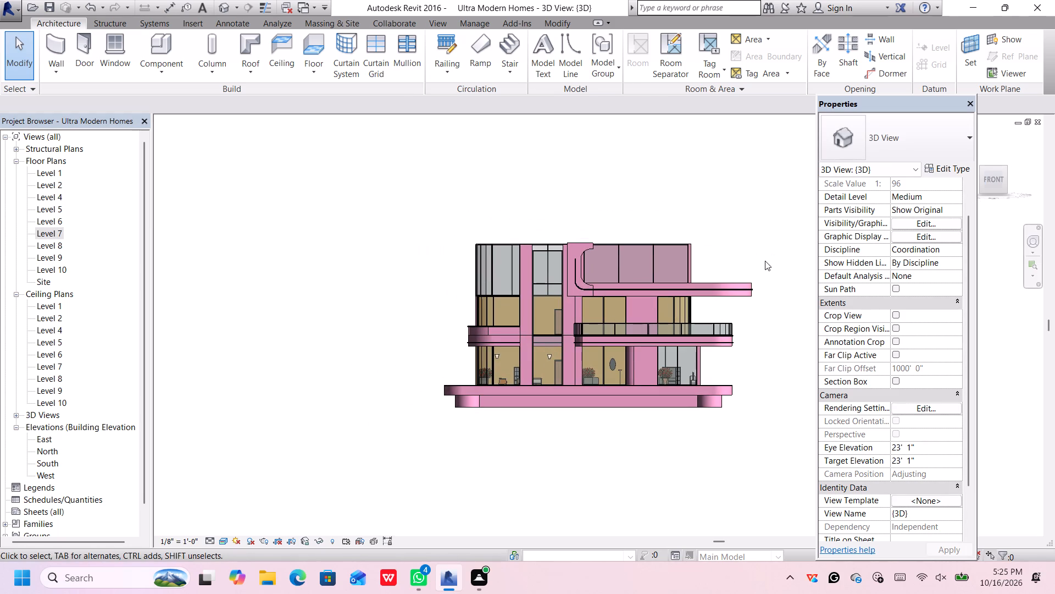
drag(765, 261, 734, 304)
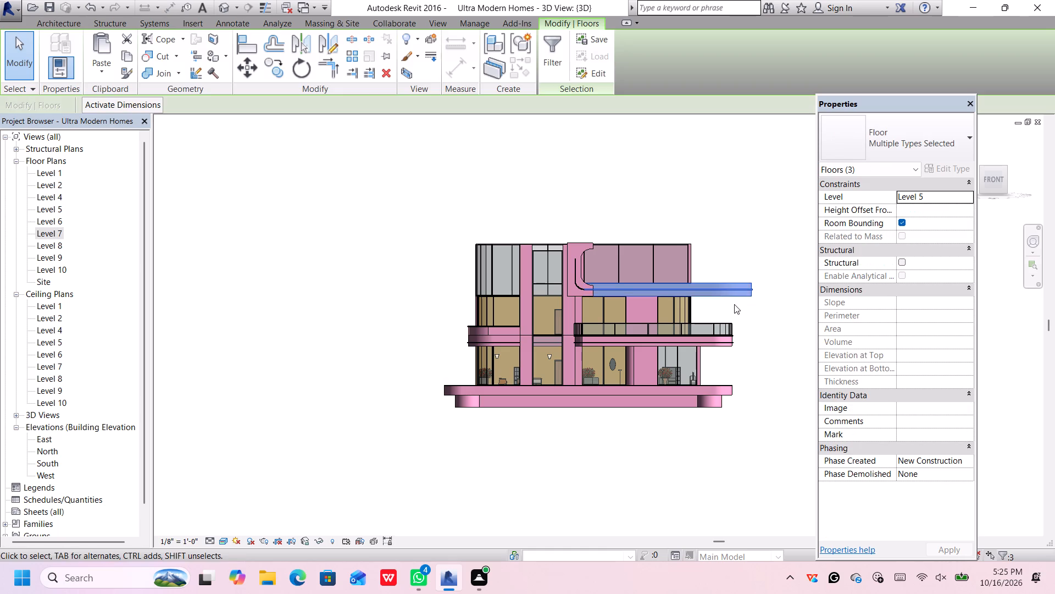
middle_drag(763, 241, 742, 242)
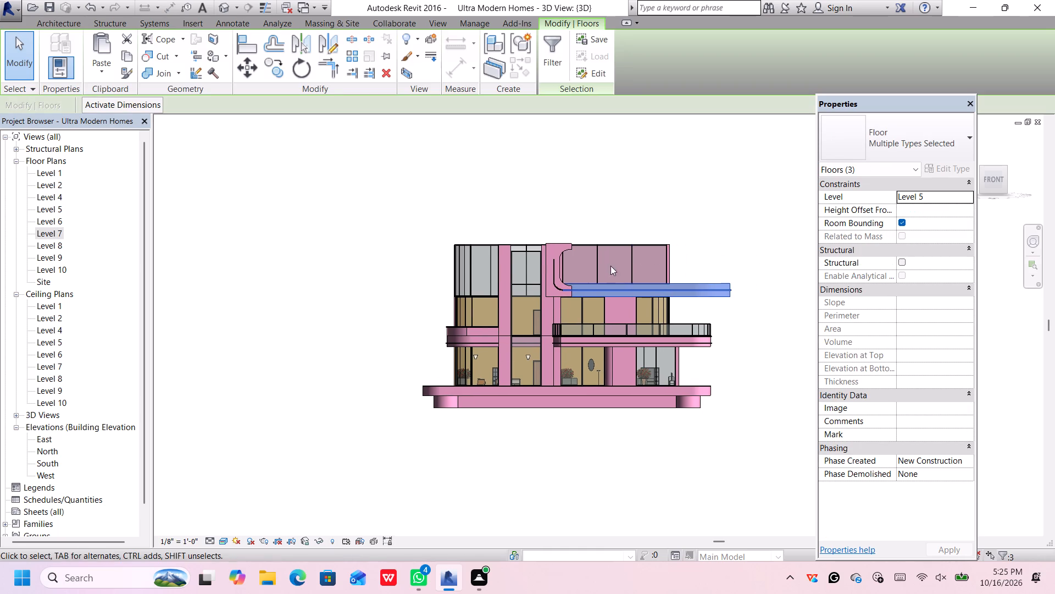
scroll(599, 274, up, 5)
scroll(542, 306, up, 4)
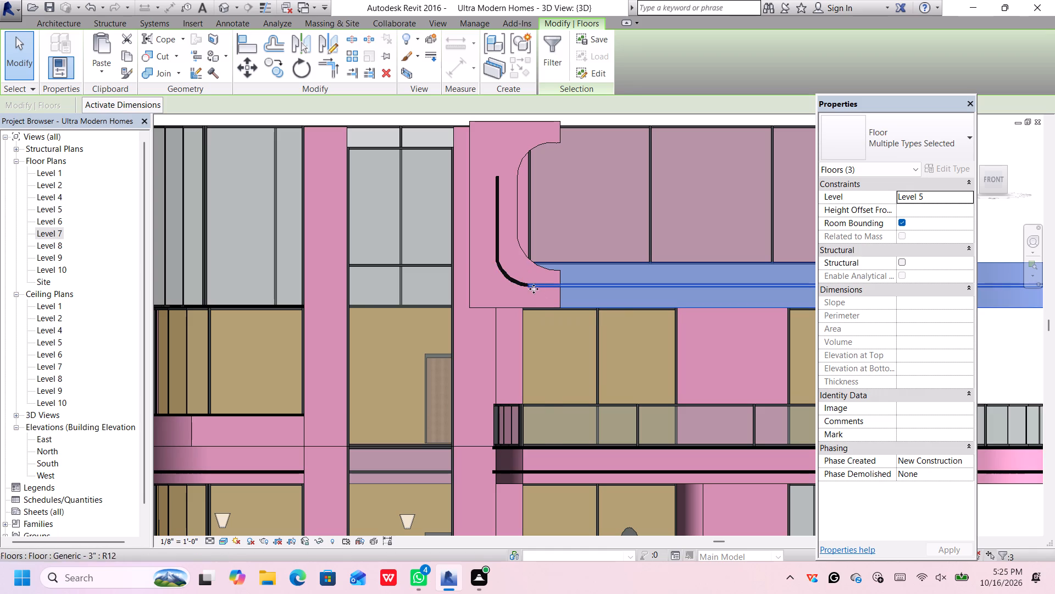
click(271, 63)
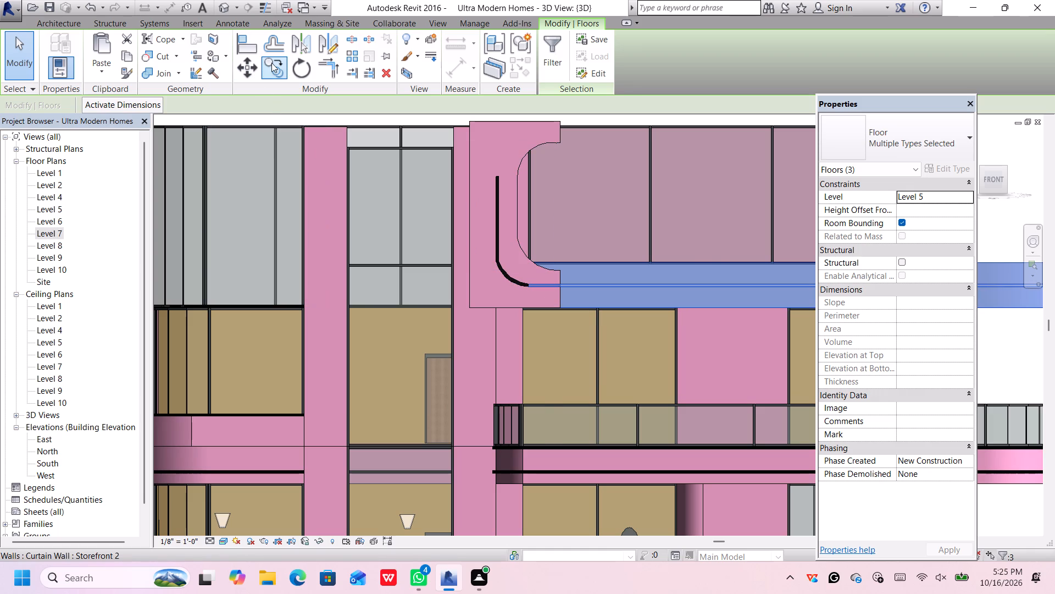
click(524, 308)
scroll(523, 203, down, 5)
scroll(519, 161, up, 2)
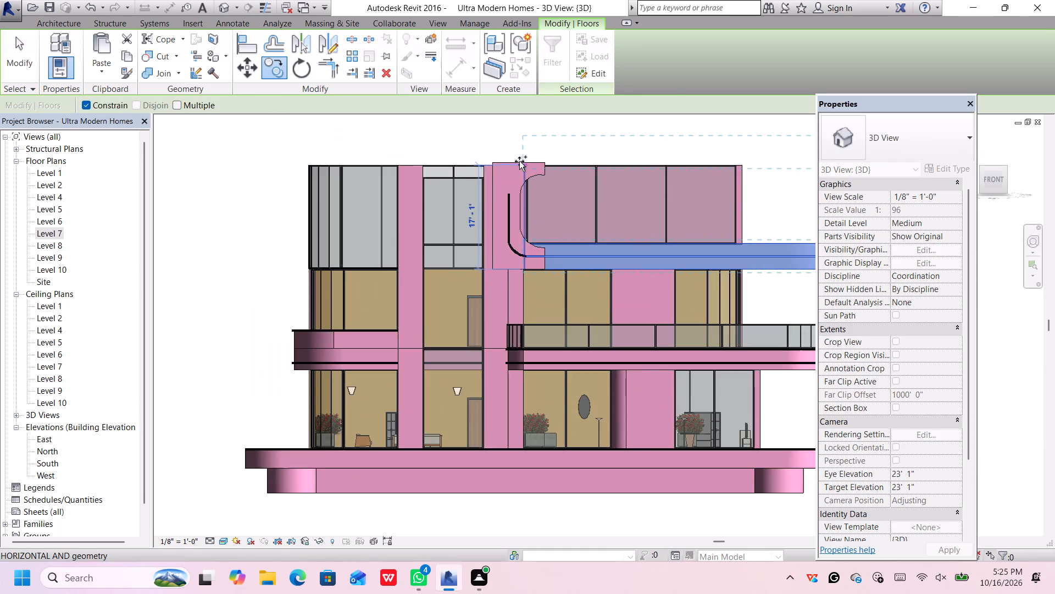
scroll(519, 161, up, 3)
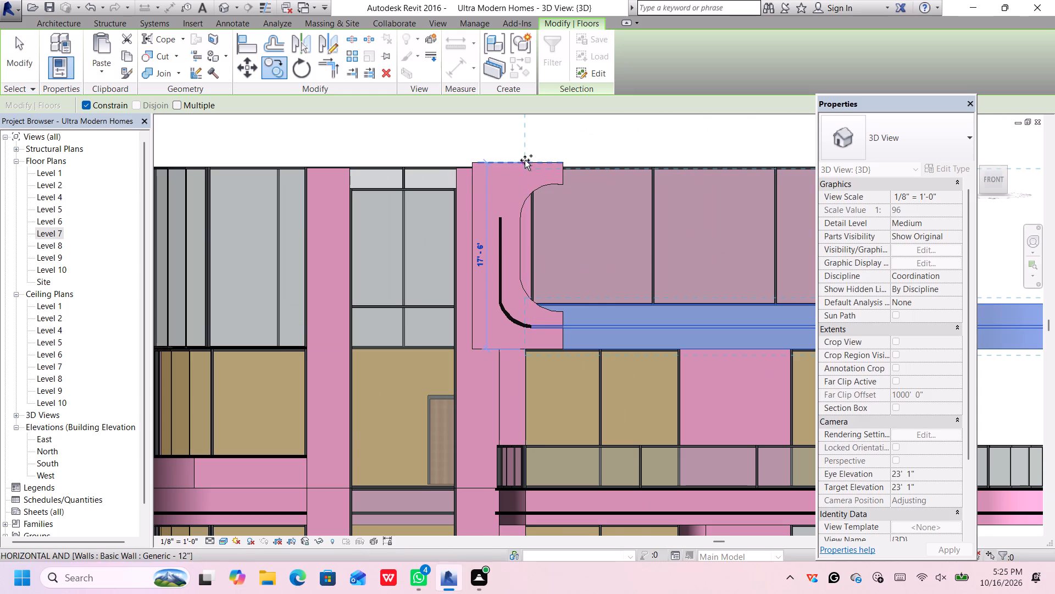
click(525, 160)
Examine how the copied floors sit above the C-shaped wall and the top-storey storefront glazing.
scroll(532, 171, down, 5)
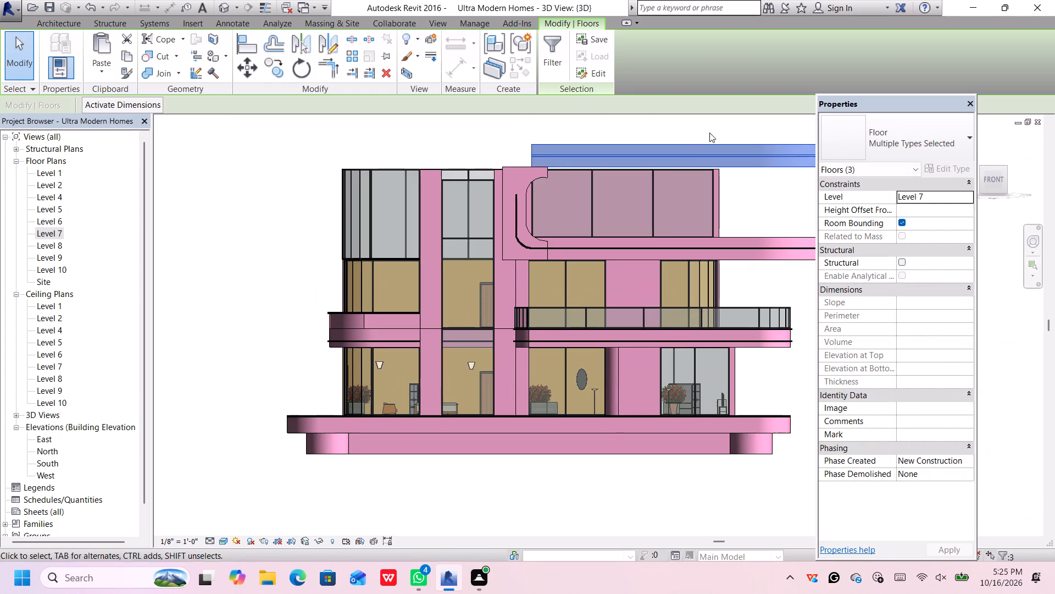
middle_drag(714, 127, 654, 146)
scroll(510, 179, up, 4)
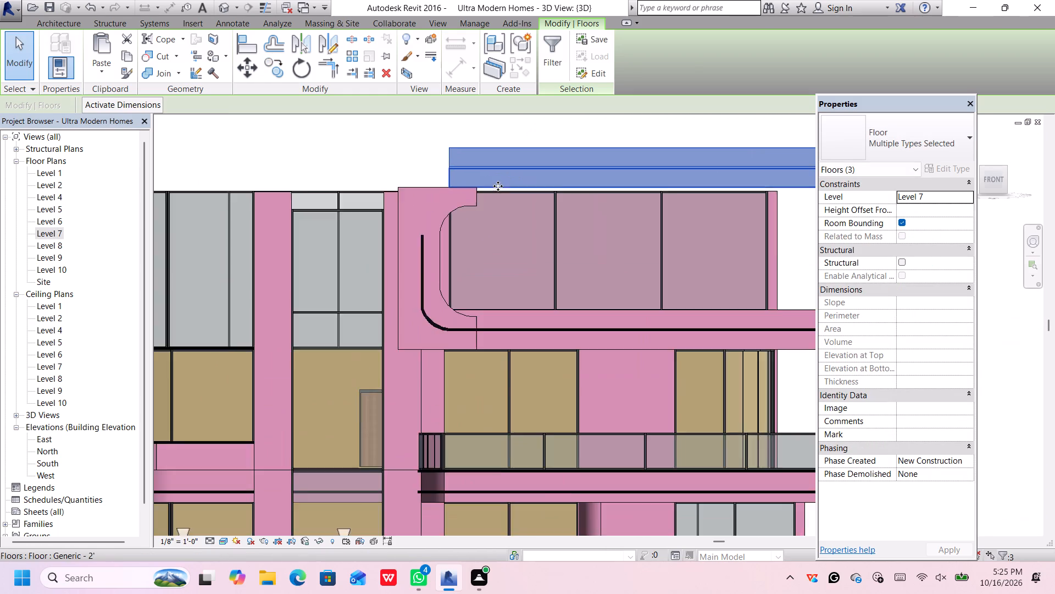
scroll(498, 186, up, 3)
scroll(627, 184, down, 2)
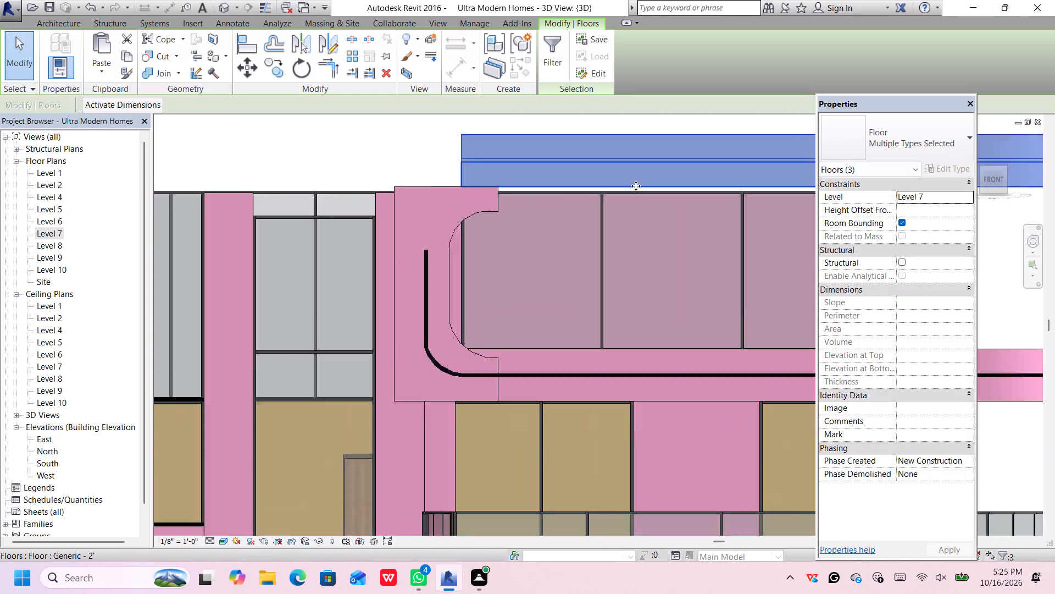
scroll(636, 186, down, 1)
middle_drag(745, 195, 621, 210)
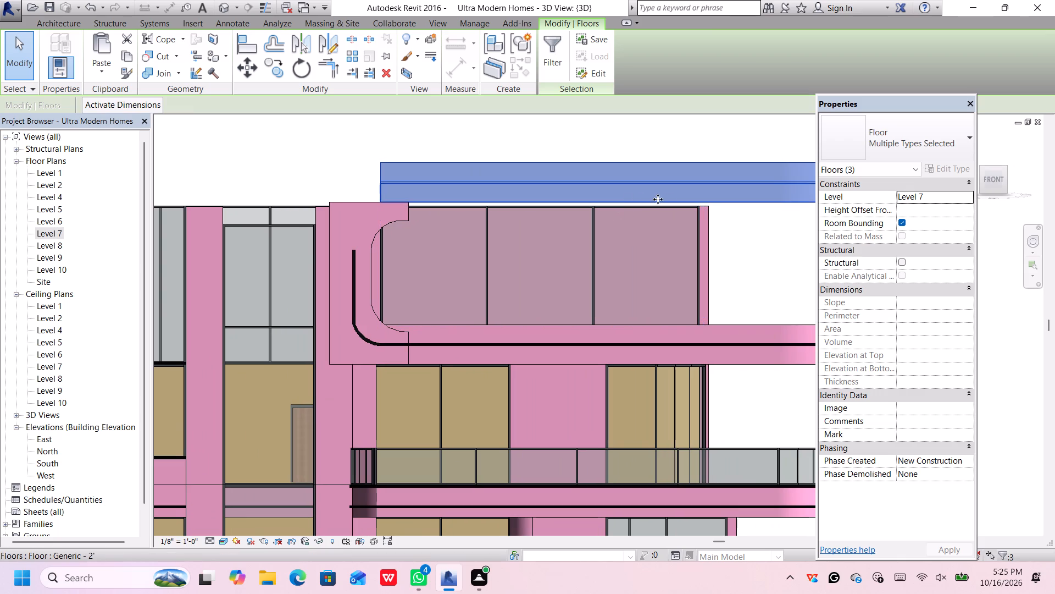
scroll(691, 203, up, 1)
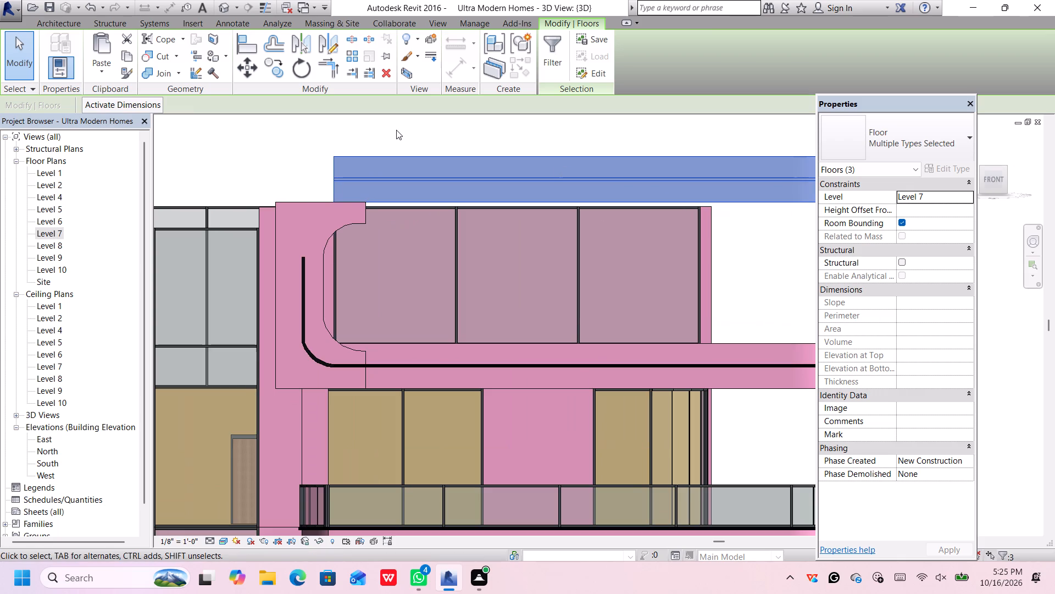
scroll(402, 135, down, 1)
middle_drag(674, 237, 652, 236)
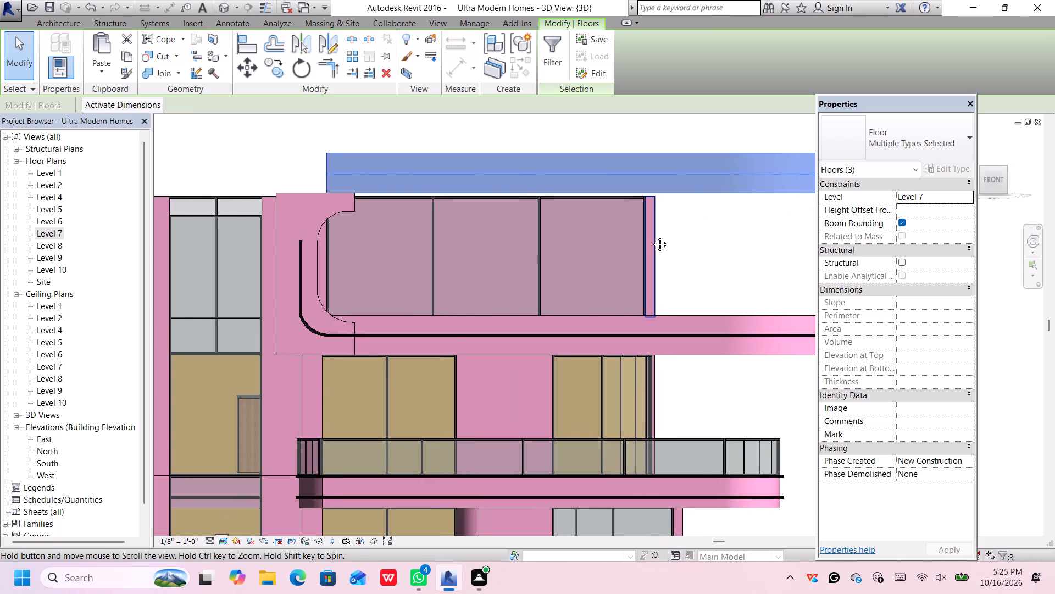
middle_drag(652, 236, 594, 250)
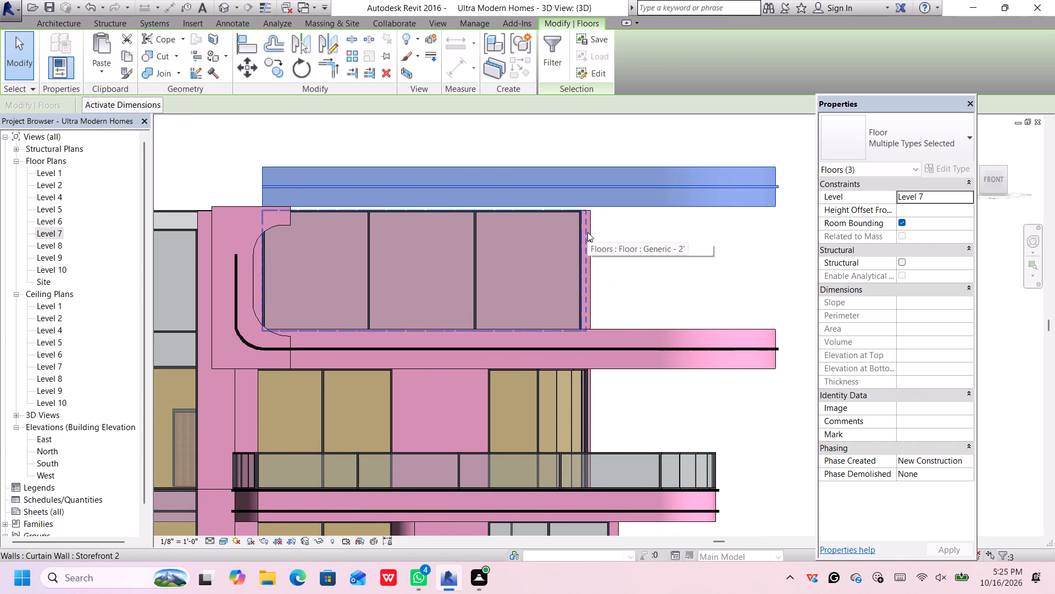
Check the gap beneath the three copied roof slabs and undo their copy above the top storey.
scroll(602, 212, up, 2)
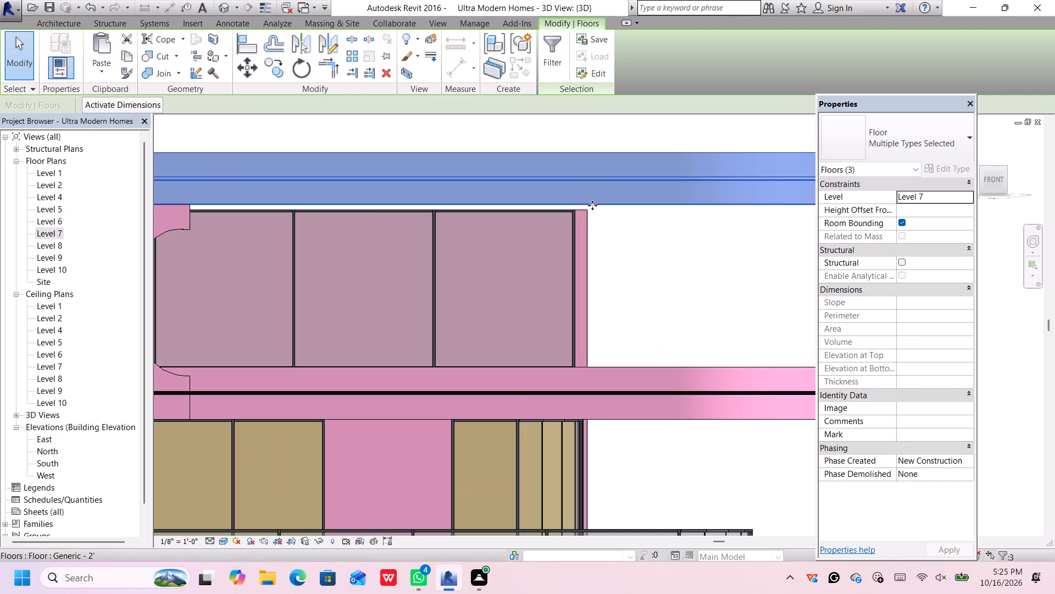
drag(588, 204, 585, 211)
click(586, 200)
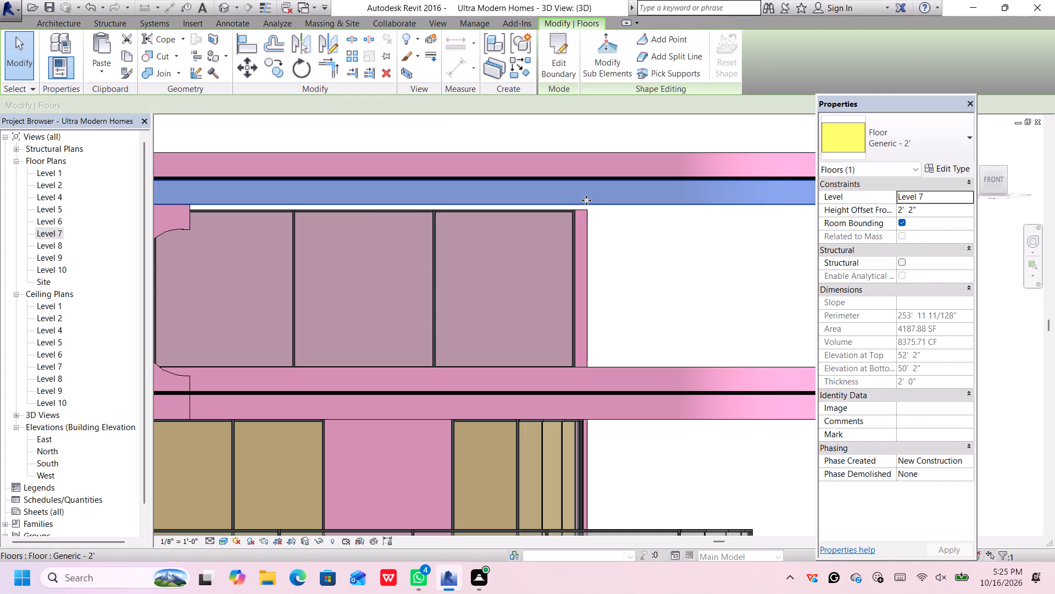
scroll(586, 203, down, 5)
drag(758, 152, 666, 216)
scroll(548, 182, up, 2)
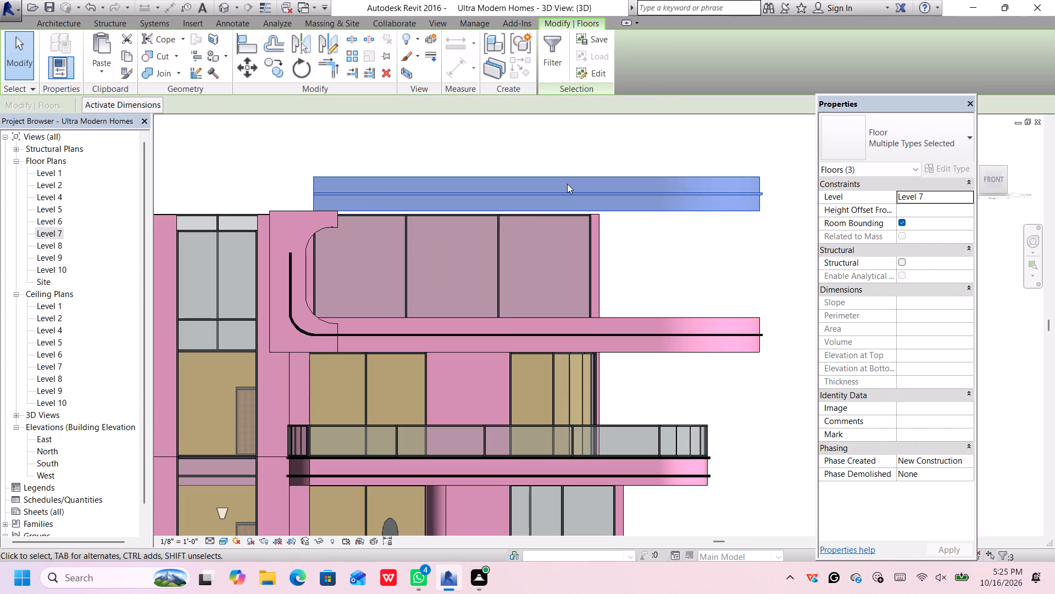
key(ctrl+z)
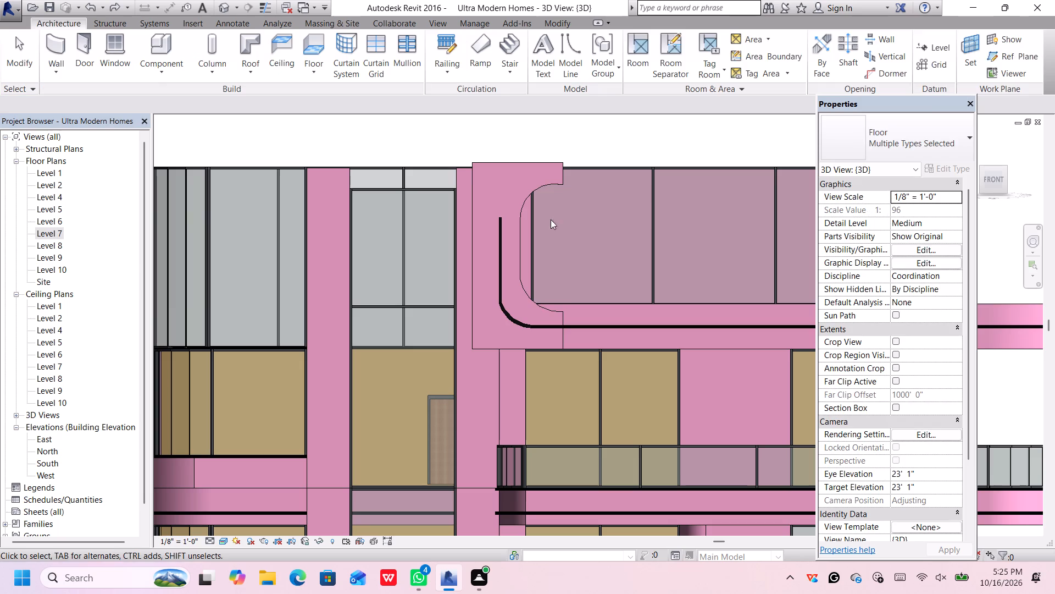
Copy the three overhanging Level 5 floors 17'-1" straight up from their underside to the top of the 12" wall beside the storefront glazing.
scroll(580, 312, down, 5)
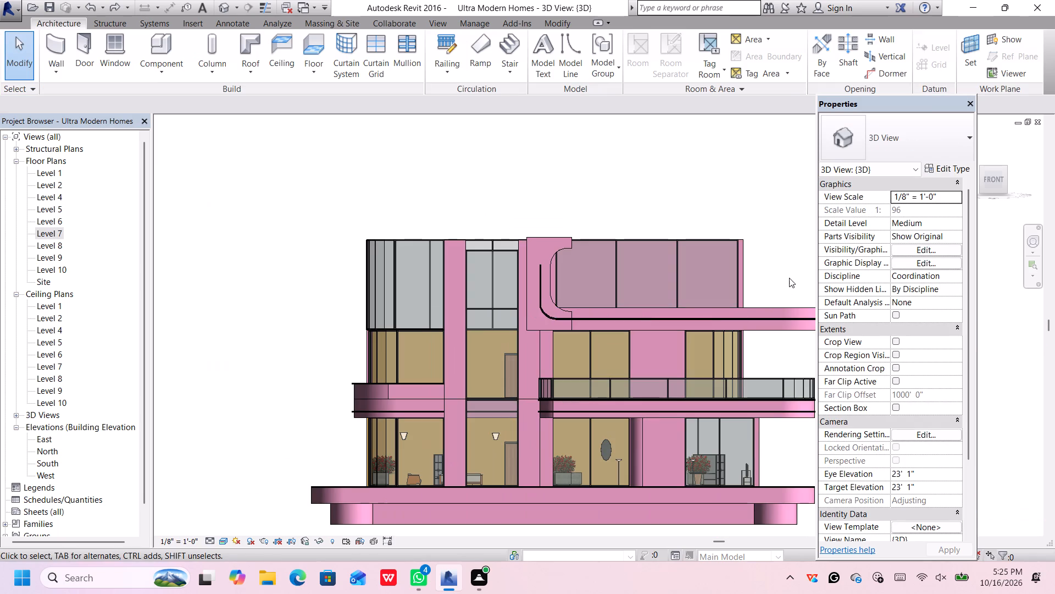
drag(789, 279, 775, 350)
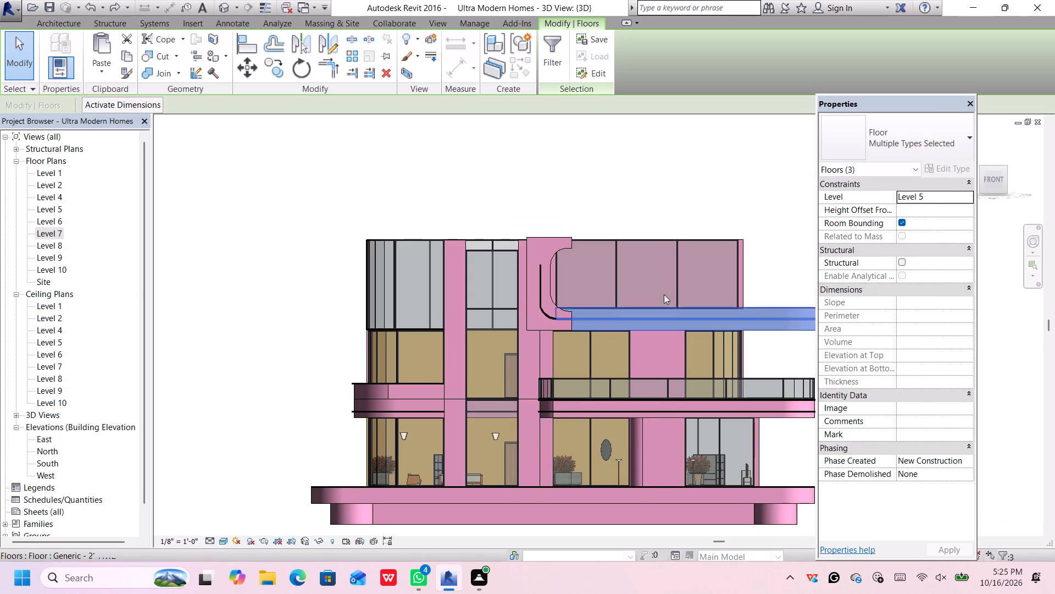
middle_drag(756, 230, 552, 227)
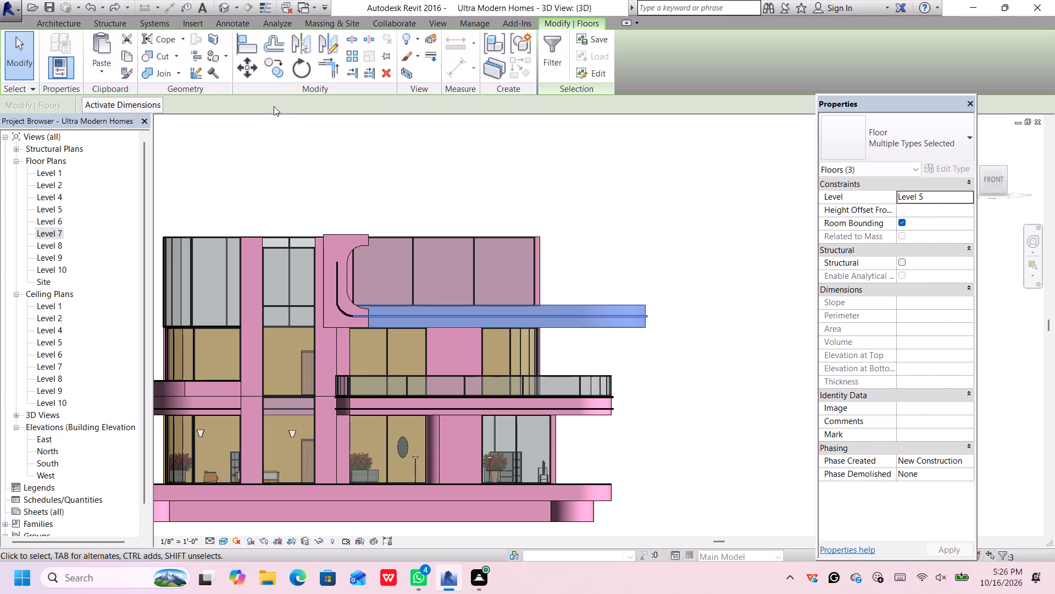
click(269, 67)
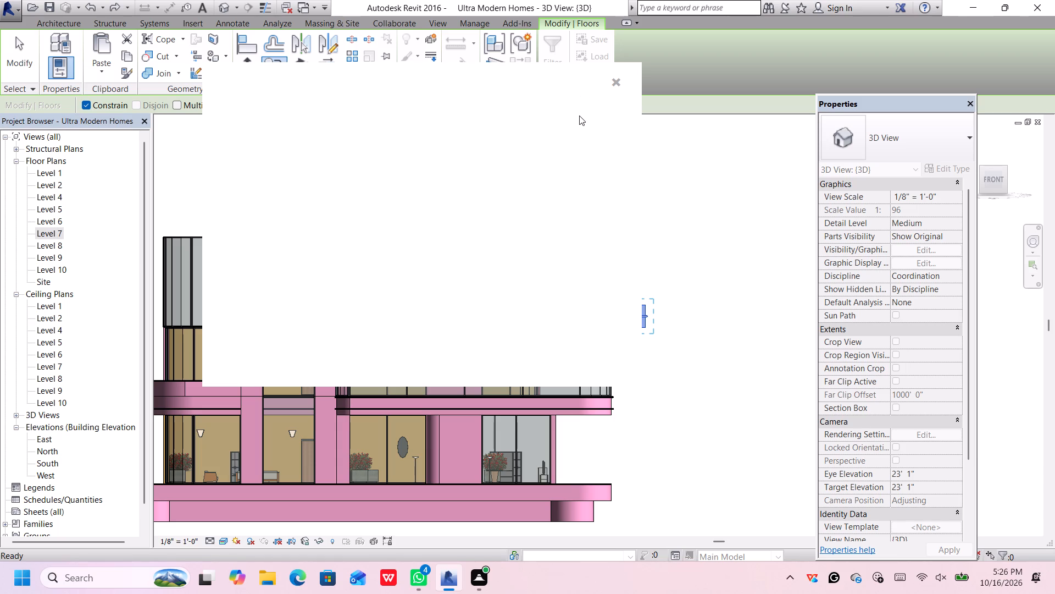
click(617, 84)
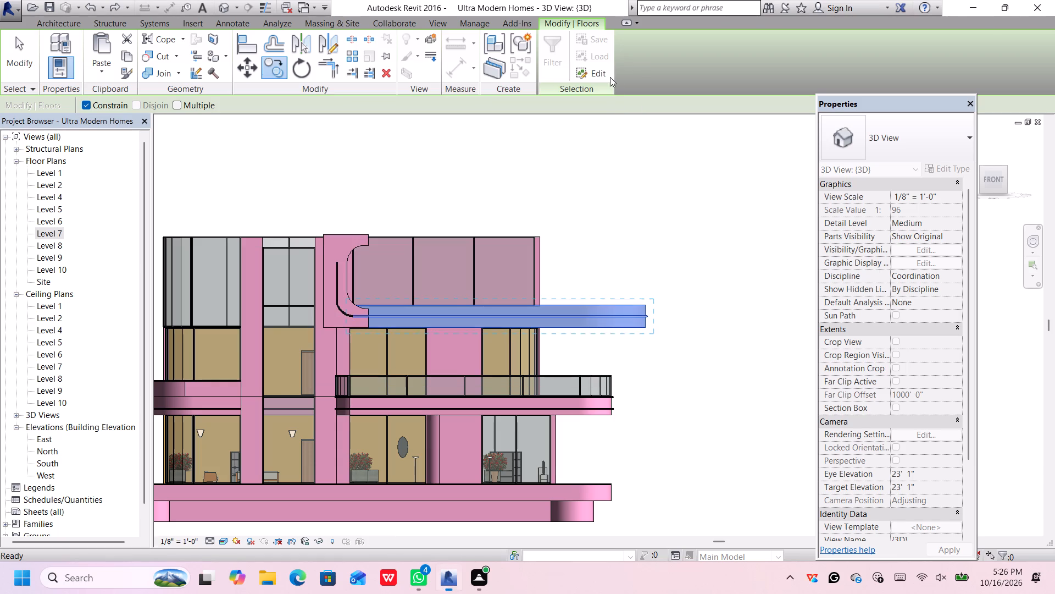
scroll(542, 328, up, 4)
click(539, 326)
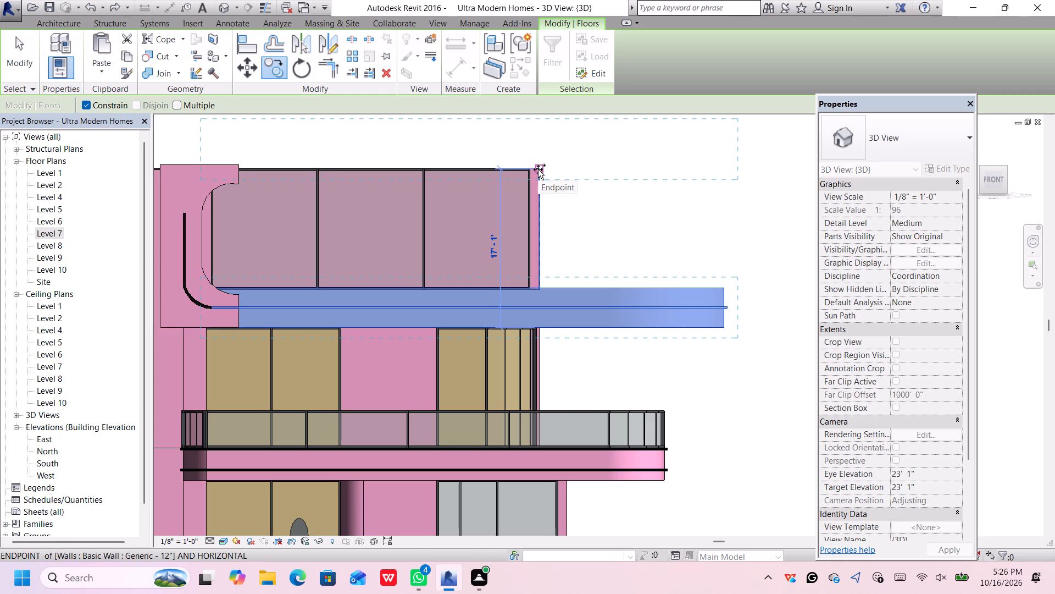
scroll(544, 171, up, 4)
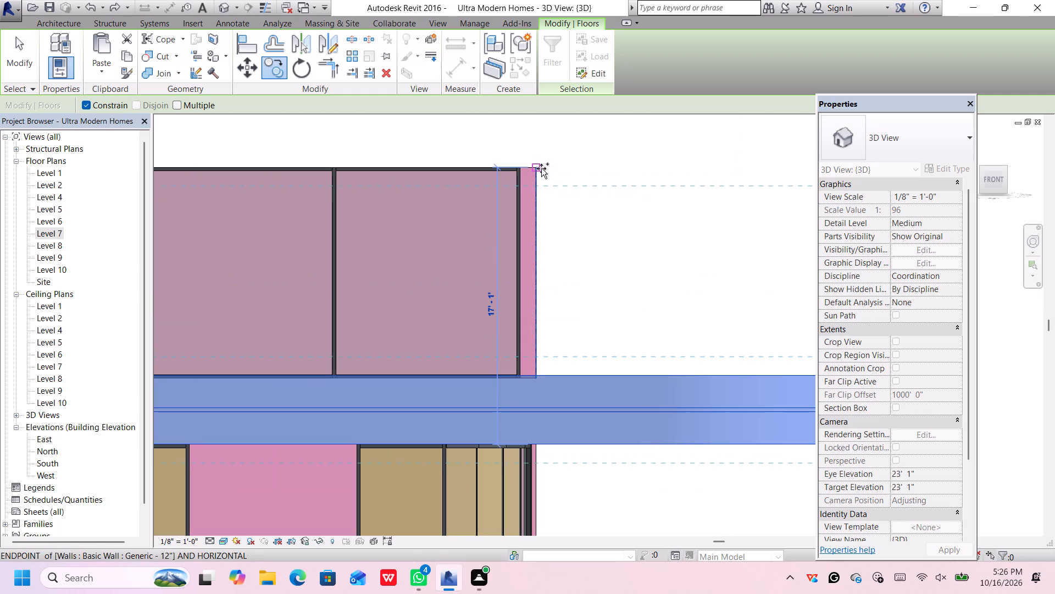
click(537, 166)
scroll(542, 168, down, 7)
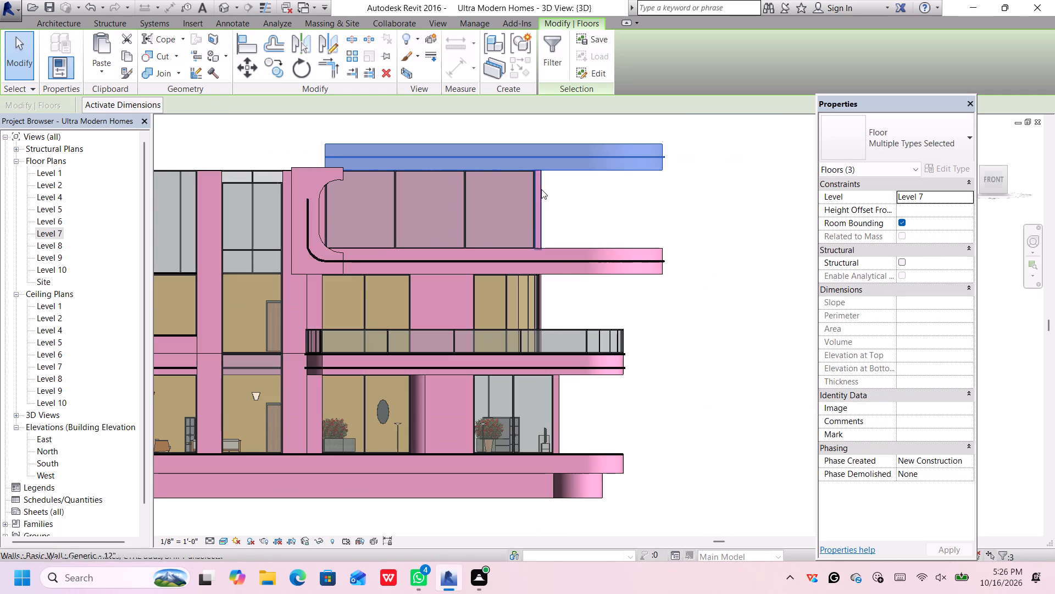
middle_click(595, 244)
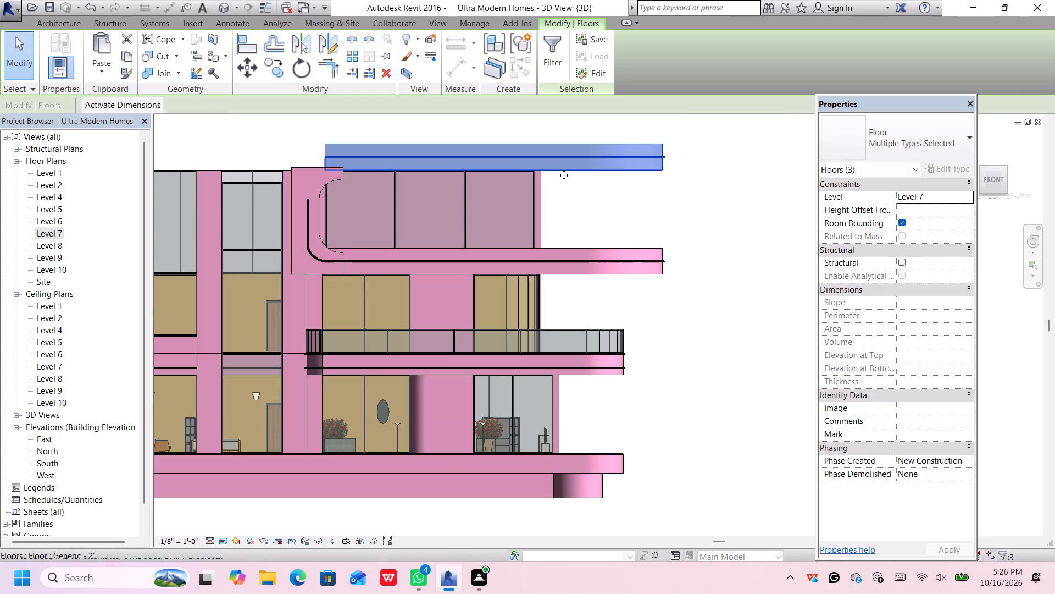
click(576, 197)
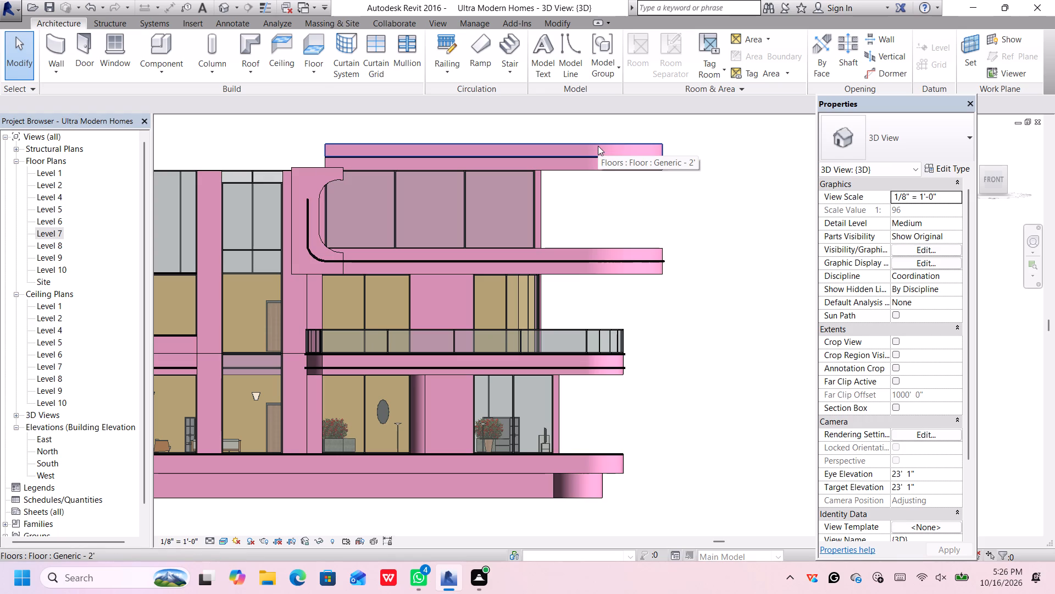
Examine the new roof slabs and compare their edges with the balcony slab and its glazed railing below.
click(598, 146)
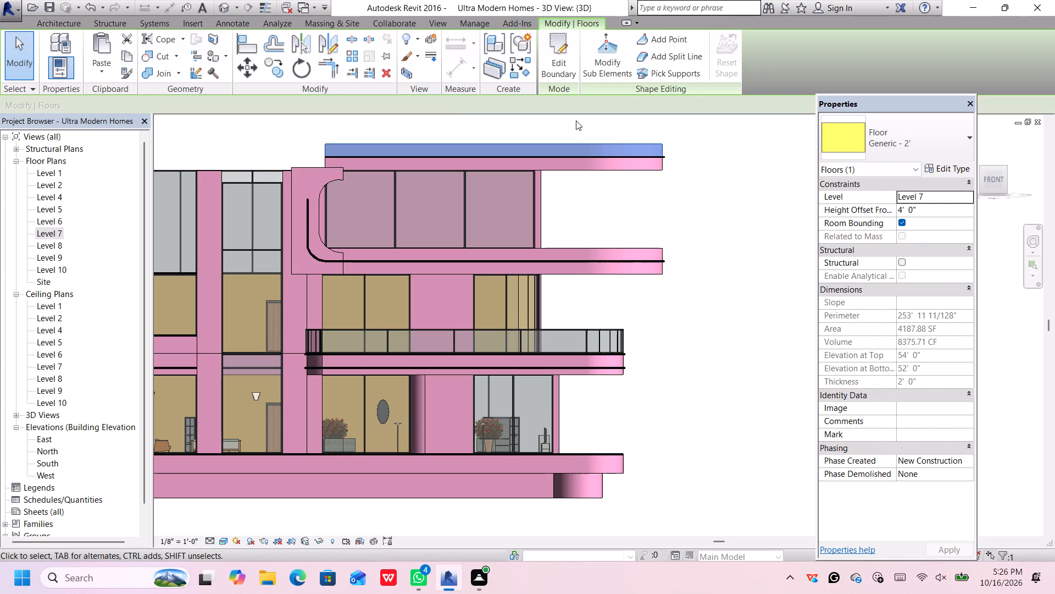
middle_drag(576, 124, 586, 164)
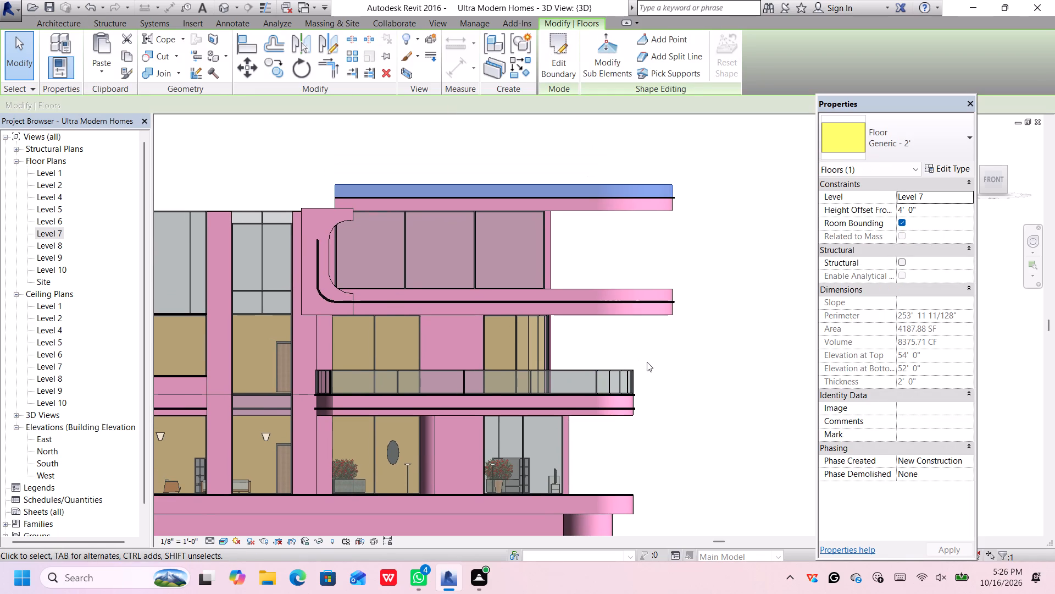
scroll(648, 362, up, 1)
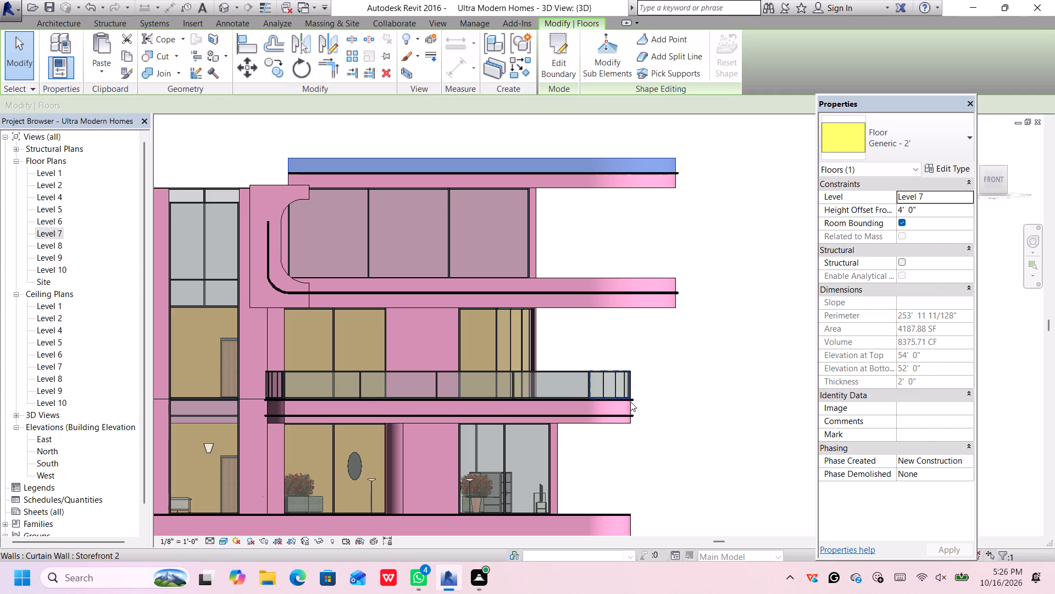
scroll(635, 400, up, 3)
click(632, 400)
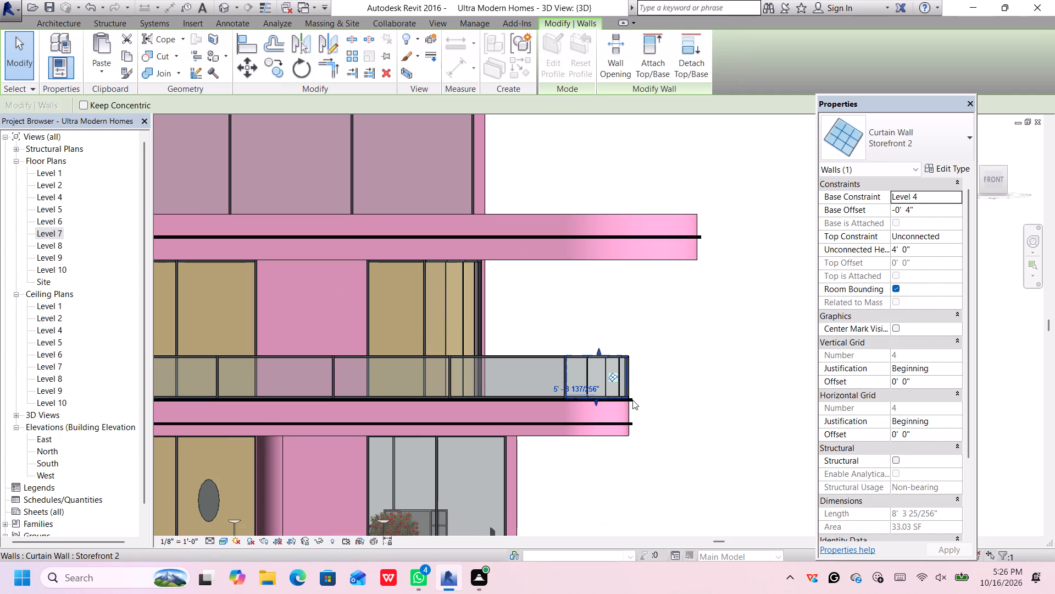
scroll(633, 398, down, 4)
click(656, 414)
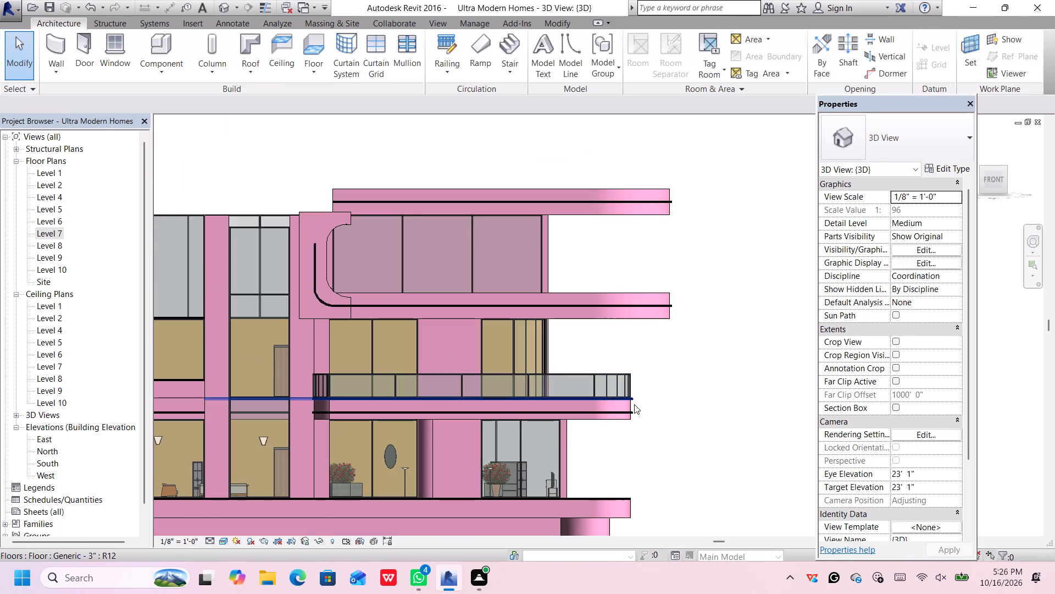
middle_drag(695, 326, 695, 329)
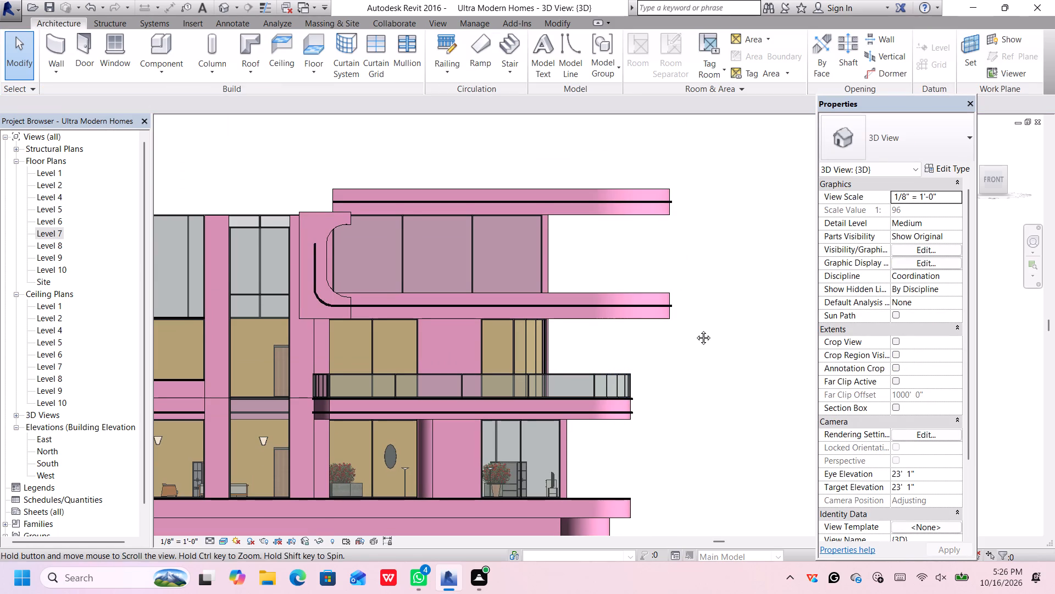
middle_drag(695, 329, 691, 387)
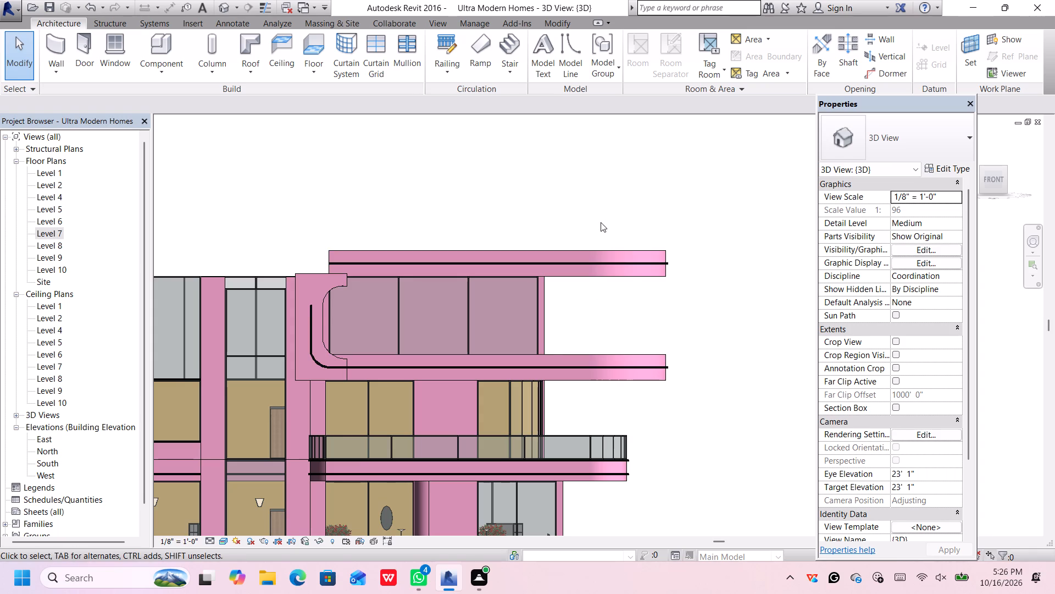
middle_drag(601, 221, 609, 262)
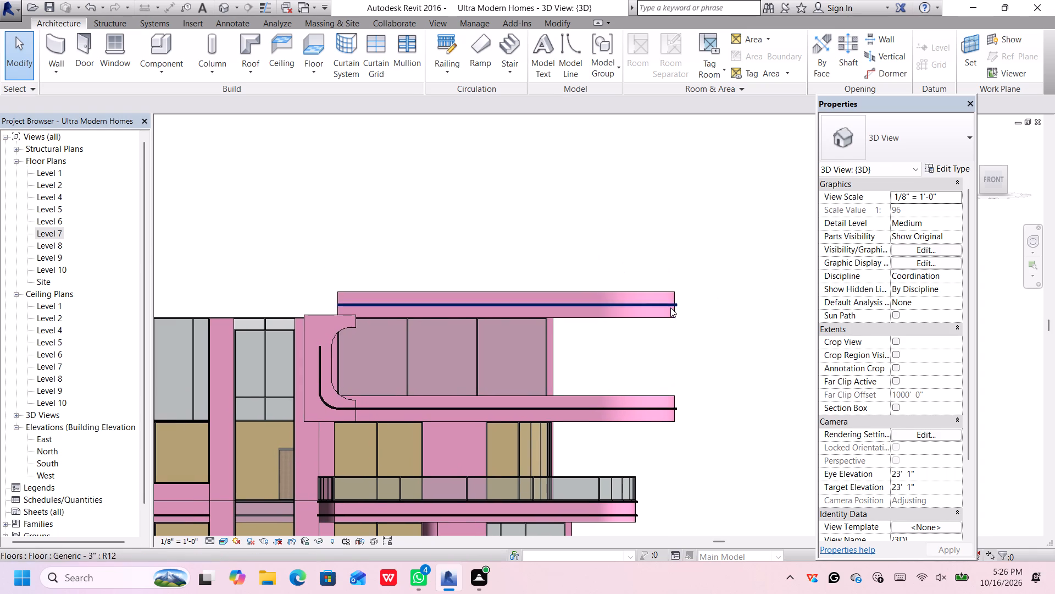
Copy the Generic - 3" floor band of the Level 5 overhang 2'-3" up to the top edge of that overhang.
scroll(683, 389, up, 2)
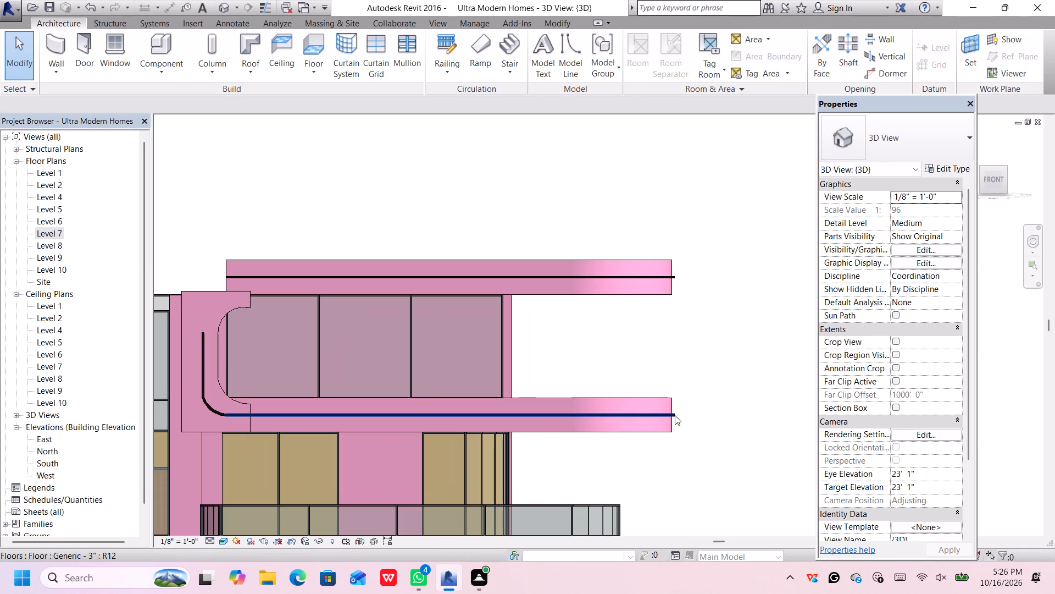
click(674, 415)
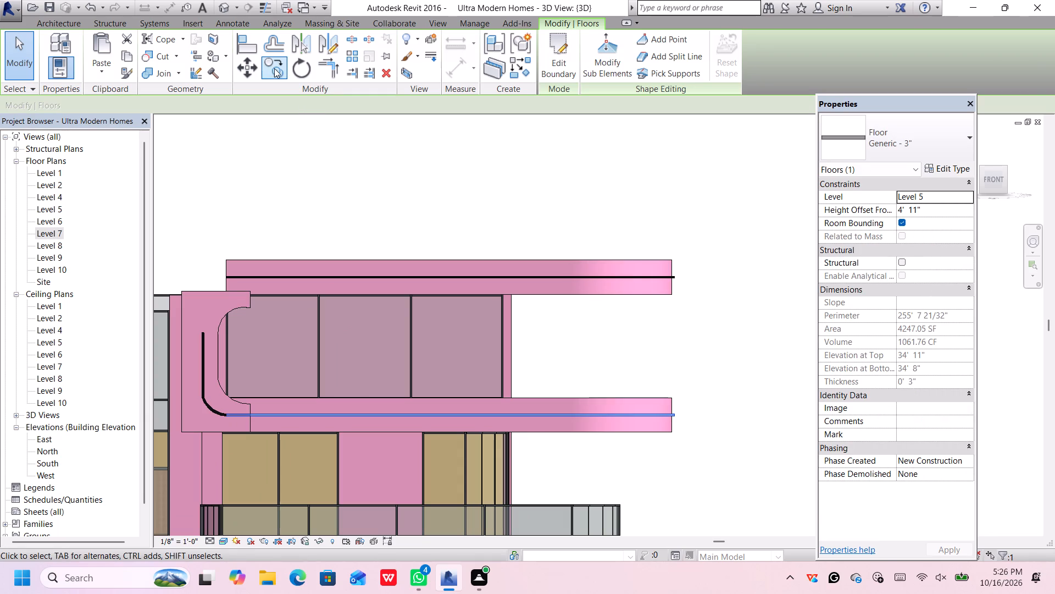
click(274, 68)
scroll(688, 422, up, 5)
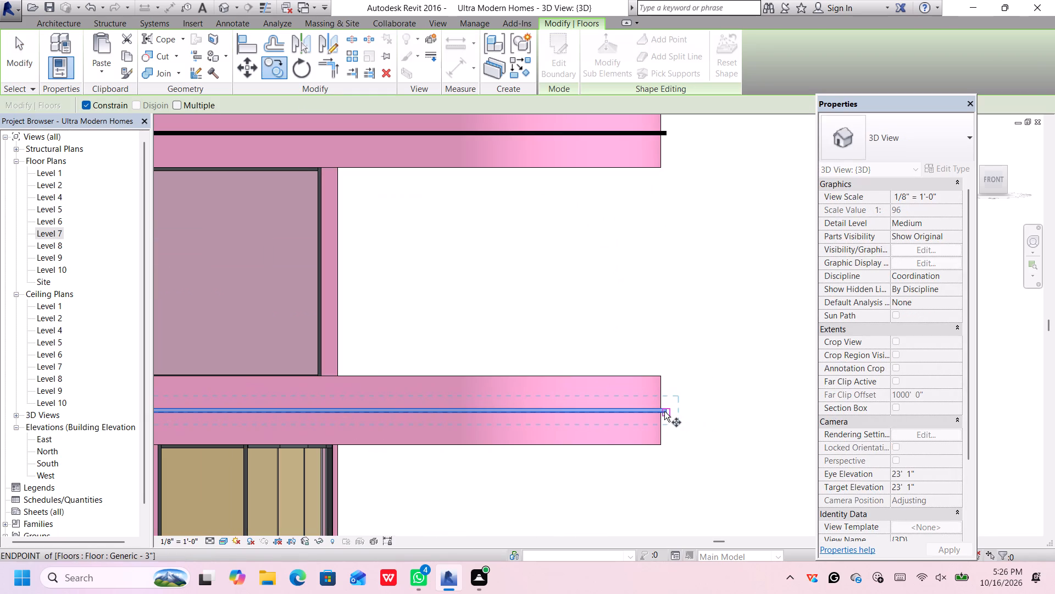
click(664, 411)
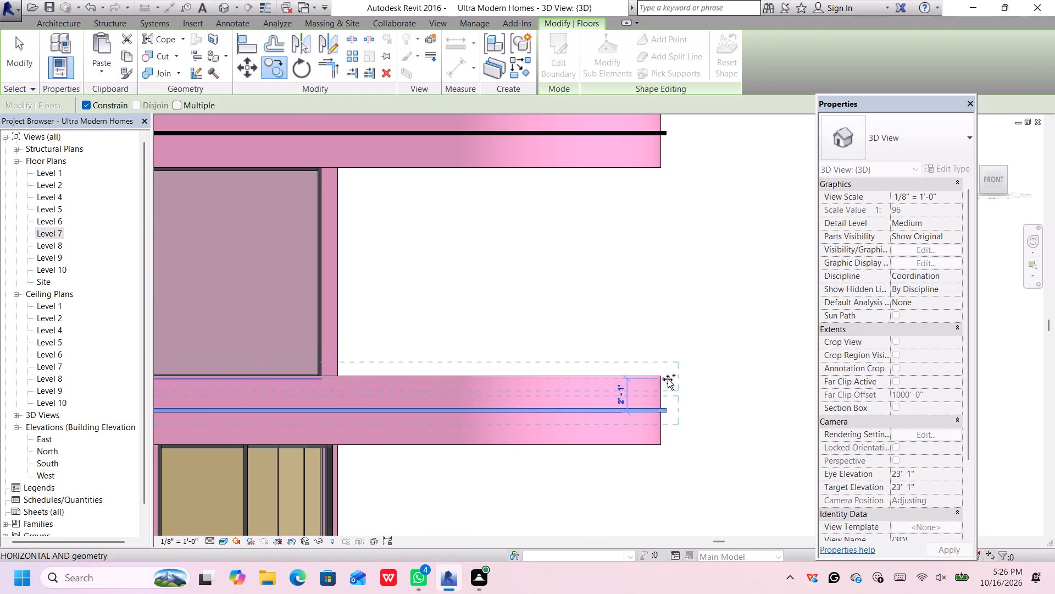
click(664, 372)
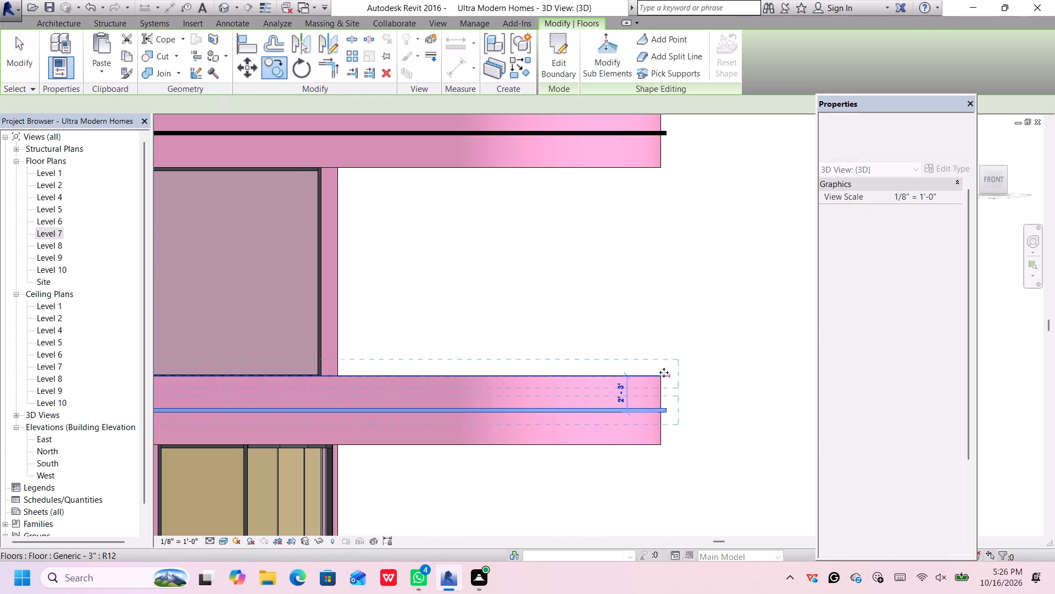
scroll(681, 362, down, 5)
click(698, 335)
Examine the roof slabs, the Level 5 overhang's banding and the whole front of the house.
scroll(673, 266, down, 1)
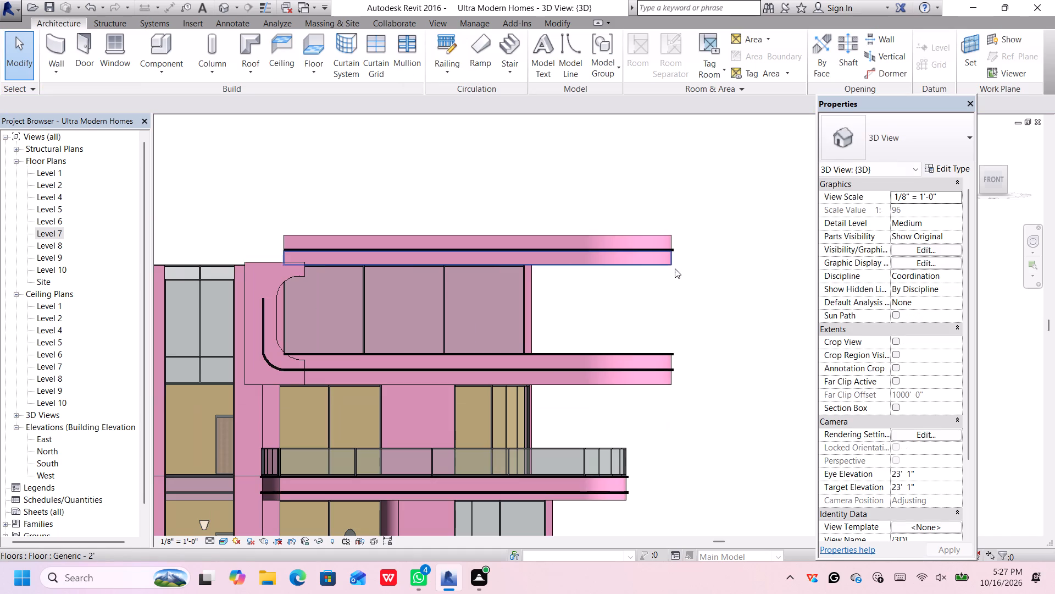
middle_drag(660, 324, 658, 331)
middle_click(658, 332)
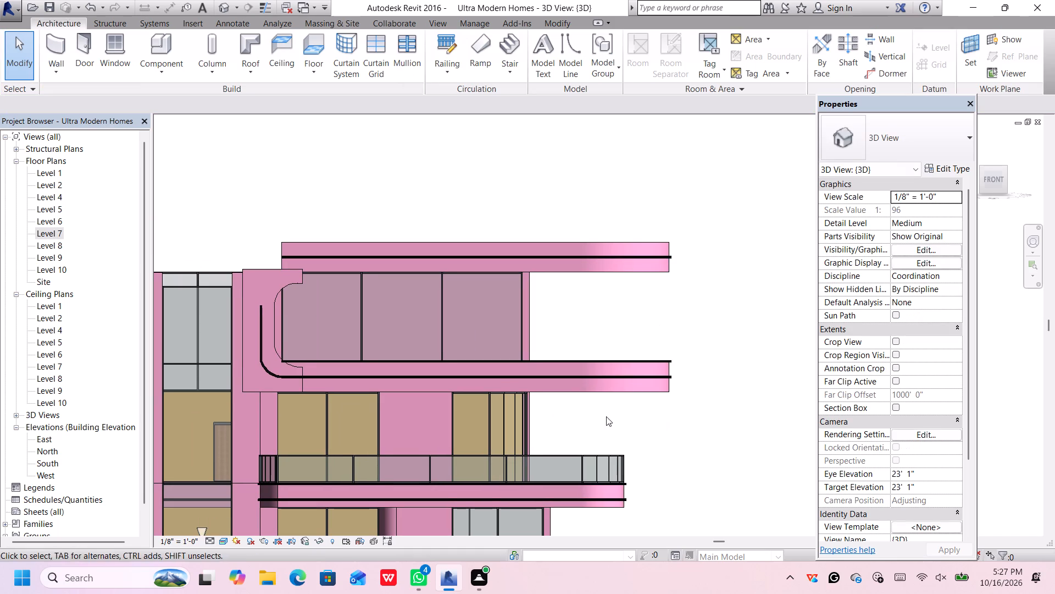
middle_drag(655, 320, 658, 349)
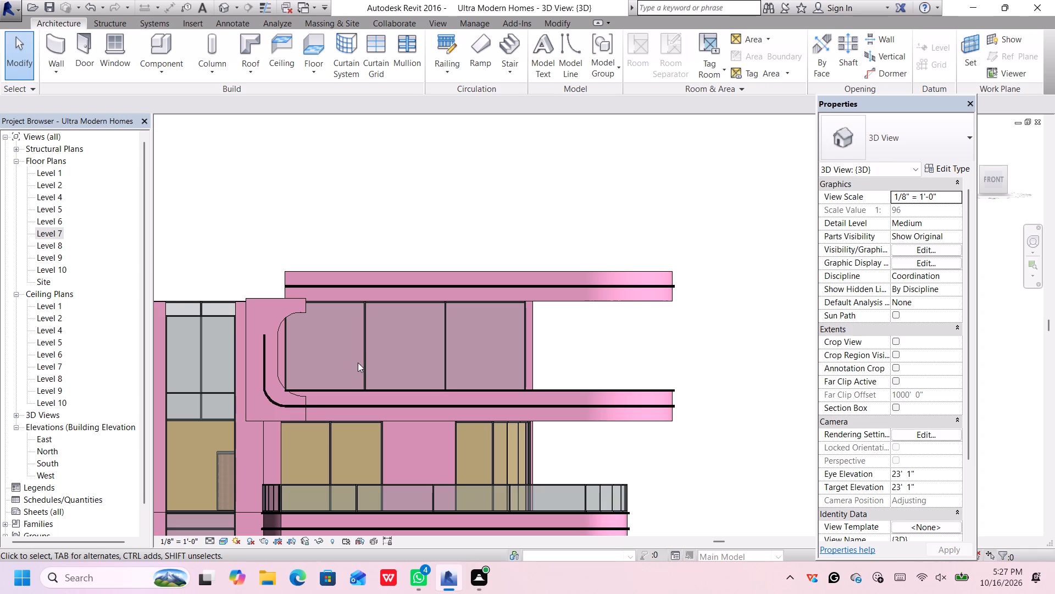
middle_drag(671, 313, 628, 401)
middle_click(628, 401)
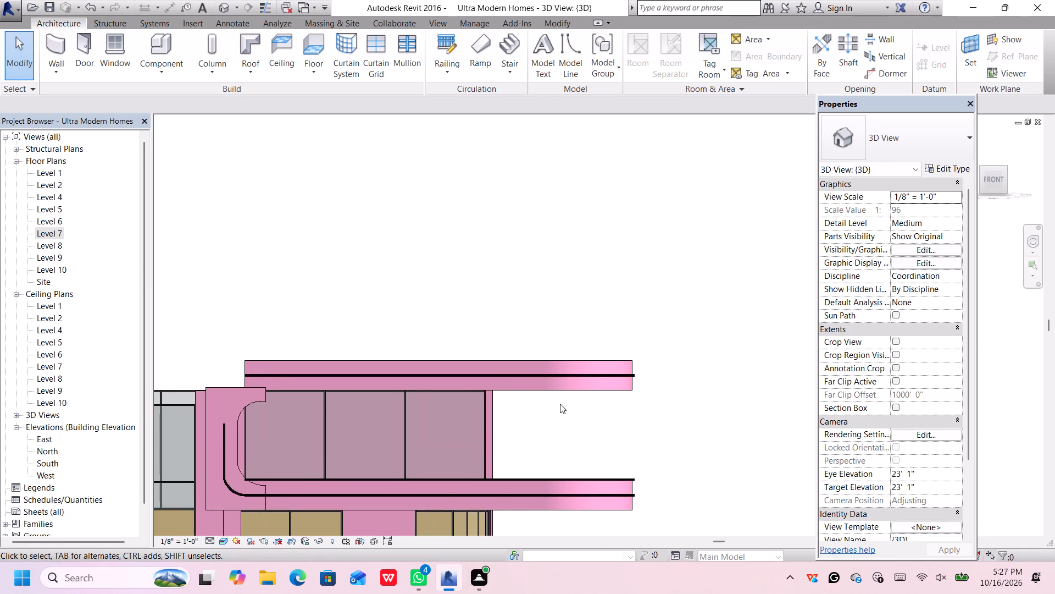
scroll(560, 404, down, 2)
middle_drag(558, 414, 633, 428)
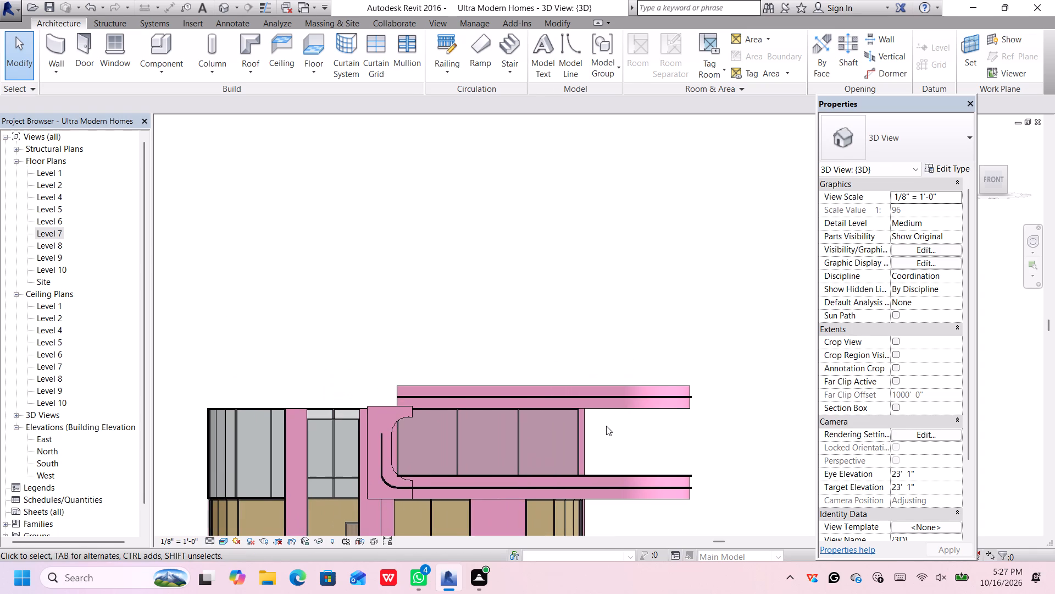
middle_drag(606, 428, 671, 258)
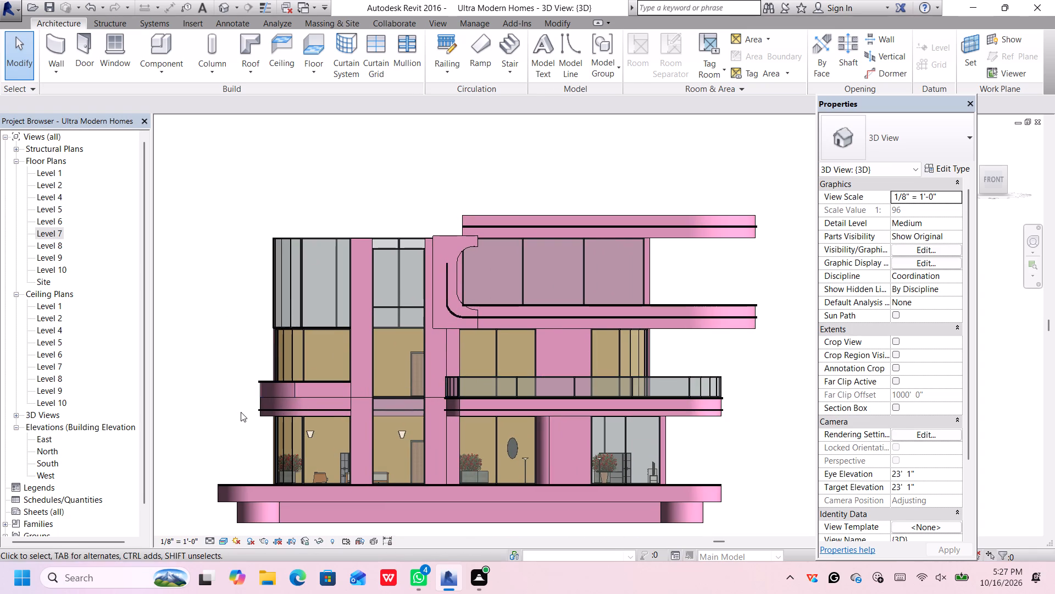
Examine the Generic - 3" band on the Level 2 slab edge and the roof's extent from the front and from above.
scroll(245, 414, up, 3)
click(274, 409)
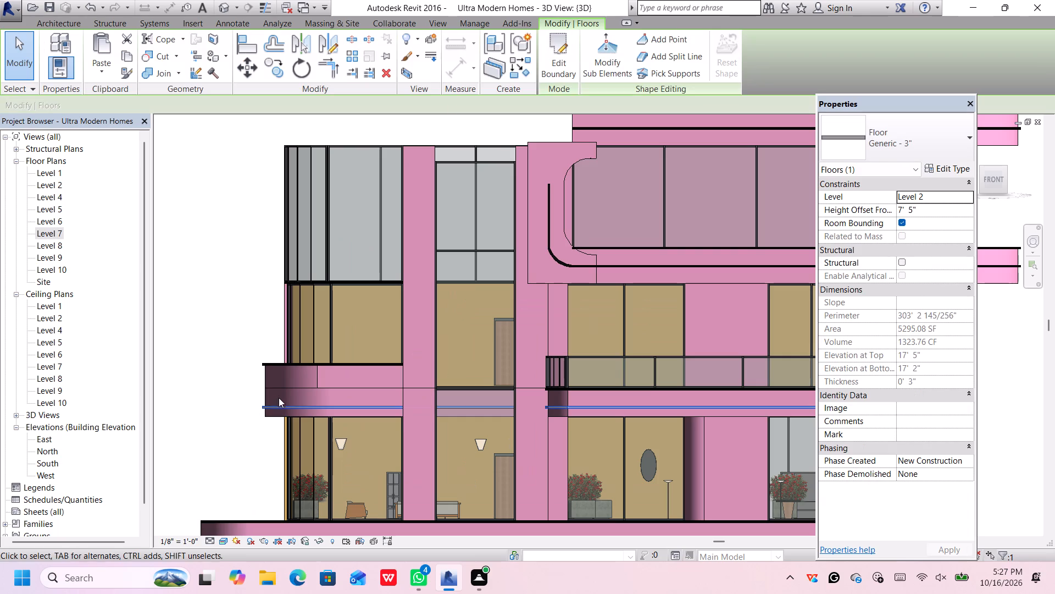
scroll(262, 416, up, 3)
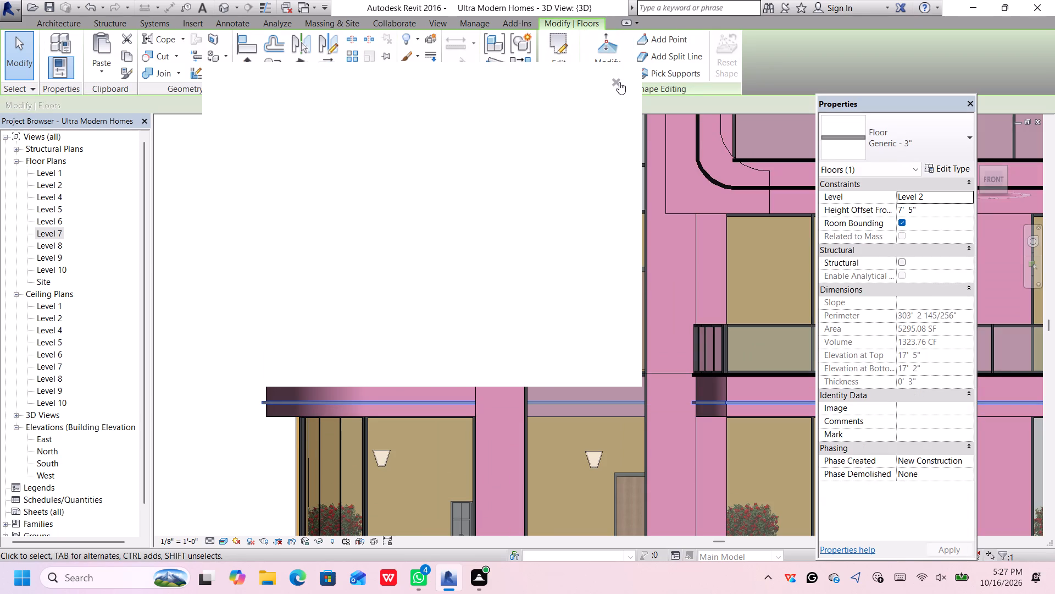
click(619, 82)
scroll(604, 118, down, 6)
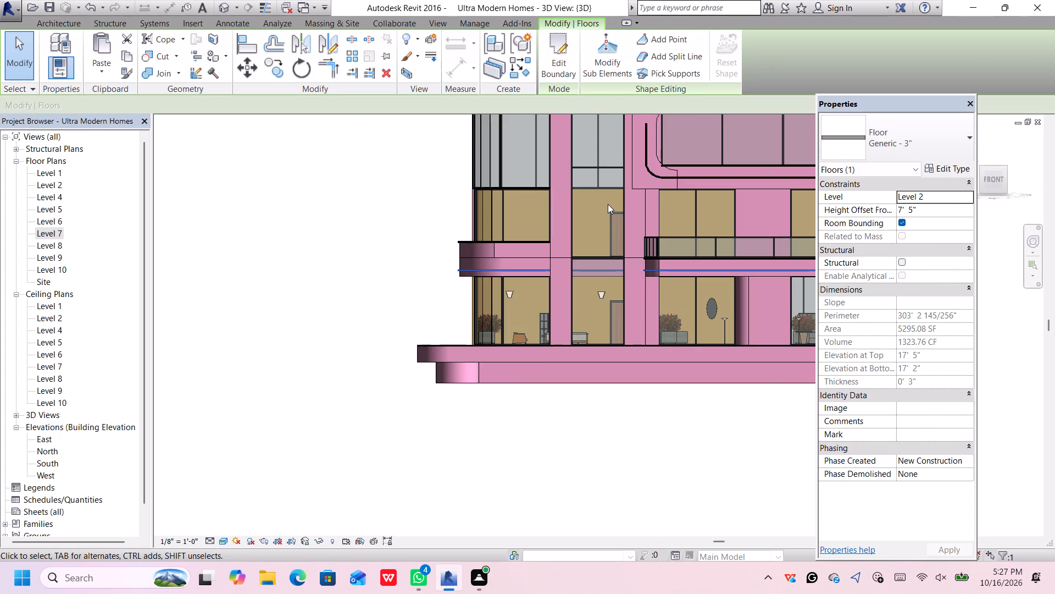
scroll(603, 202, down, 4)
middle_drag(633, 166, 488, 267)
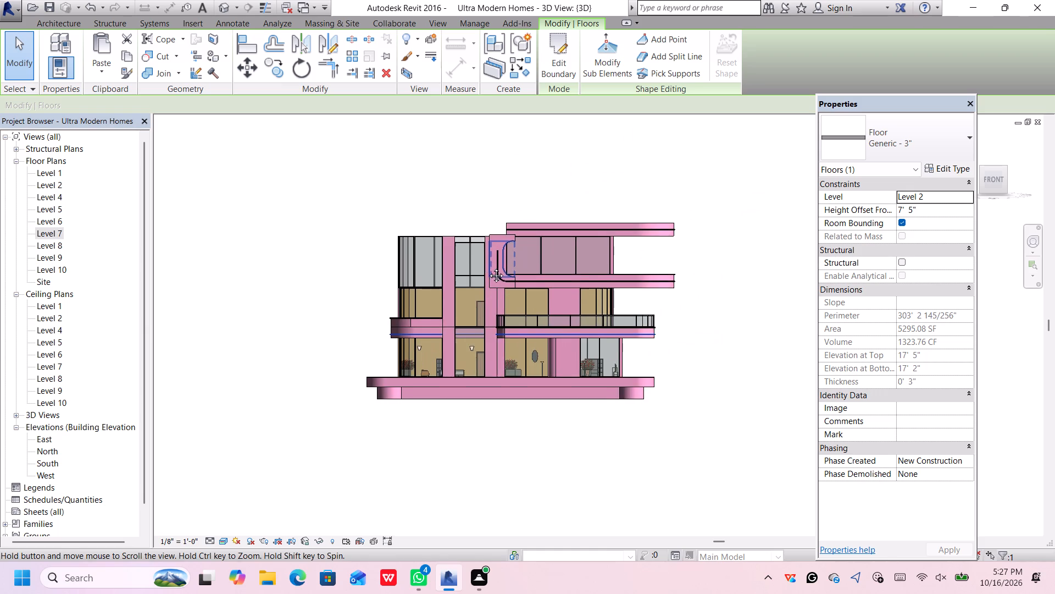
middle_drag(488, 267, 485, 269)
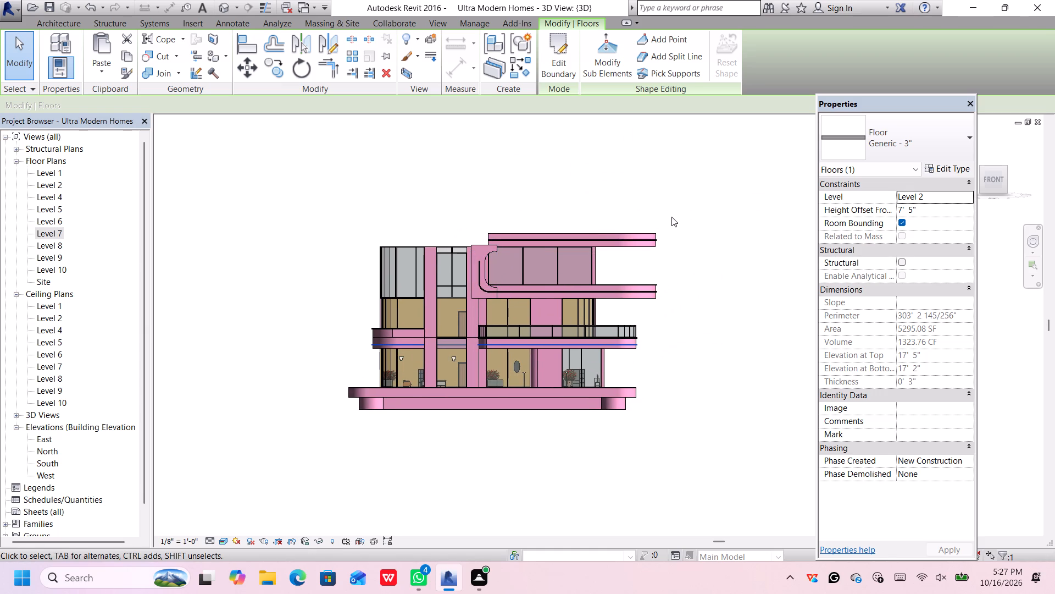
click(990, 165)
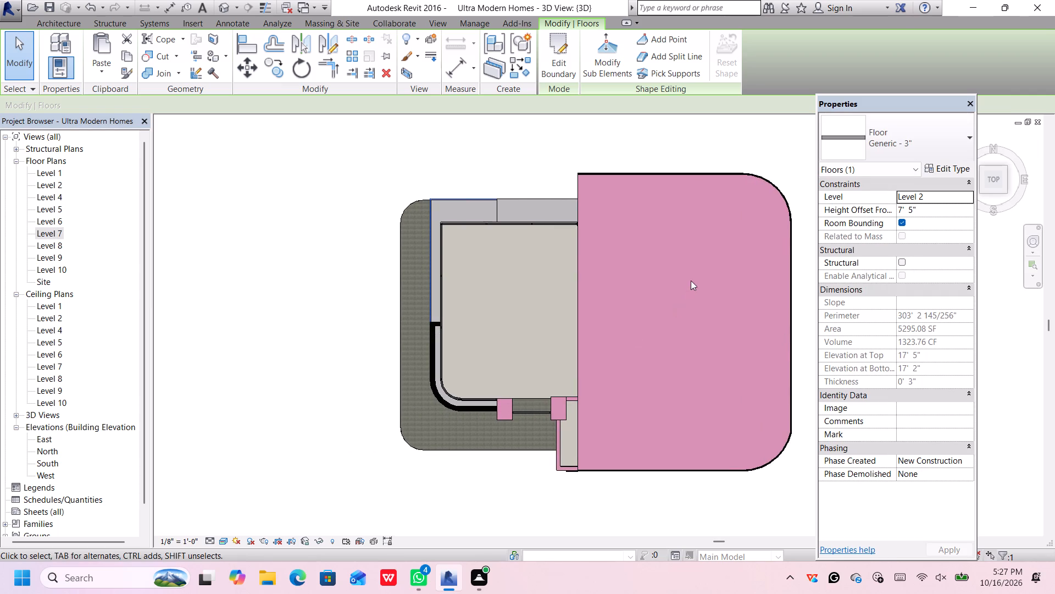
scroll(712, 400, down, 1)
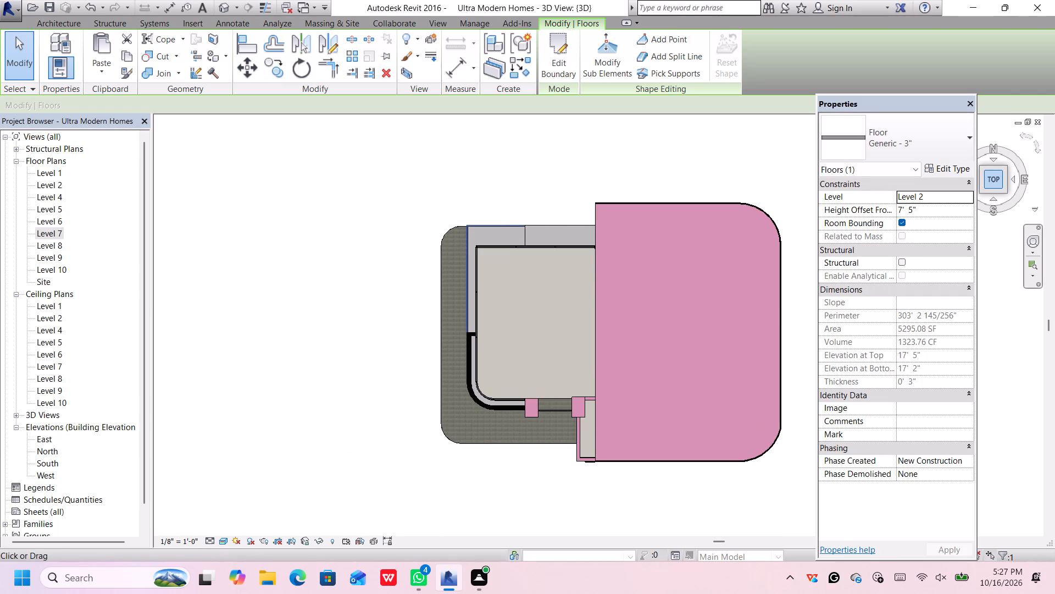
Open the boundary of the Level 7 Generic - 2' roof slab and delete both straight lines along its inner edge facing the lower wing.
click(980, 191)
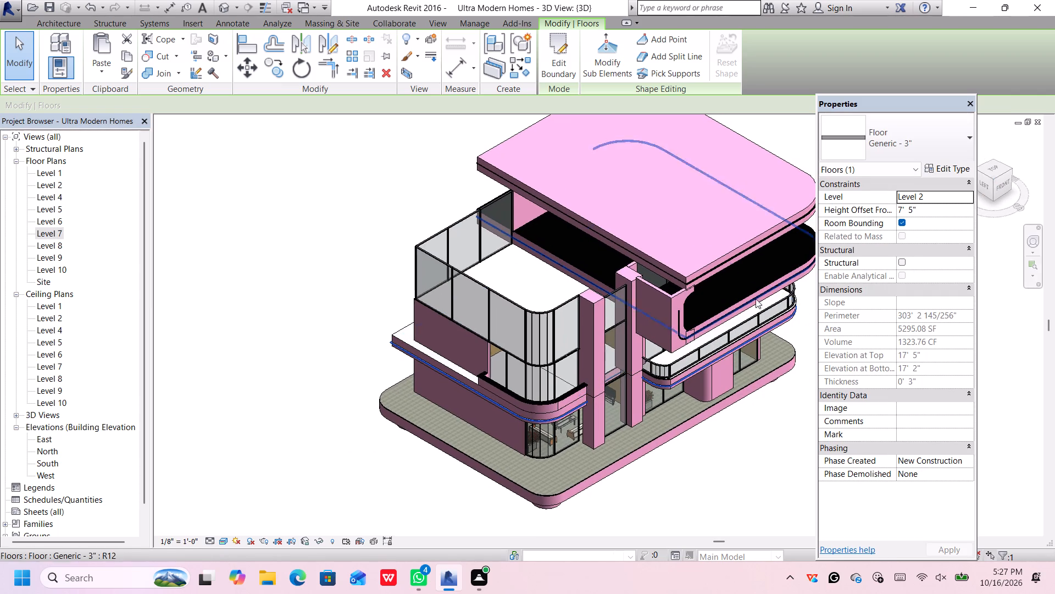
double_click(783, 230)
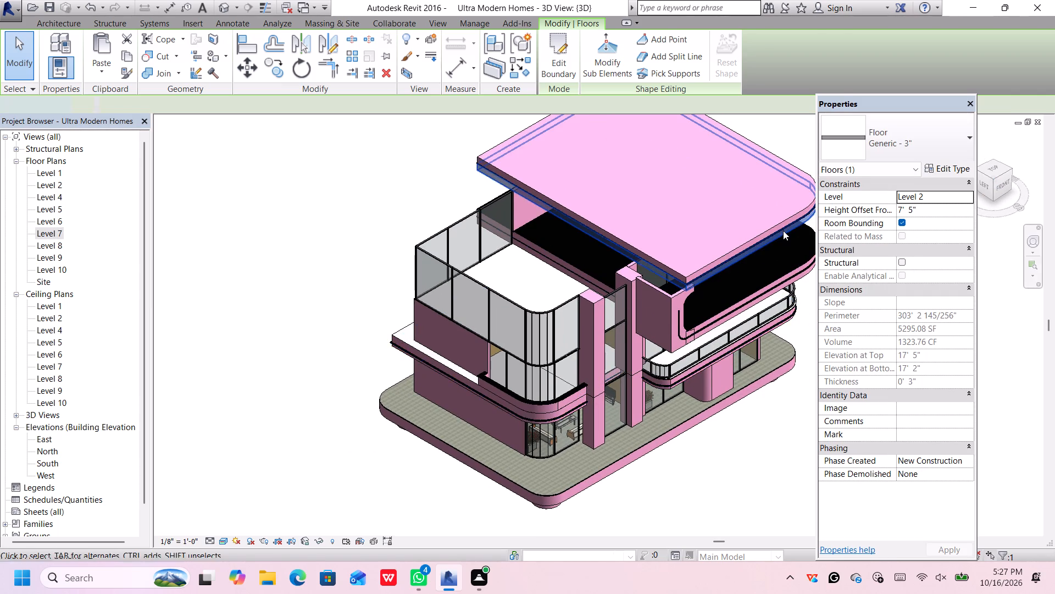
click(993, 173)
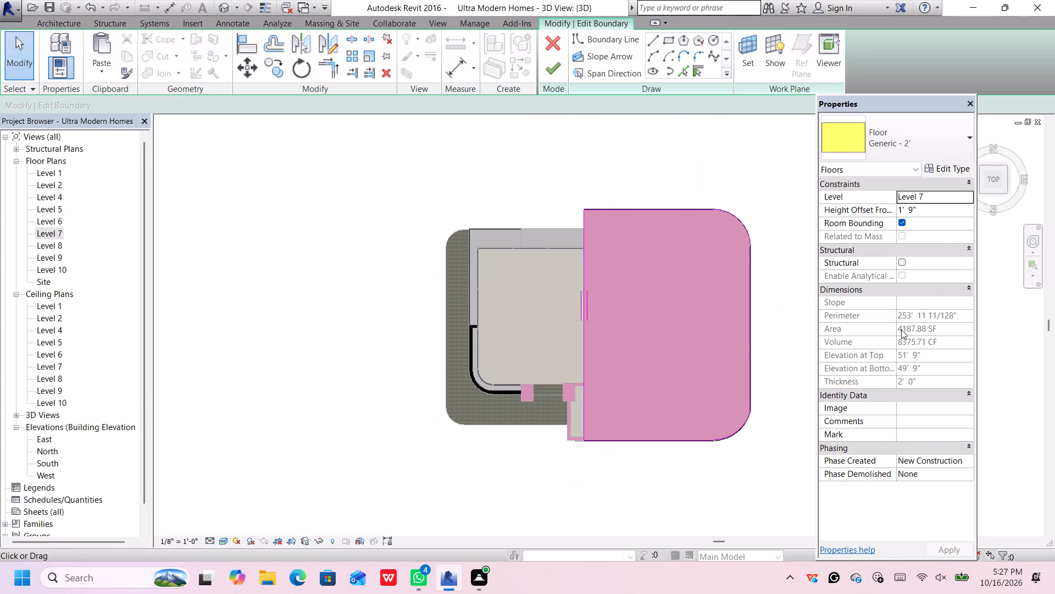
scroll(653, 388, down, 1)
scroll(610, 366, up, 4)
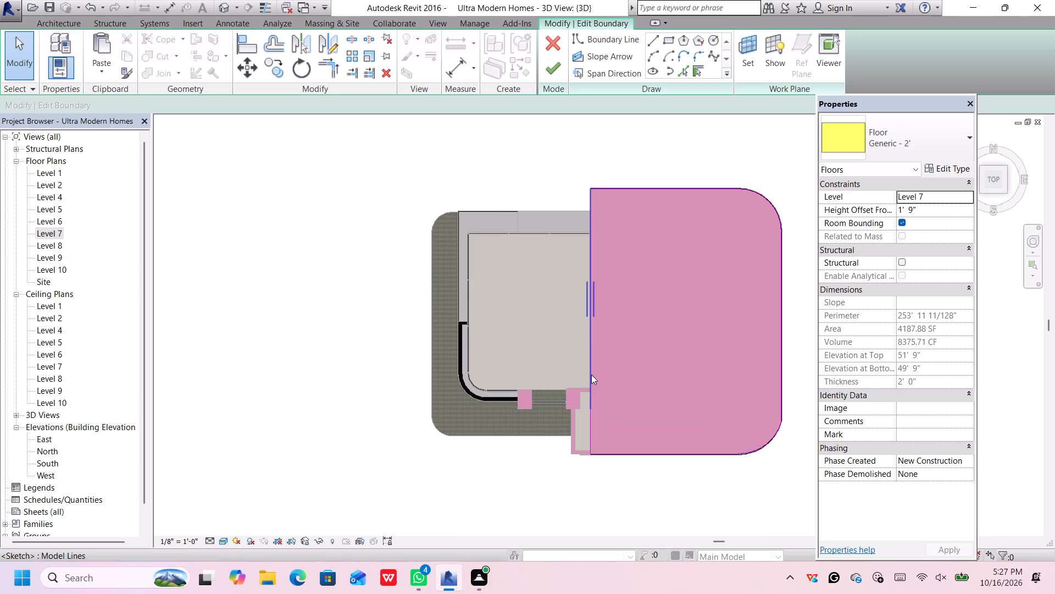
scroll(591, 375, up, 1)
click(586, 379)
scroll(609, 348, down, 1)
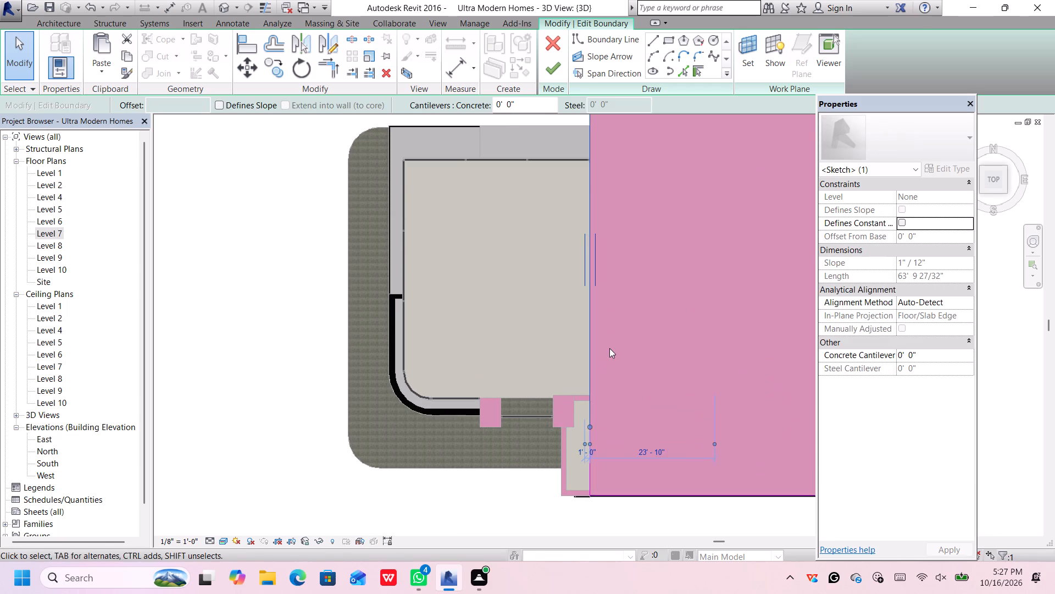
scroll(609, 348, down, 1)
middle_drag(609, 348, 589, 370)
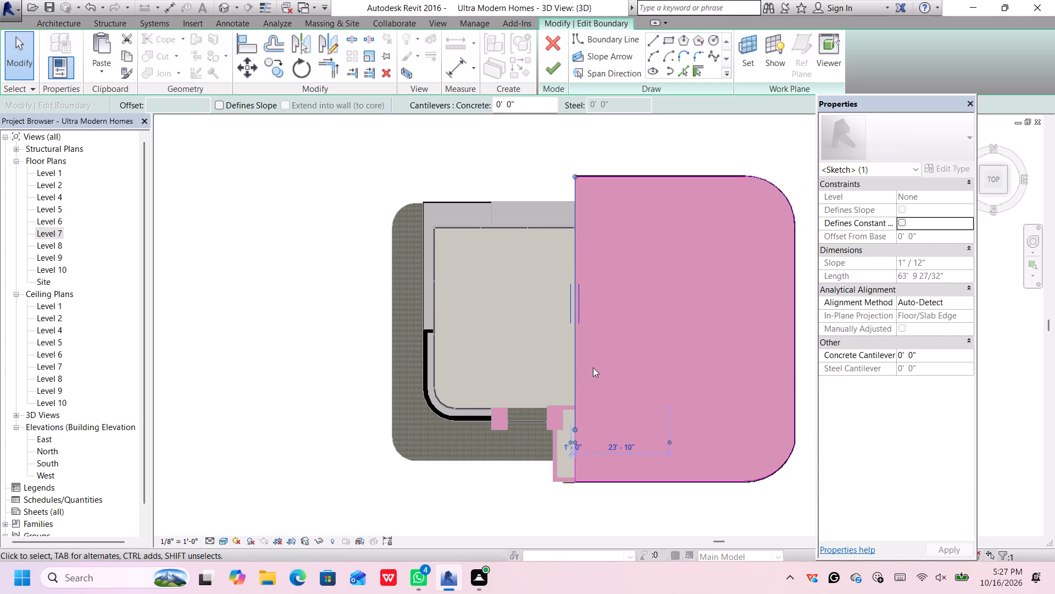
key(Delete)
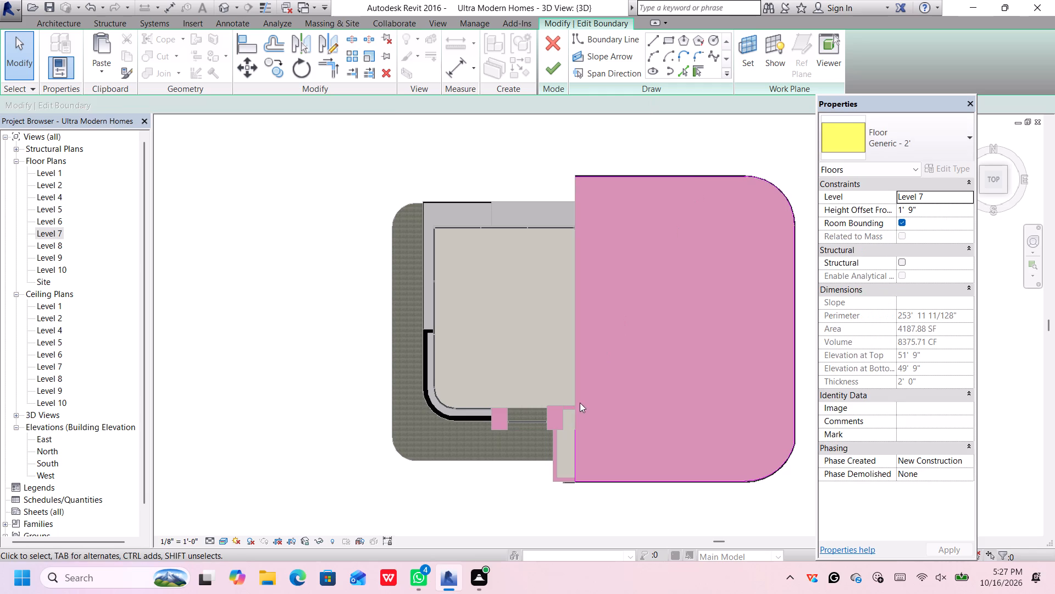
scroll(575, 460, up, 1)
click(573, 457)
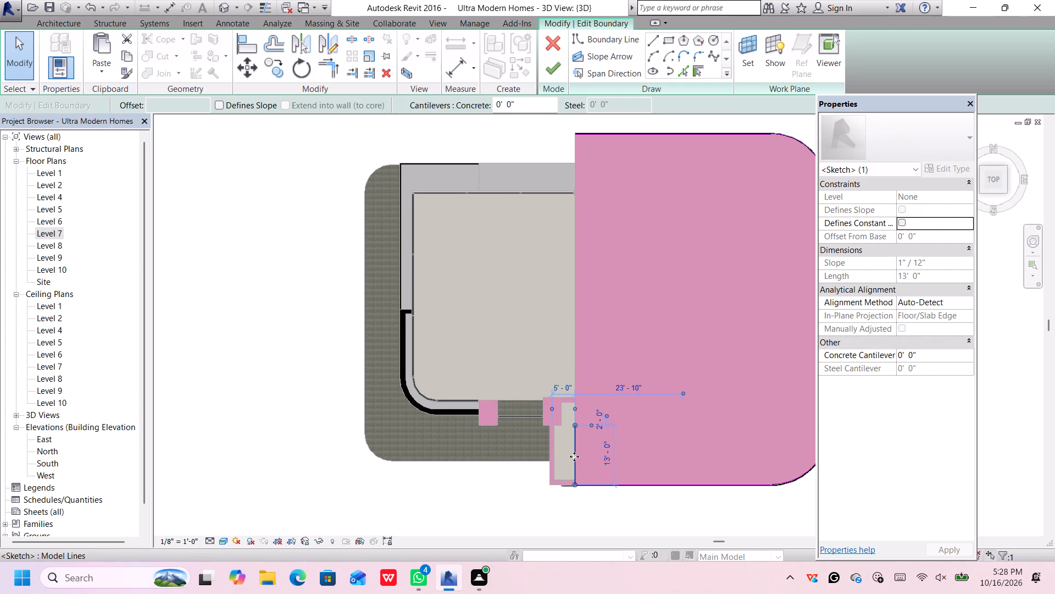
key(Delete)
Extend the slab's rear boundary edge with a straight line about 38'-1" long, ending in line with the lower wing's outer side wall.
scroll(574, 477, up, 5)
scroll(629, 422, down, 2)
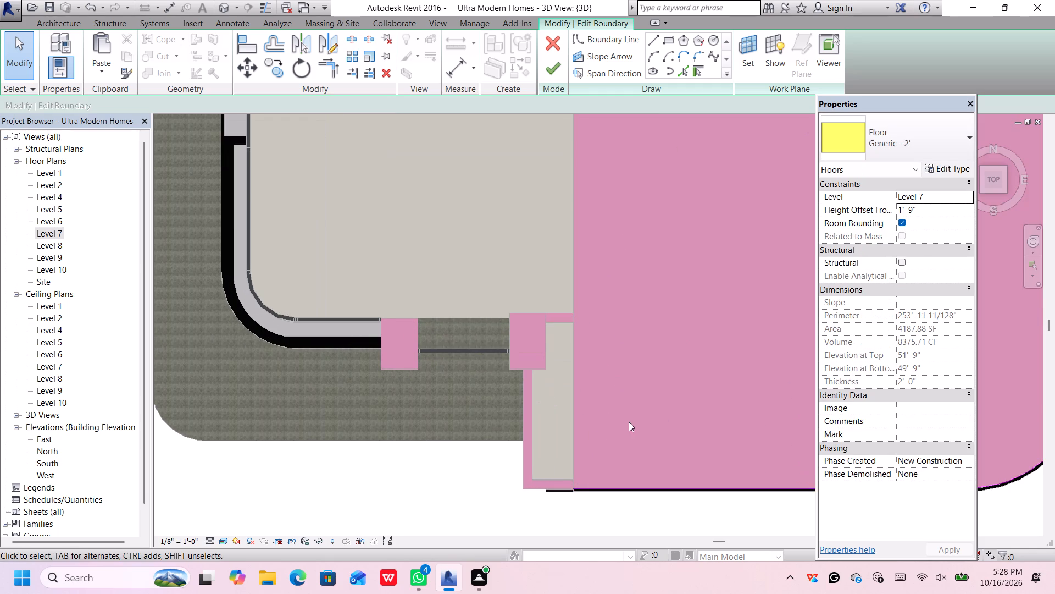
scroll(629, 422, down, 1)
middle_drag(636, 391, 584, 434)
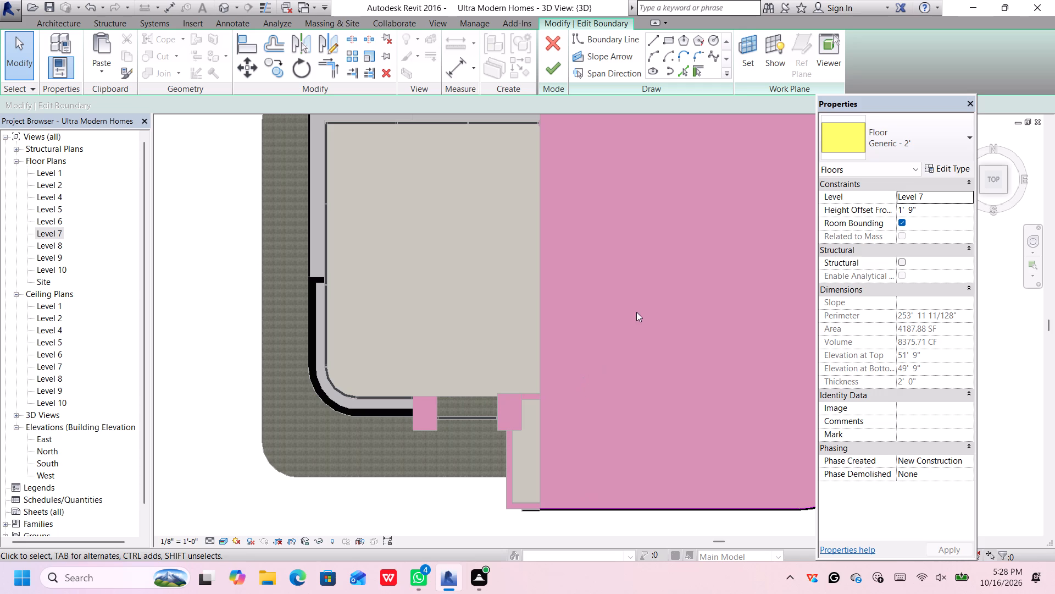
scroll(634, 315, down, 2)
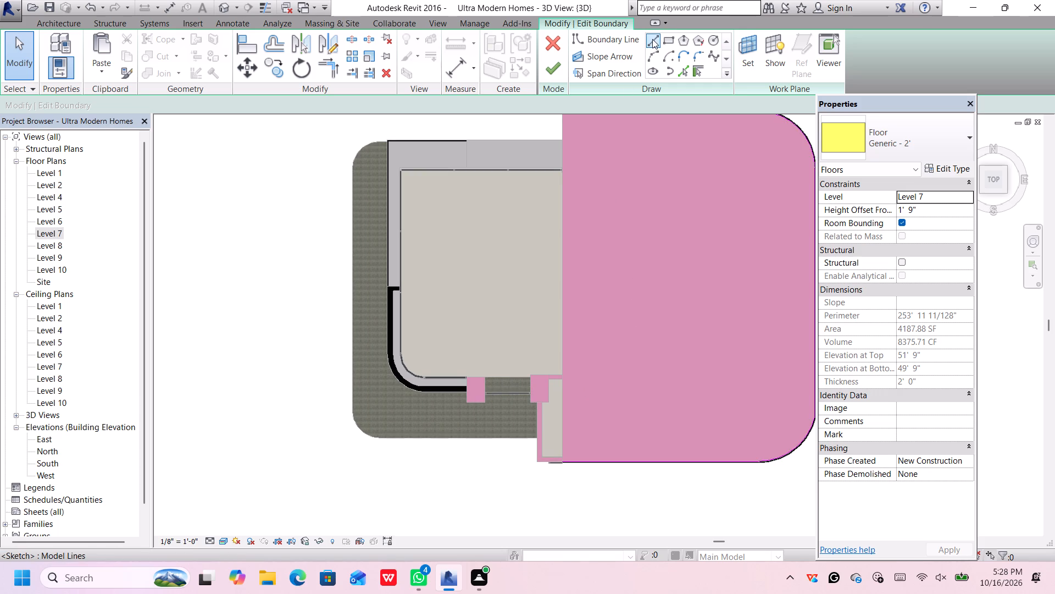
click(652, 39)
scroll(536, 185, down, 1)
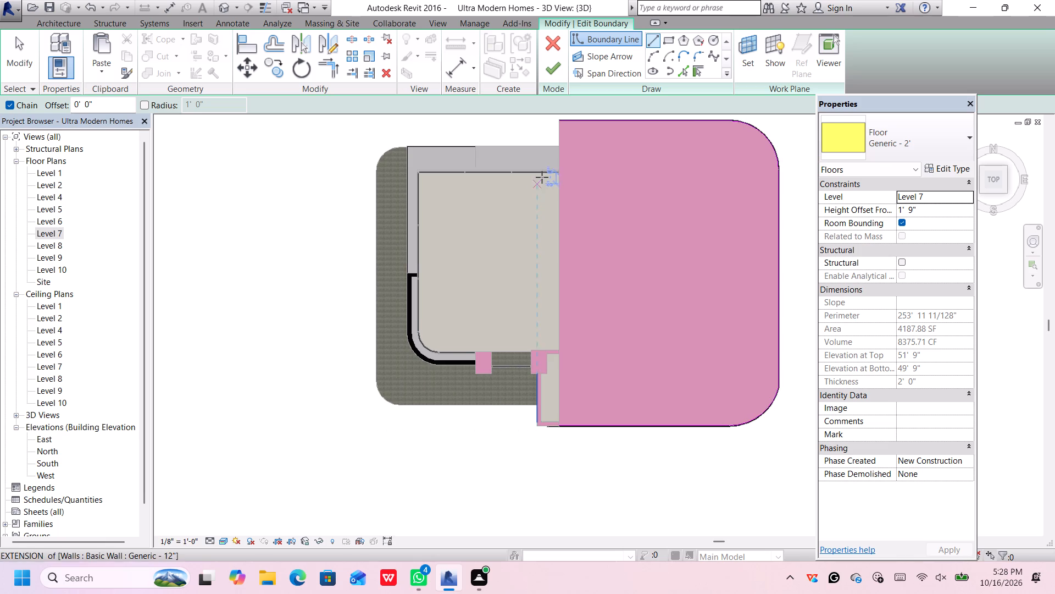
middle_drag(545, 172, 534, 233)
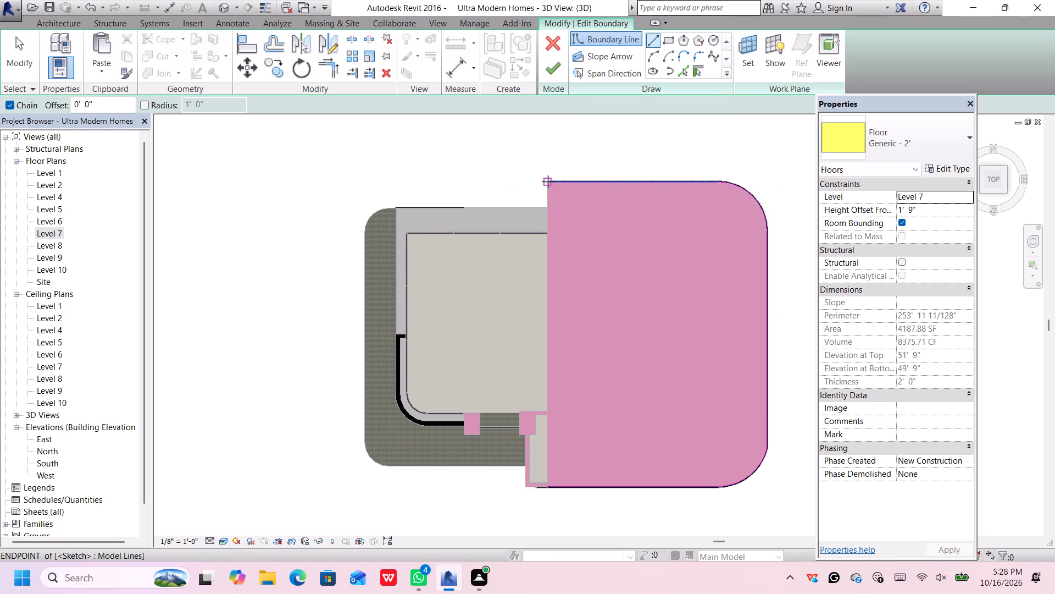
click(548, 182)
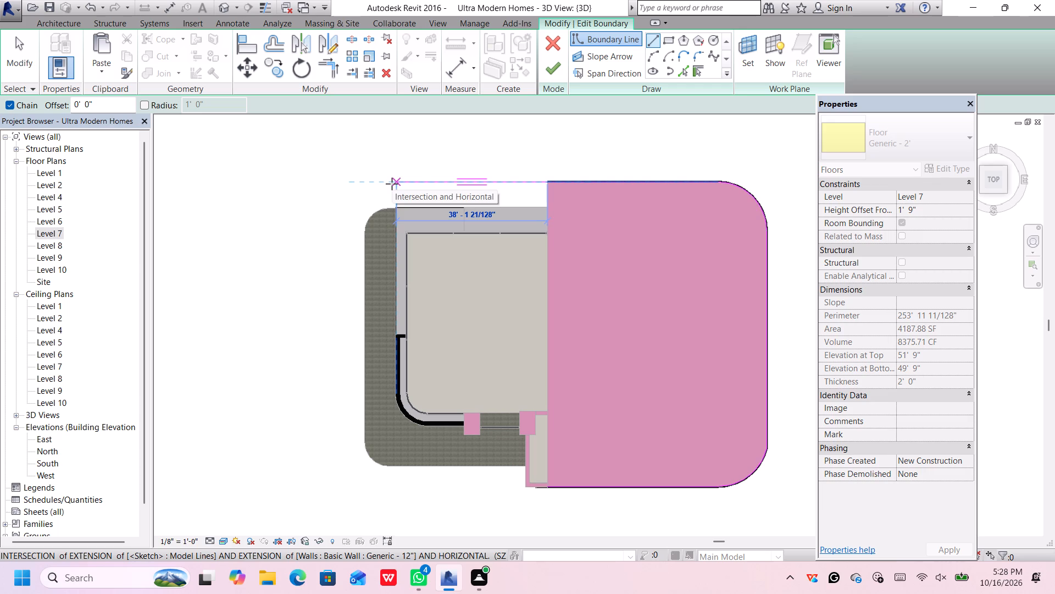
click(392, 184)
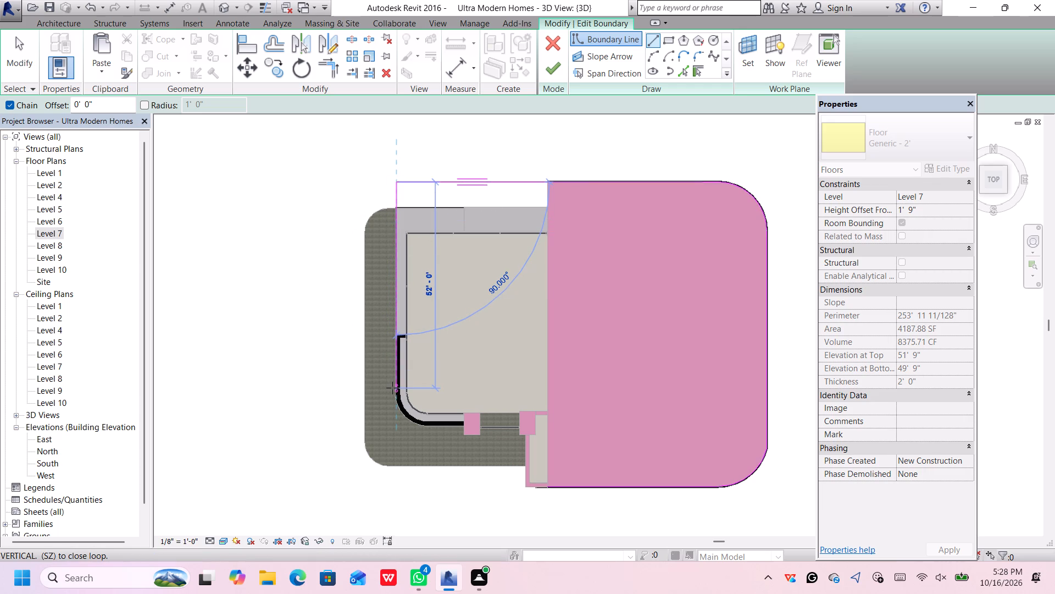
Continue the boundary forward along the lower wing's outer side wall to the start of its rounded front corner.
scroll(392, 388, up, 5)
scroll(404, 392, down, 2)
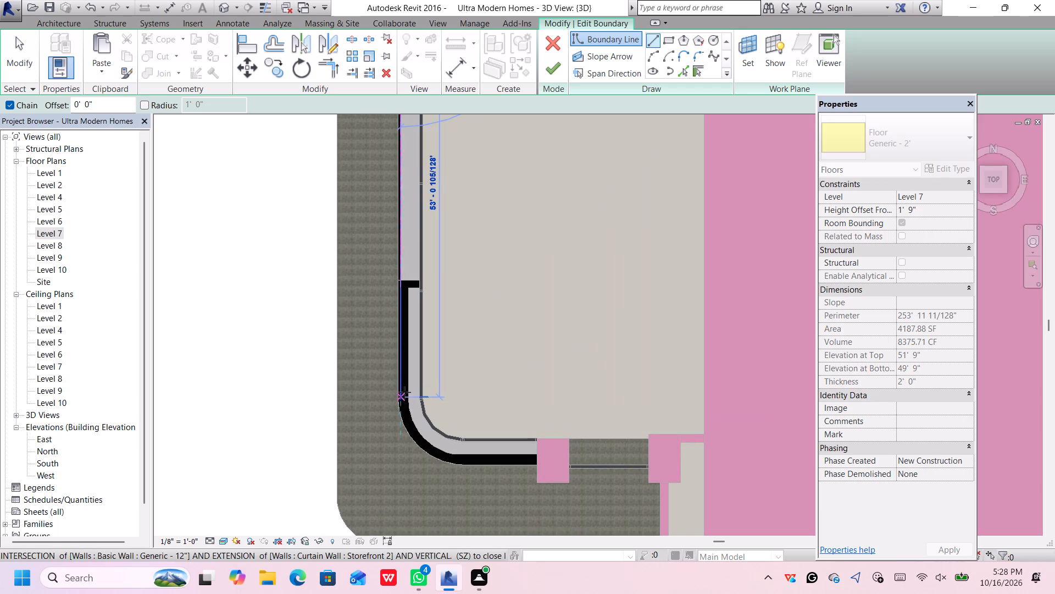
scroll(404, 392, down, 2)
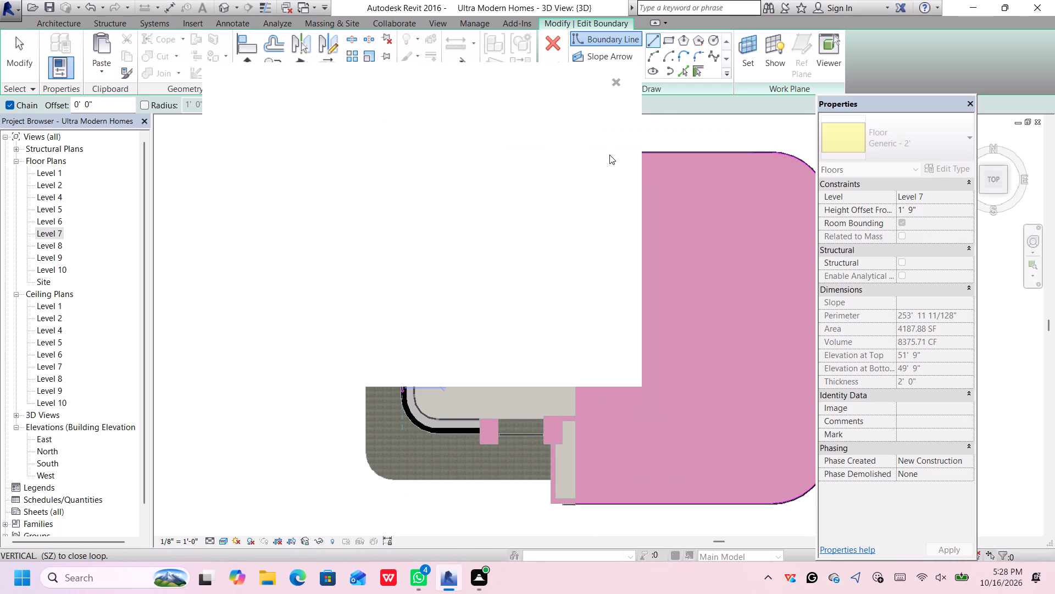
click(618, 81)
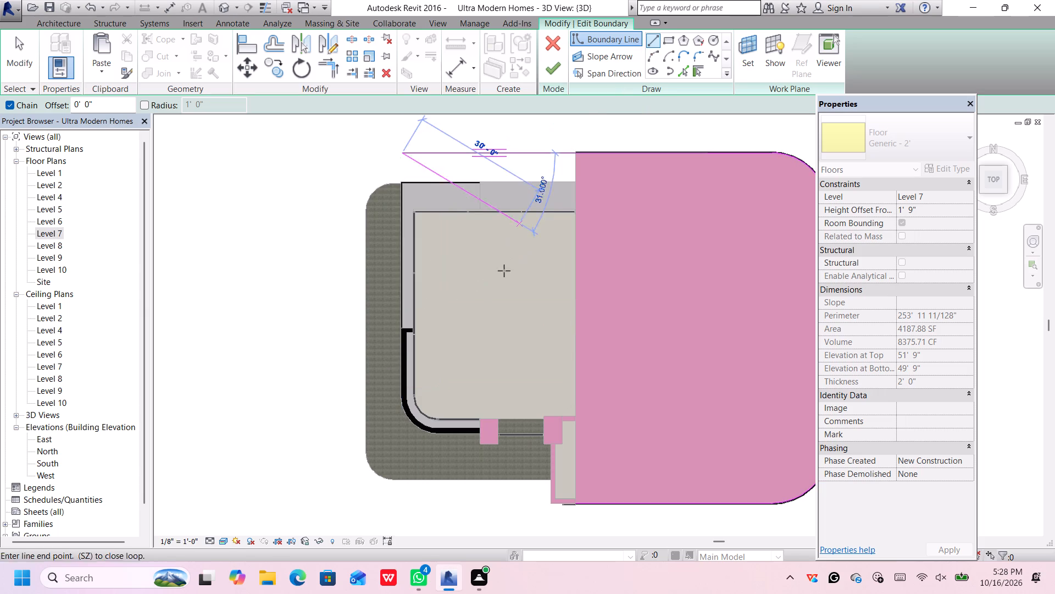
scroll(411, 399, up, 4)
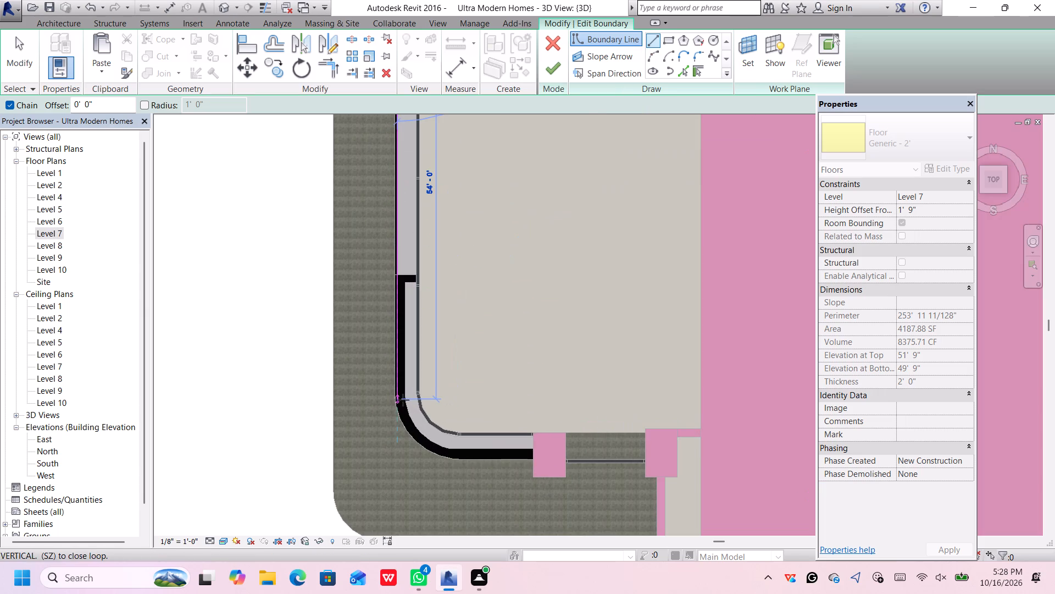
scroll(397, 400, up, 1)
click(397, 393)
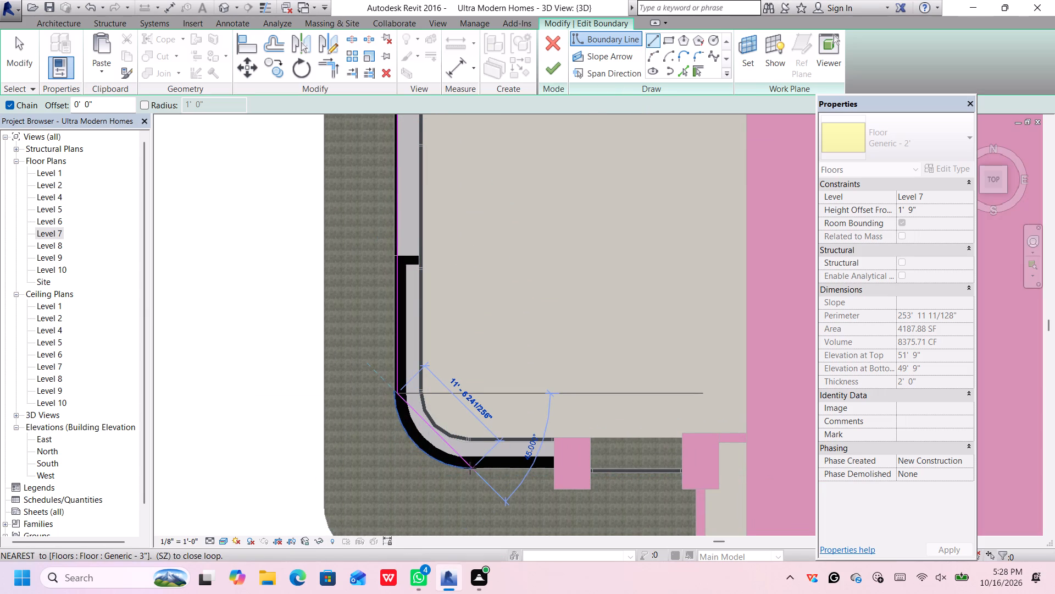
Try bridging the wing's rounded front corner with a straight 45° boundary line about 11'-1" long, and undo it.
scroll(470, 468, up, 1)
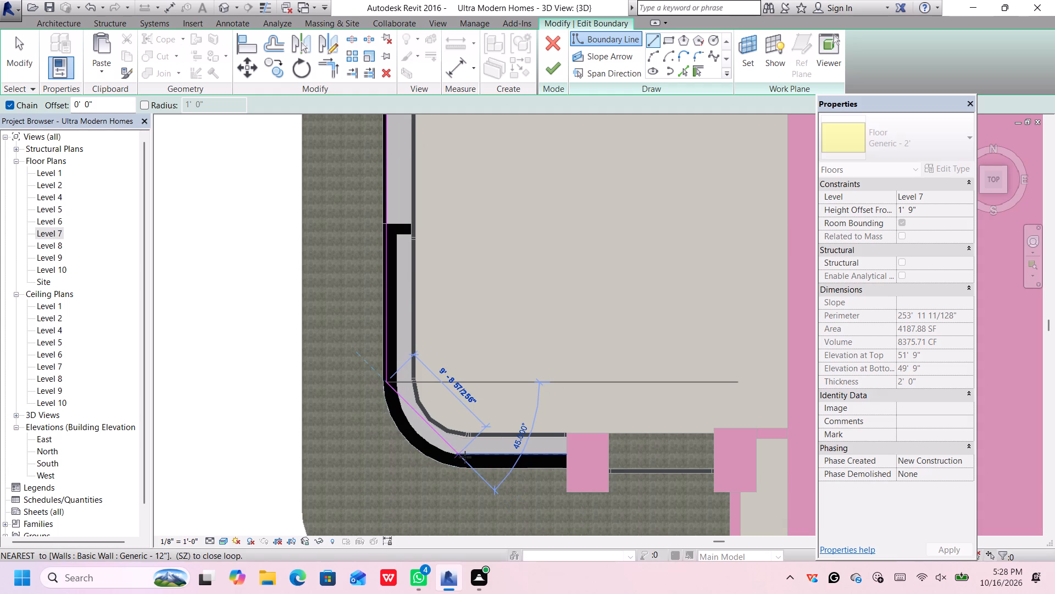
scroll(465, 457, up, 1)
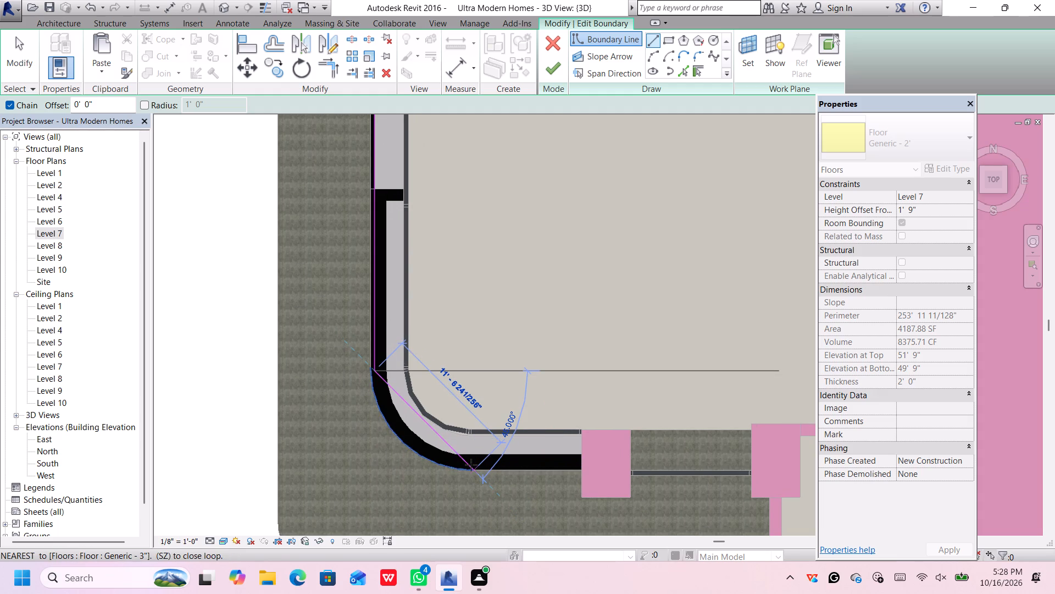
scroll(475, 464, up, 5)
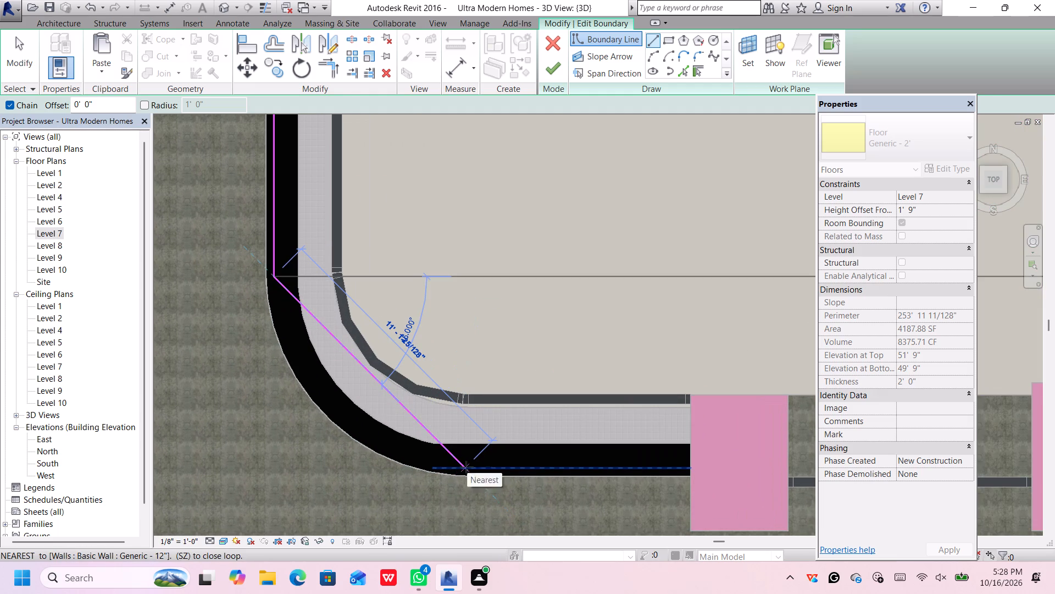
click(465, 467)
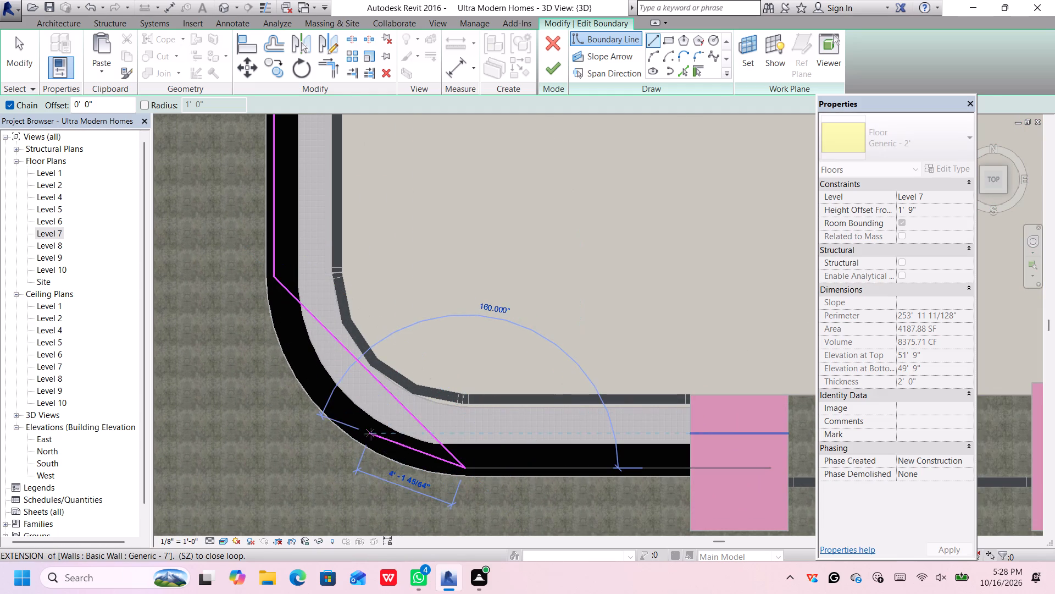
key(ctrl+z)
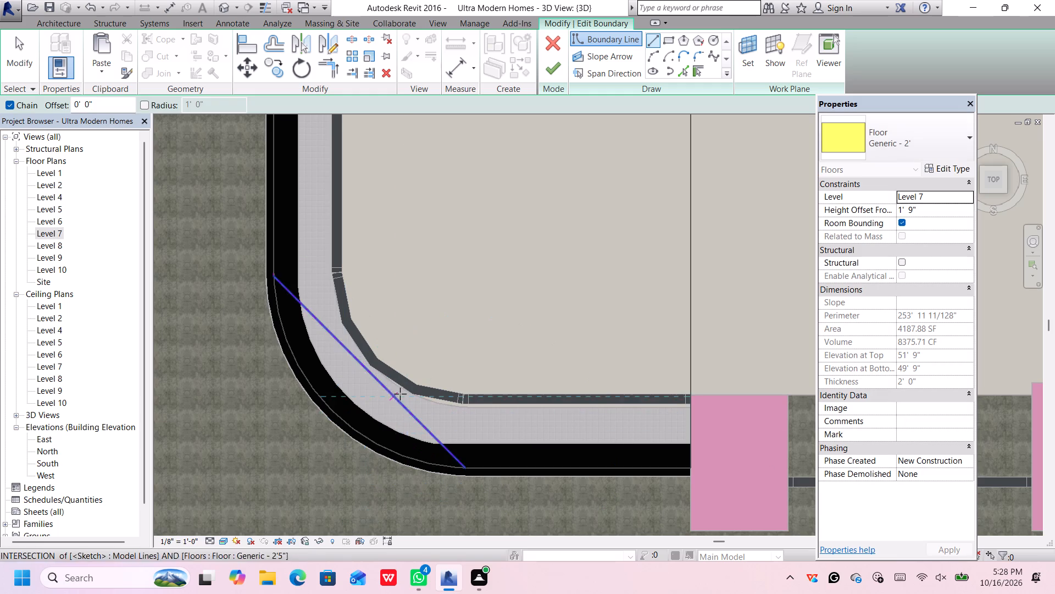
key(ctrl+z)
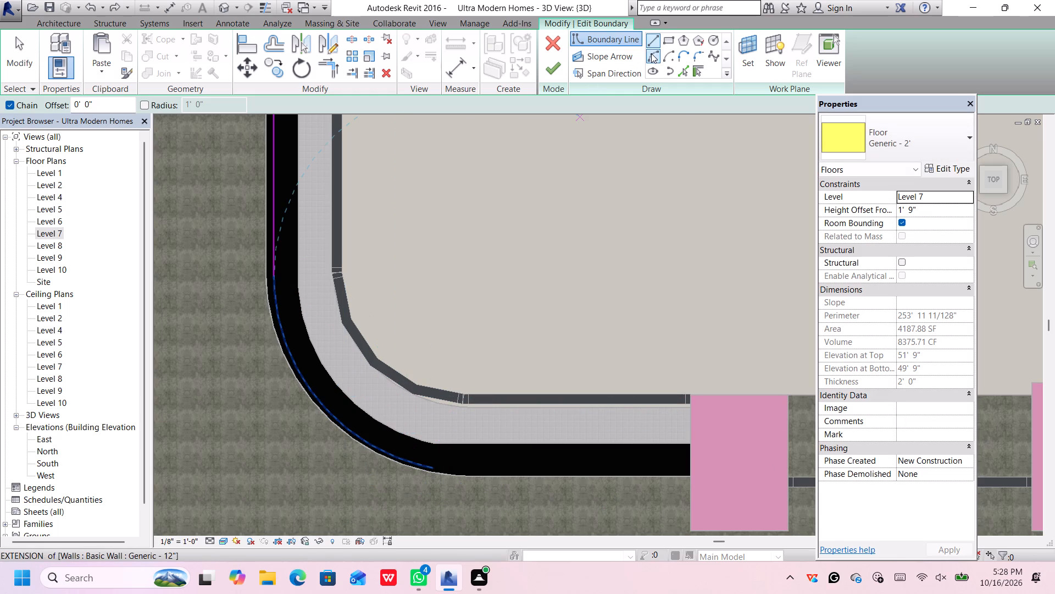
Draw a three-point arc boundary around the lower wing's rounded front corner, following the outer wall's curve.
click(651, 55)
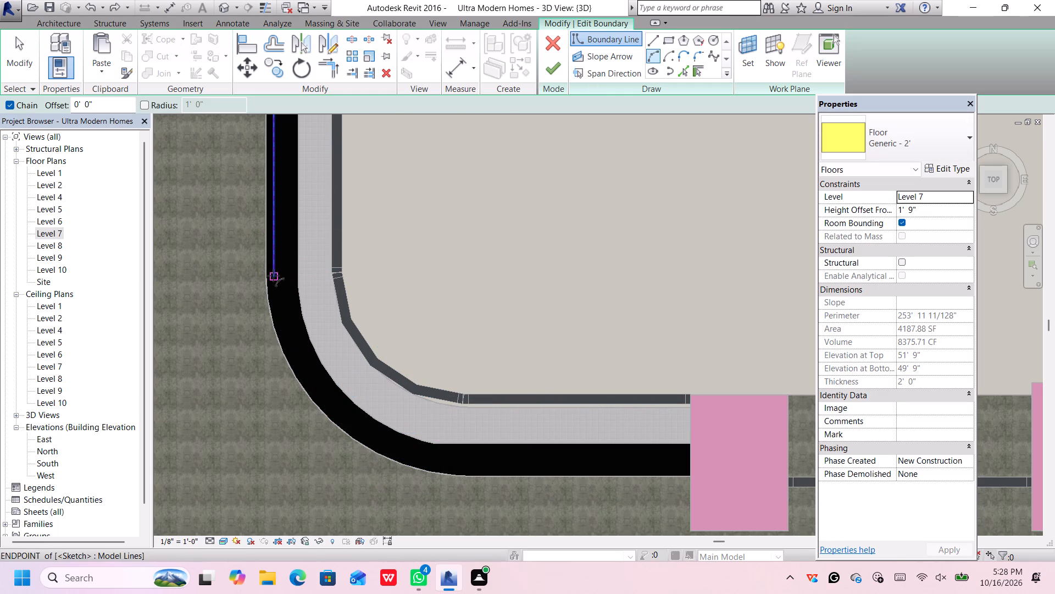
click(273, 277)
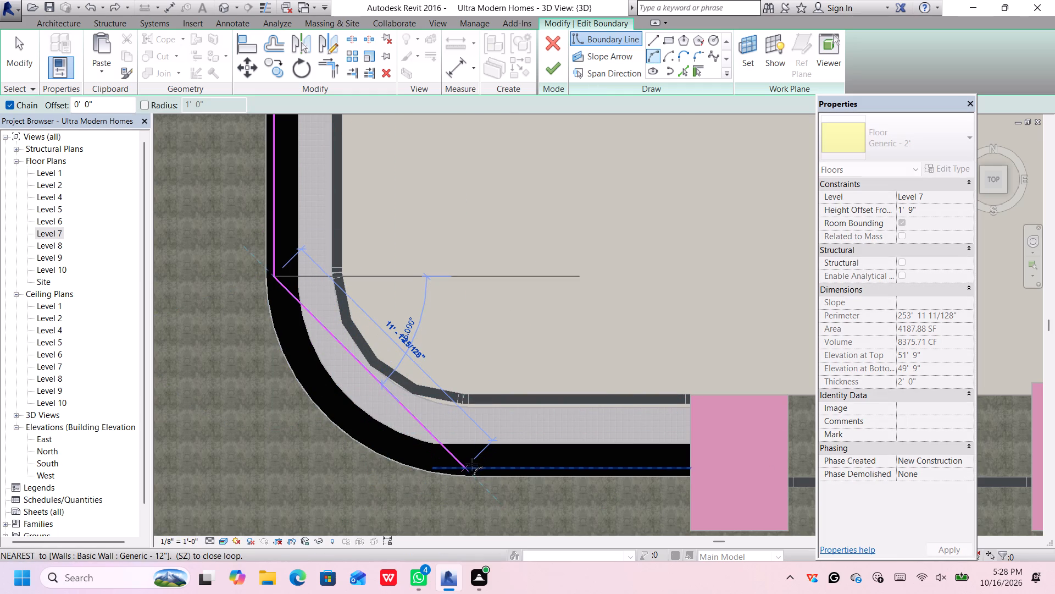
click(464, 466)
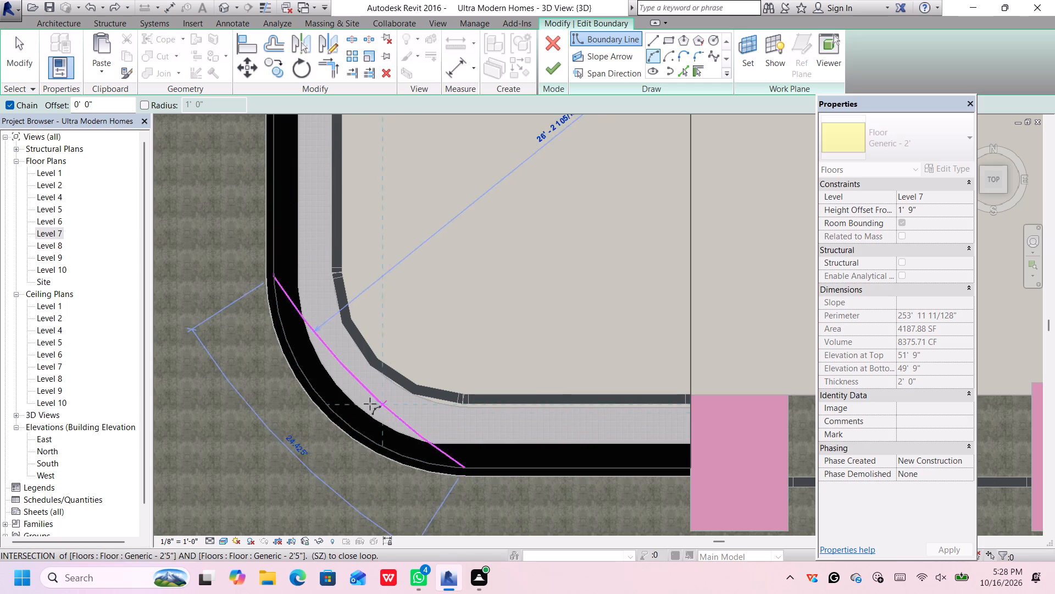
click(329, 391)
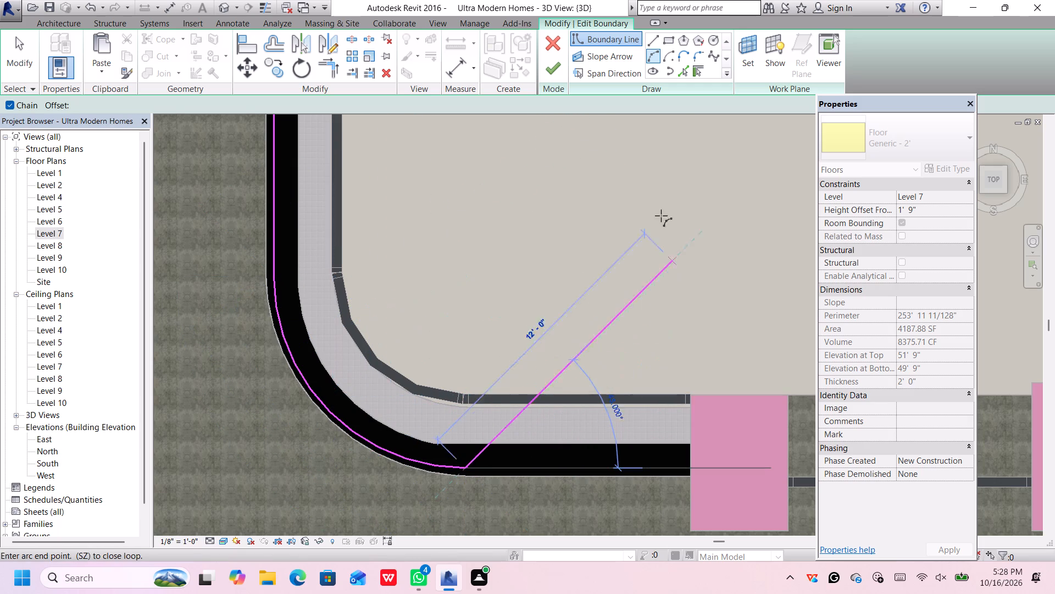
Continue the boundary with a straight line about 9'-3" long along the wing's front wall to the first thick pier.
click(654, 42)
scroll(722, 396, down, 4)
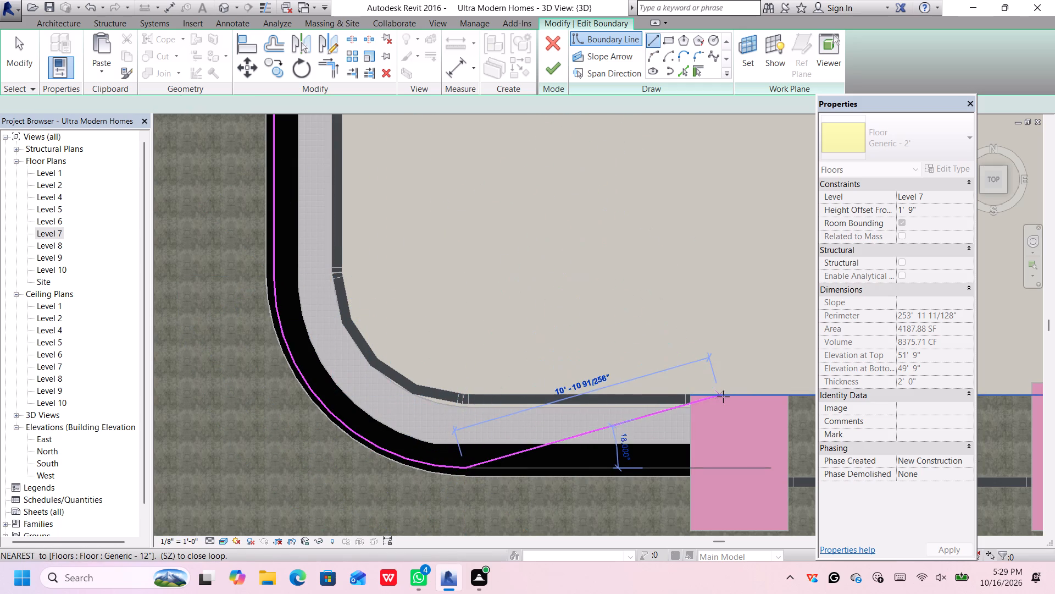
scroll(723, 397, down, 7)
middle_drag(718, 383, 370, 322)
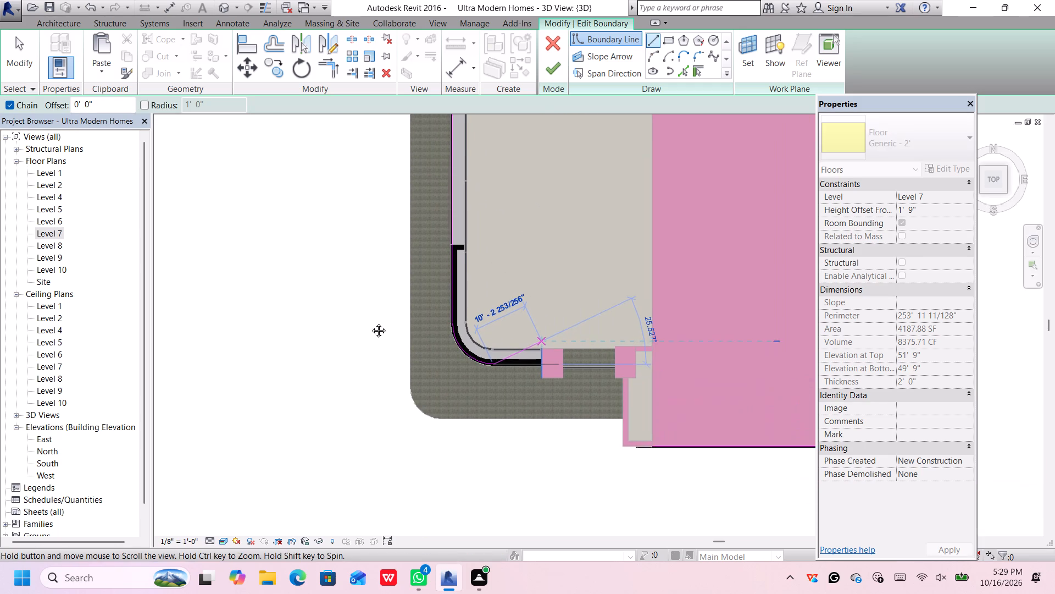
middle_drag(370, 322, 358, 322)
scroll(346, 350, up, 3)
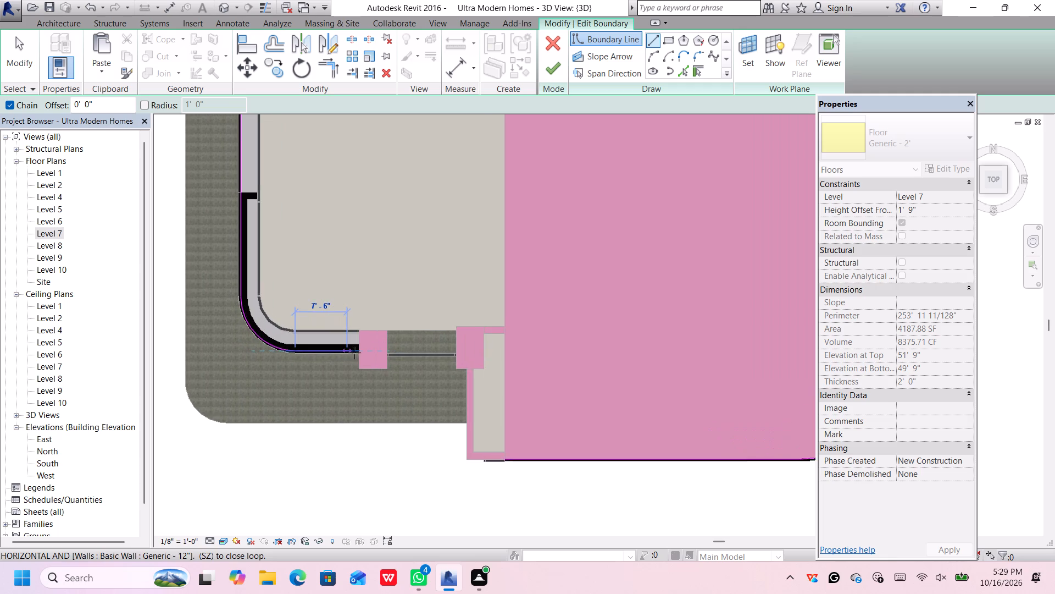
scroll(357, 351, up, 1)
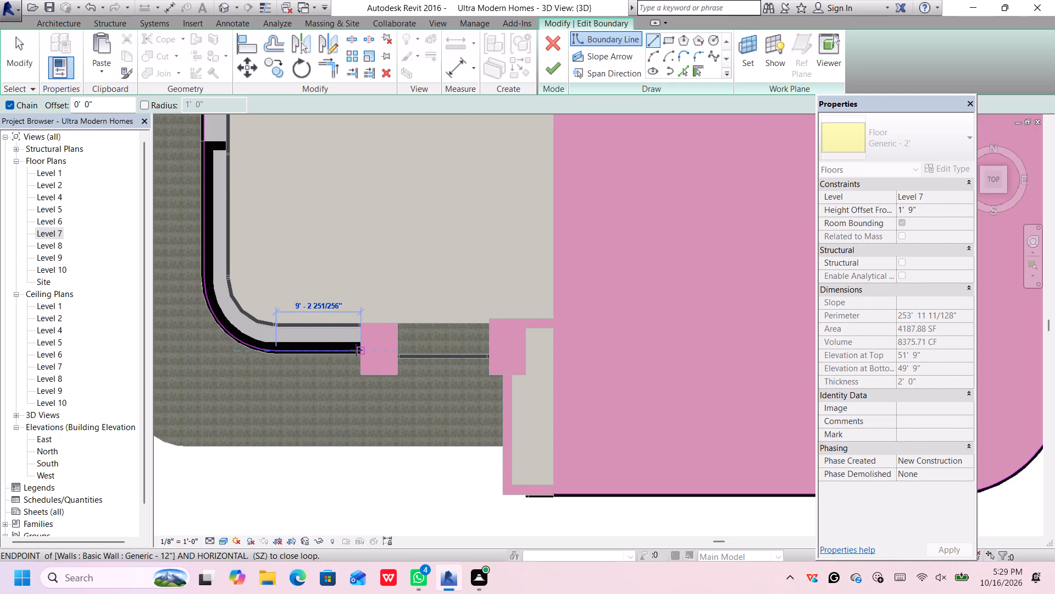
scroll(358, 350, up, 1)
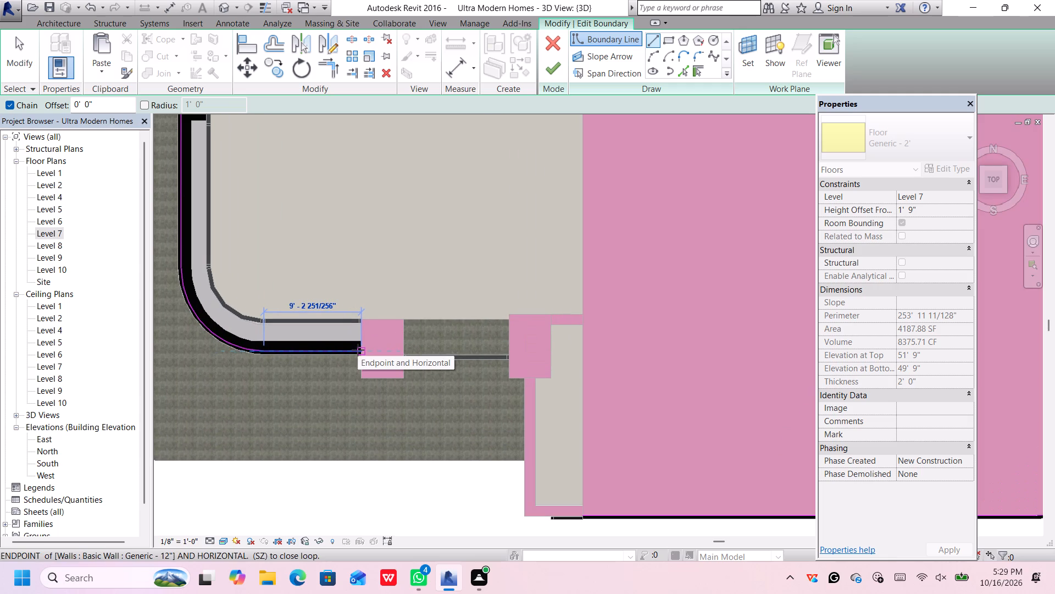
click(359, 350)
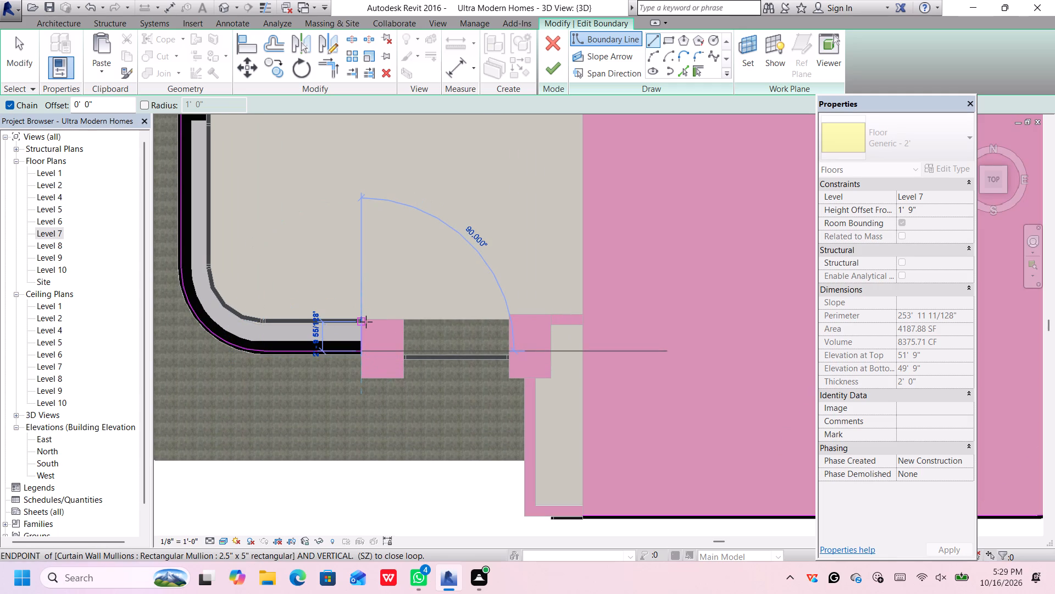
Step the boundary back along the first pier's side to its rear corner, then run it 18'-0" straight across to the second pier's far side.
scroll(367, 322, up, 3)
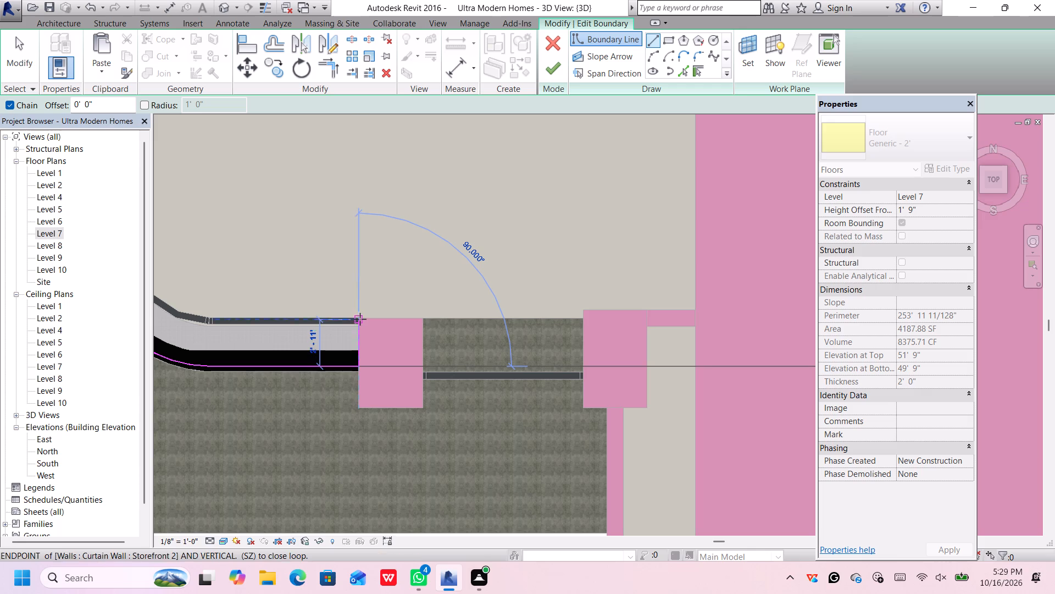
scroll(360, 318, up, 2)
click(360, 318)
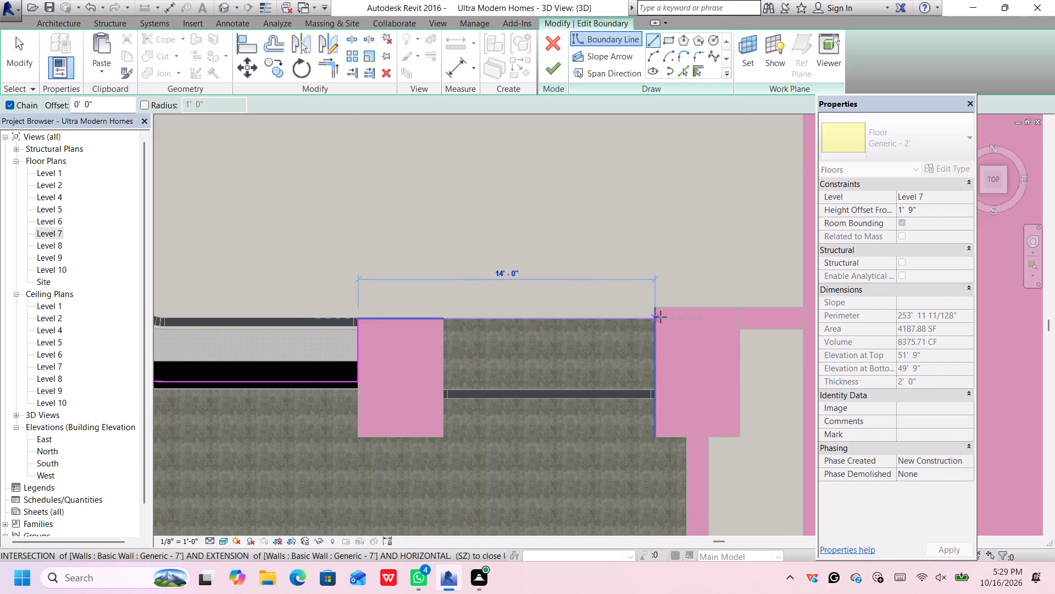
scroll(660, 317, down, 5)
middle_drag(658, 317, 619, 305)
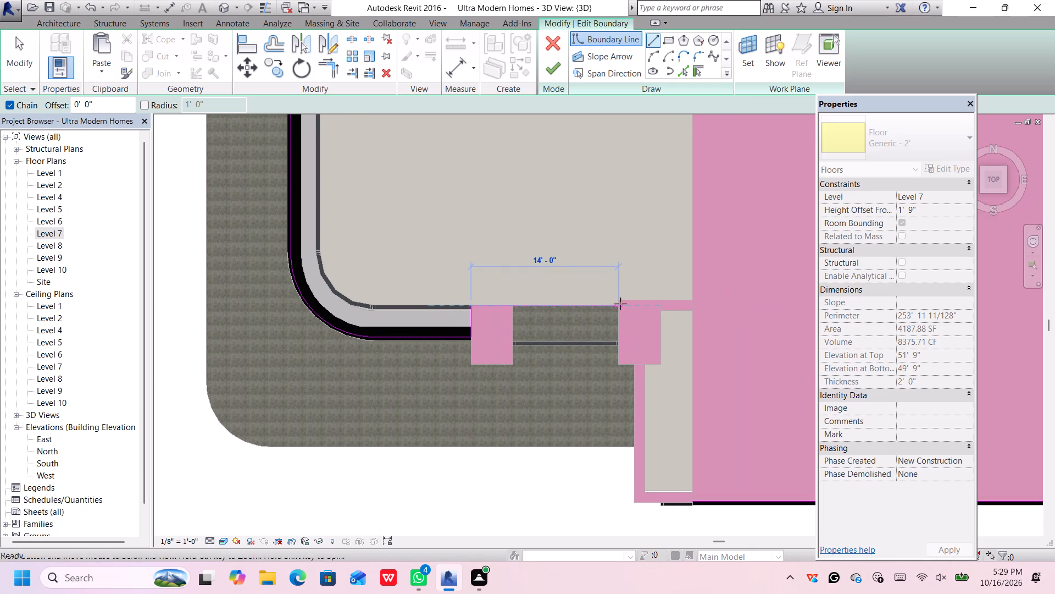
scroll(620, 302, up, 1)
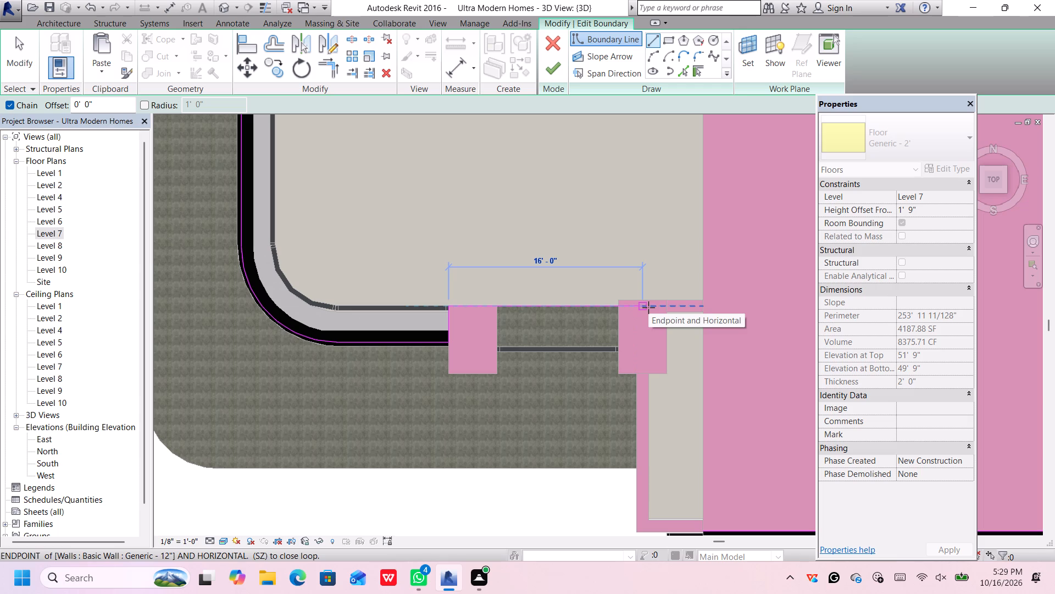
scroll(648, 307, down, 1)
middle_drag(647, 307, 606, 298)
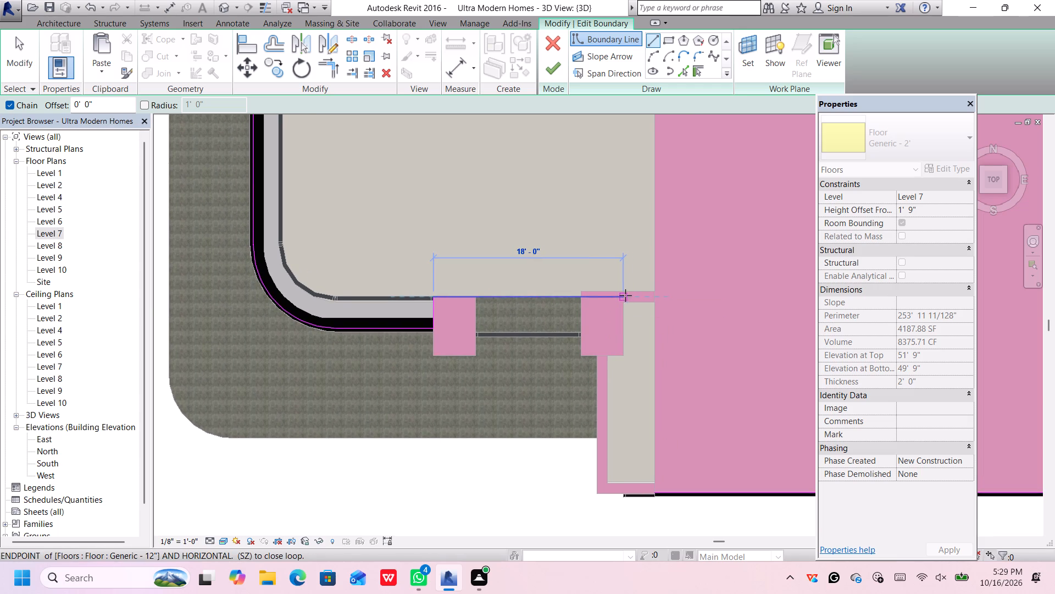
scroll(628, 298, up, 1)
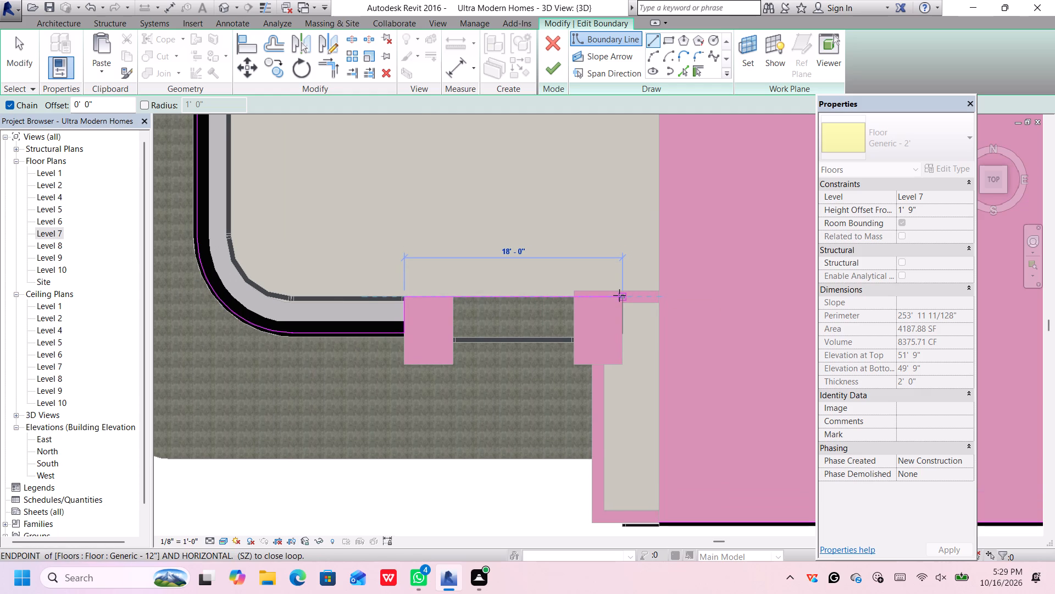
click(619, 295)
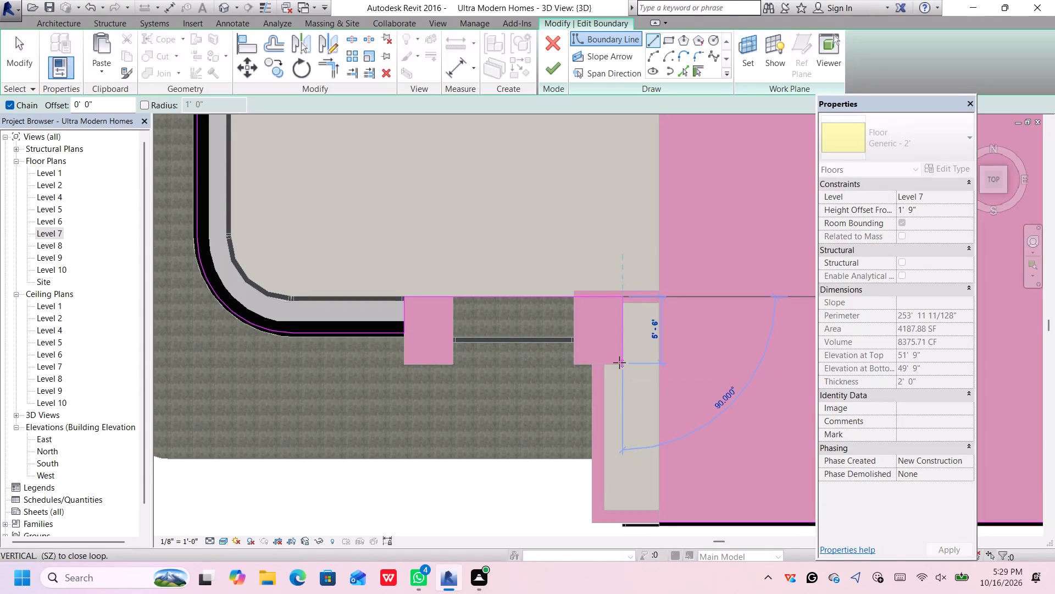
Wrap the boundary around the second pier, 5'-6" forward along its far side and back to the narrow wall's outer face.
click(619, 362)
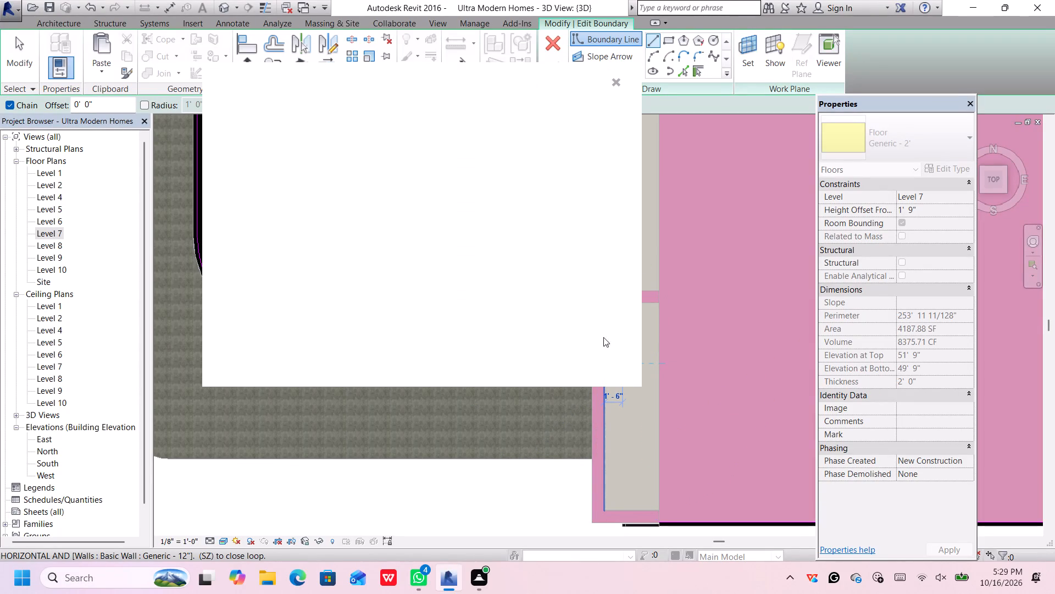
click(613, 80)
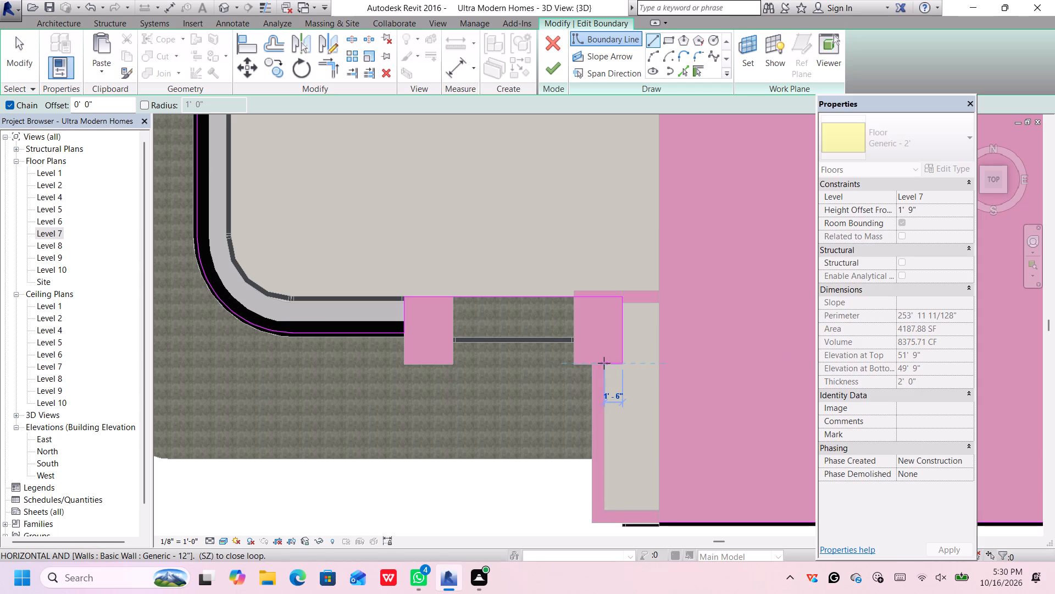
click(602, 365)
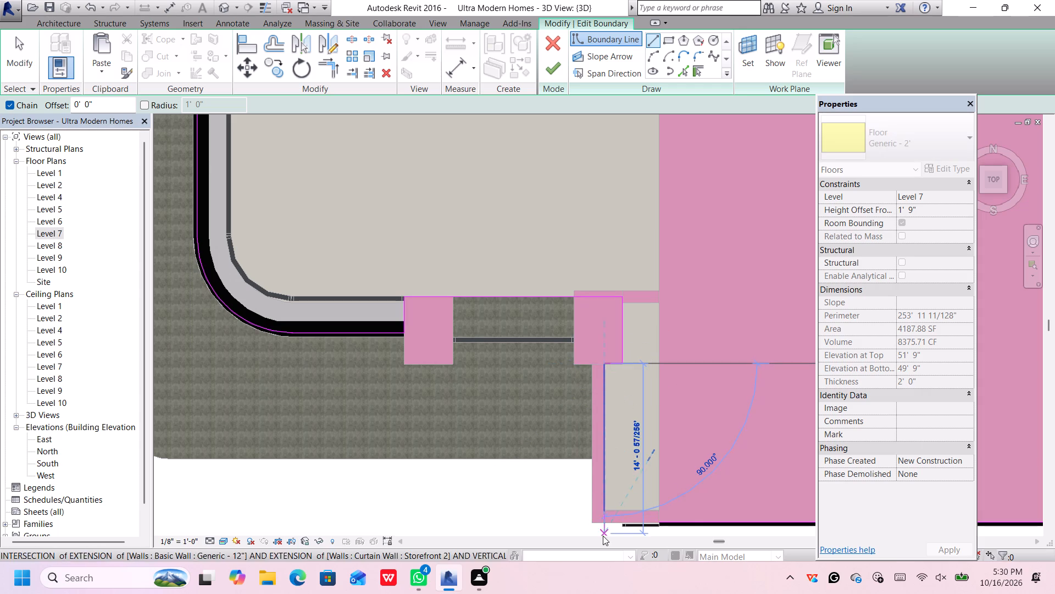
middle_drag(603, 508, 599, 508)
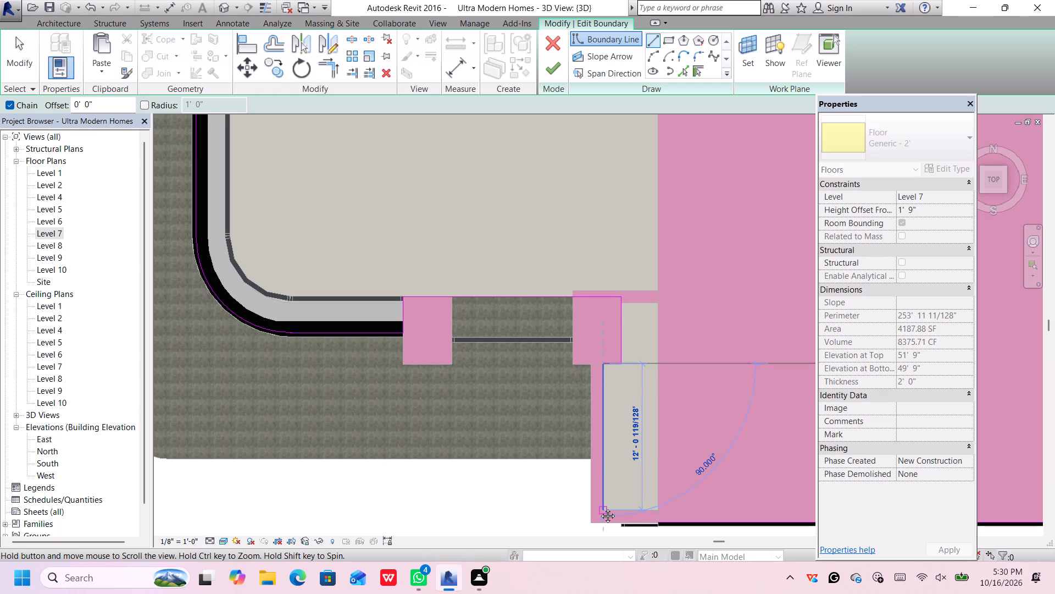
middle_drag(599, 508, 538, 489)
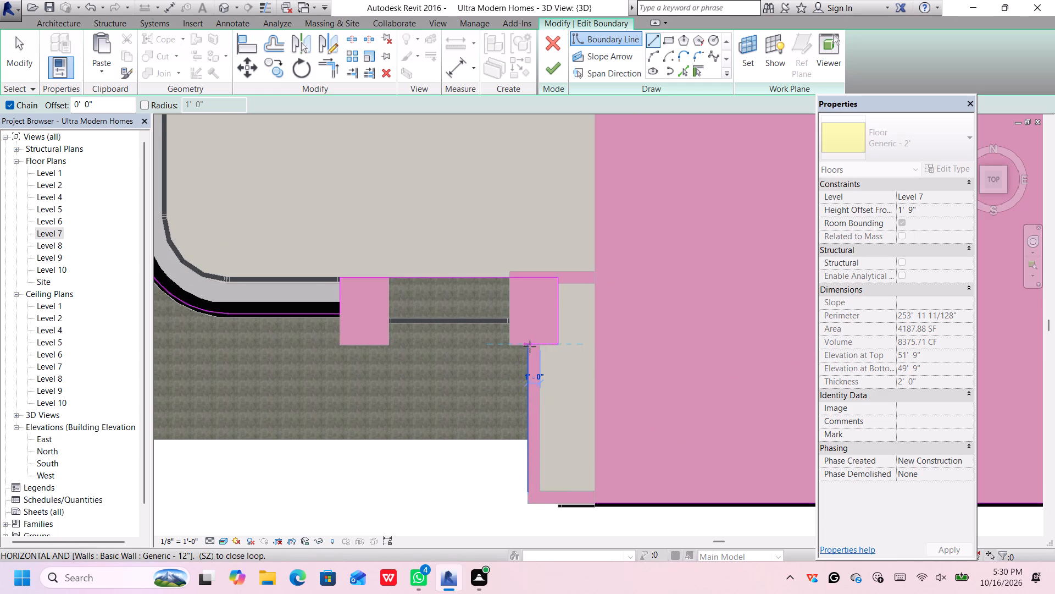
scroll(530, 348, up, 7)
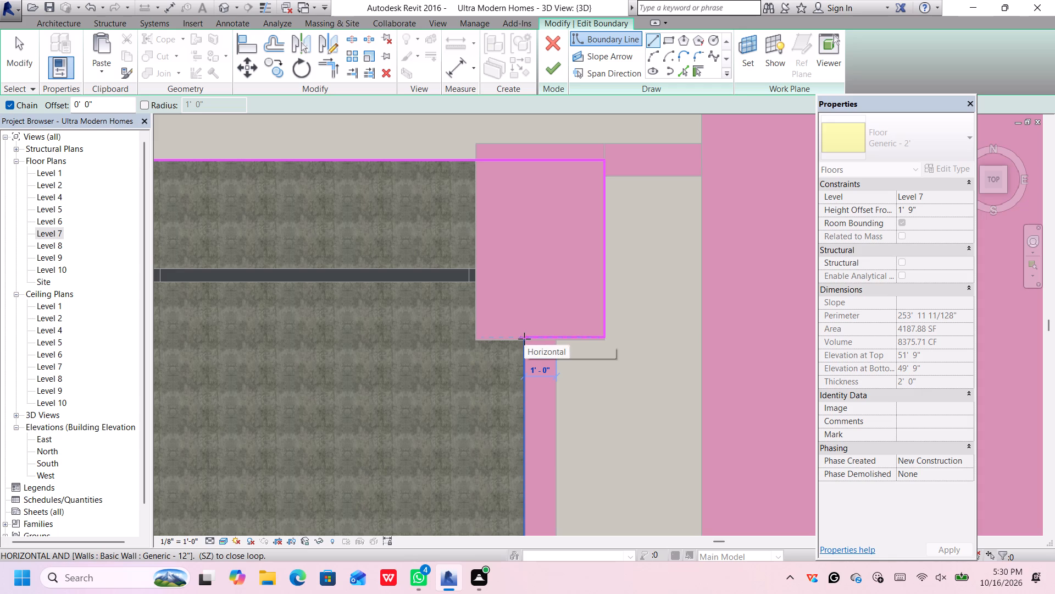
click(524, 341)
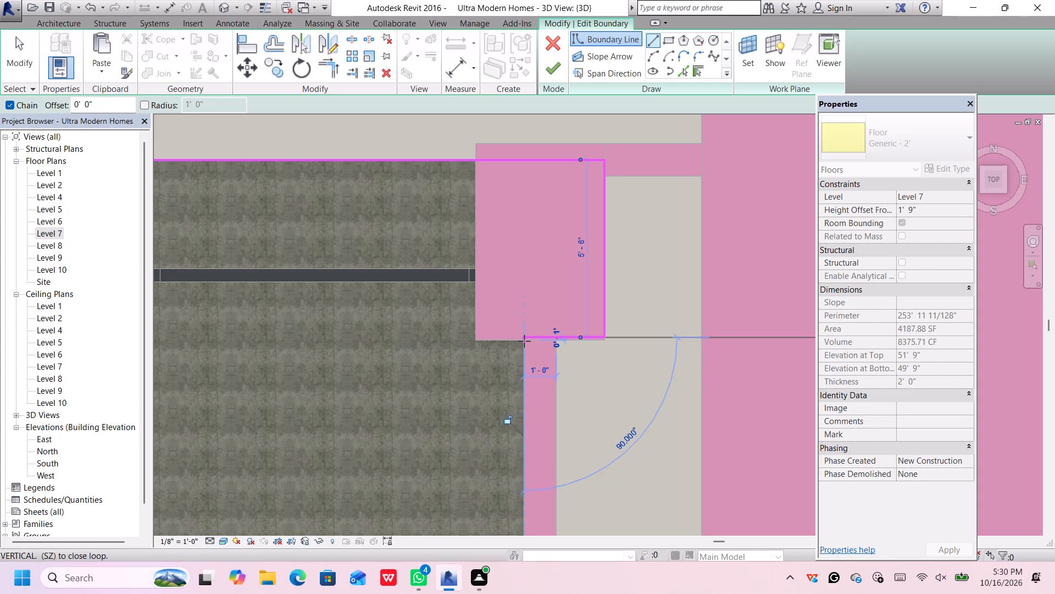
Run the boundary forward along the narrow wall's outer face to its outer front corner.
scroll(525, 342, down, 7)
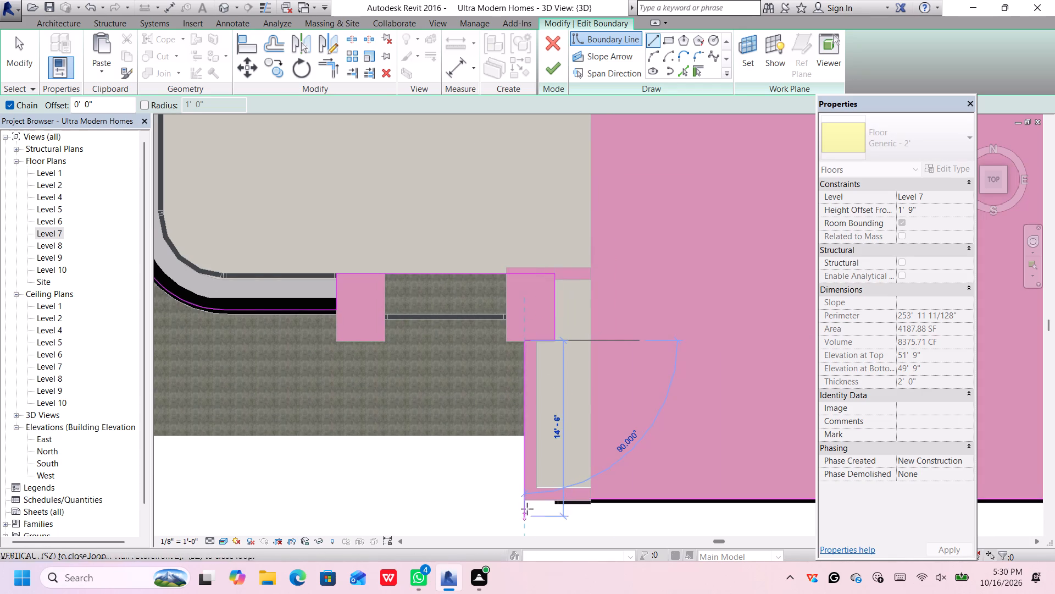
click(524, 500)
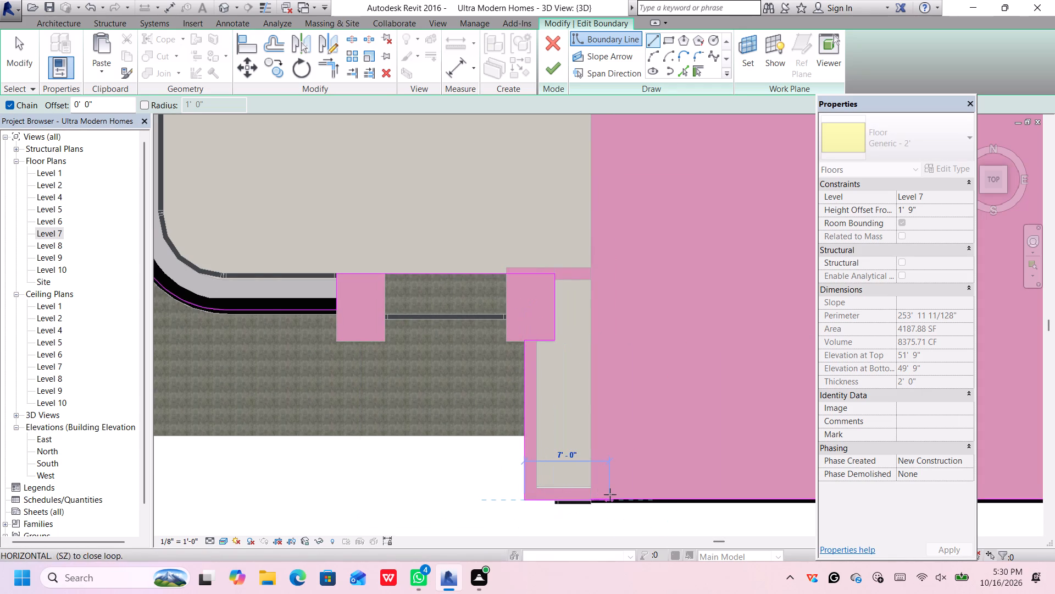
Run the boundary 5'-6" along the narrow wall's front face and close it onto the original slab outline's front corner.
scroll(580, 497, down, 3)
middle_drag(588, 496, 536, 468)
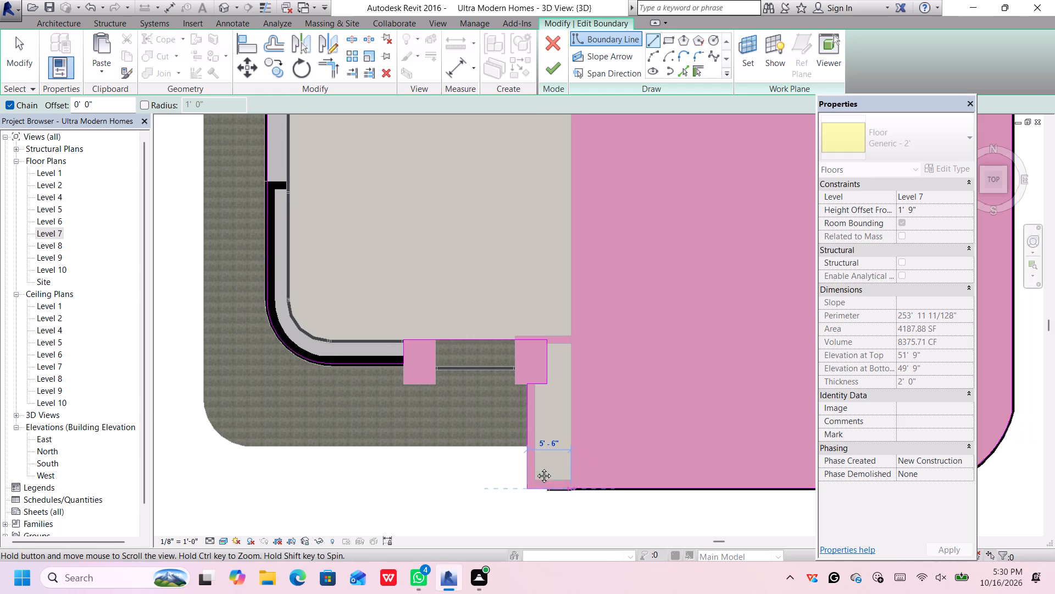
middle_drag(536, 468, 492, 455)
scroll(498, 453, up, 10)
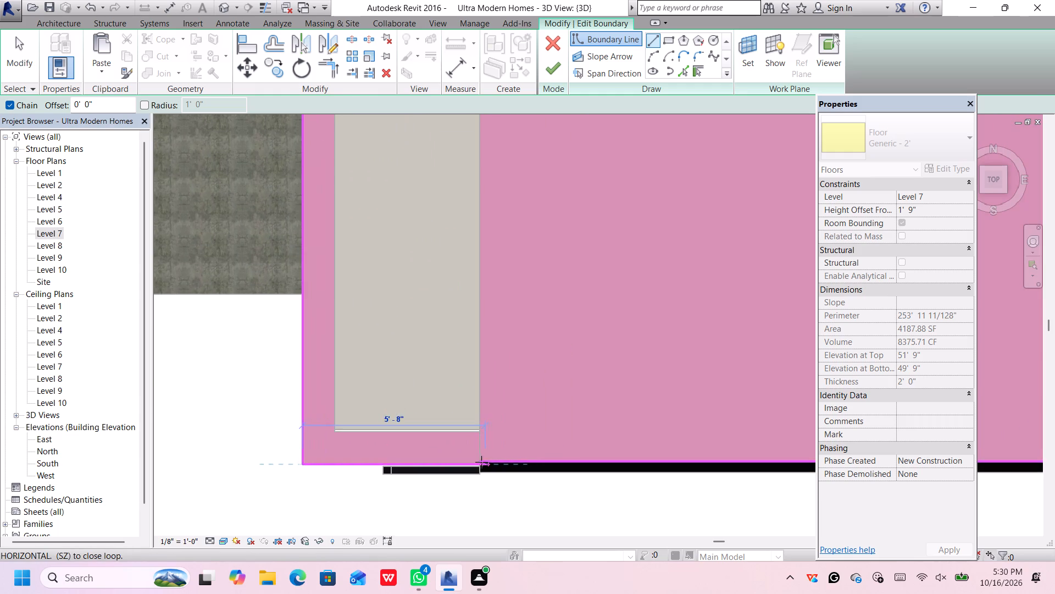
scroll(481, 464, up, 4)
scroll(477, 475, down, 1)
scroll(479, 465, up, 4)
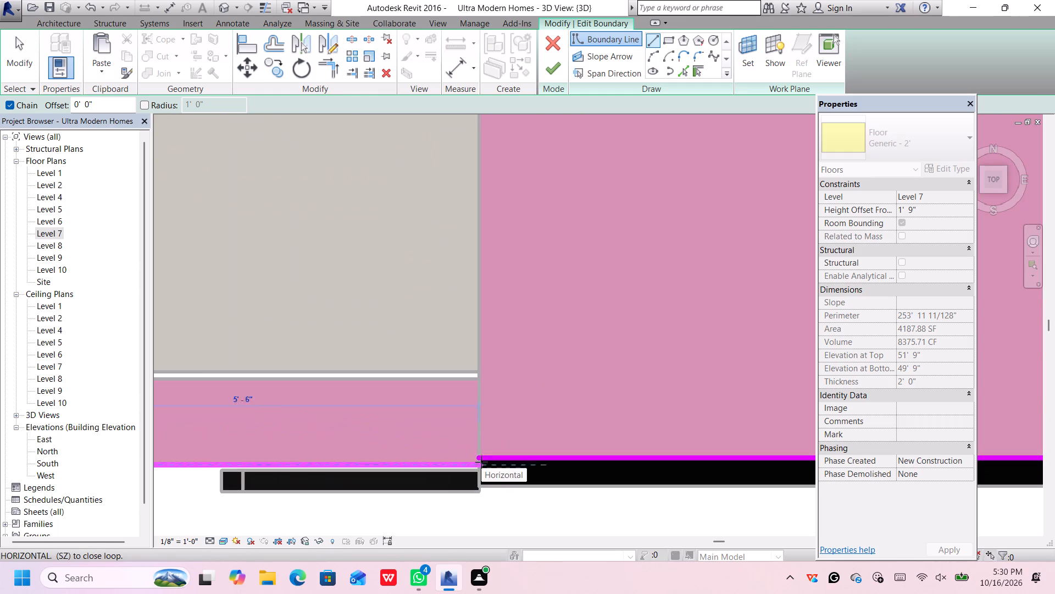
scroll(481, 462, up, 7)
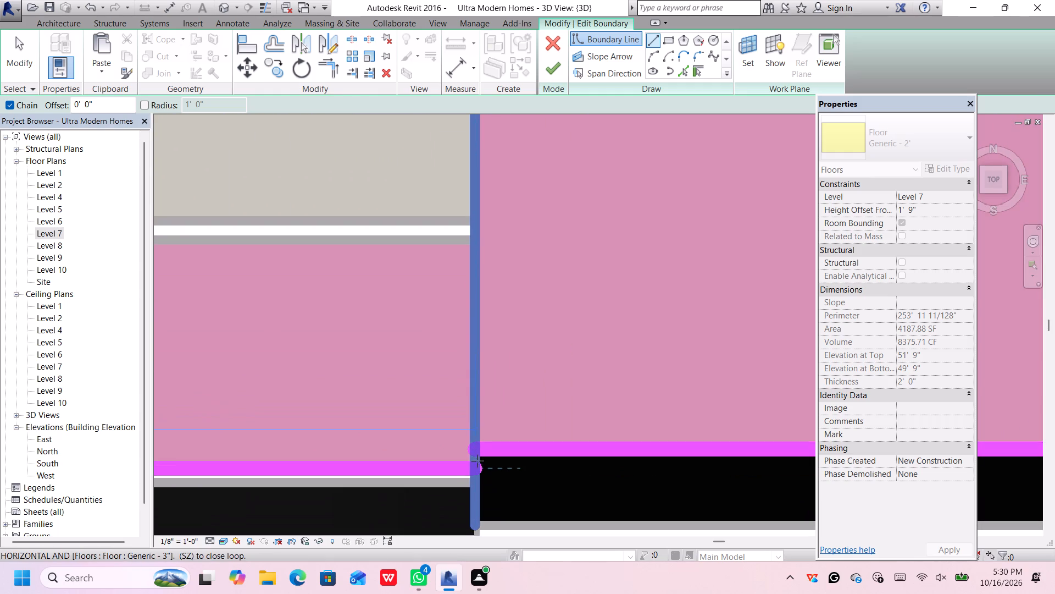
scroll(476, 464, down, 12)
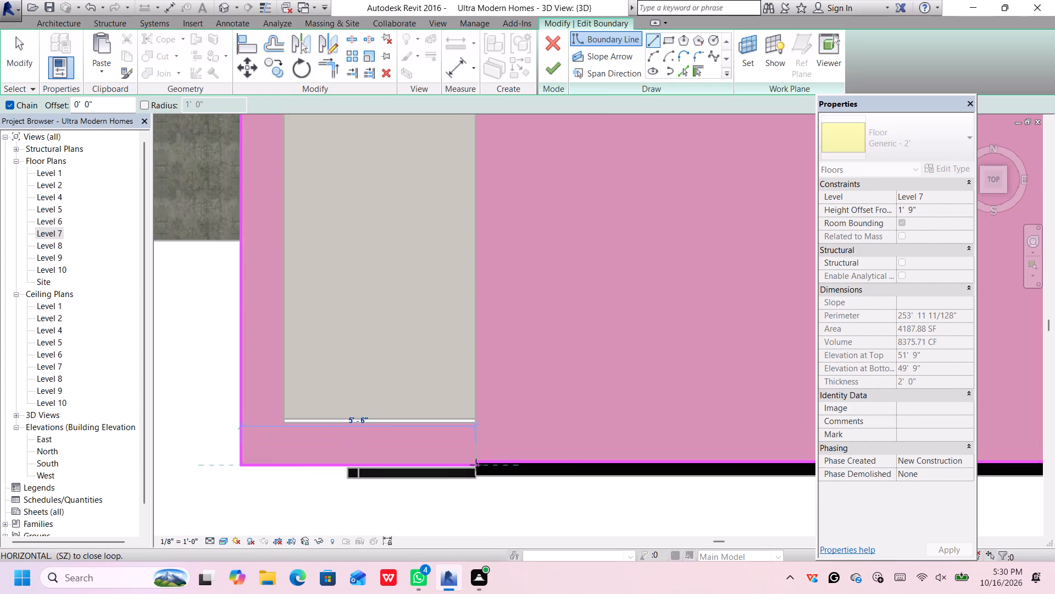
scroll(476, 465, down, 11)
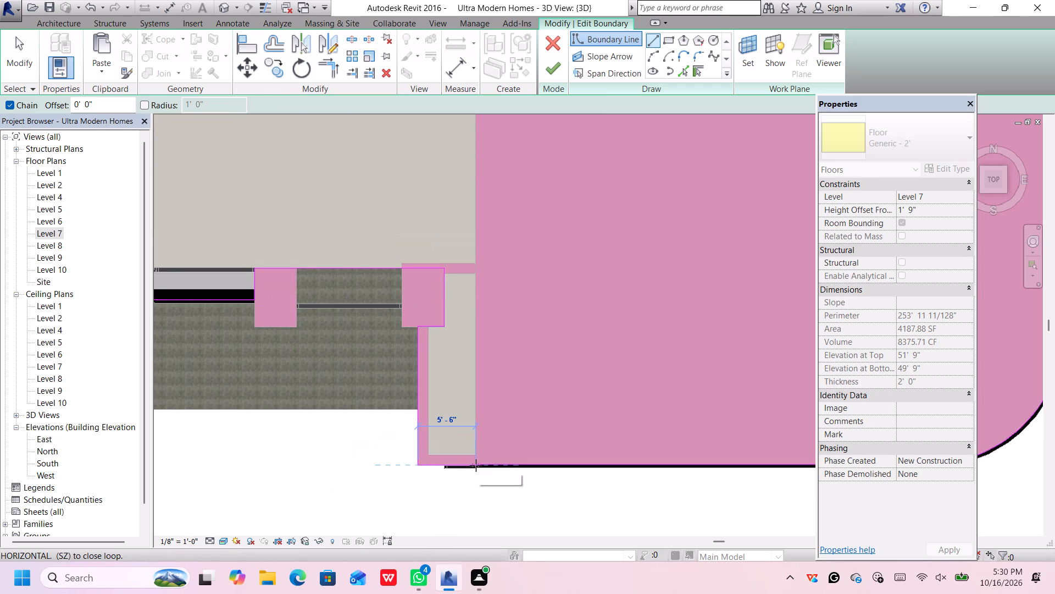
middle_drag(471, 465, 306, 463)
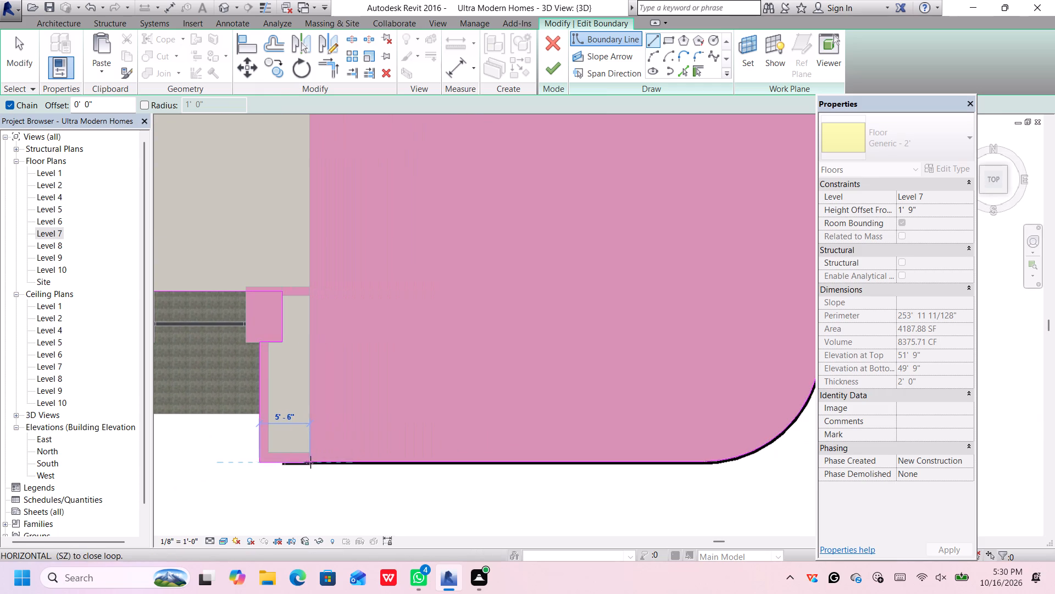
scroll(313, 463, up, 8)
middle_click(303, 464)
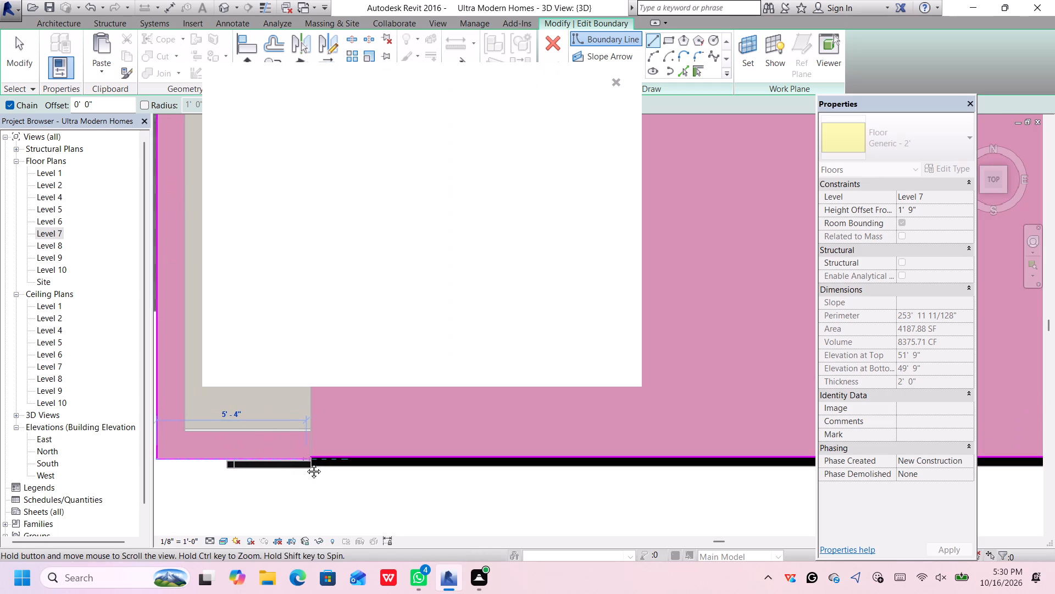
scroll(307, 462, down, 2)
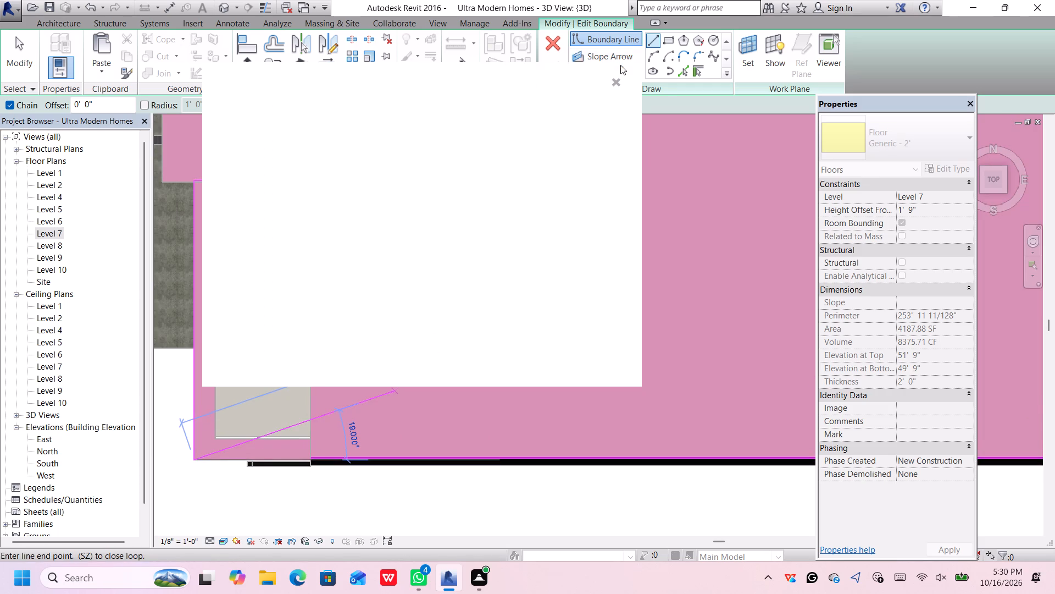
click(614, 76)
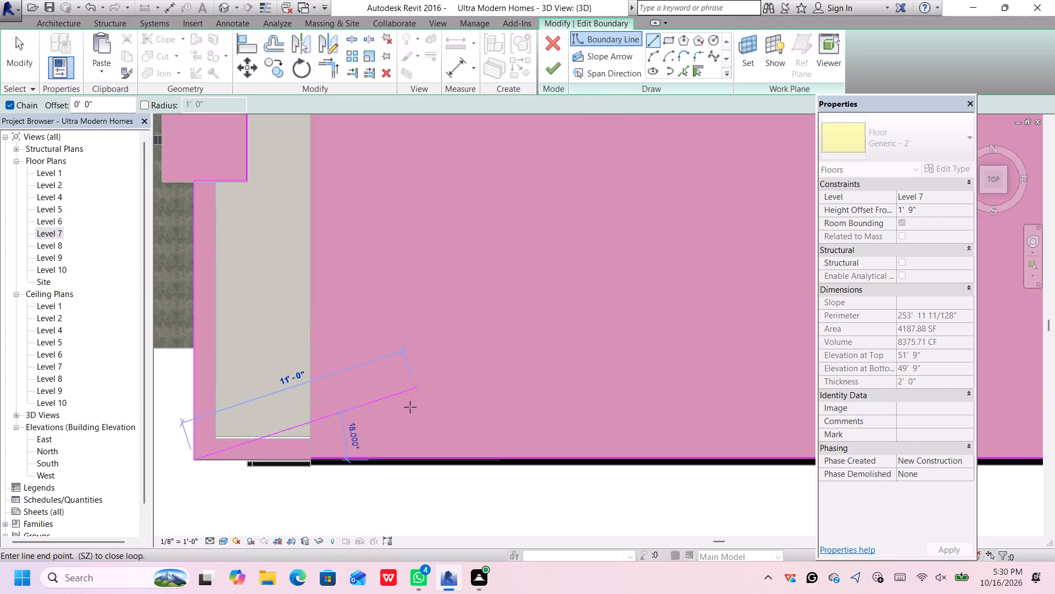
scroll(312, 465, up, 10)
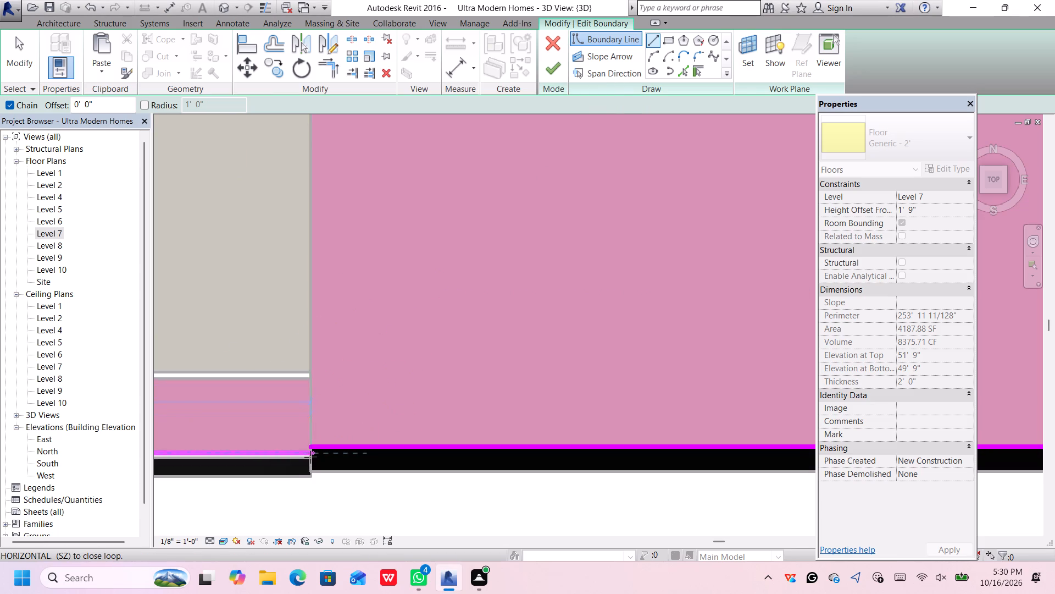
scroll(310, 457, up, 9)
click(314, 449)
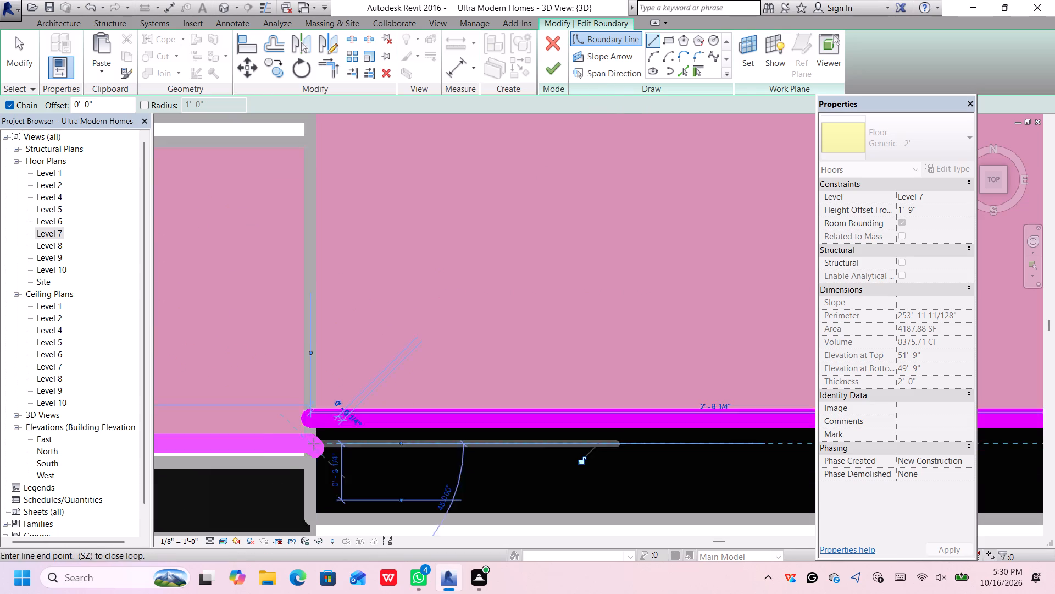
click(315, 421)
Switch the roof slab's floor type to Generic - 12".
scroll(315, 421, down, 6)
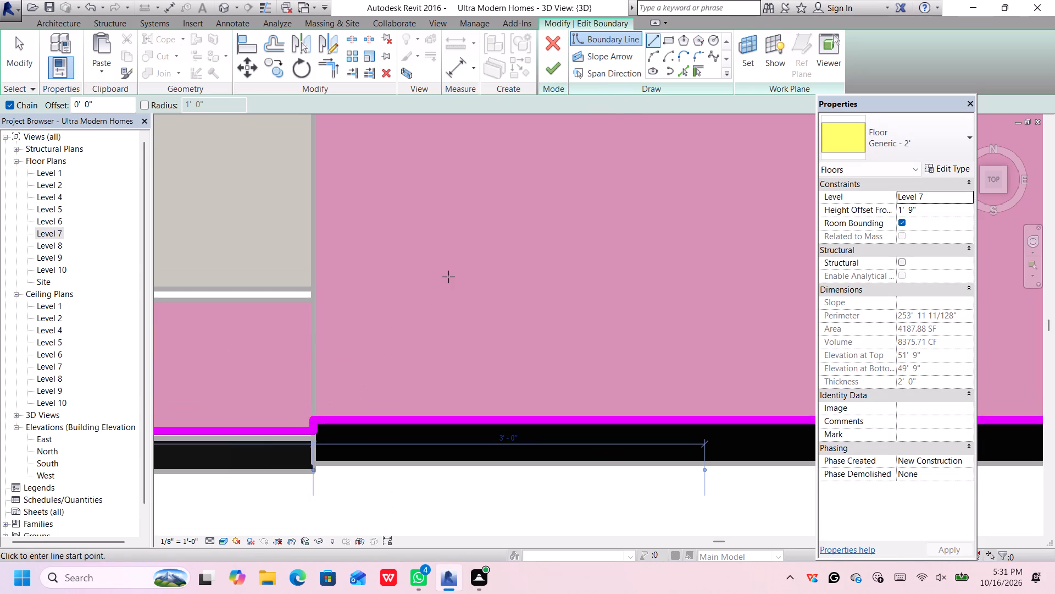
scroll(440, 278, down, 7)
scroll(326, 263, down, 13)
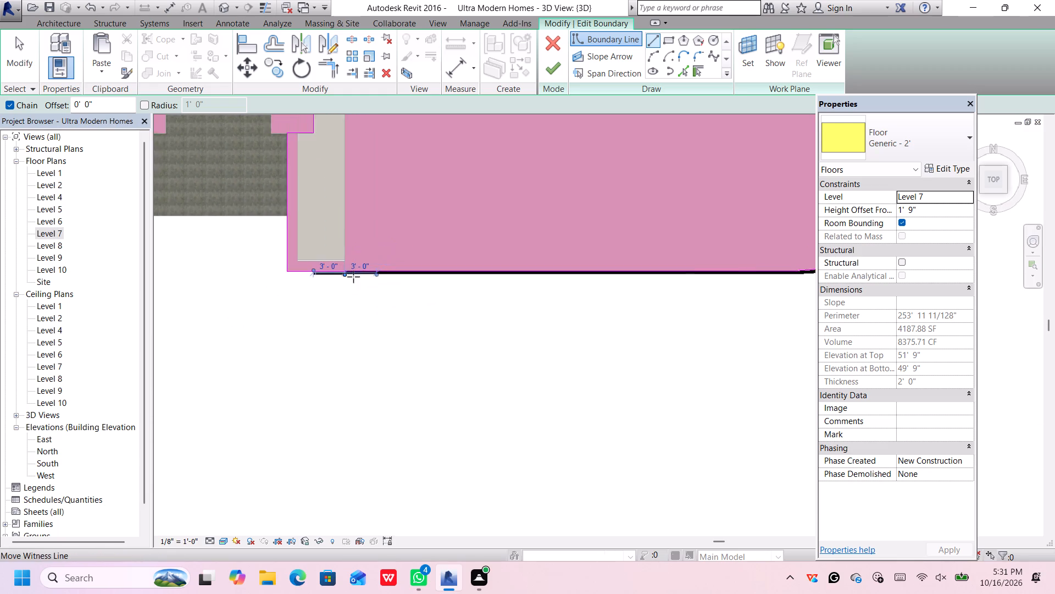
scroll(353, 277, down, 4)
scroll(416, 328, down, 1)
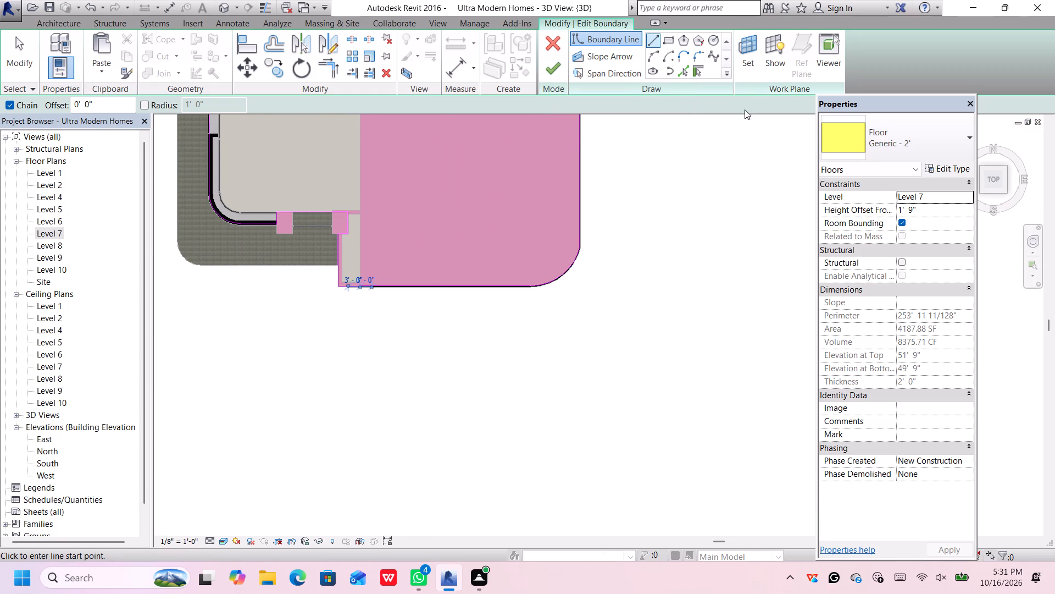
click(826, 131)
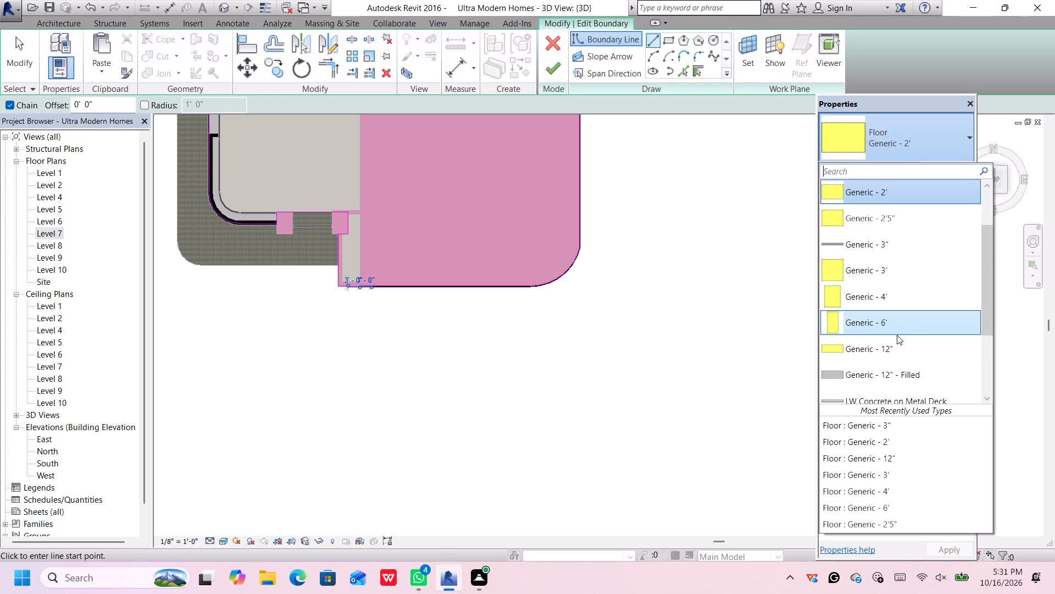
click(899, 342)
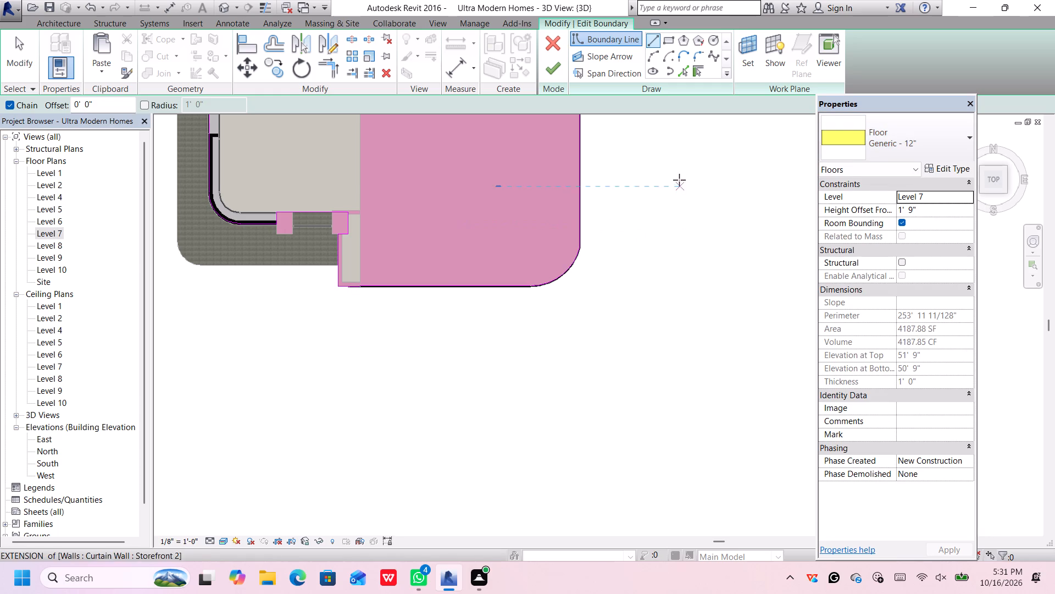
Finish the boundary edit of the extended Level 7 slab.
middle_drag(679, 180, 701, 341)
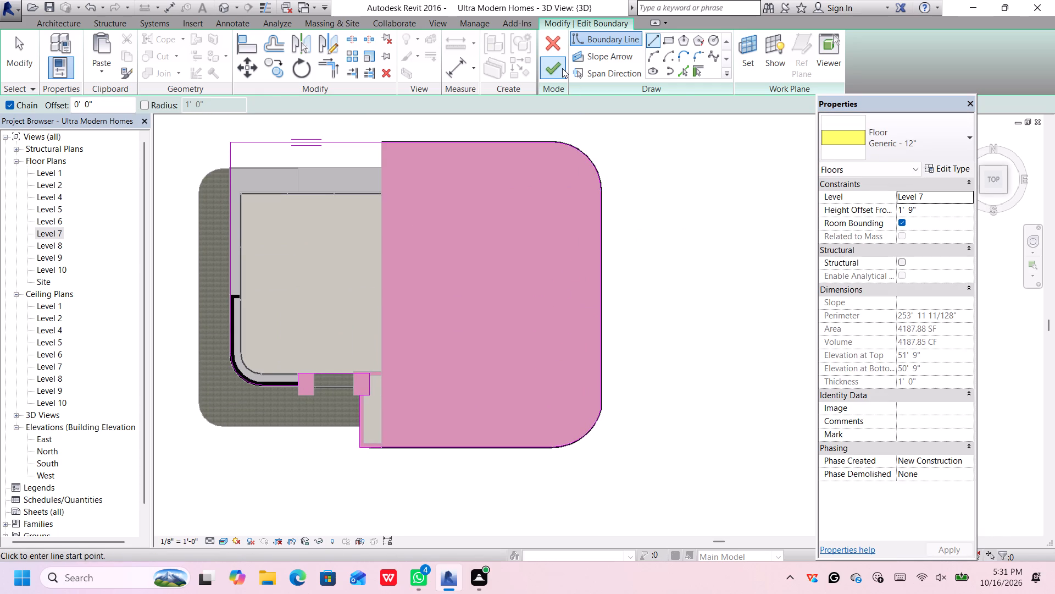
click(560, 68)
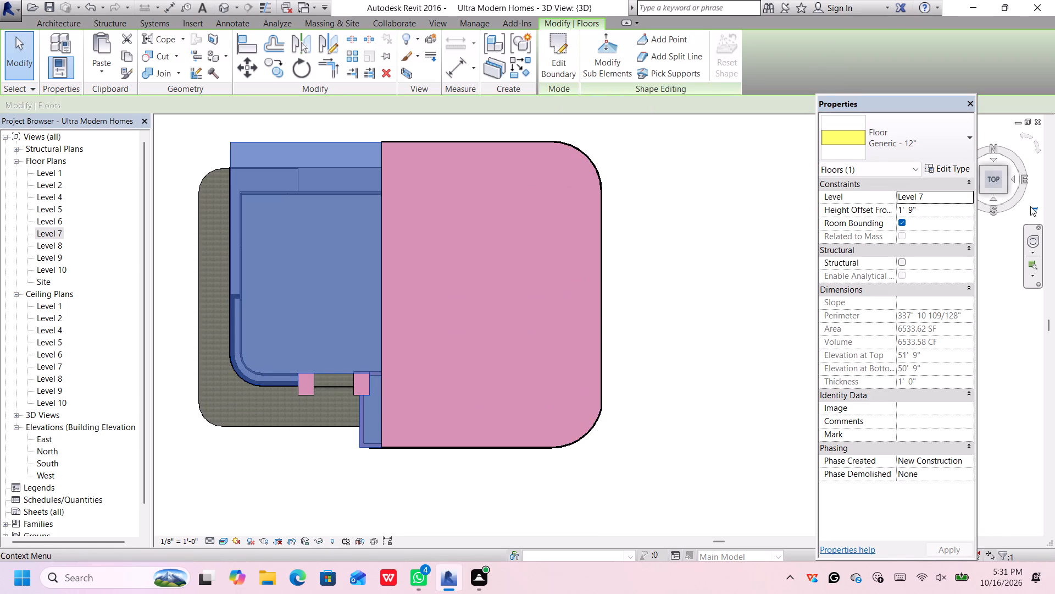
In the front 3D view, select the extended Level 7 slab under the top roof and set its type to Generic - 2'.
click(983, 194)
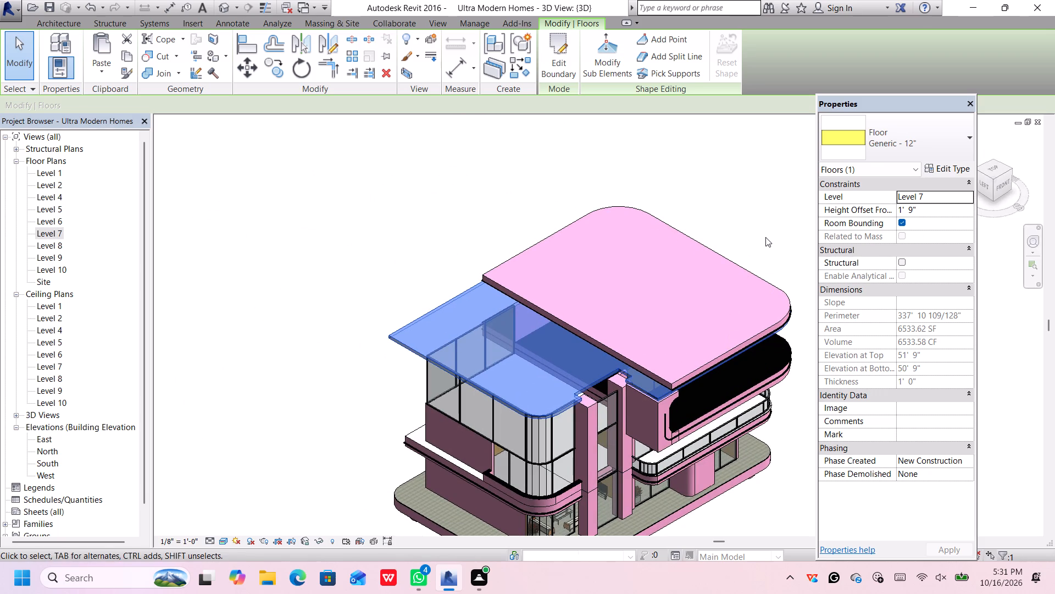
click(1000, 184)
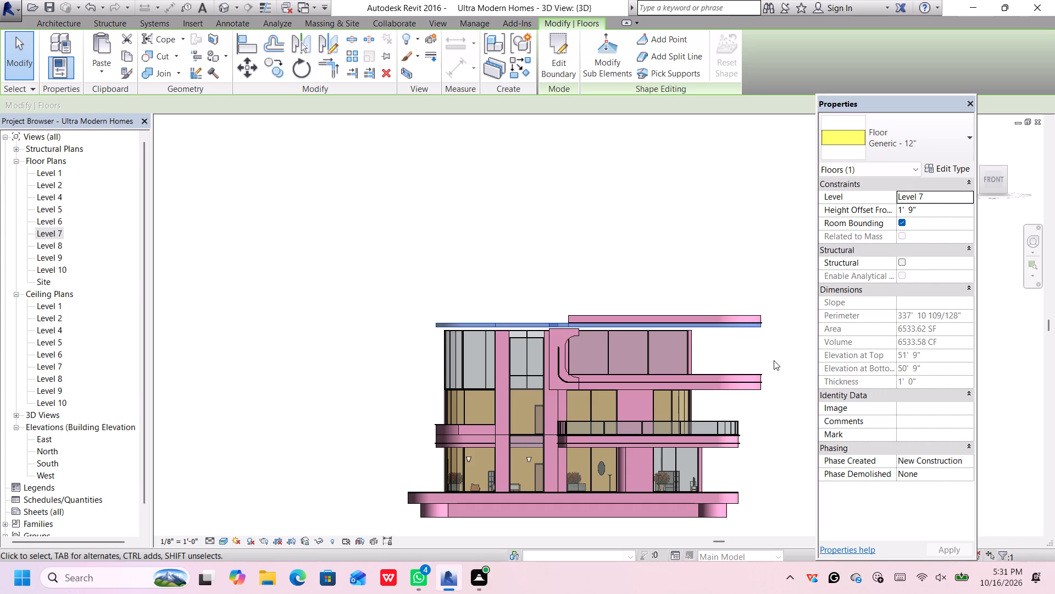
click(775, 362)
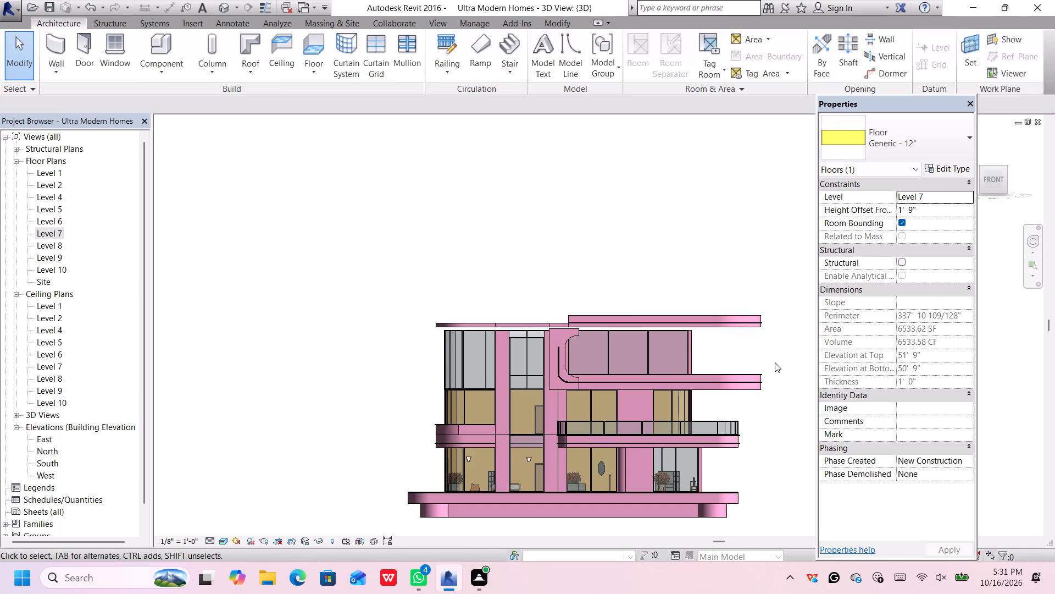
click(603, 323)
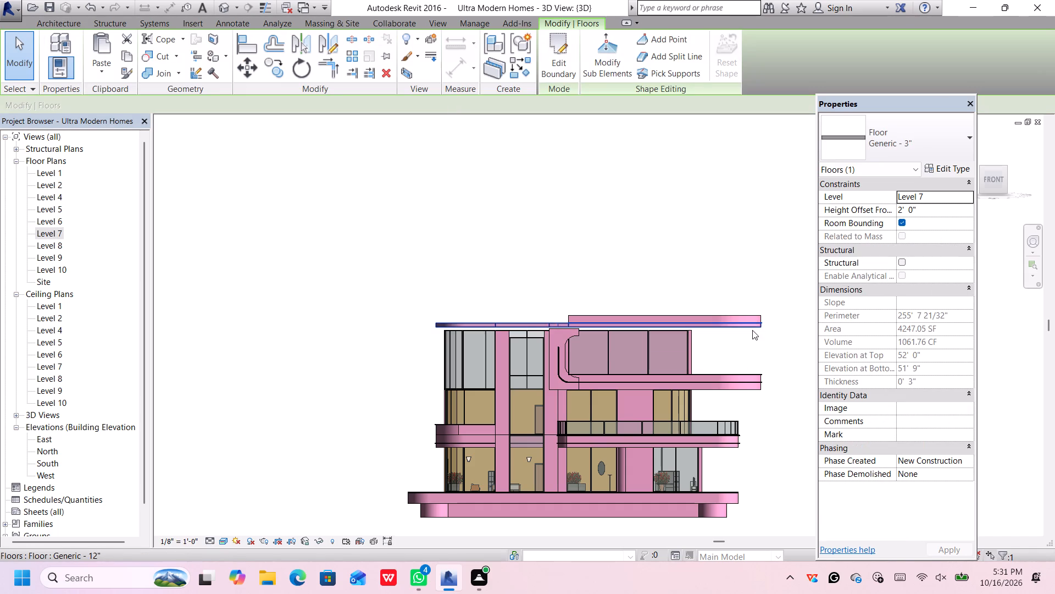
click(752, 328)
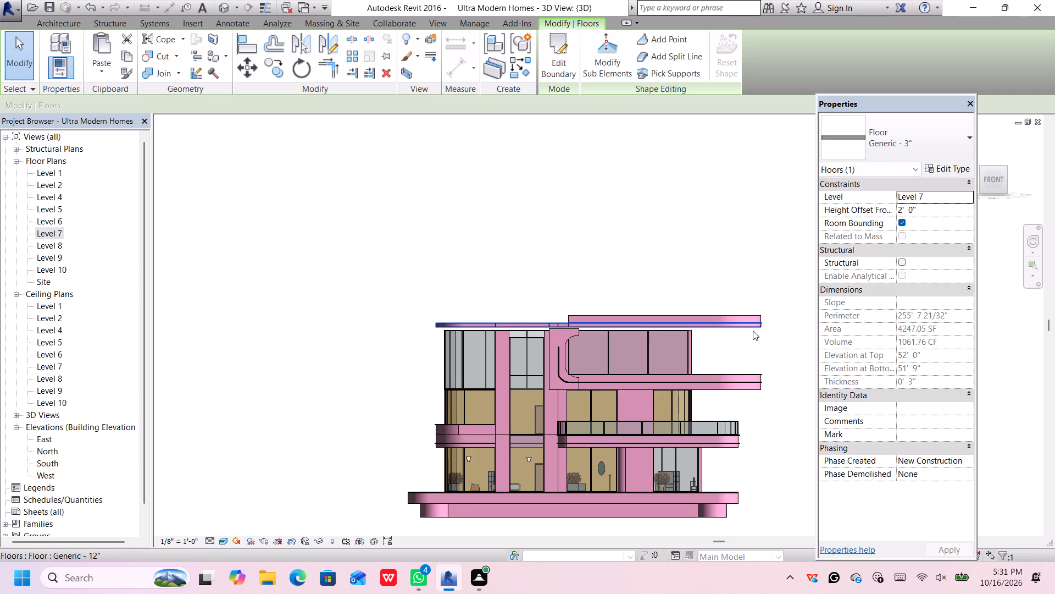
click(750, 328)
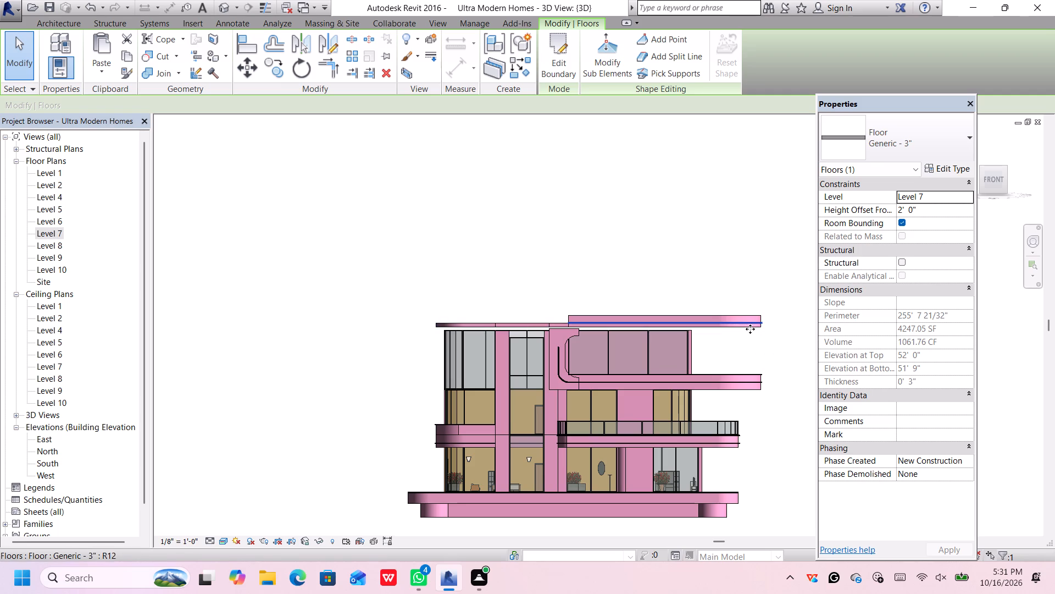
scroll(745, 338, up, 4)
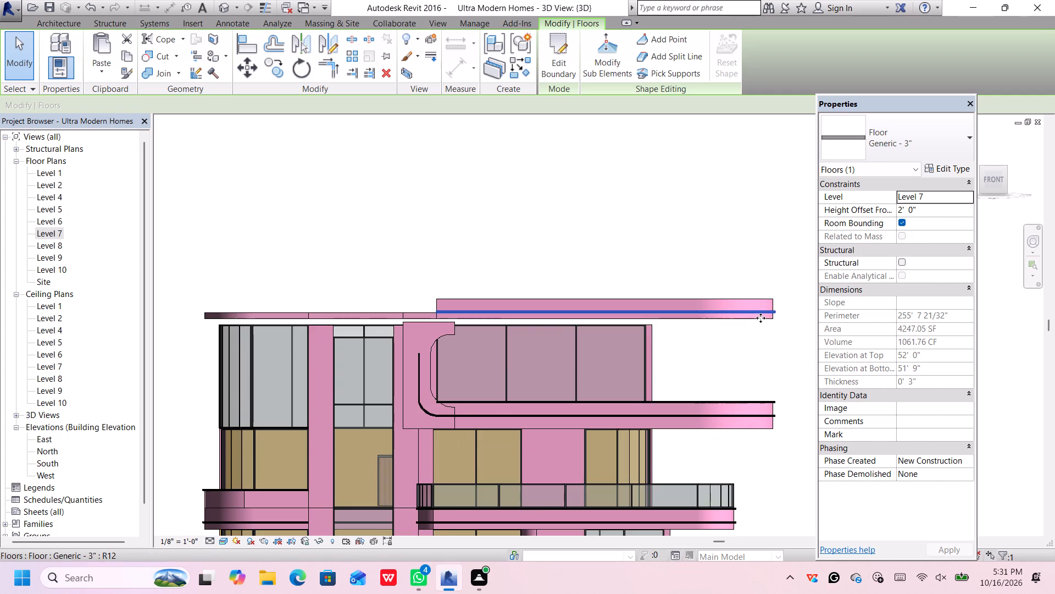
click(756, 342)
click(761, 321)
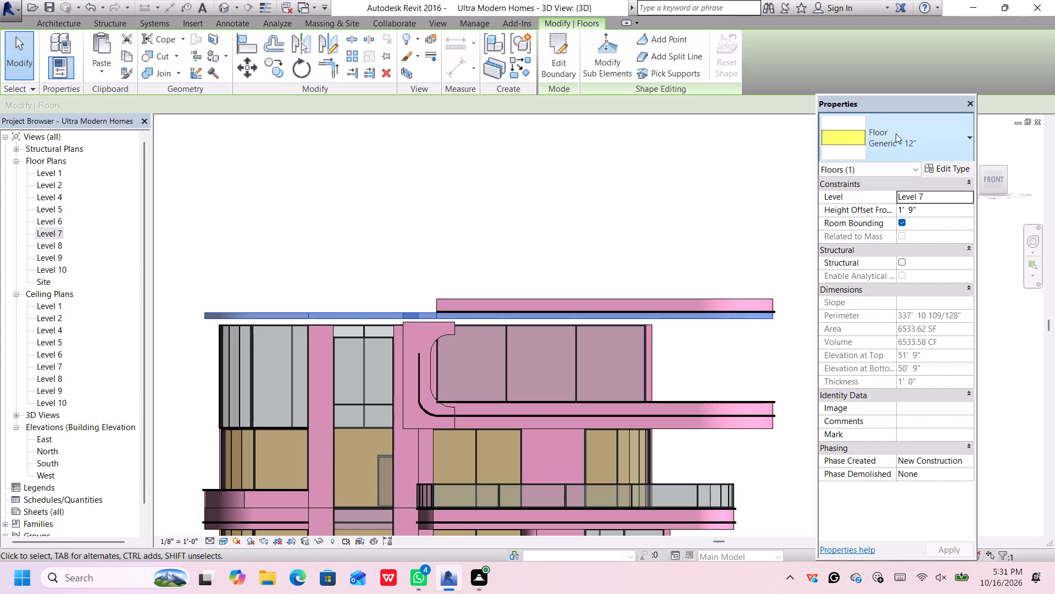
click(897, 135)
scroll(898, 230, up, 3)
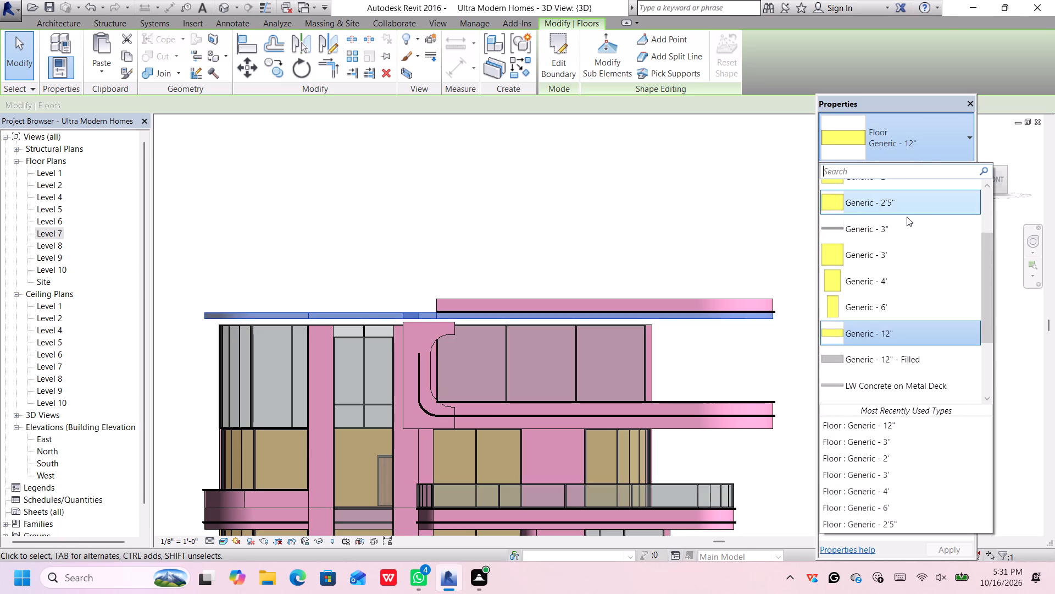
scroll(907, 217, up, 2)
click(907, 239)
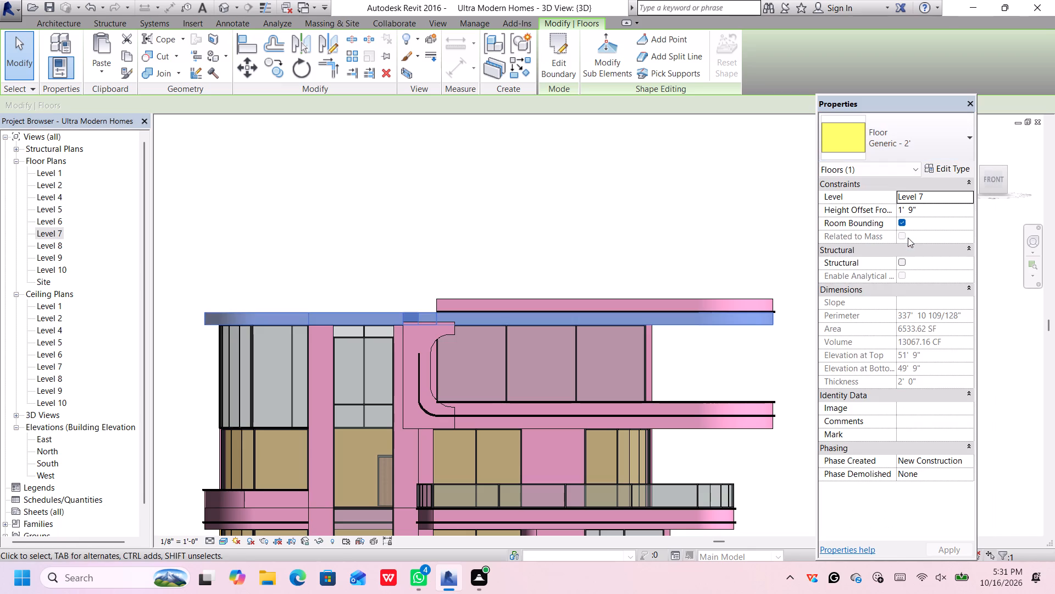
click(702, 237)
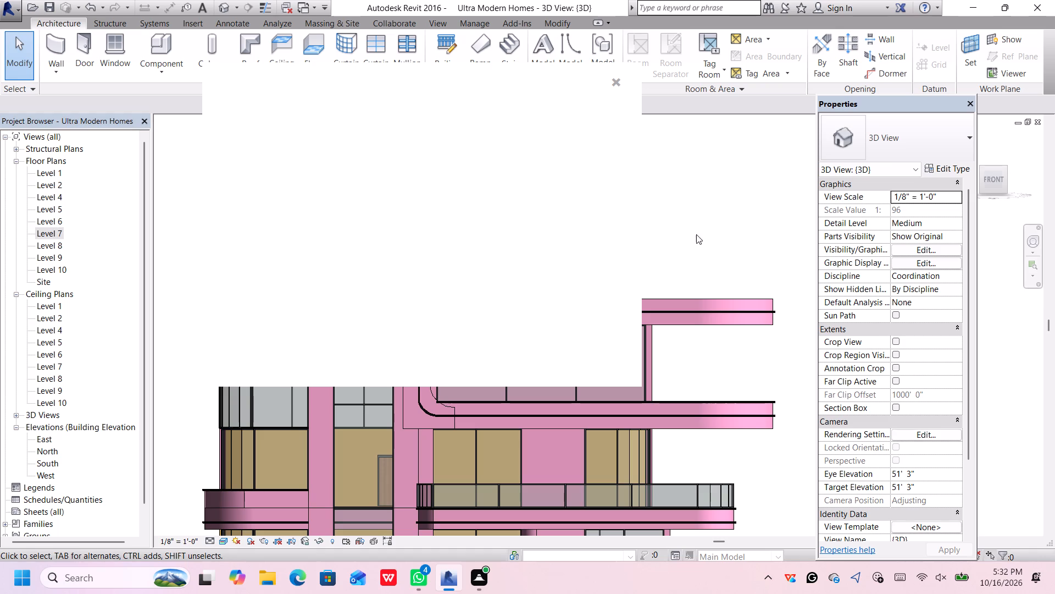
Stretch the Storefront 2 curtain wall between the front columns up to the Level 7 slab's underside, with an unconnected height of 30'-1".
click(615, 81)
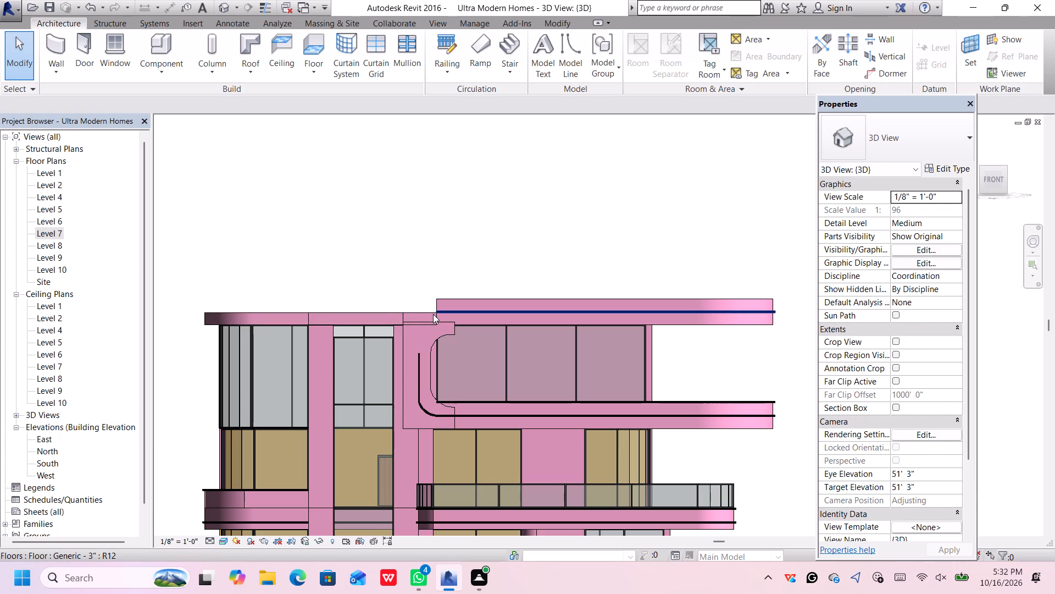
scroll(355, 316, down, 2)
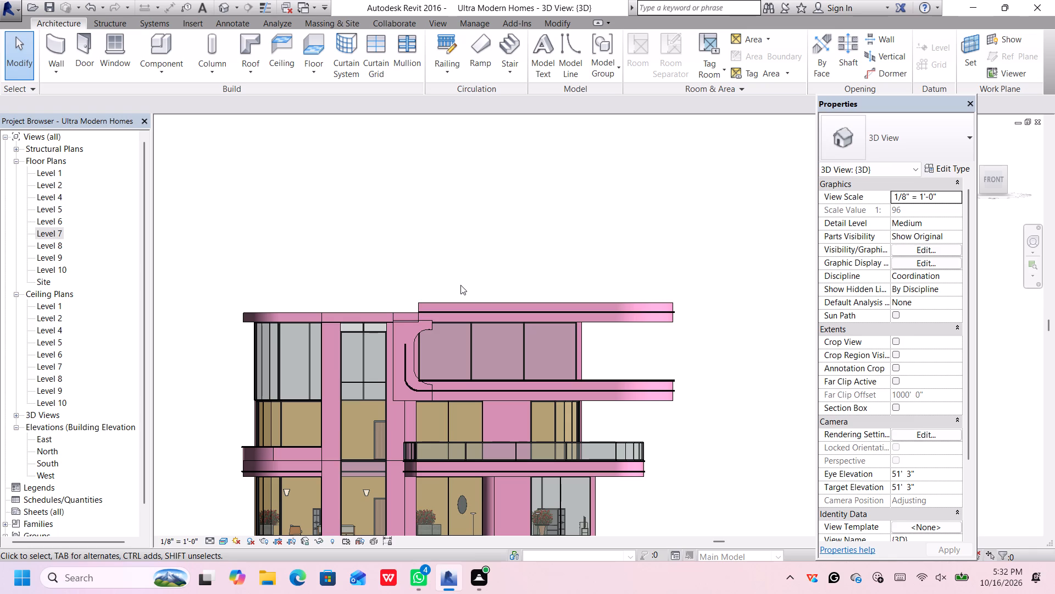
scroll(400, 320, up, 6)
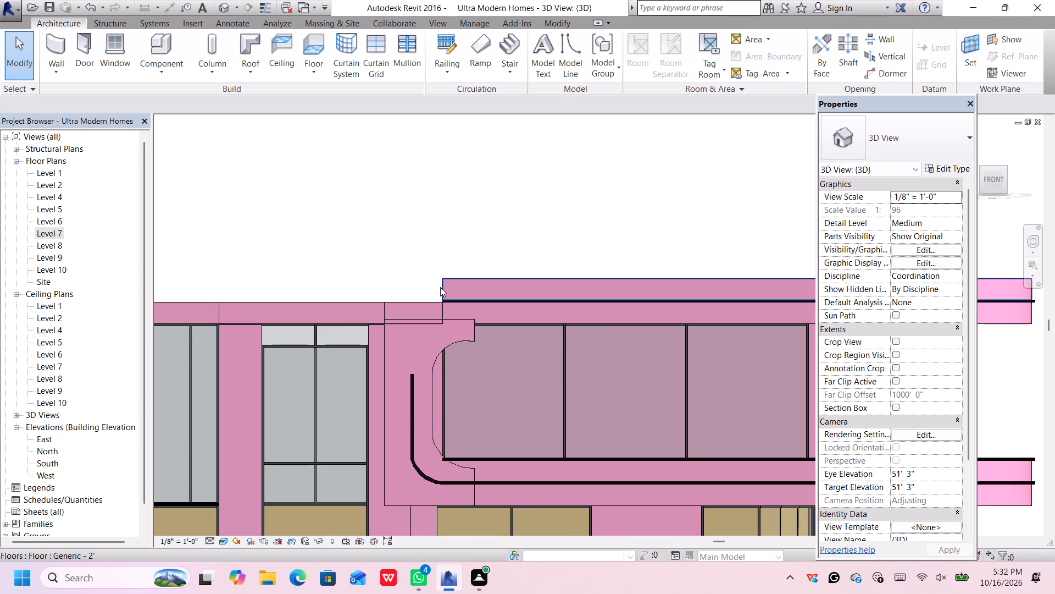
scroll(440, 288, down, 4)
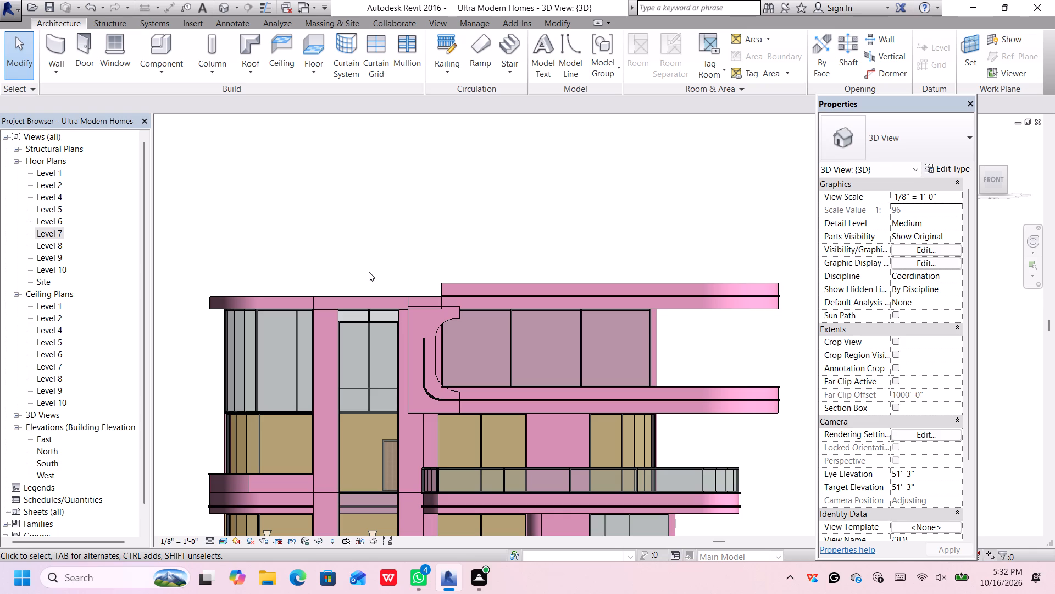
scroll(370, 321, up, 4)
click(370, 321)
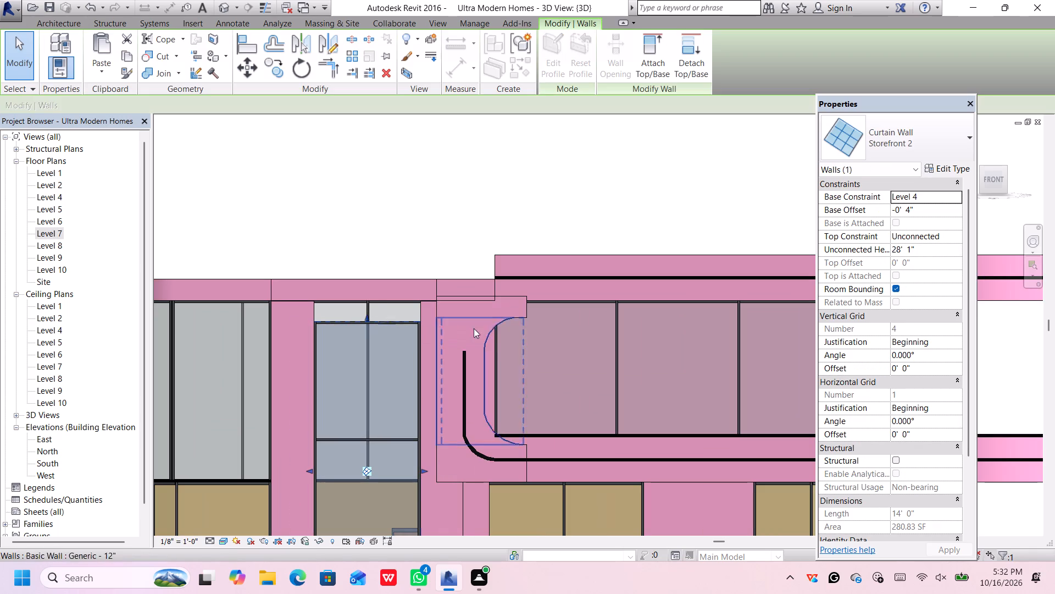
drag(367, 315, 364, 307)
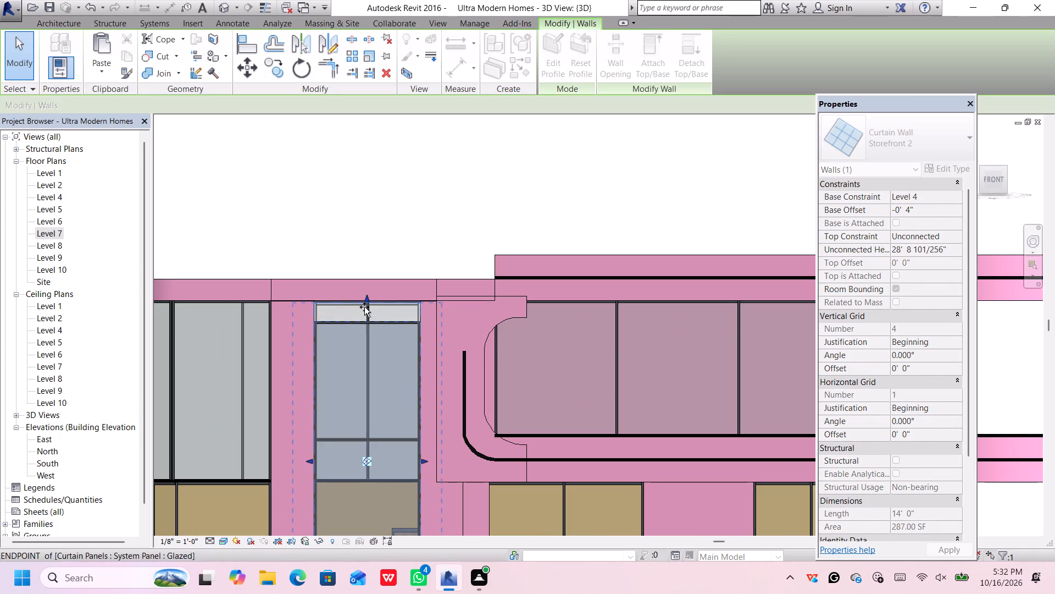
drag(364, 307, 372, 301)
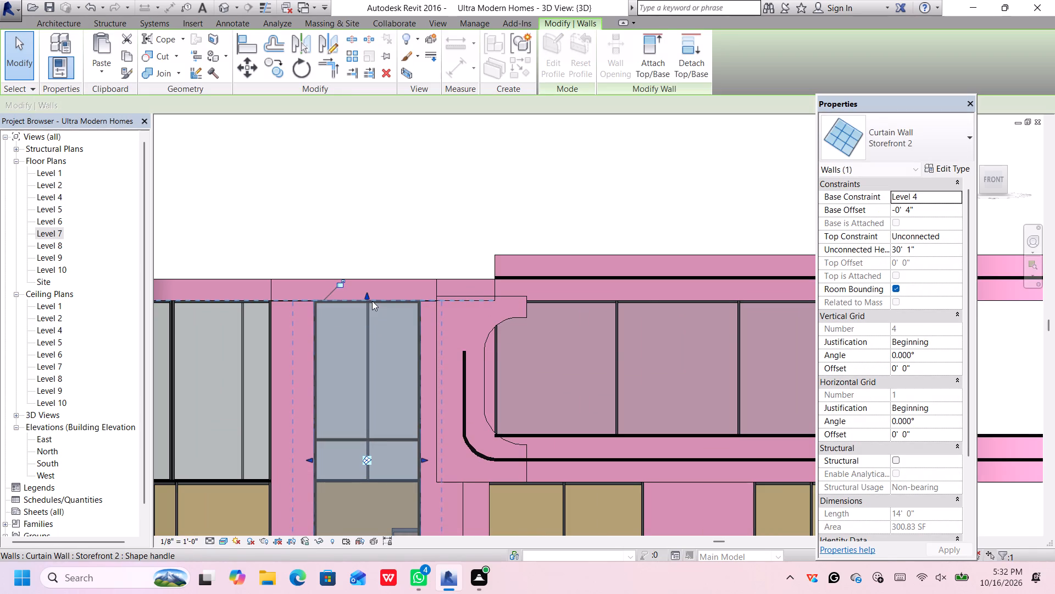
scroll(372, 301, down, 6)
scroll(409, 235, up, 2)
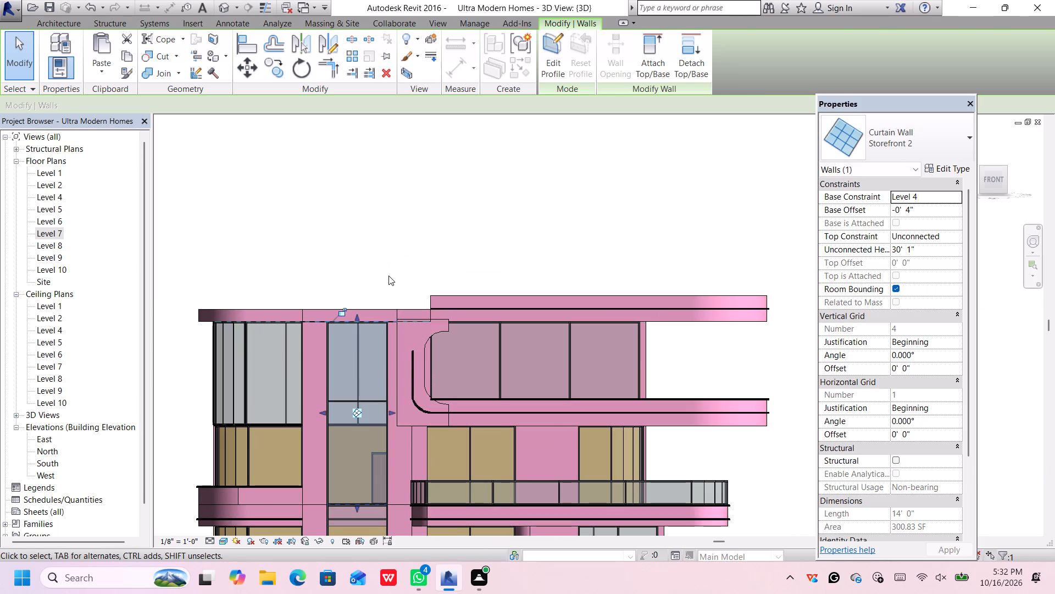
click(388, 276)
Extend the thin Generic - 3" wall strip beside the curved opening up to the Generic - 12" wall piece, 11'-1 1/2" high.
scroll(391, 275, down, 4)
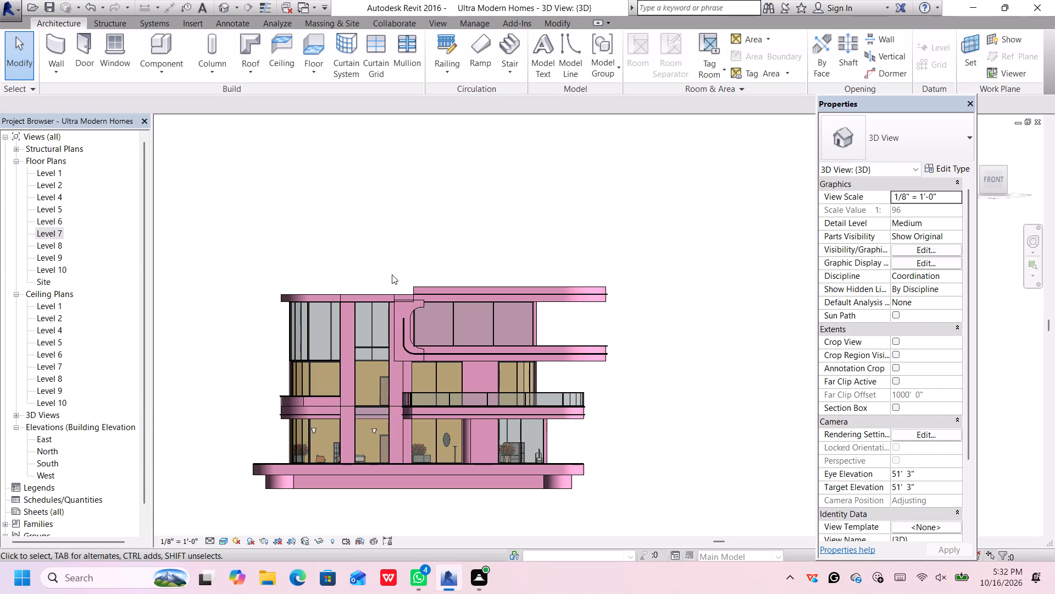
scroll(418, 306, up, 5)
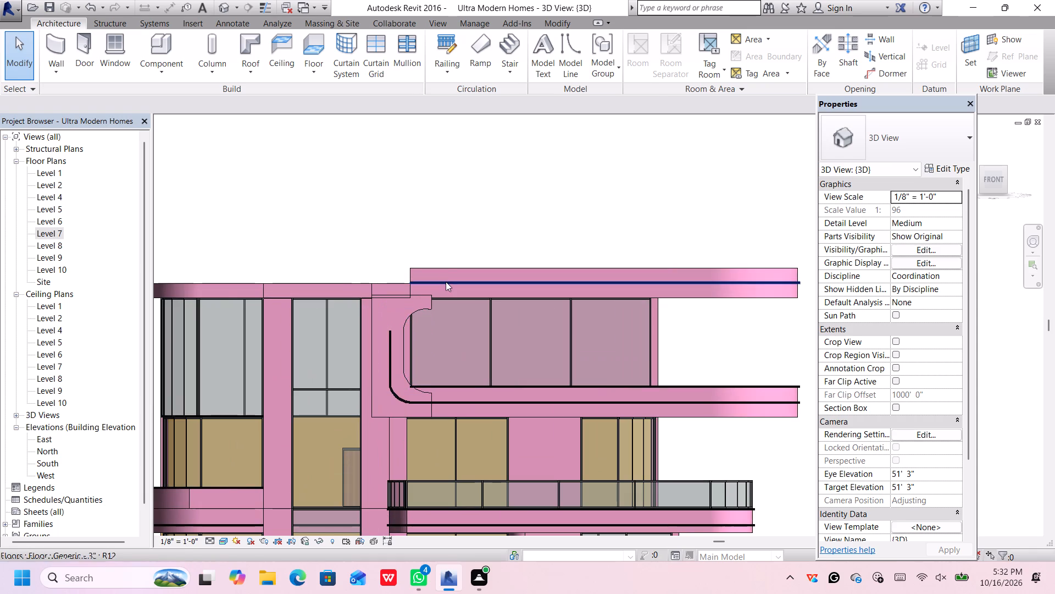
scroll(441, 246, up, 1)
scroll(428, 296, up, 1)
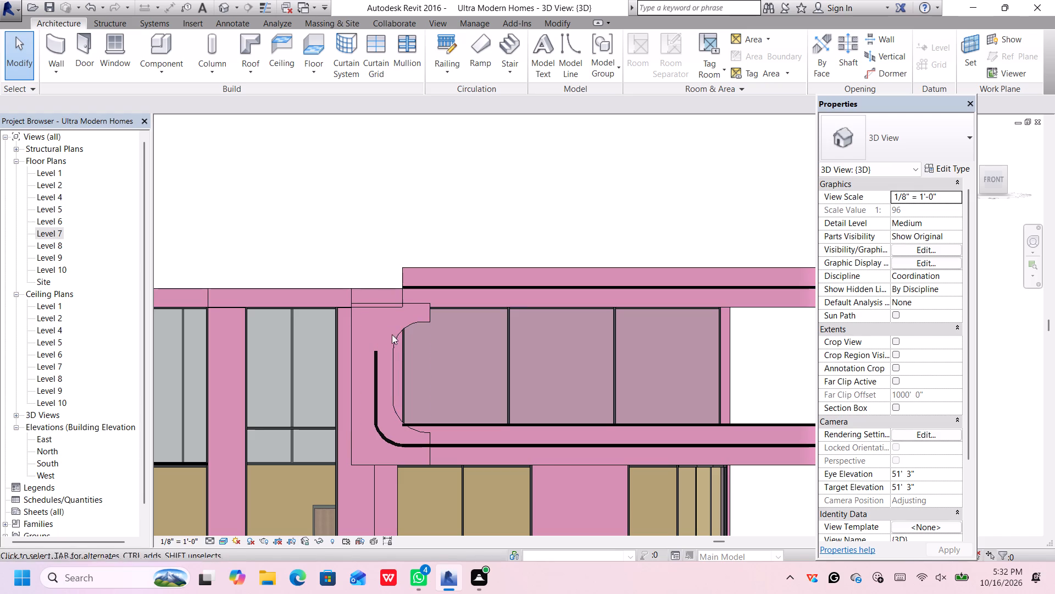
click(378, 359)
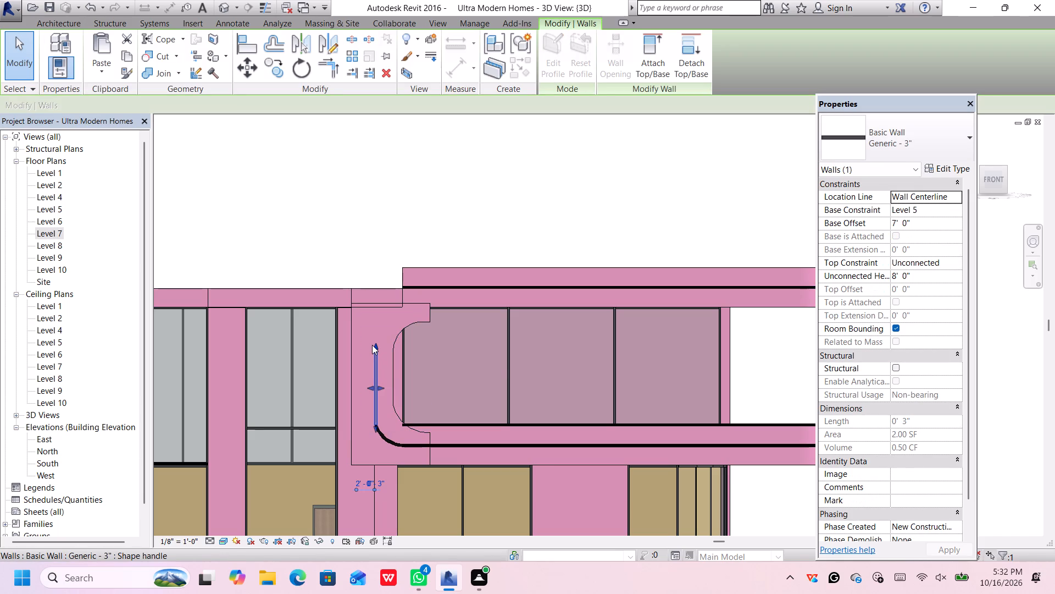
drag(375, 343, 376, 326)
Raise the top of the short Generic - 12" wall piece above the curved opening to the top face of the upper roof slab.
scroll(399, 301, up, 4)
click(393, 304)
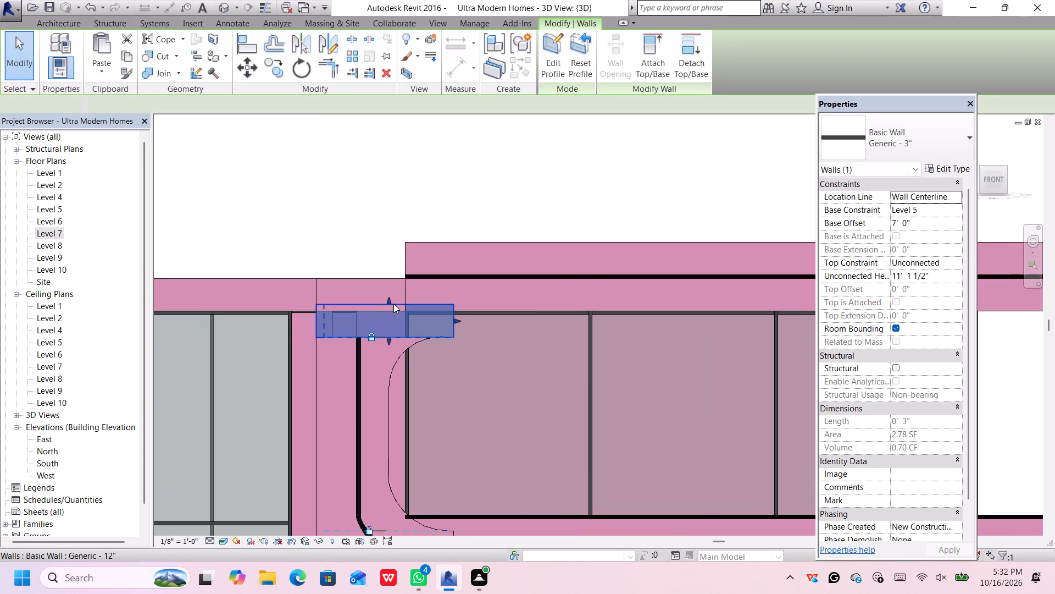
drag(387, 300, 388, 277)
scroll(429, 284, down, 2)
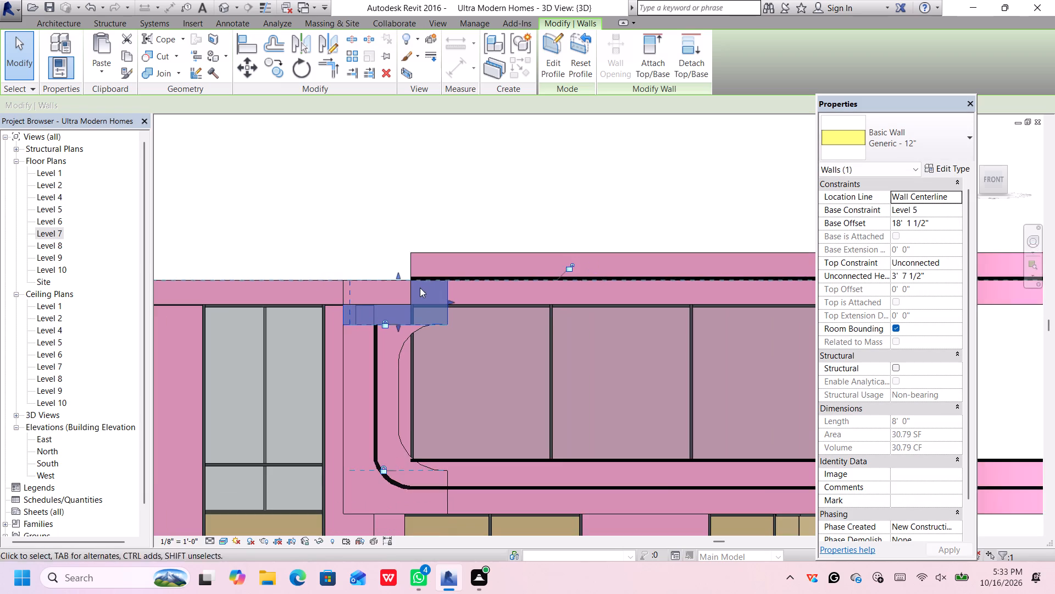
scroll(405, 293, down, 1)
middle_drag(402, 281, 410, 315)
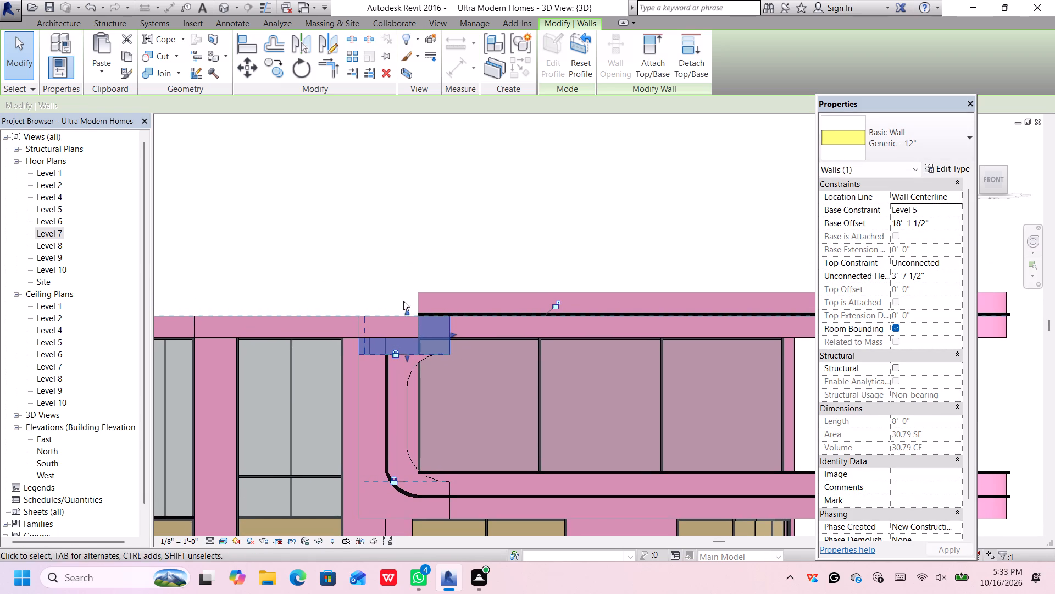
drag(406, 310, 408, 295)
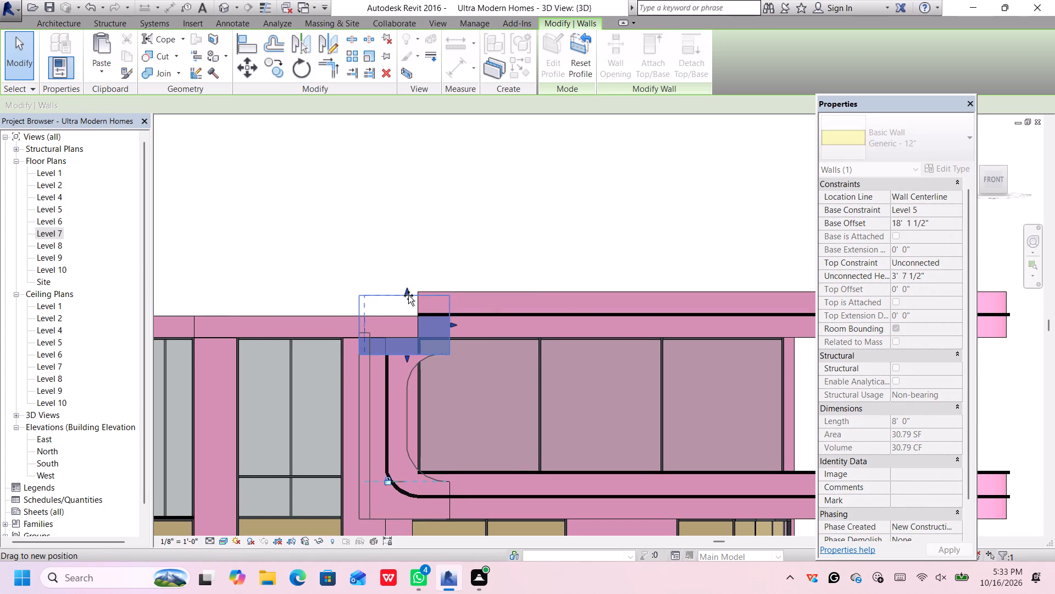
drag(408, 295, 414, 292)
scroll(423, 311, up, 1)
click(498, 269)
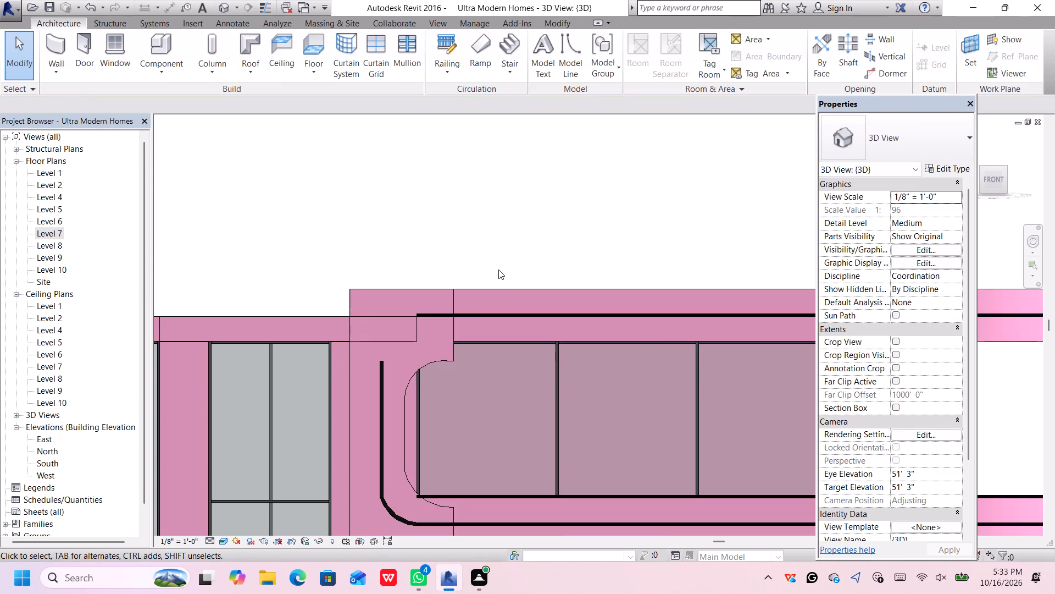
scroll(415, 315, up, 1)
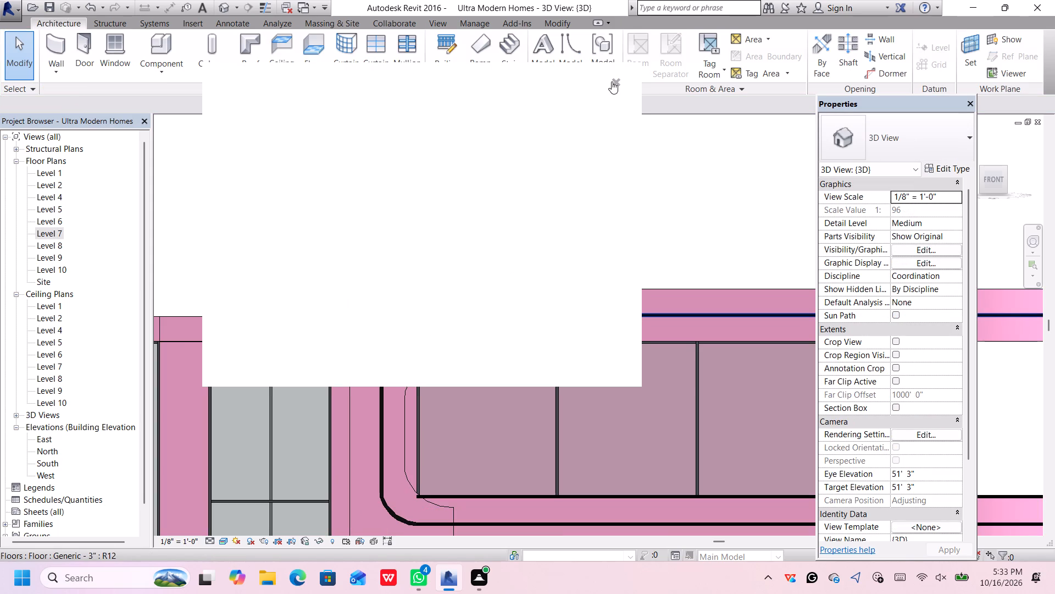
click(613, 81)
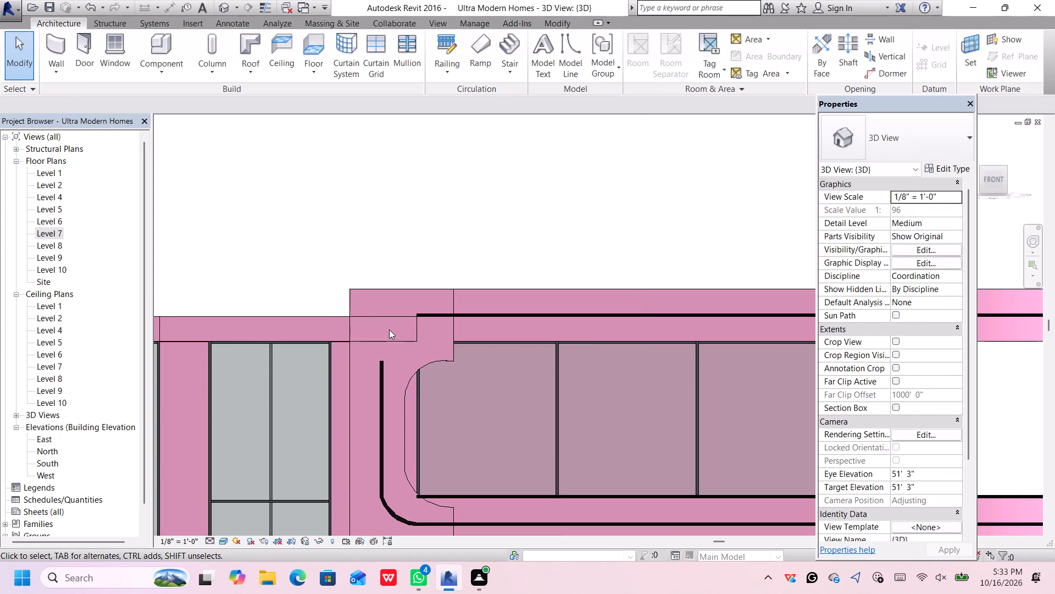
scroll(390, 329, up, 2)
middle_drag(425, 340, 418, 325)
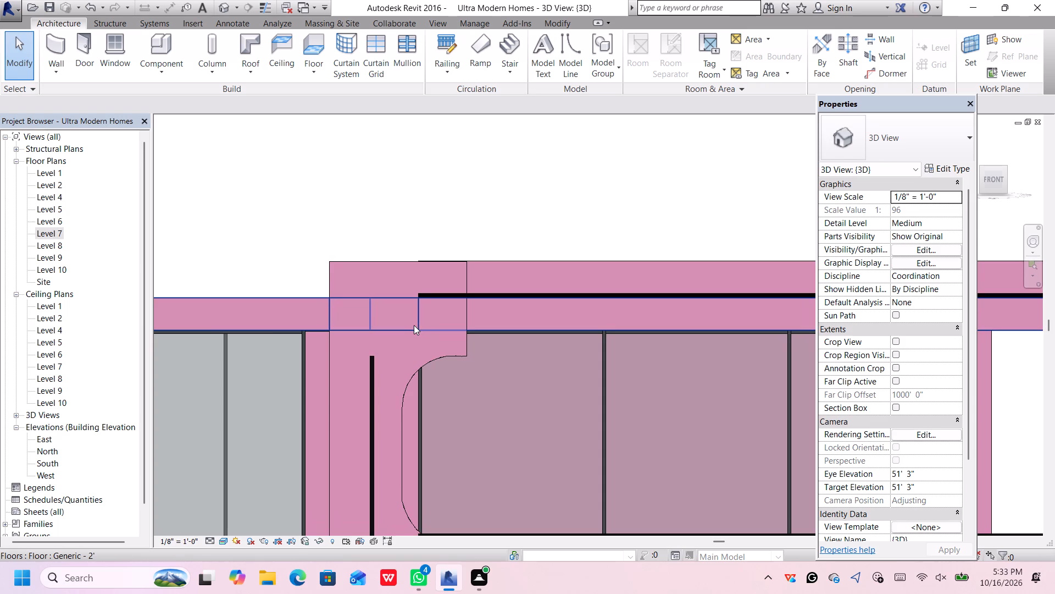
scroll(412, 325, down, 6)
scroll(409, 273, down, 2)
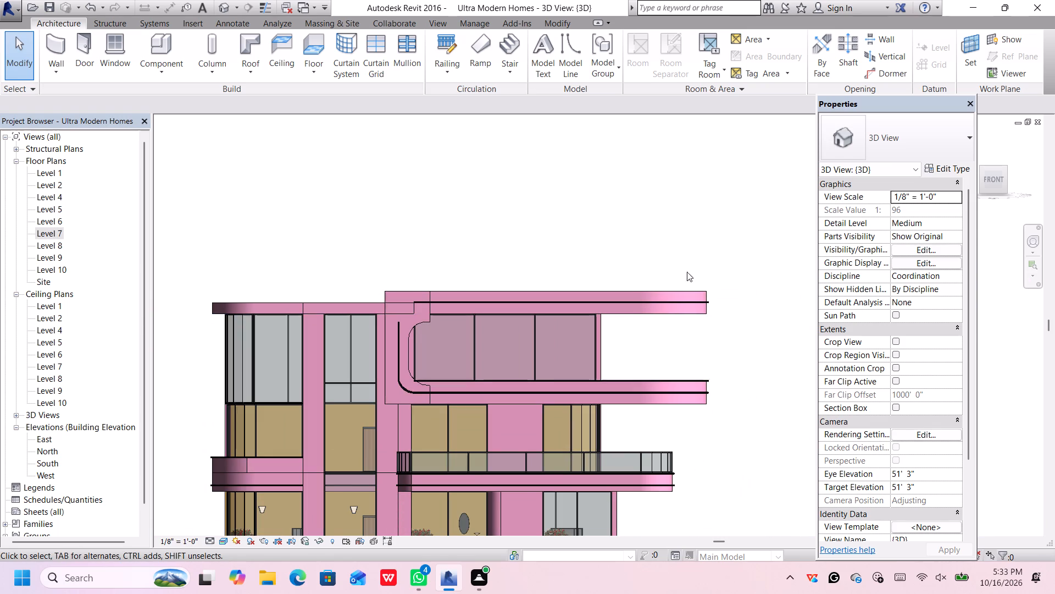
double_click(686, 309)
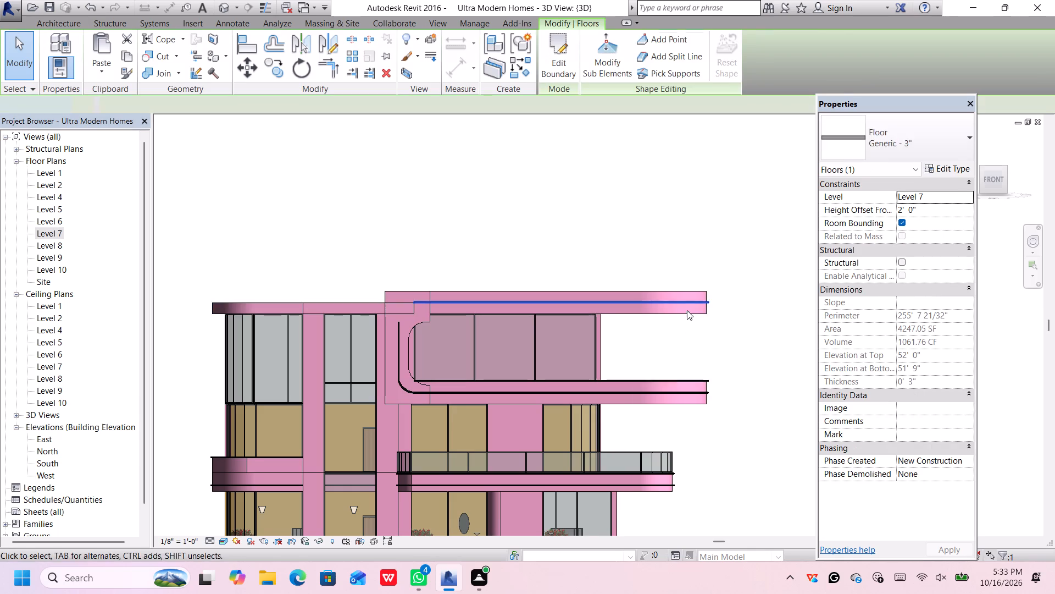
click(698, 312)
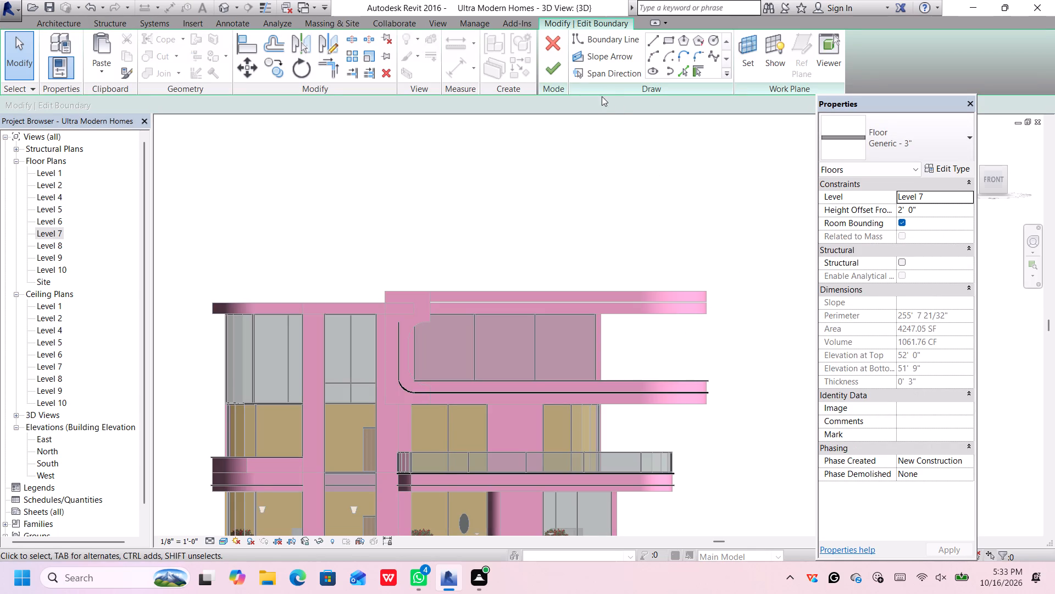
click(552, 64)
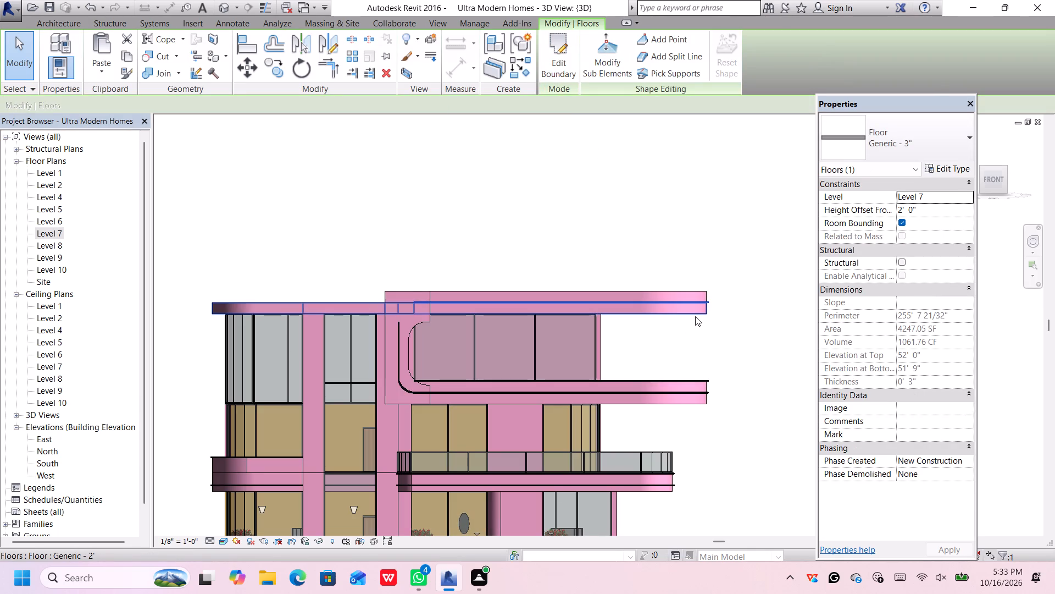
Open the boundary sketch of the Generic - 2' Level 7 roof slab and switch to the top view.
double_click(697, 314)
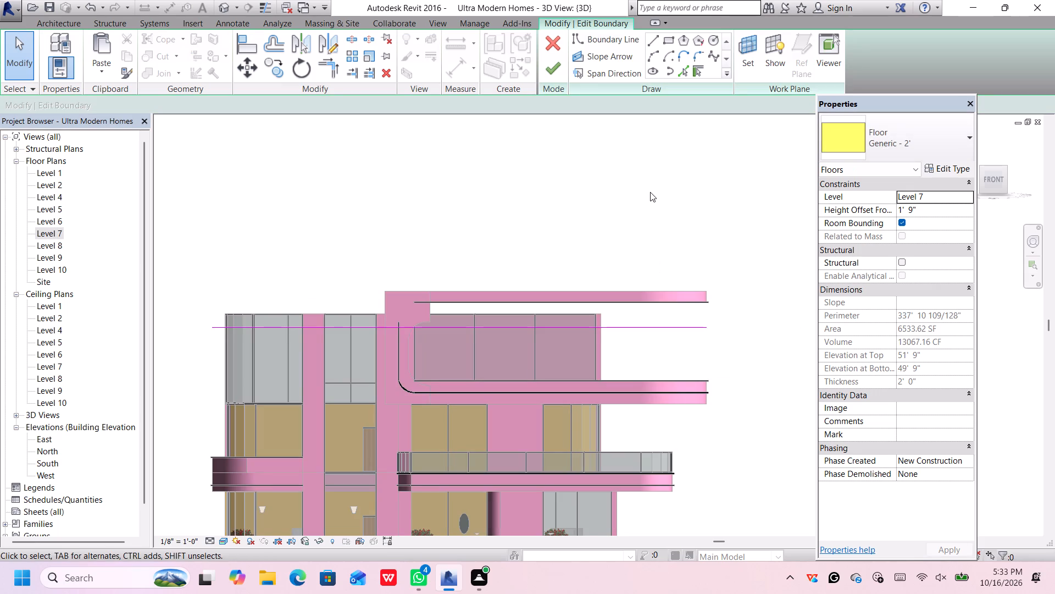
click(993, 164)
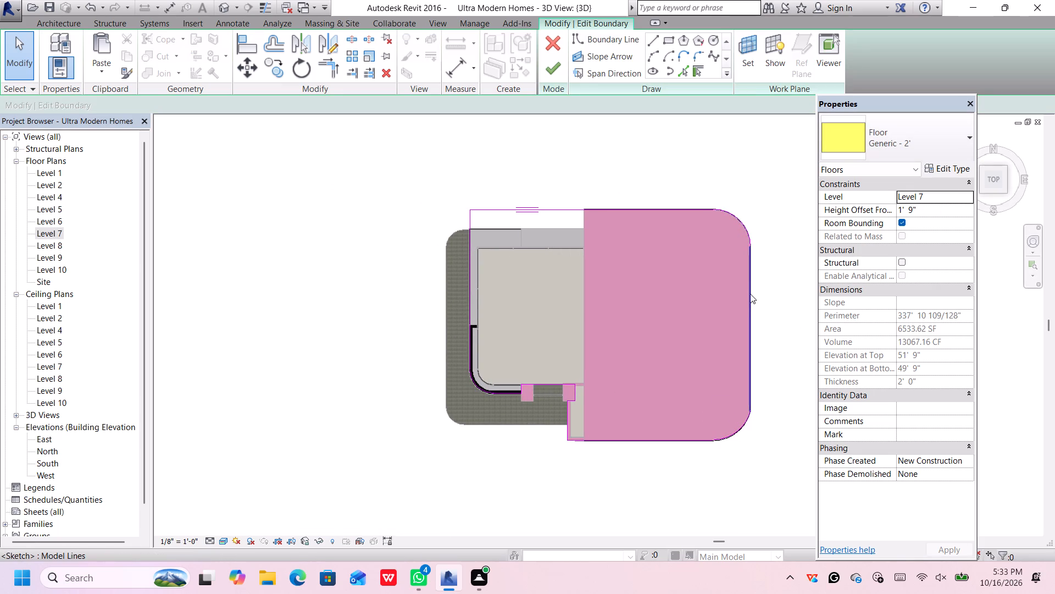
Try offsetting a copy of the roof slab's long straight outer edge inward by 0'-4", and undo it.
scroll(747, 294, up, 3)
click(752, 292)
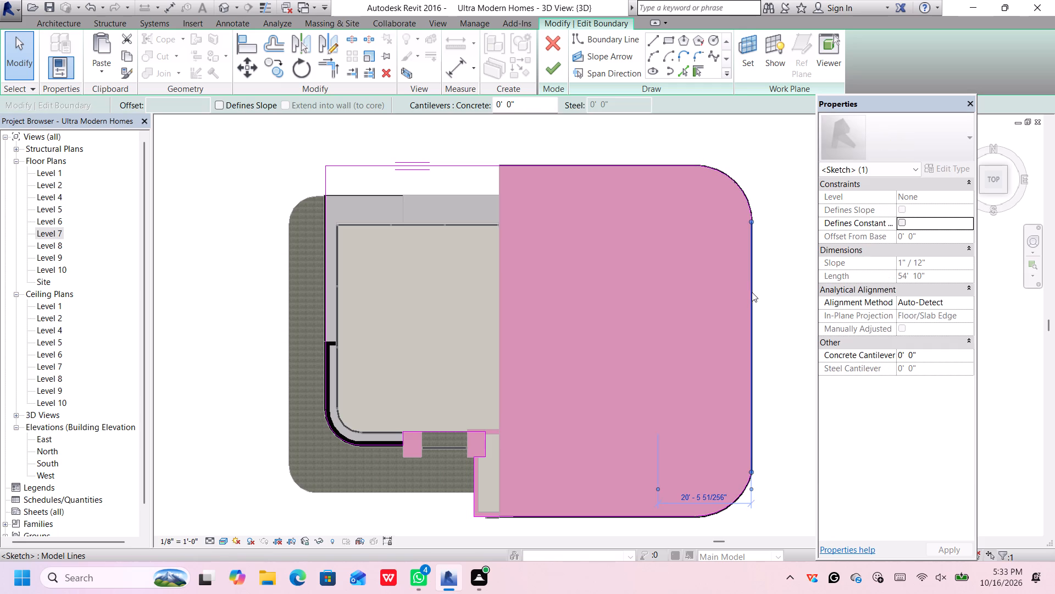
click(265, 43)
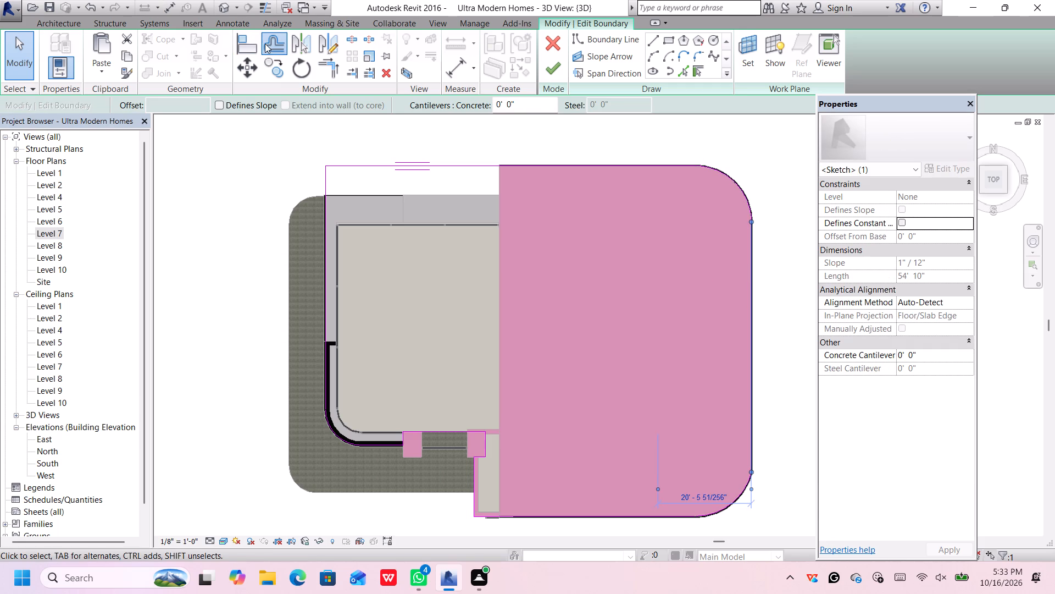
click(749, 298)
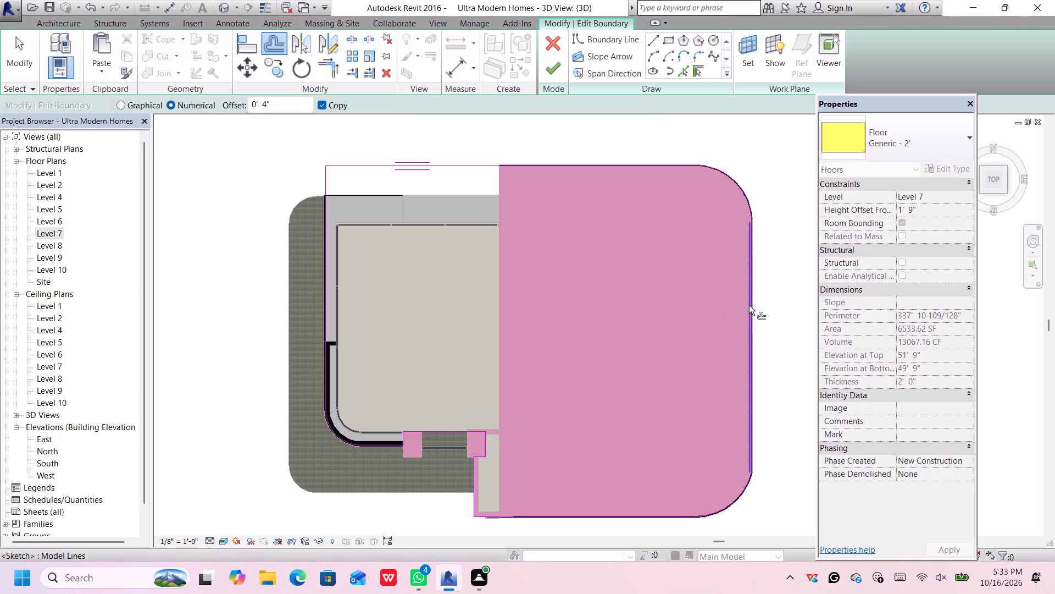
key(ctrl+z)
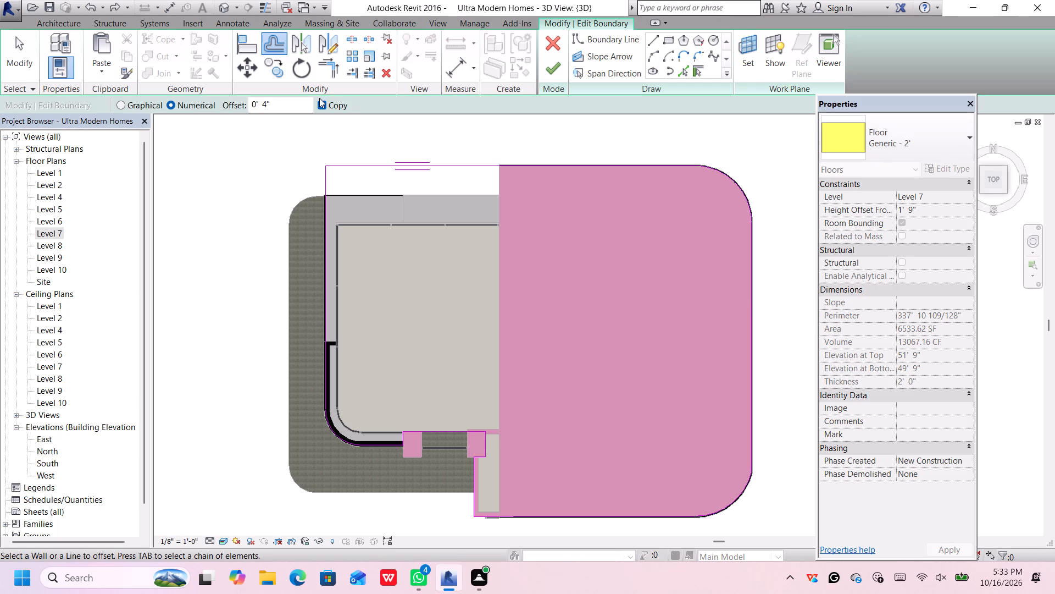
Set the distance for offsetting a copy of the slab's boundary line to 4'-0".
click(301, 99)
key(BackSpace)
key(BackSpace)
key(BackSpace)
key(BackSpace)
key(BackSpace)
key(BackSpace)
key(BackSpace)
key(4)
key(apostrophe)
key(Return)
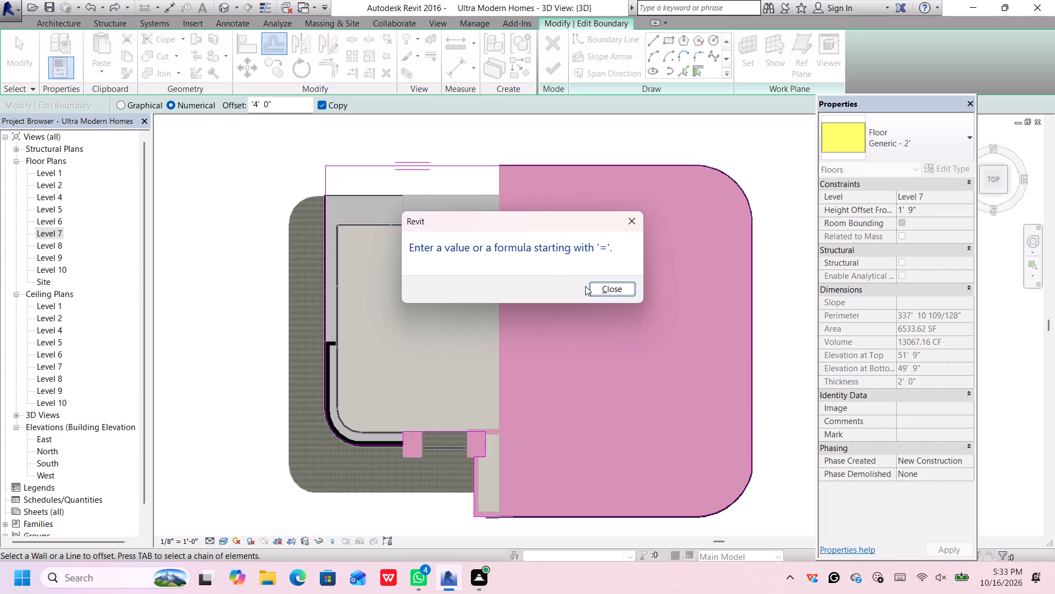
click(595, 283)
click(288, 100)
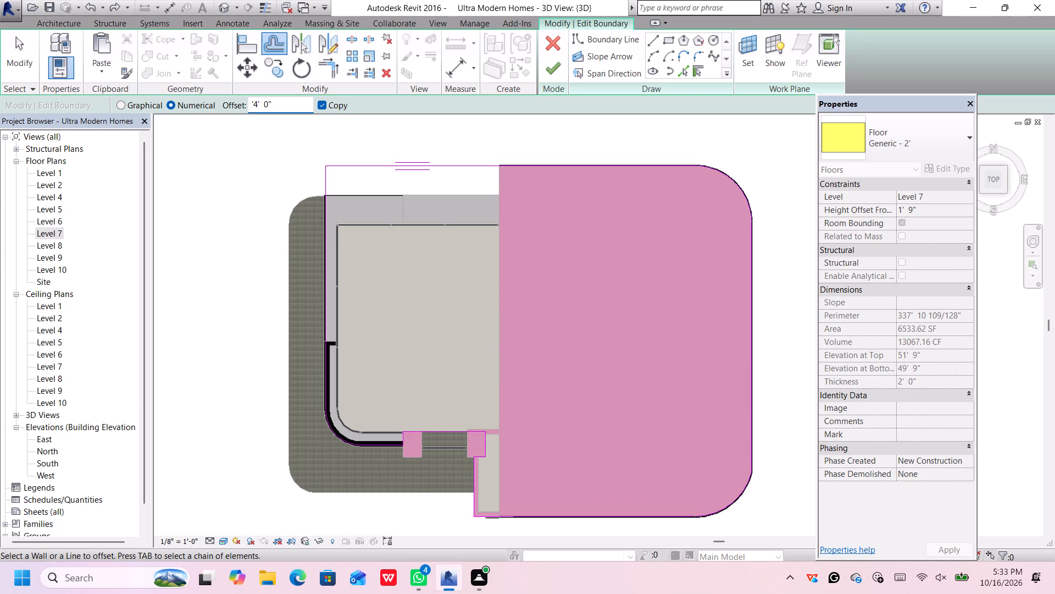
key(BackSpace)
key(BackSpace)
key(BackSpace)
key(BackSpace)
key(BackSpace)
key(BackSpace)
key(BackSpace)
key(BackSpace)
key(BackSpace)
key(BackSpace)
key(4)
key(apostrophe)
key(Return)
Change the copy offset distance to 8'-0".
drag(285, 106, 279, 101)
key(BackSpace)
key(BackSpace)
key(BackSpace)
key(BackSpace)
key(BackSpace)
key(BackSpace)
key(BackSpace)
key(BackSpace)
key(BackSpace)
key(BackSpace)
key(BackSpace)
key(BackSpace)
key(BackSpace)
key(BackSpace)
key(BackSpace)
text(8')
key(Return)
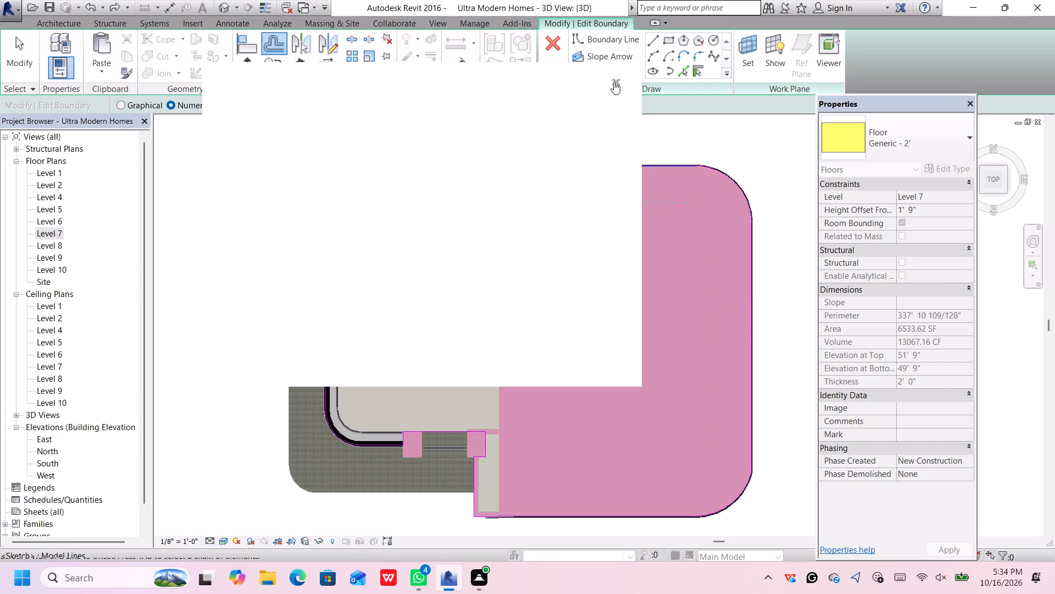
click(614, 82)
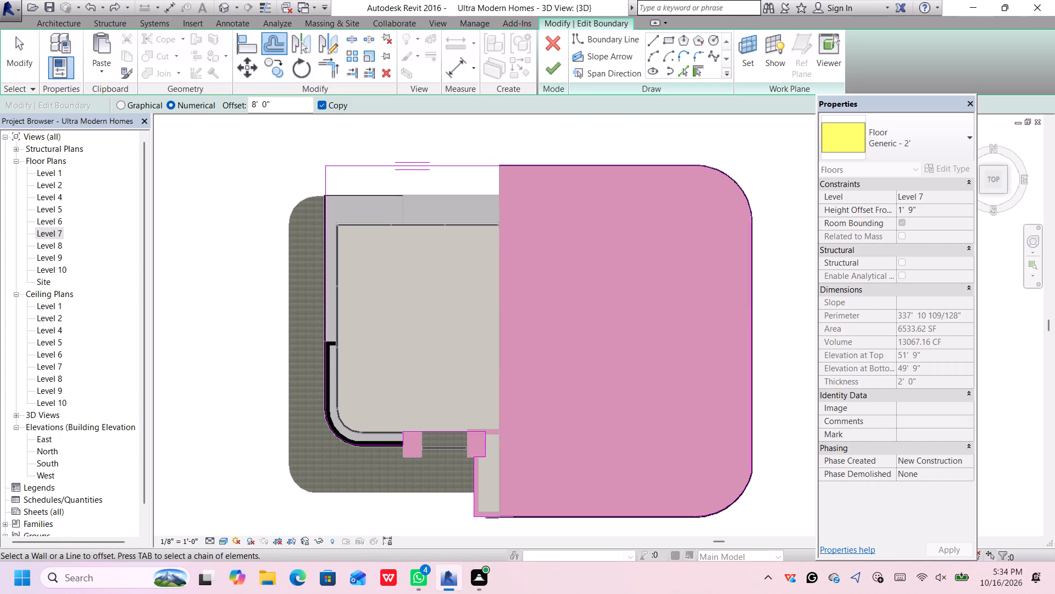
Offset a copy of the roof slab's long straight outer edge inward by 10'-0".
click(257, 103)
key(BackSpace)
key(BackSpace)
key(BackSpace)
key(BackSpace)
key(BackSpace)
key(BackSpace)
key(BackSpace)
key(BackSpace)
key(BackSpace)
key(BackSpace)
key(1)
text(0')
key(Return)
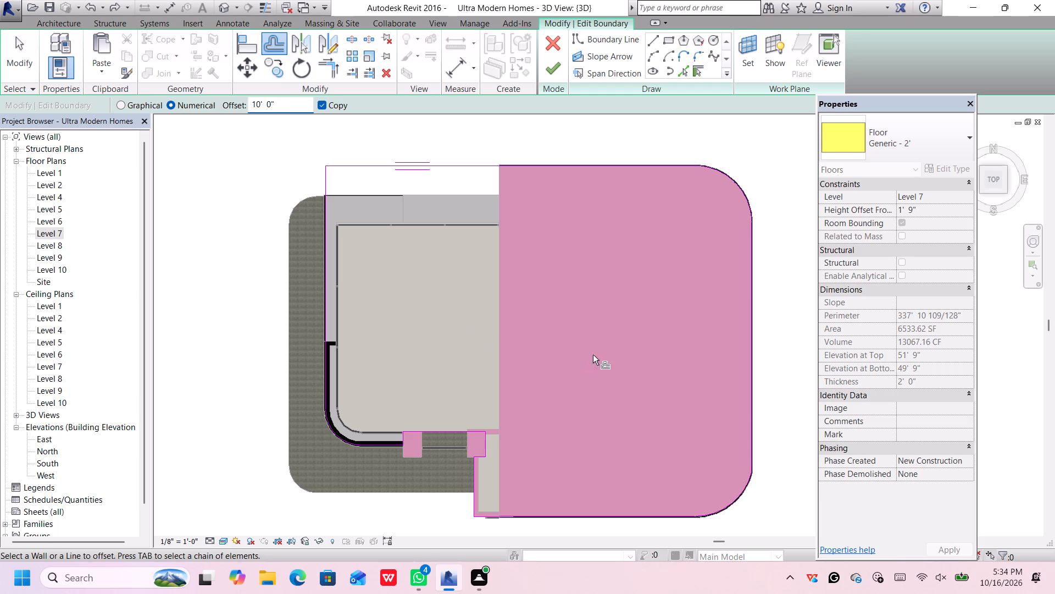
click(748, 333)
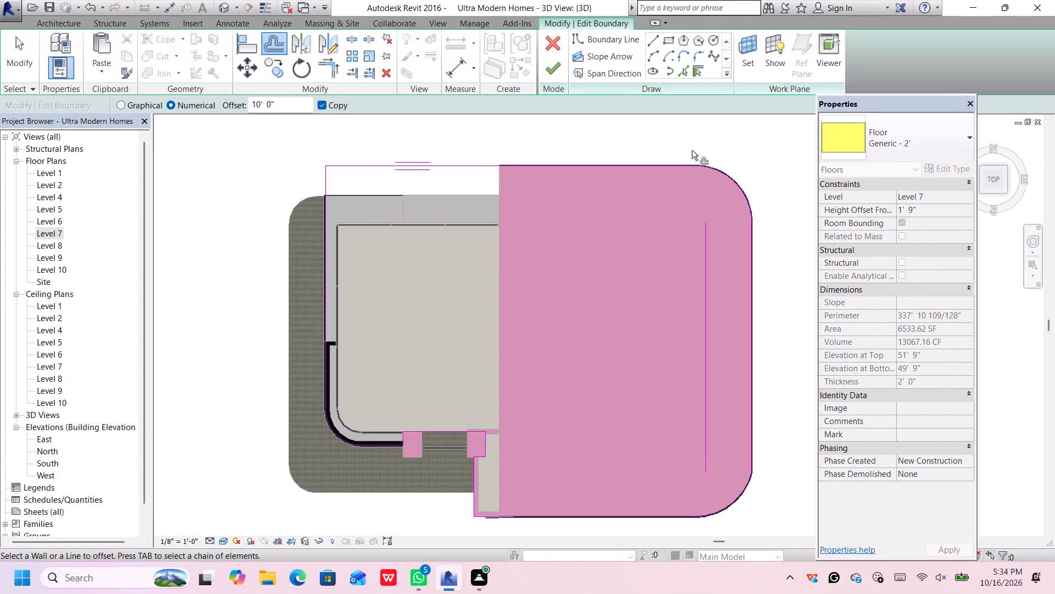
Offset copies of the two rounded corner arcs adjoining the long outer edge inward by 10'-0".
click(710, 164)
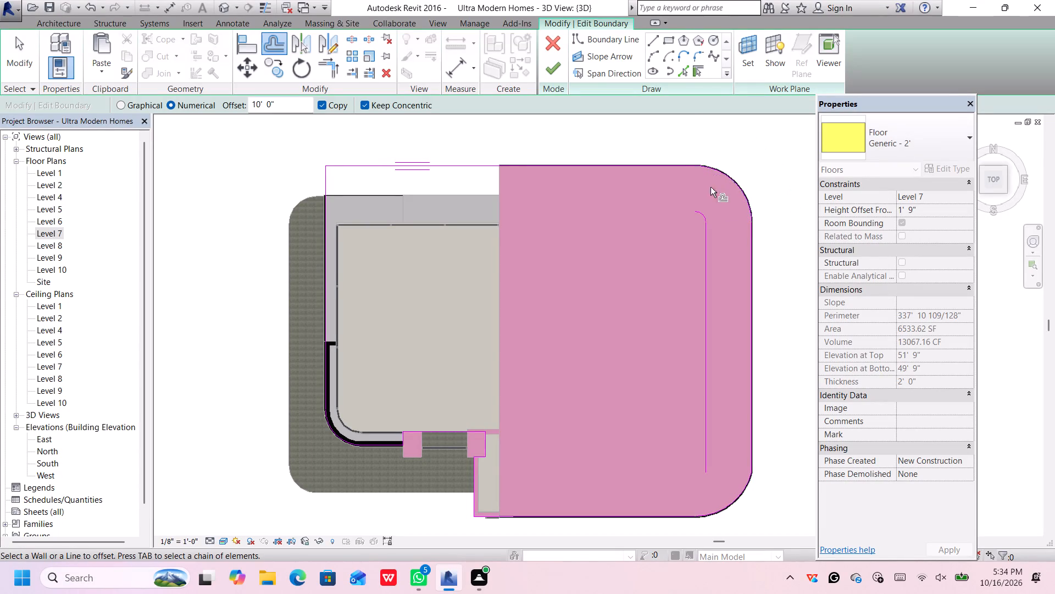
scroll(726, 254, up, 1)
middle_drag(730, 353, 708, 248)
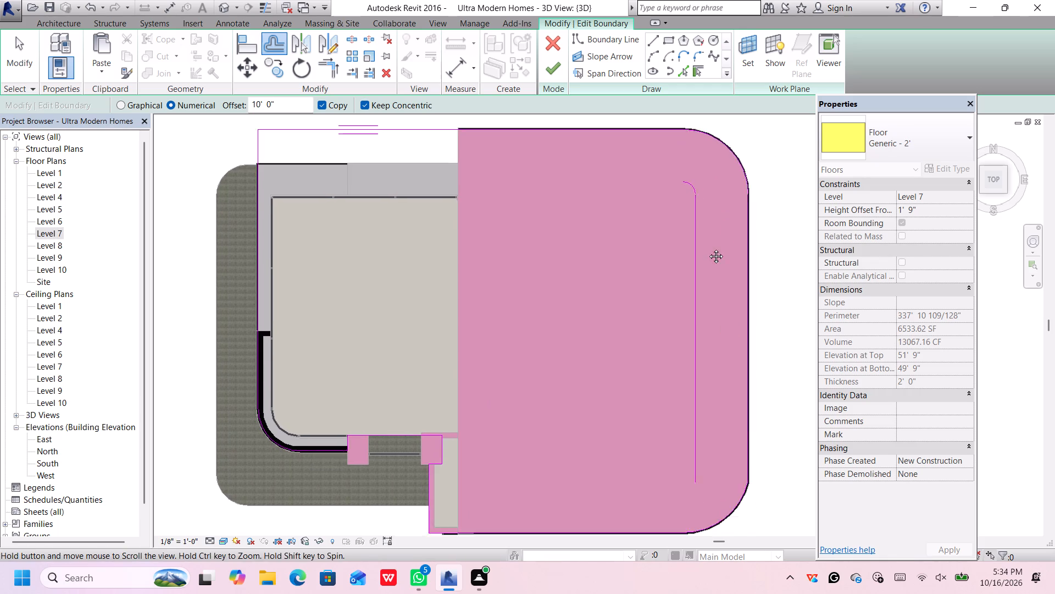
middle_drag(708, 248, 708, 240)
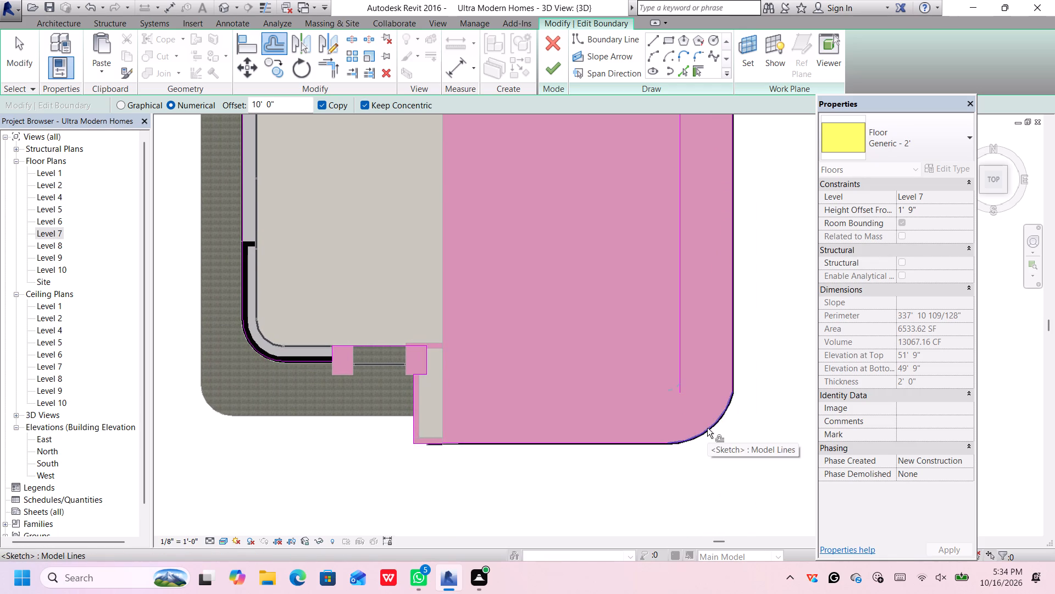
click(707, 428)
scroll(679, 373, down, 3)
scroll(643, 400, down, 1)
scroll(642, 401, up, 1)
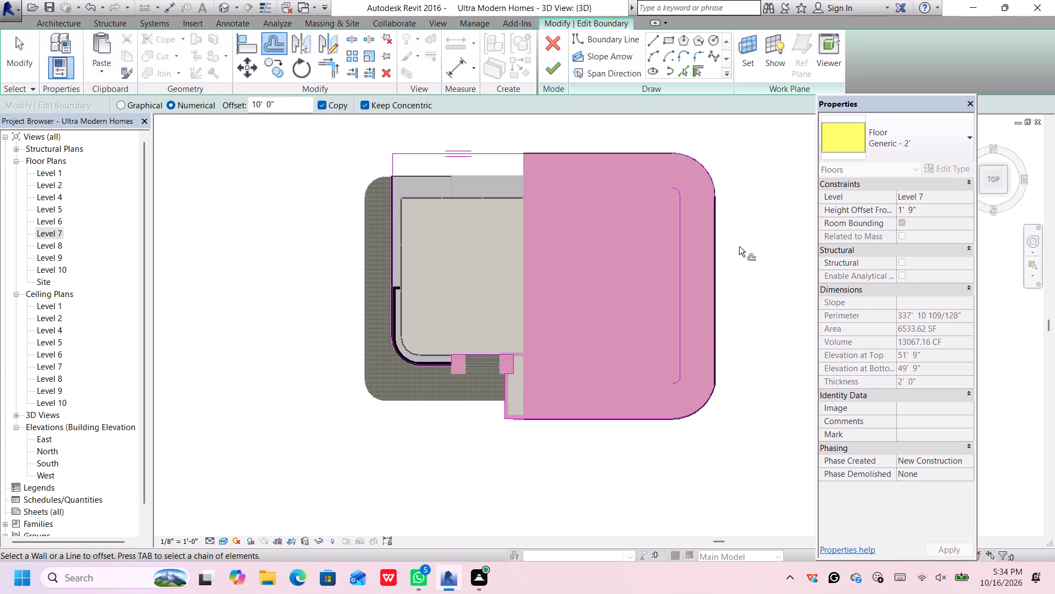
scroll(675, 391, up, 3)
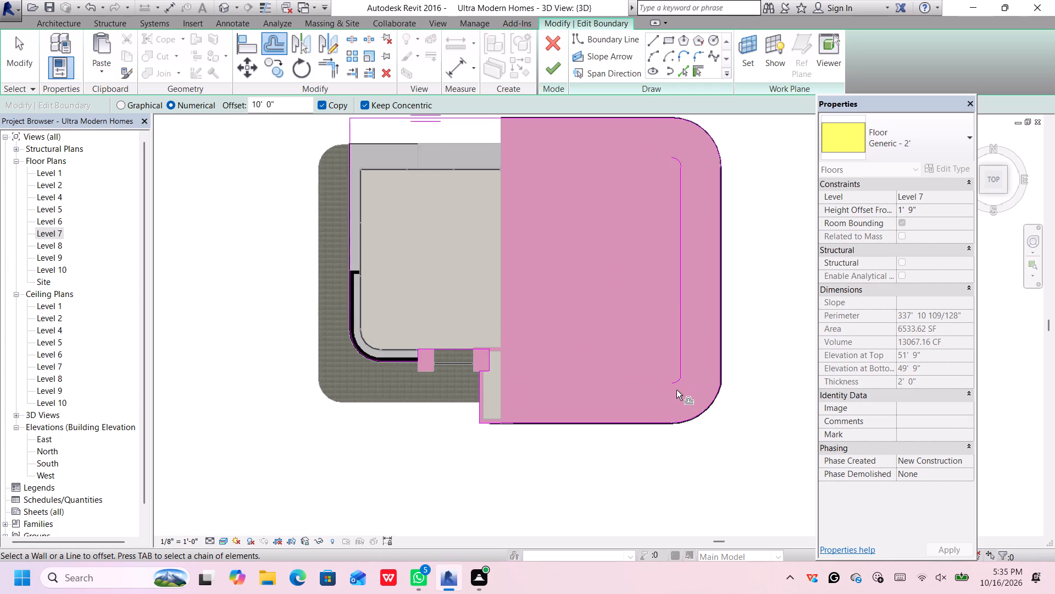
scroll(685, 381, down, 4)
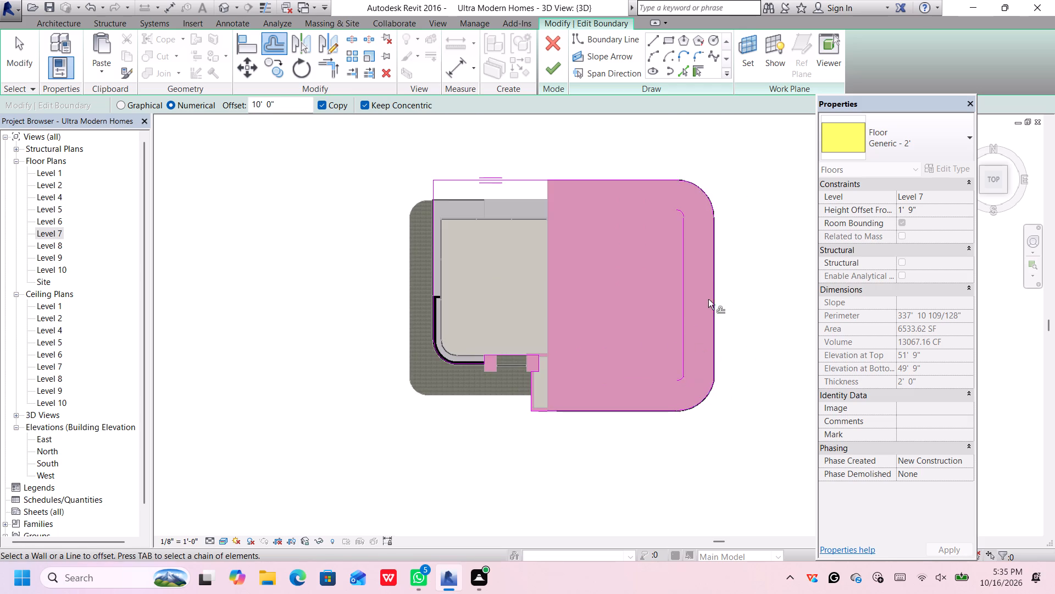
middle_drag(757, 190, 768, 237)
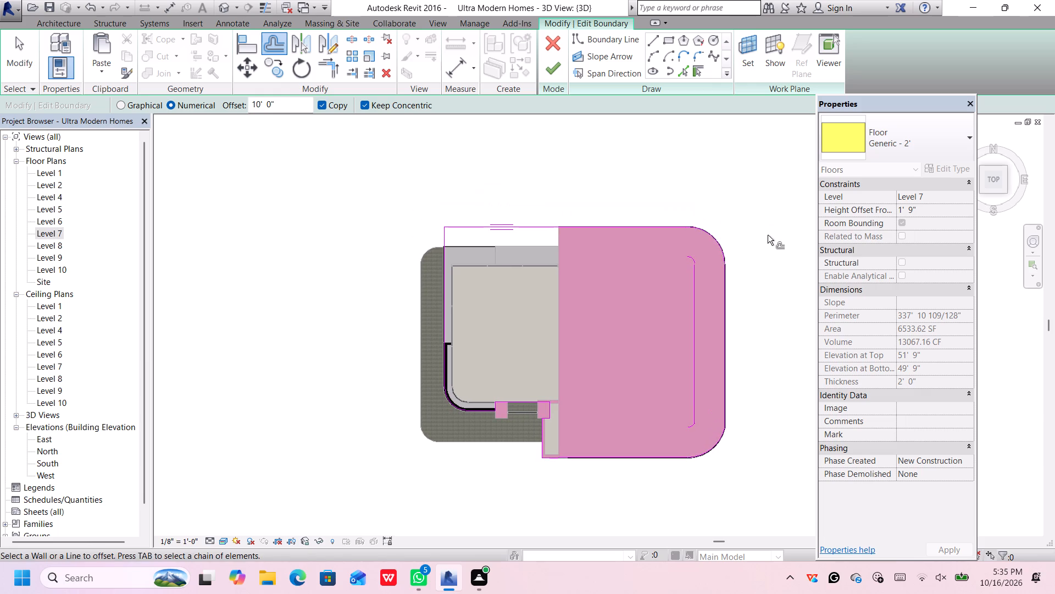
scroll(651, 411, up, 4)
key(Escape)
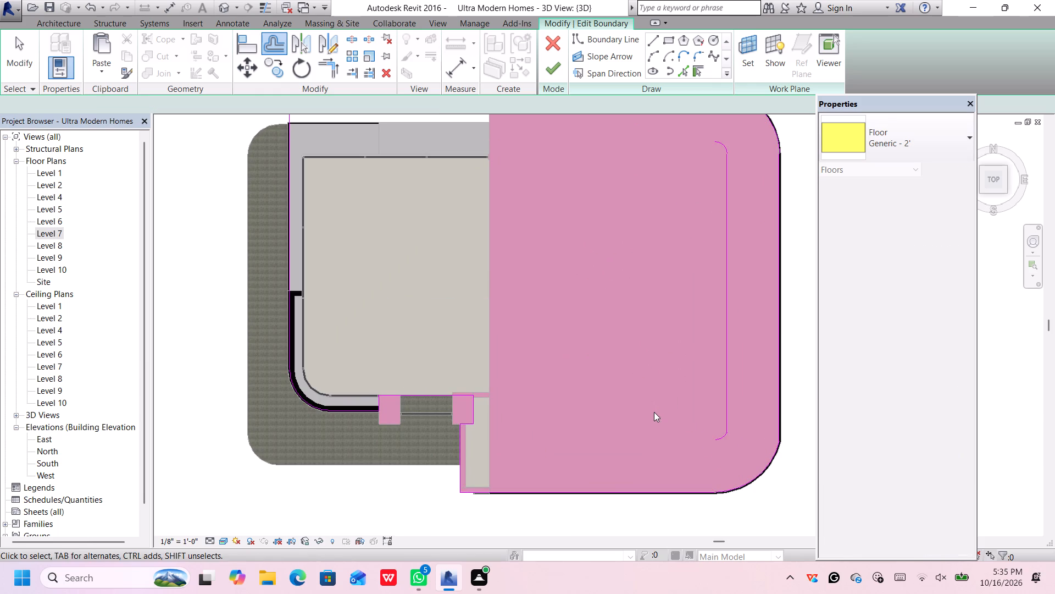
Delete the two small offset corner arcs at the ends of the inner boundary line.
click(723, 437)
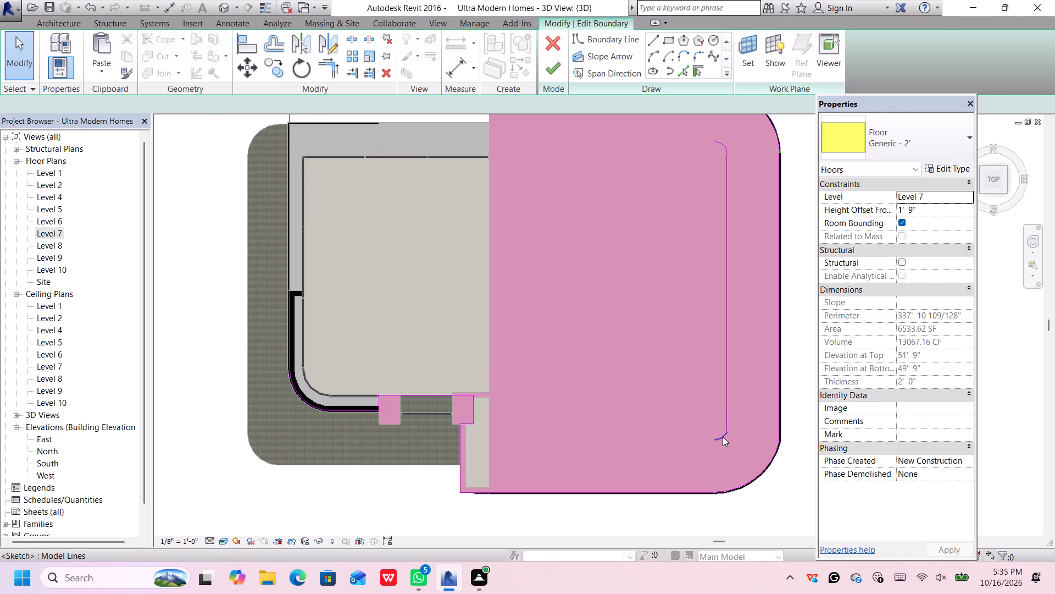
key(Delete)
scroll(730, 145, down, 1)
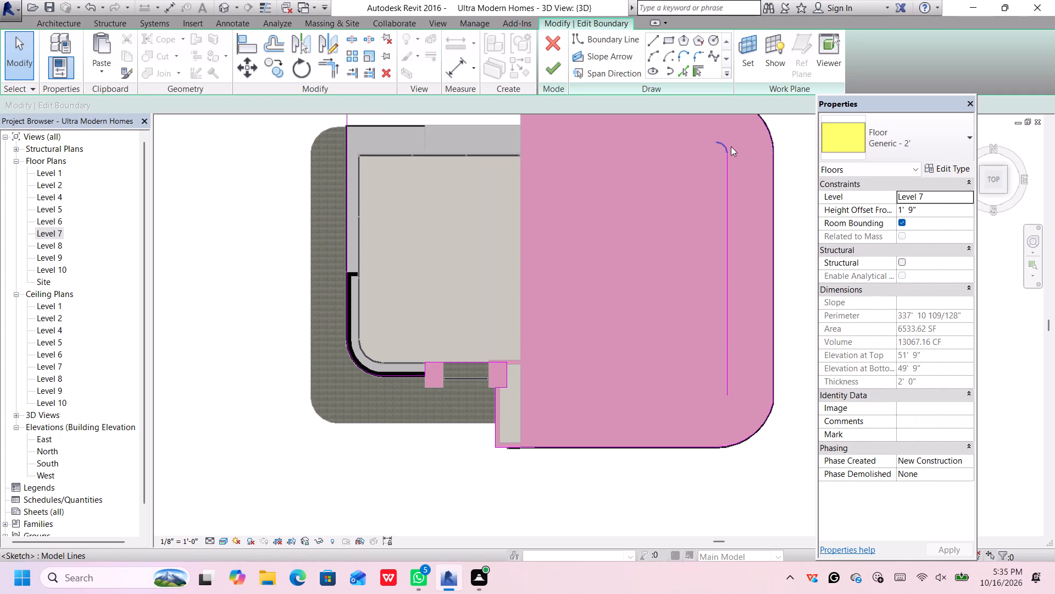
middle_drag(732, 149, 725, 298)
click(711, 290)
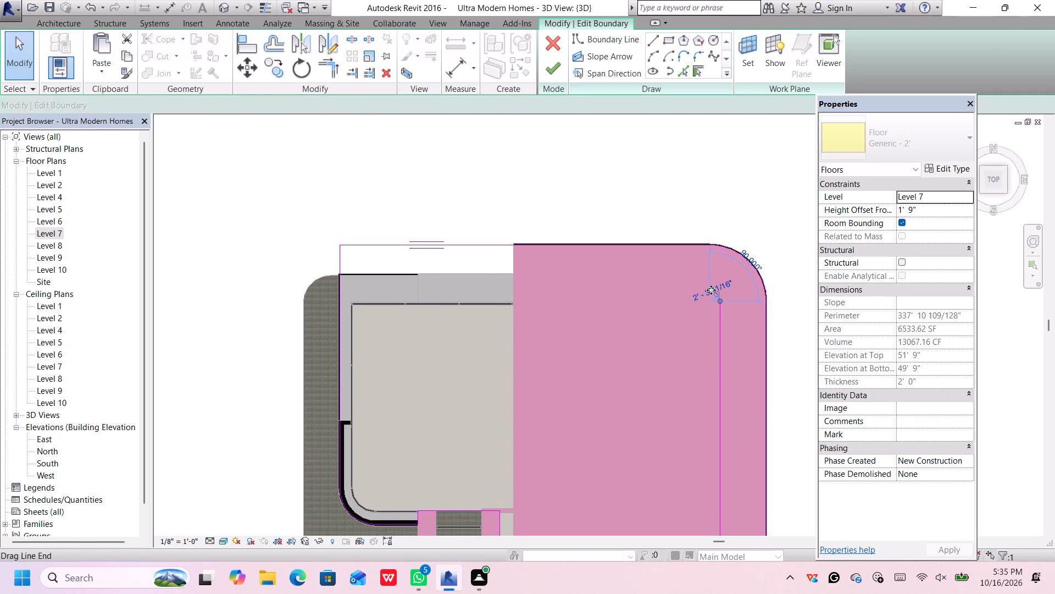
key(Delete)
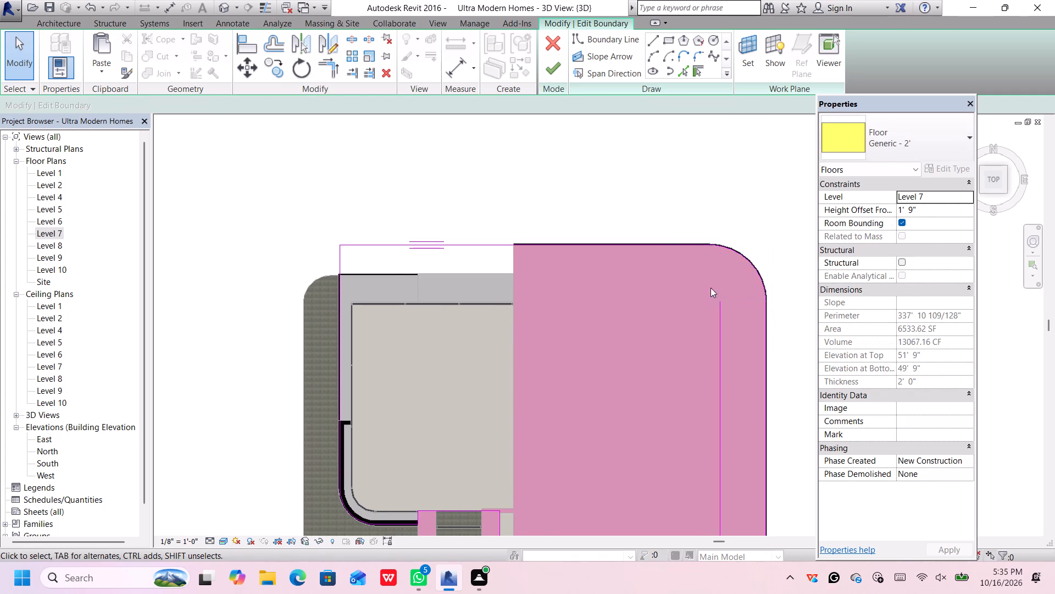
Extend both ends of the inner offset line to the slab's rounded corner arcs, making it about 76'-5" long.
scroll(762, 197, down, 2)
scroll(739, 298, up, 3)
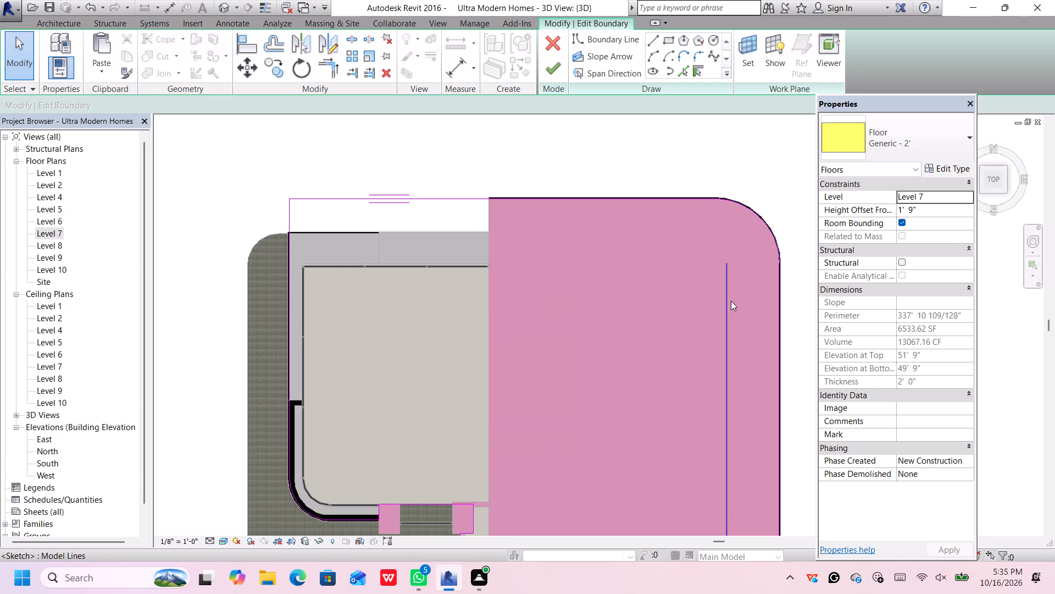
click(729, 299)
drag(724, 263, 717, 244)
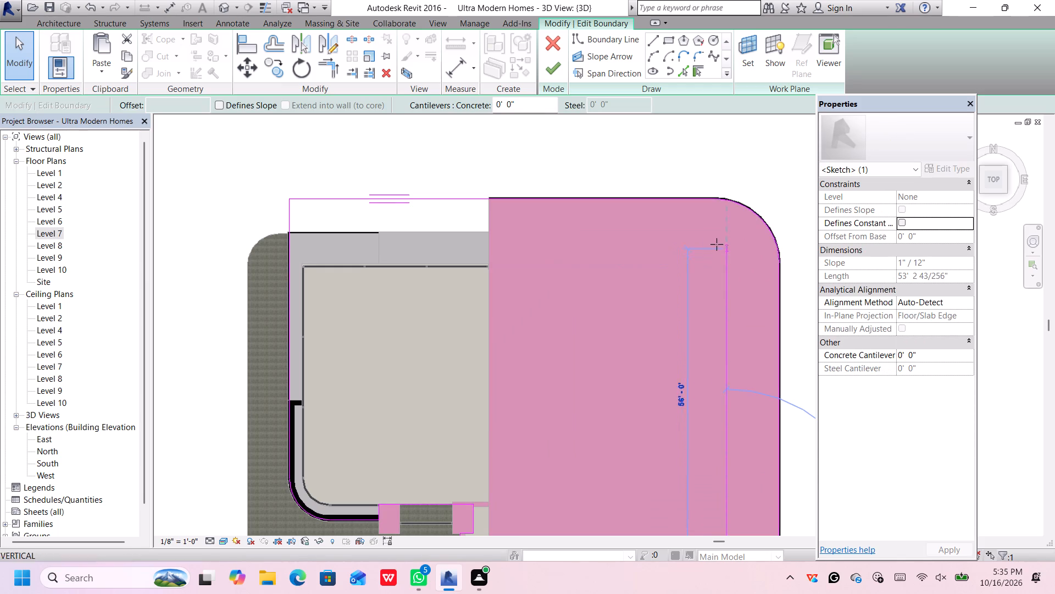
drag(717, 244, 724, 201)
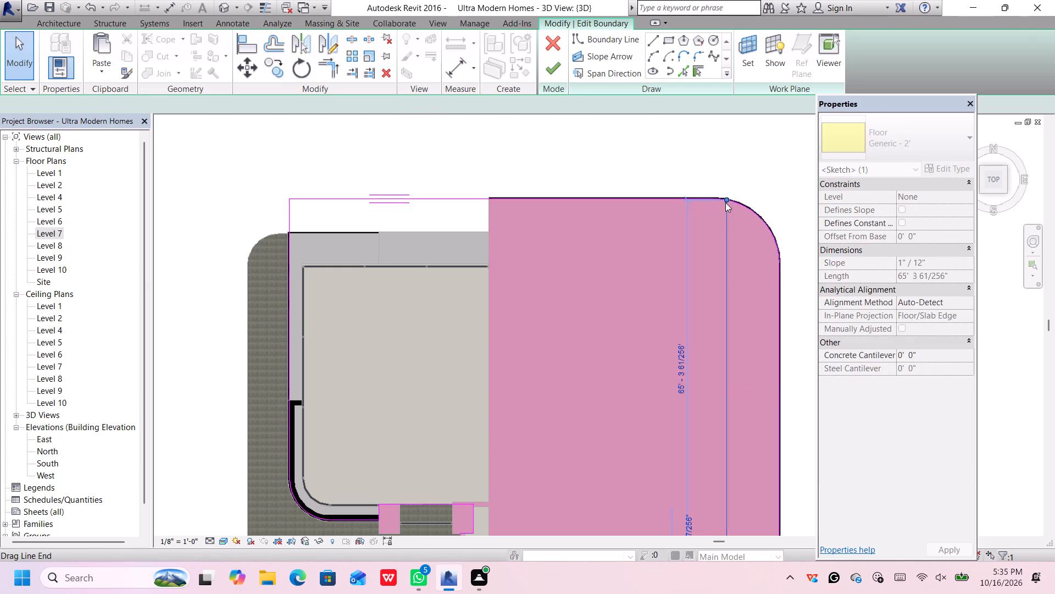
scroll(725, 260, down, 5)
middle_drag(773, 378, 757, 339)
scroll(707, 329, up, 1)
click(615, 80)
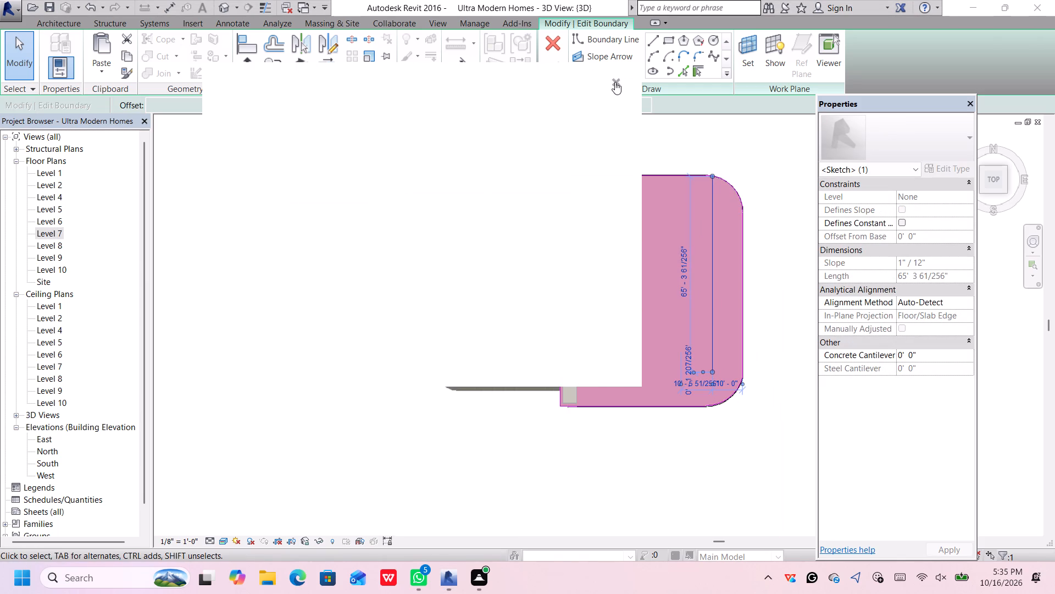
scroll(719, 355, up, 3)
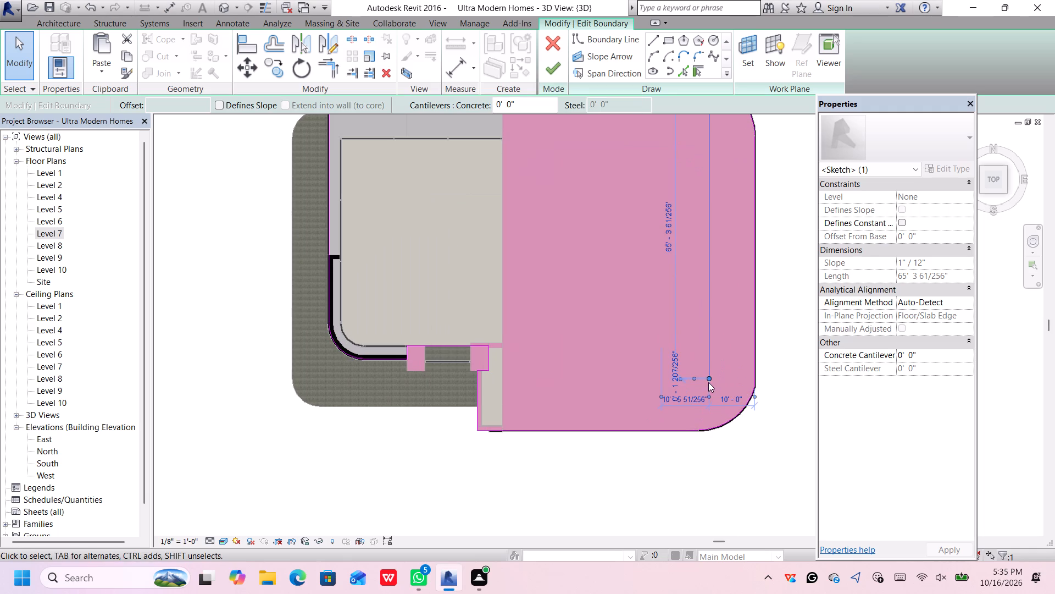
drag(708, 379, 709, 429)
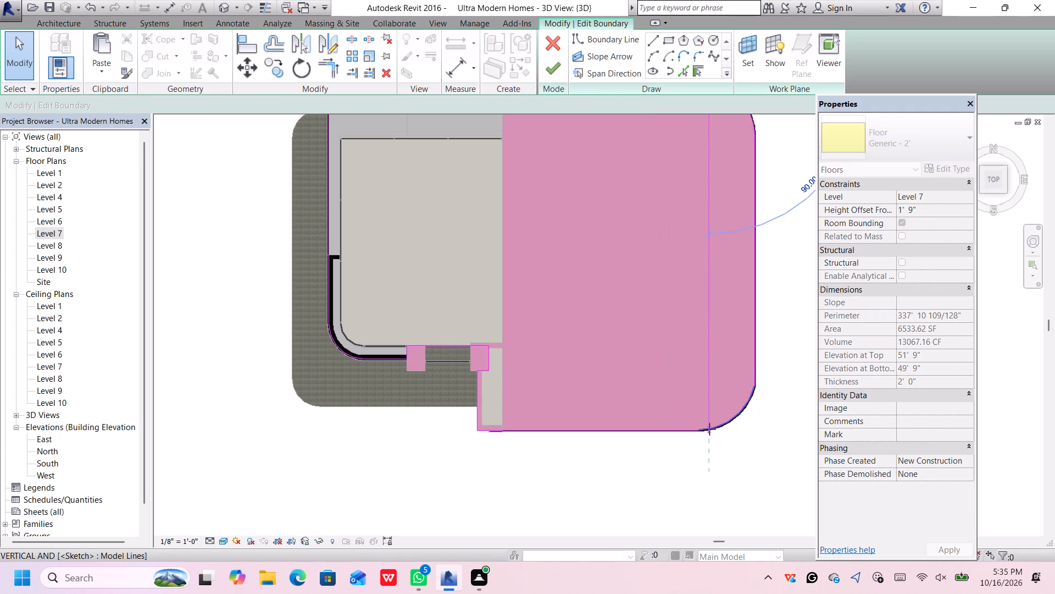
drag(709, 429, 709, 428)
scroll(754, 196, up, 1)
scroll(754, 196, down, 1)
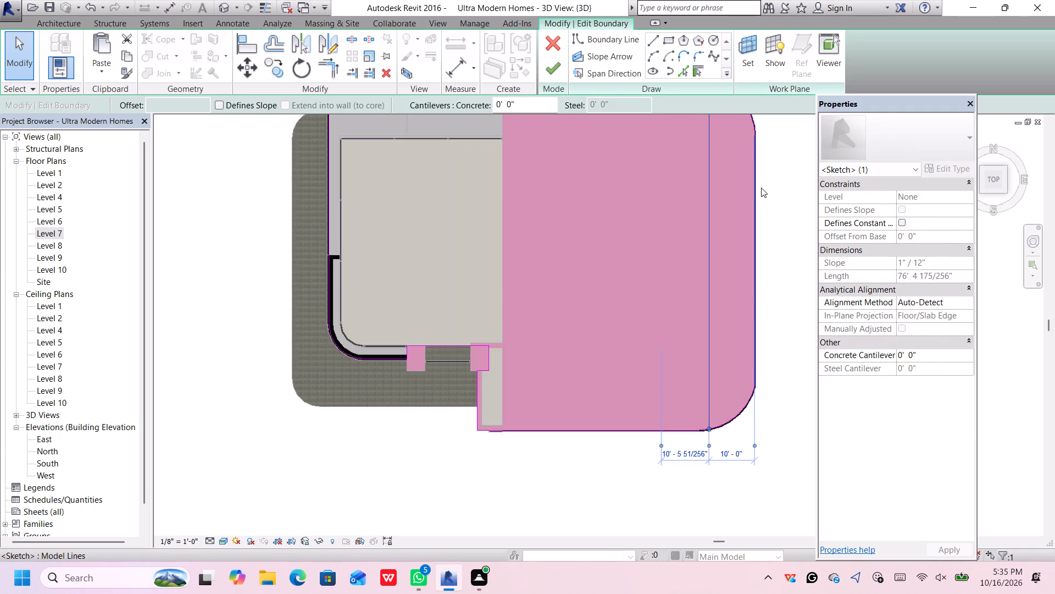
Delete the roof slab's original long outer edge and its two rounded corner arcs from the boundary sketch.
scroll(763, 185, down, 2)
middle_drag(765, 175, 756, 278)
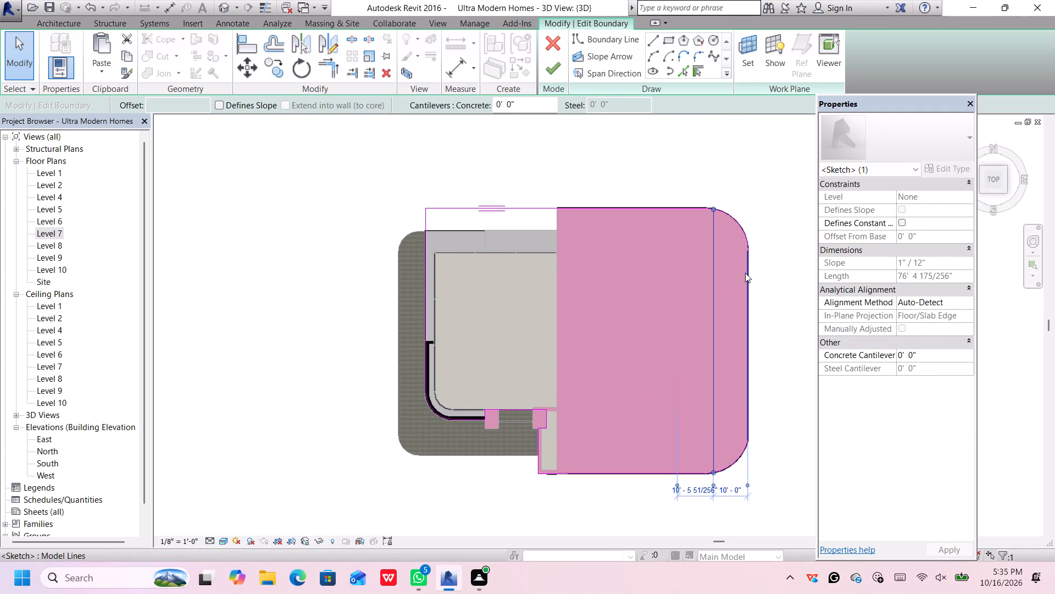
click(745, 273)
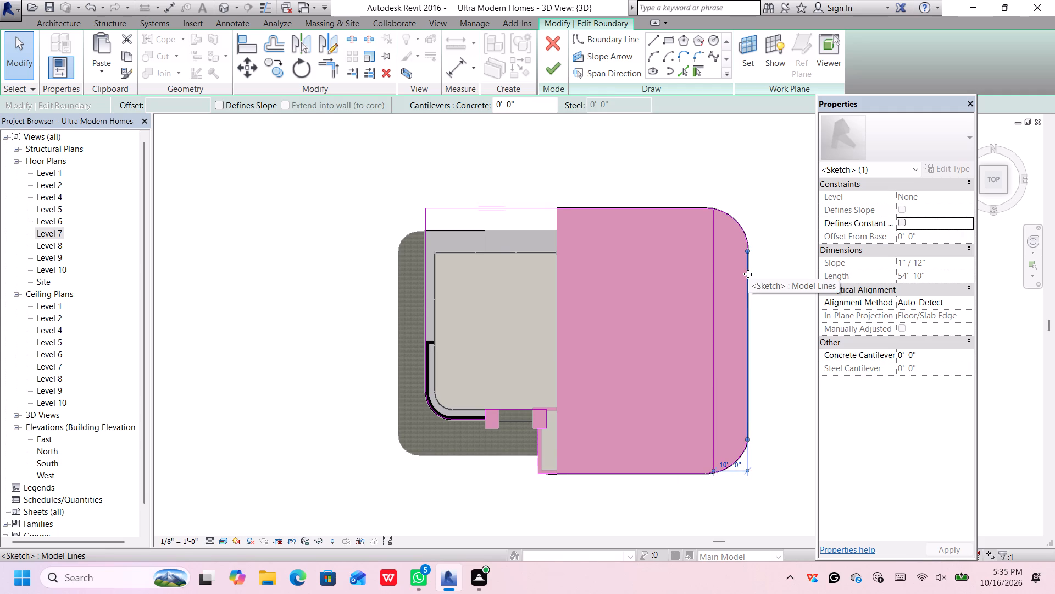
key(Delete)
click(740, 234)
key(Delete)
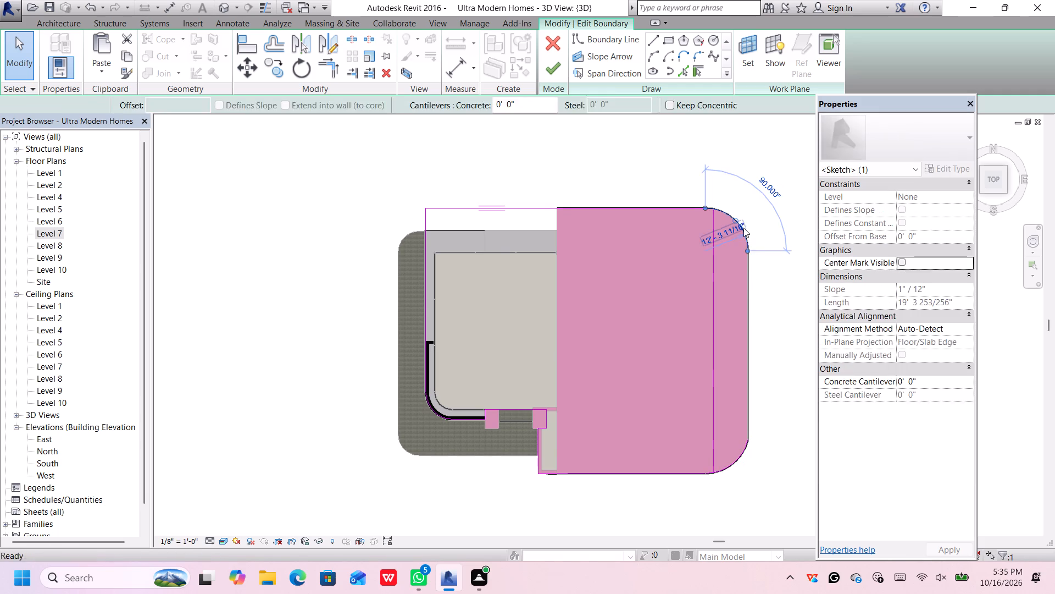
click(734, 464)
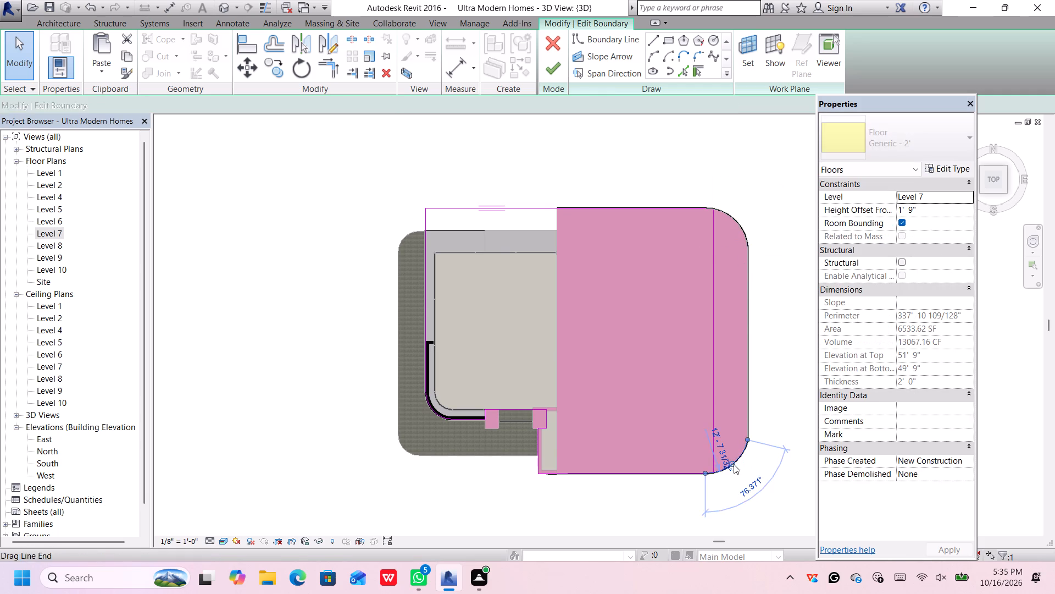
key(Delete)
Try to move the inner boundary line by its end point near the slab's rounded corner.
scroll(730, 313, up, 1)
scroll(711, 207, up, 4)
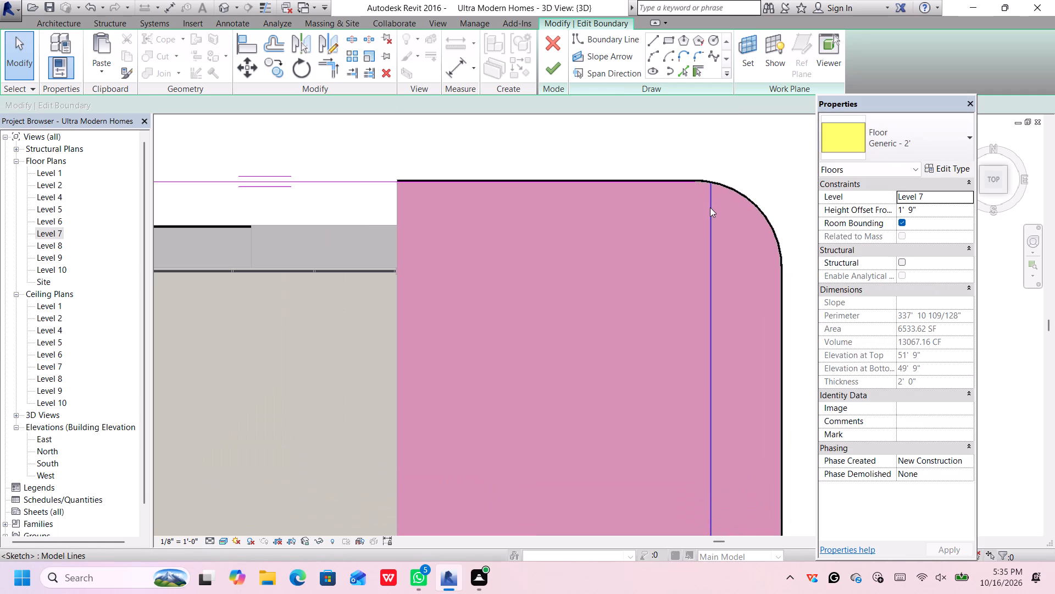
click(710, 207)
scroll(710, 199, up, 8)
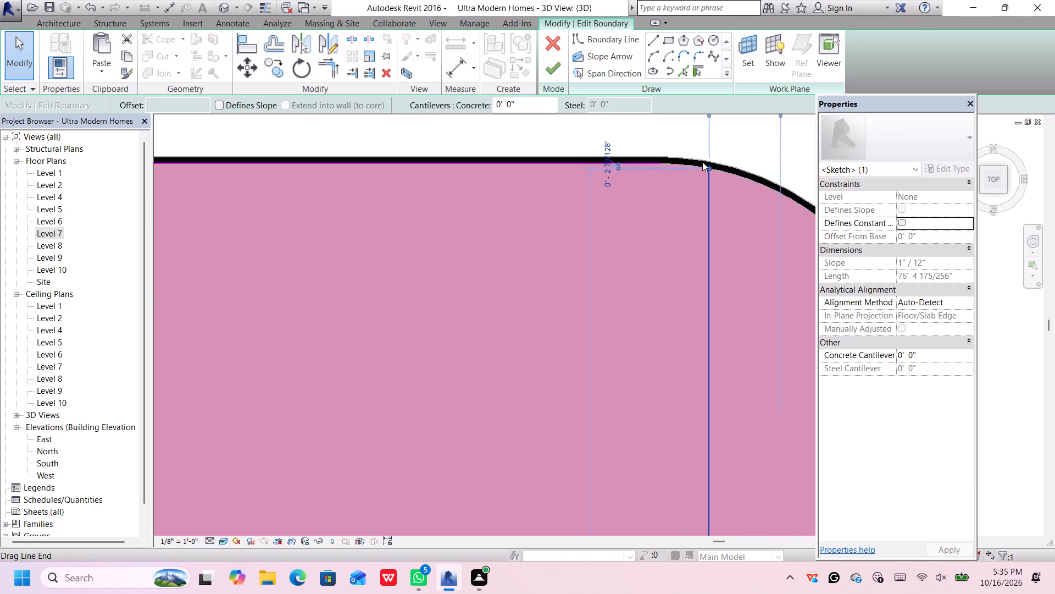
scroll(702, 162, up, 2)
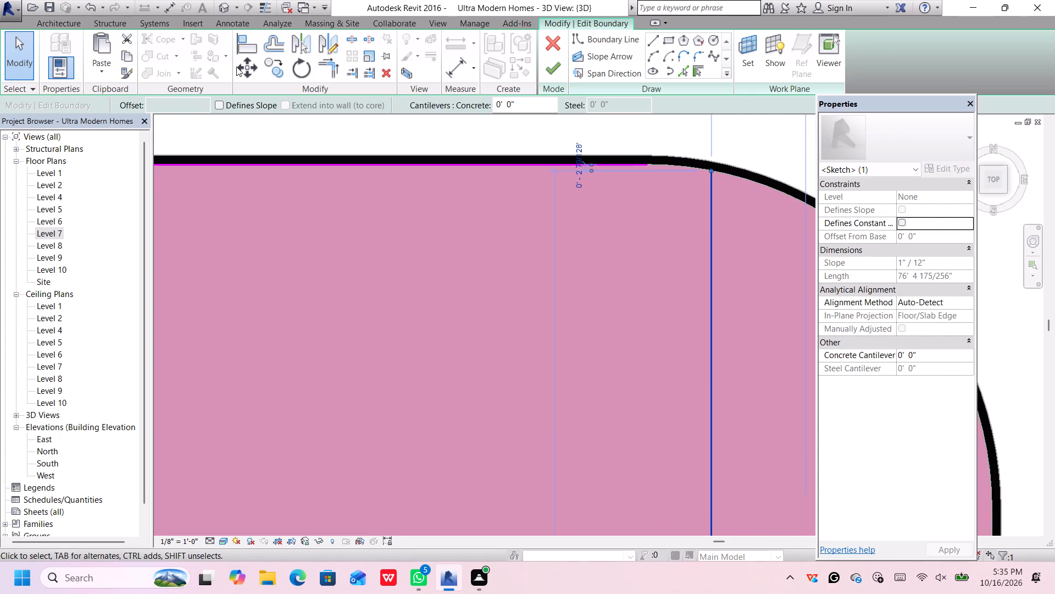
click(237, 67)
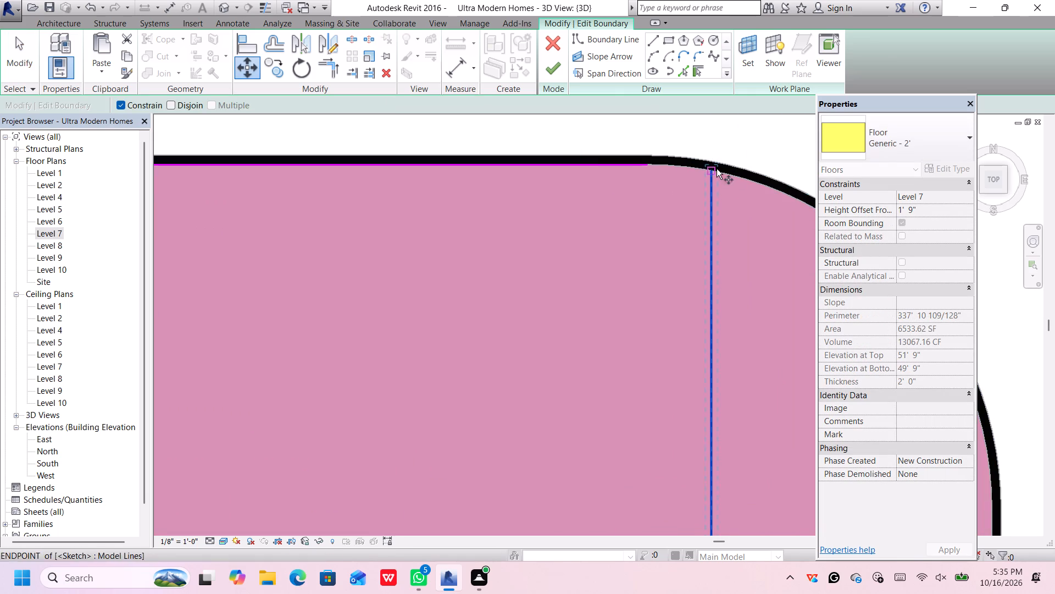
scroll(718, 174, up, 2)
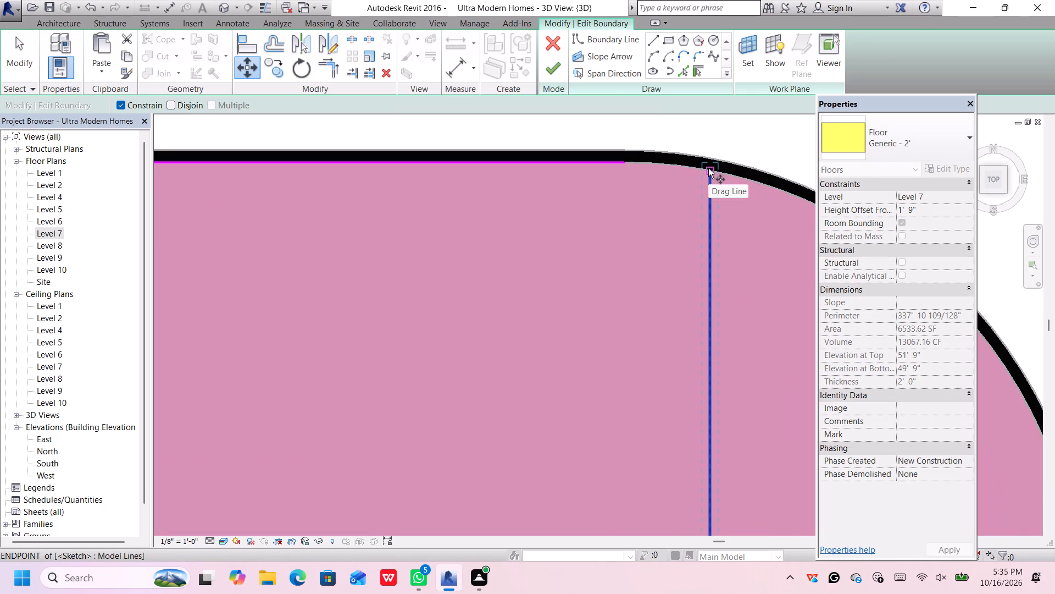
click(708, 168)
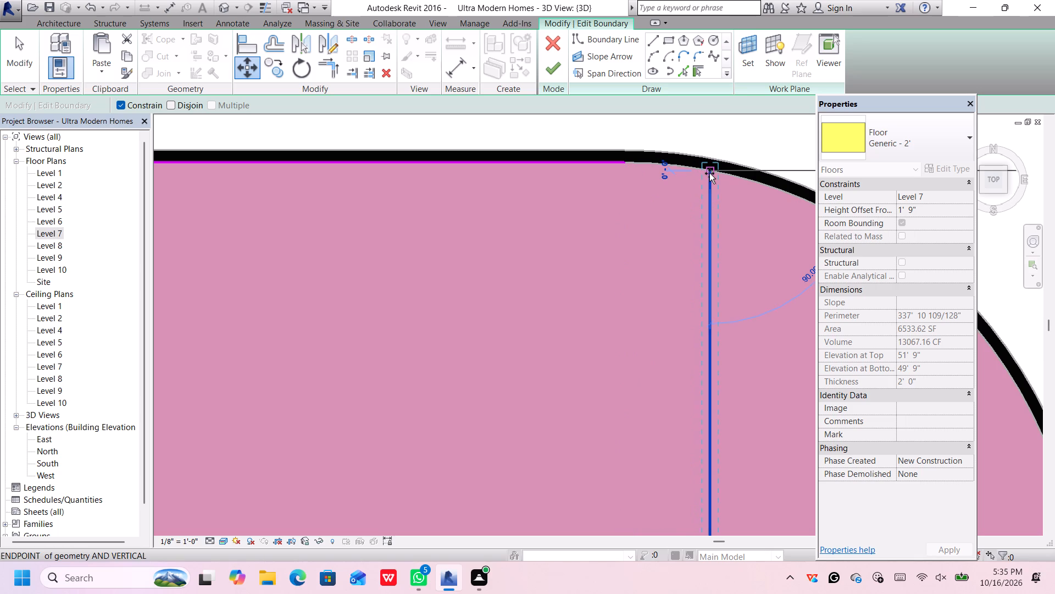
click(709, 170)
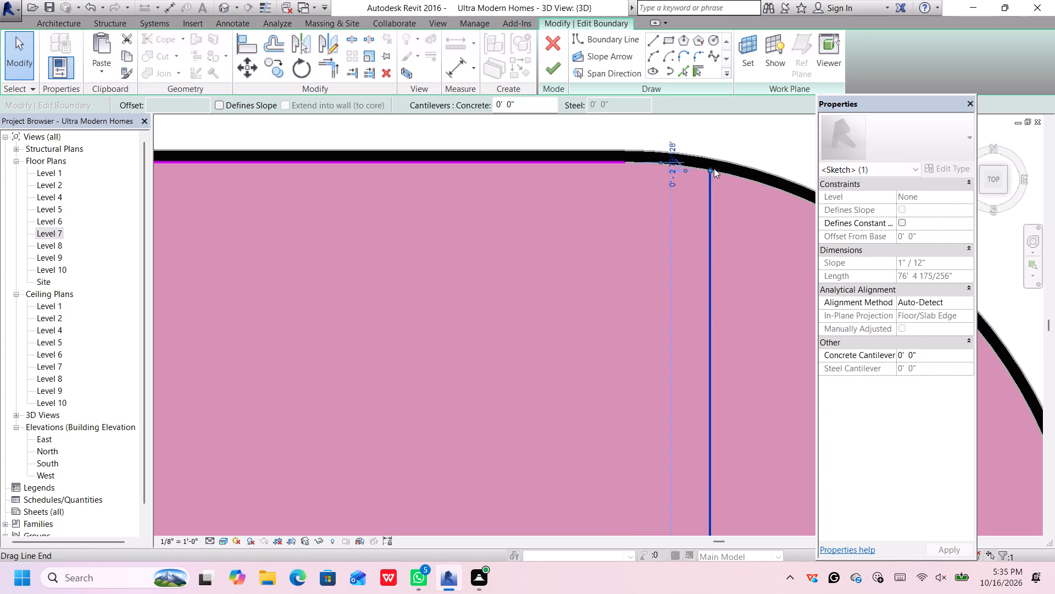
Join both ends of the inner line to the adjoining straight edges, making it about 76'-10" long, and finish the boundary.
drag(708, 168, 623, 165)
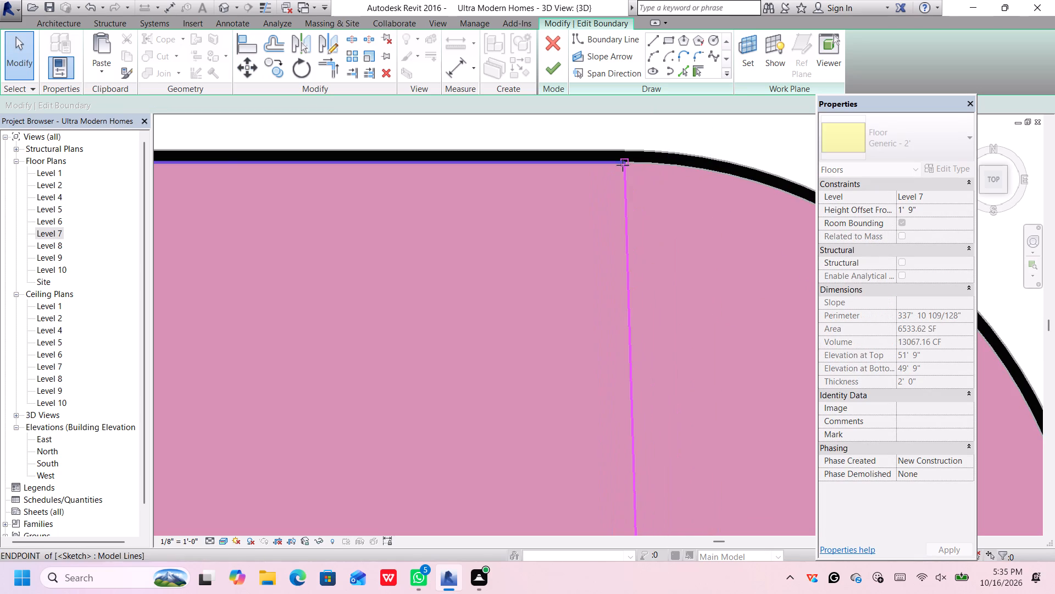
drag(623, 165, 623, 165)
scroll(629, 163, down, 20)
scroll(629, 163, down, 3)
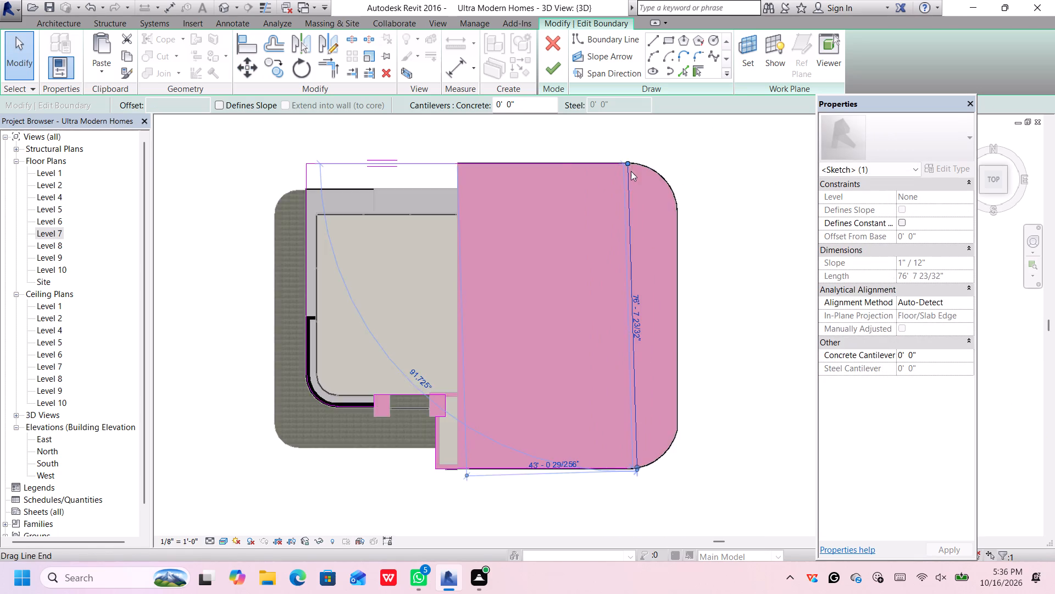
scroll(667, 315, up, 6)
scroll(631, 281, up, 7)
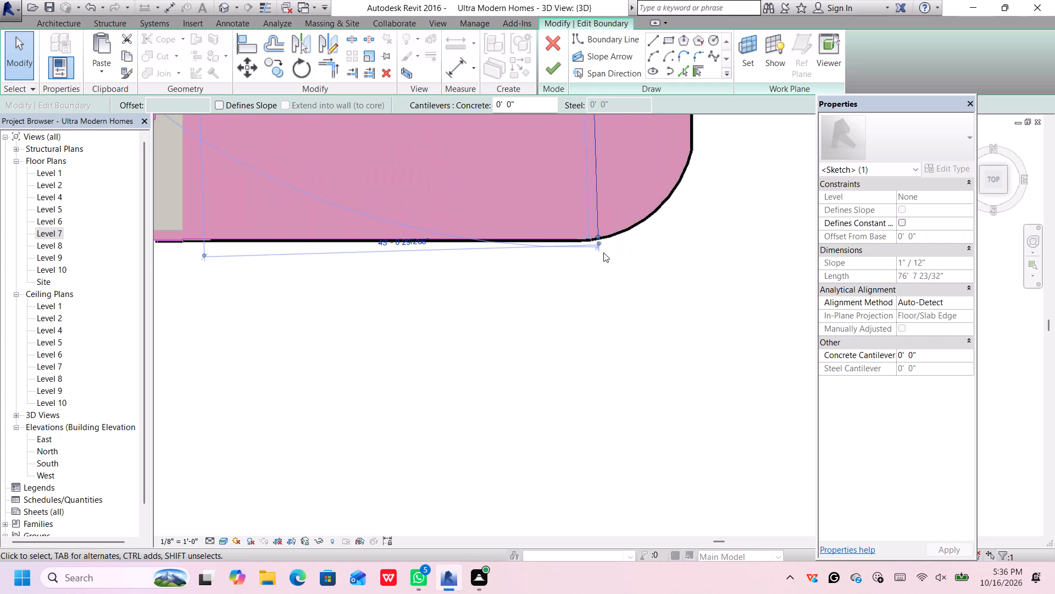
scroll(586, 228, up, 5)
scroll(642, 256, up, 6)
scroll(581, 242, up, 5)
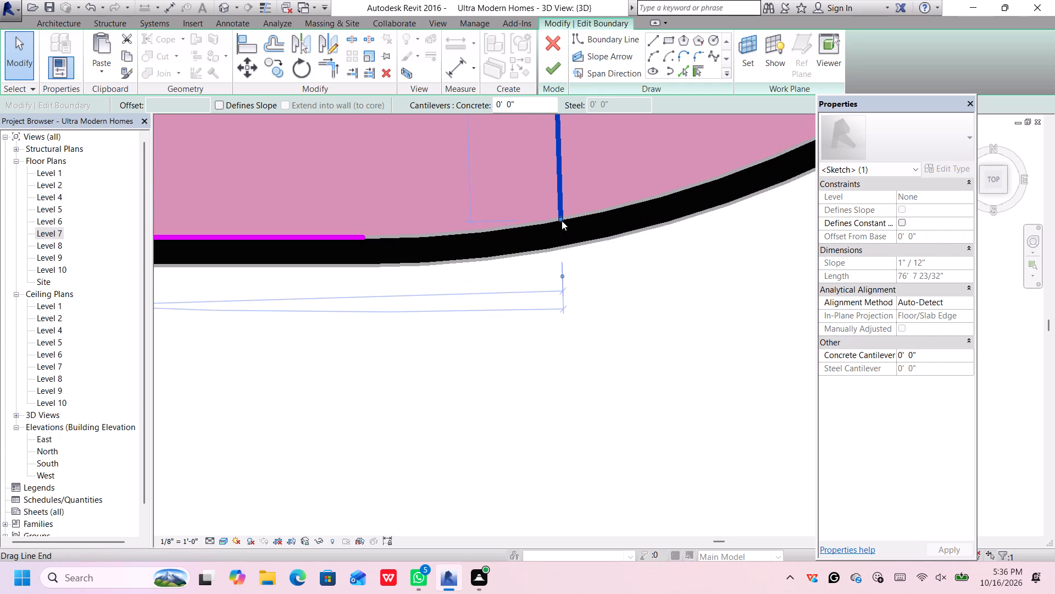
drag(558, 219, 381, 235)
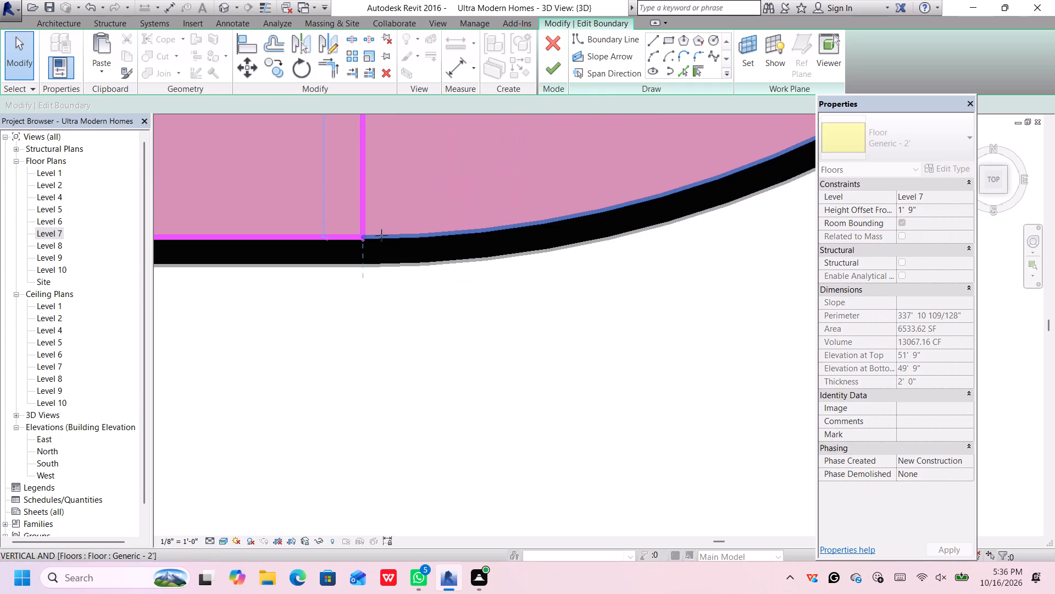
drag(381, 235, 381, 235)
scroll(397, 230, down, 16)
scroll(550, 211, down, 4)
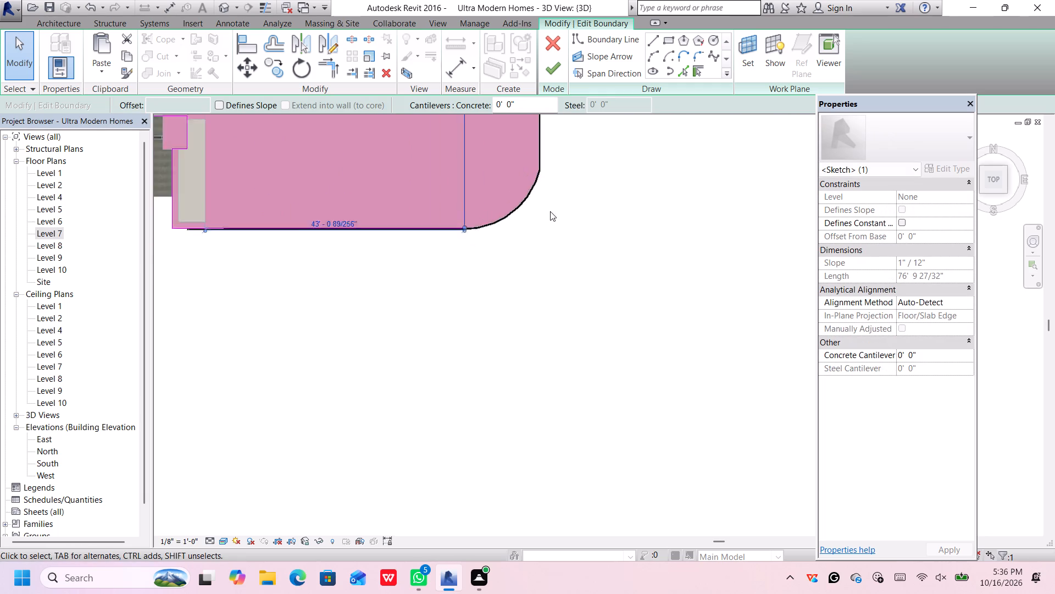
scroll(550, 211, down, 3)
scroll(595, 146, down, 4)
middle_drag(595, 148, 607, 313)
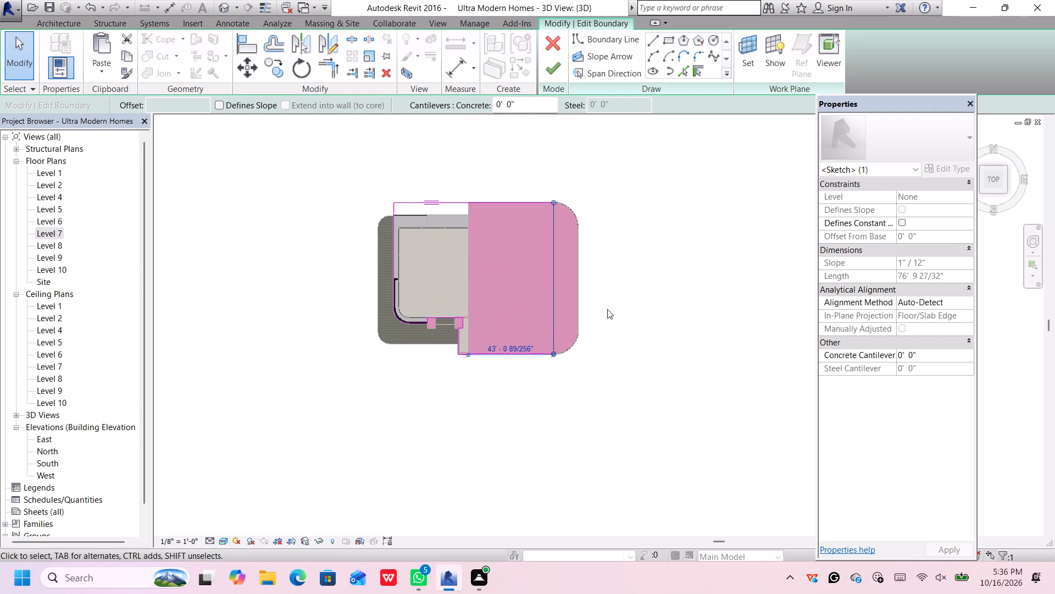
click(554, 63)
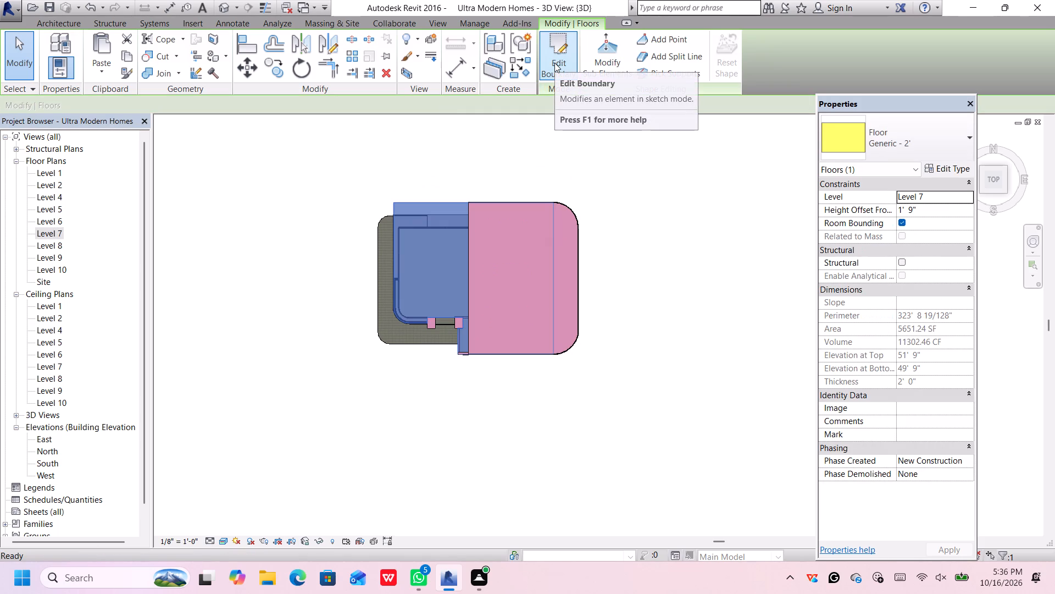
Delete the separate 2' thick upper roof slab that sits above the reshaped Level 7 roof slab.
click(981, 194)
click(984, 193)
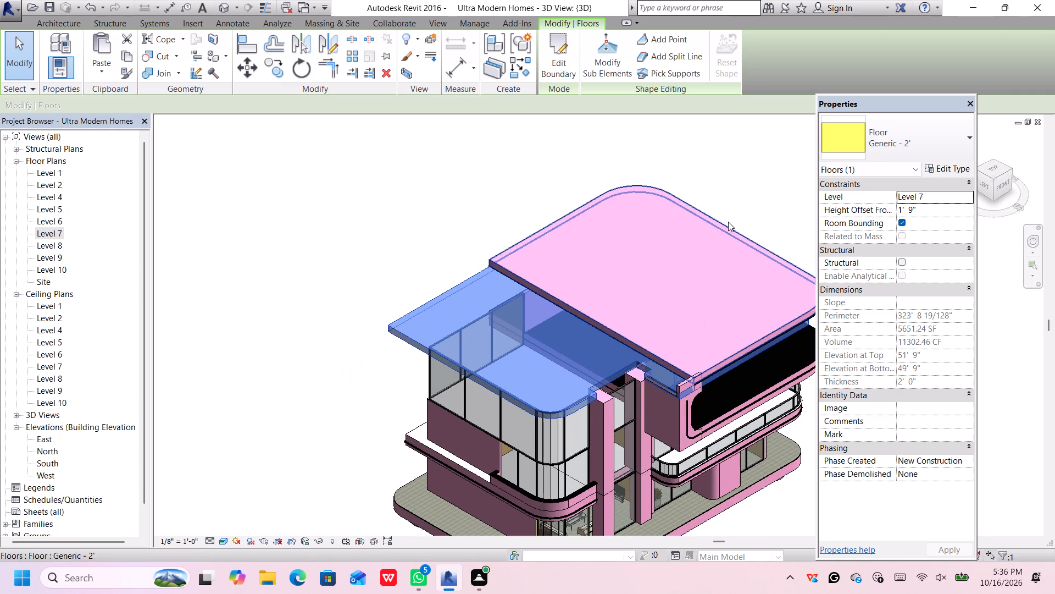
click(743, 202)
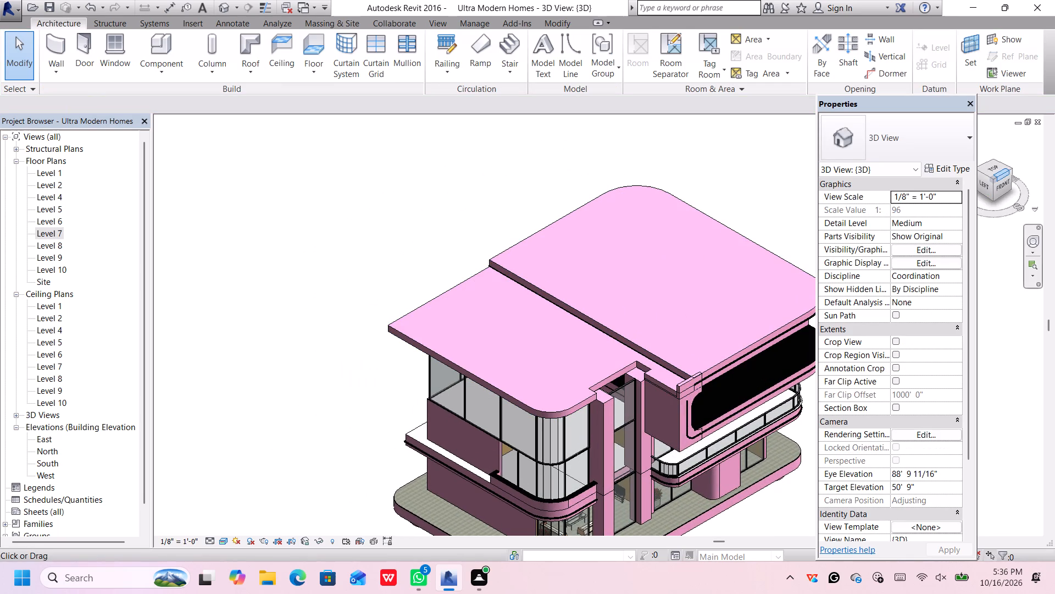
click(1000, 183)
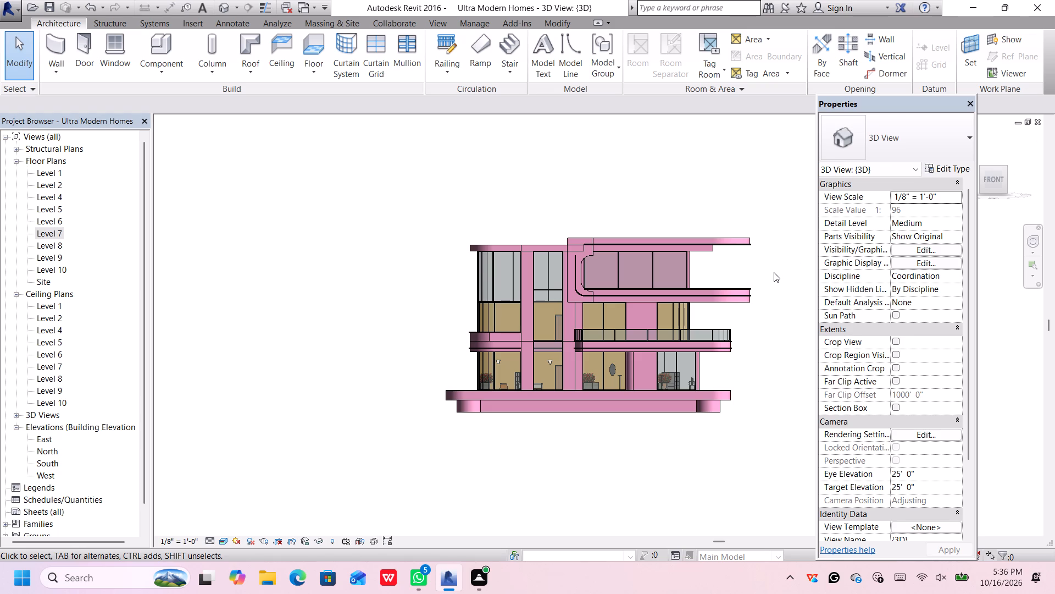
scroll(734, 237, up, 4)
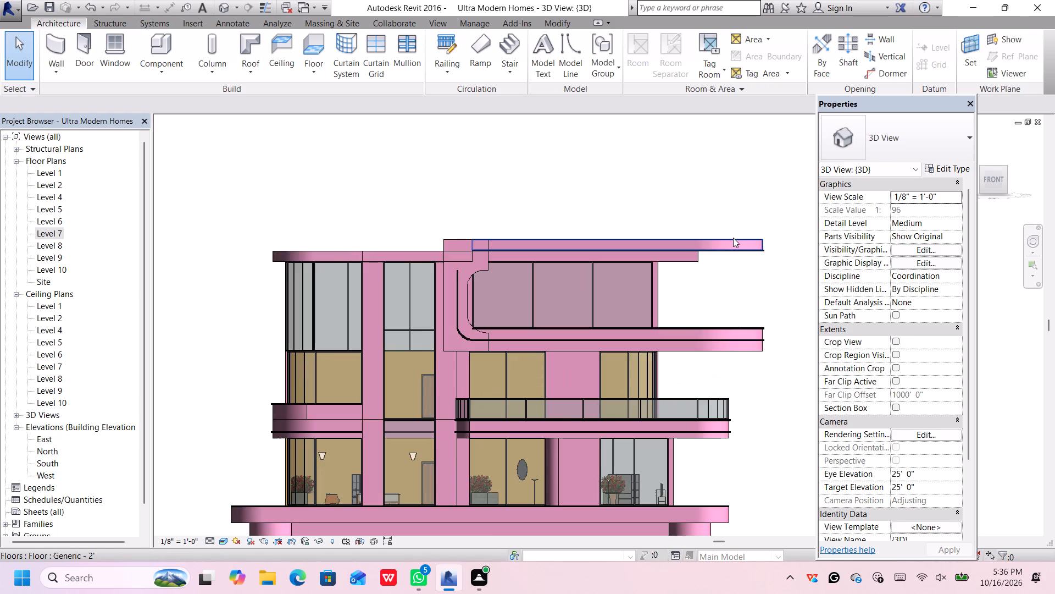
scroll(733, 238, up, 2)
click(733, 238)
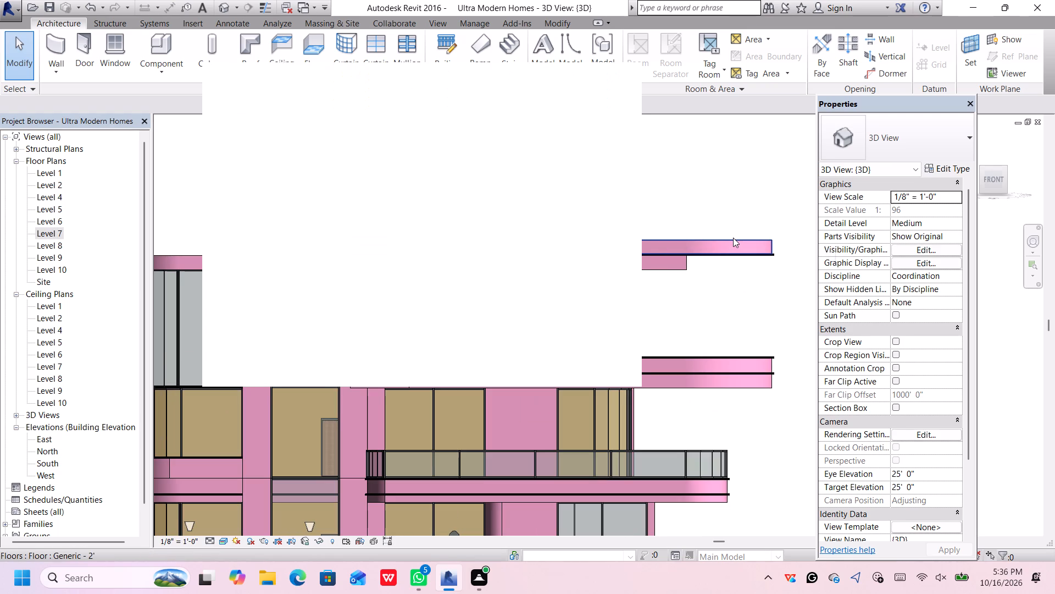
click(617, 88)
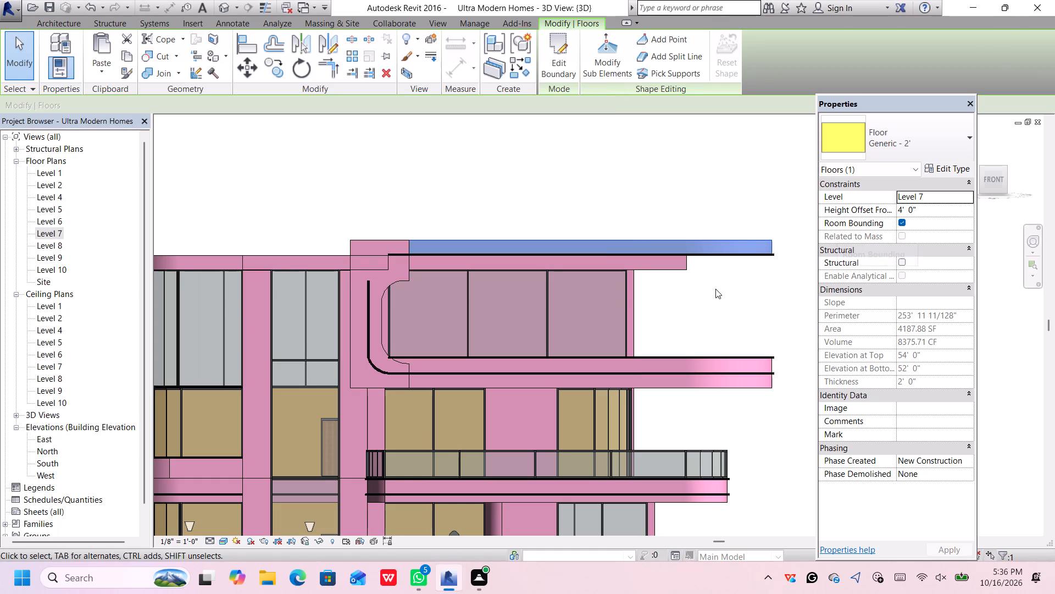
key(Delete)
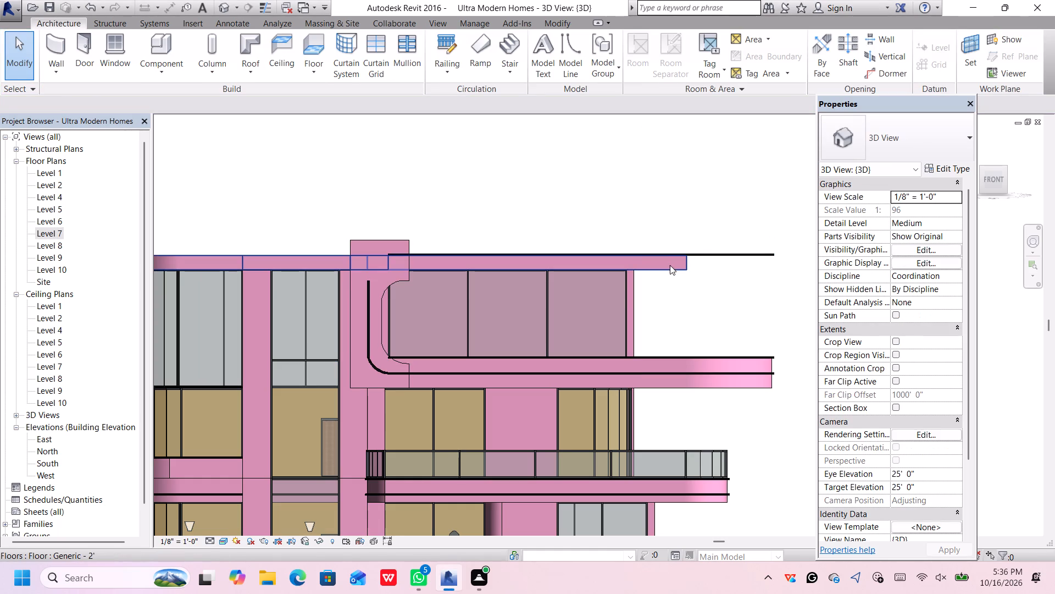
Copy the reshaped Level 7 roof slab straight up by 2'-3" onto the top face of the thin 3" slab.
click(670, 265)
scroll(673, 268, down, 2)
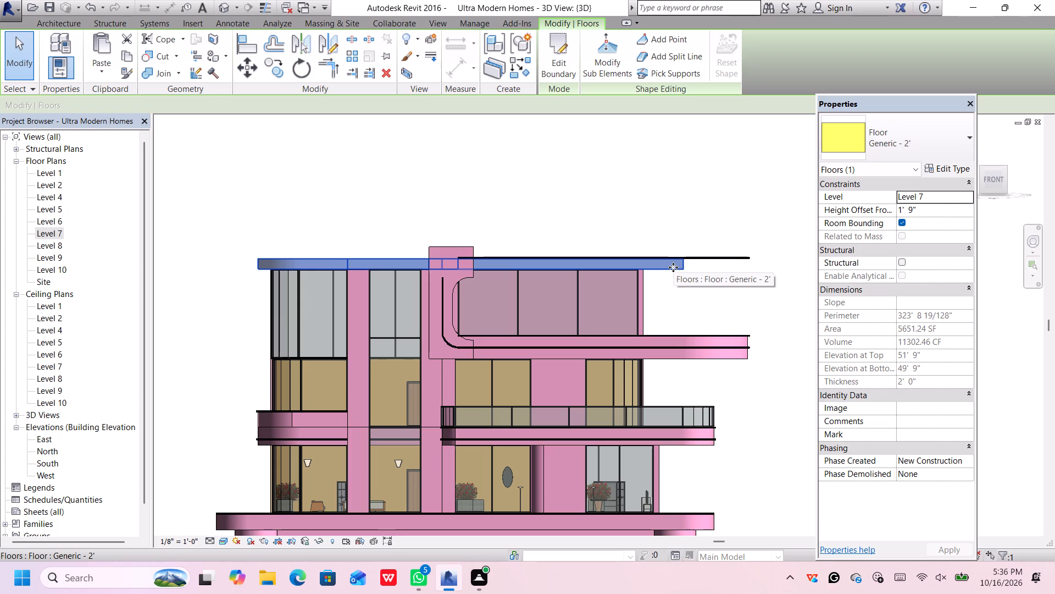
scroll(673, 267, up, 2)
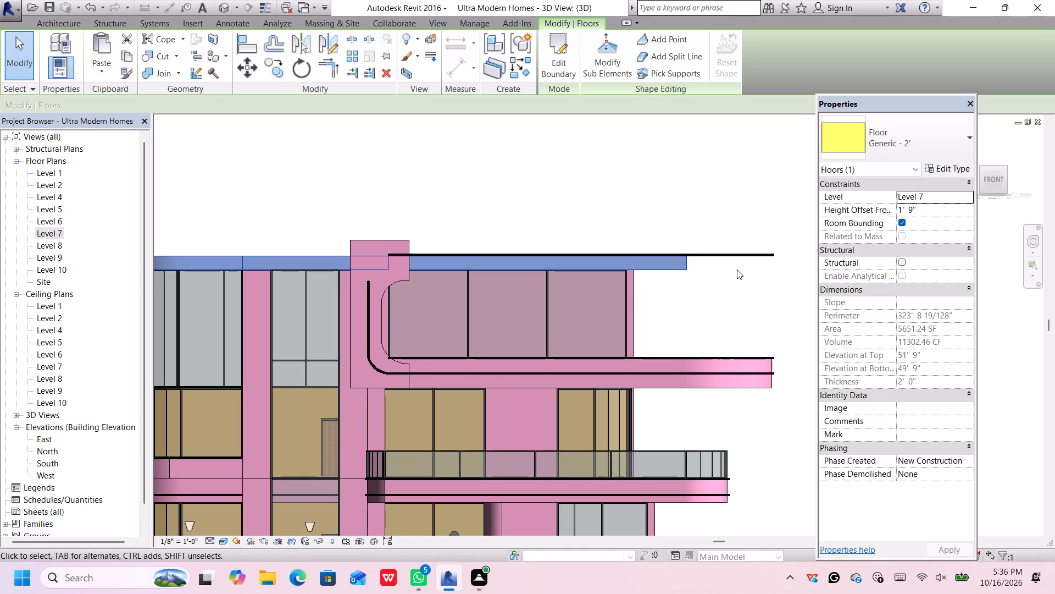
scroll(682, 270, up, 4)
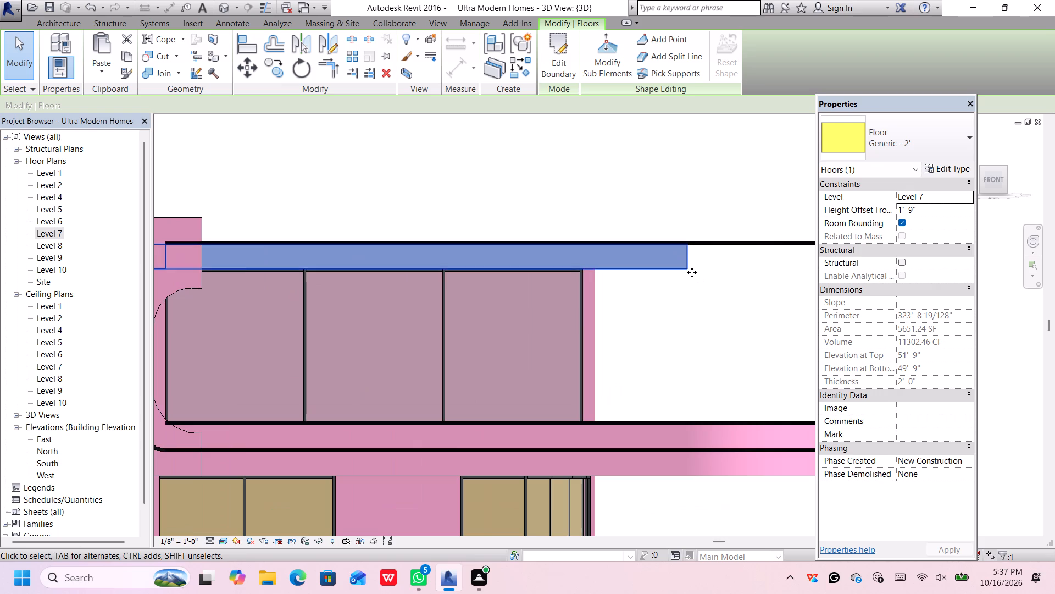
scroll(691, 270, up, 3)
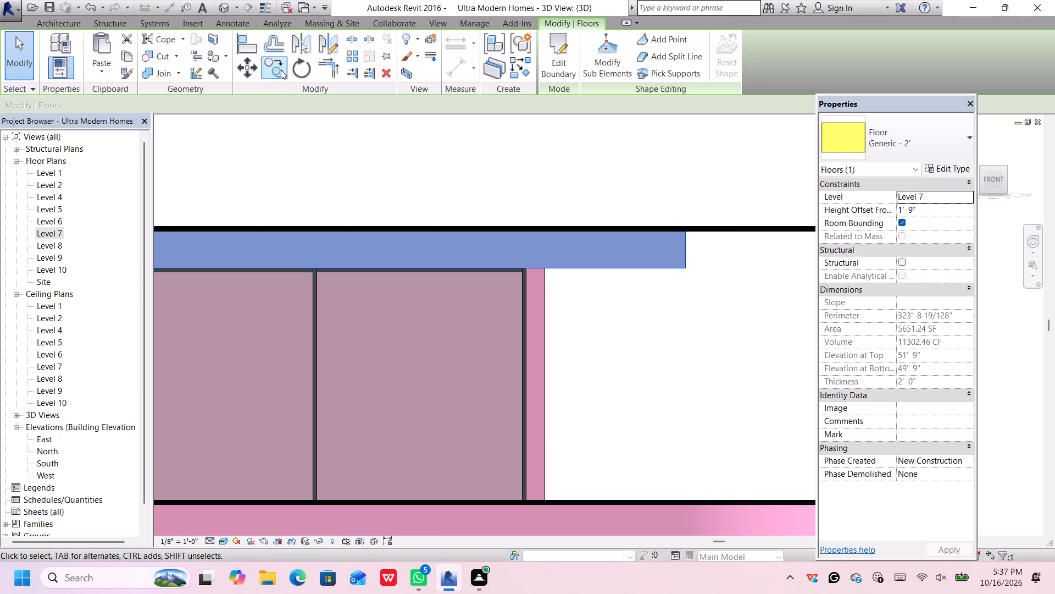
click(280, 70)
click(683, 264)
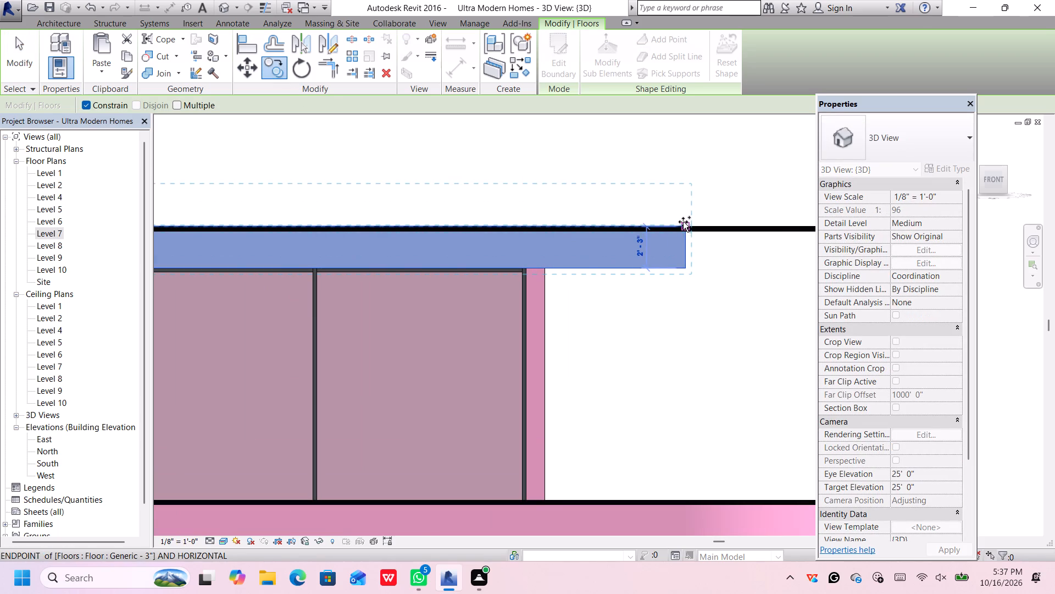
click(683, 222)
scroll(737, 237, up, 2)
scroll(737, 235, down, 4)
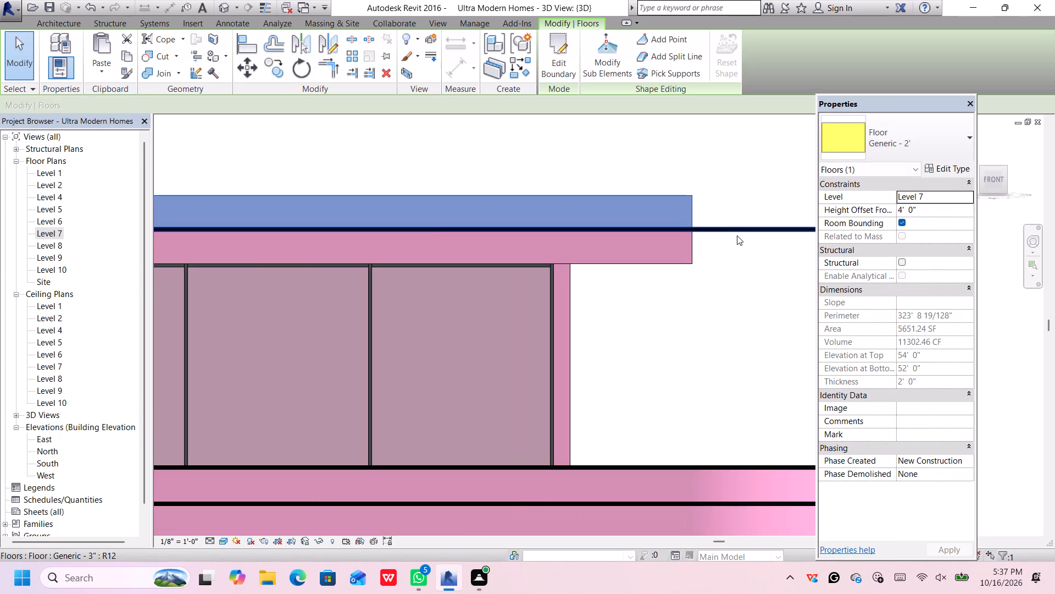
scroll(737, 235, down, 9)
click(765, 251)
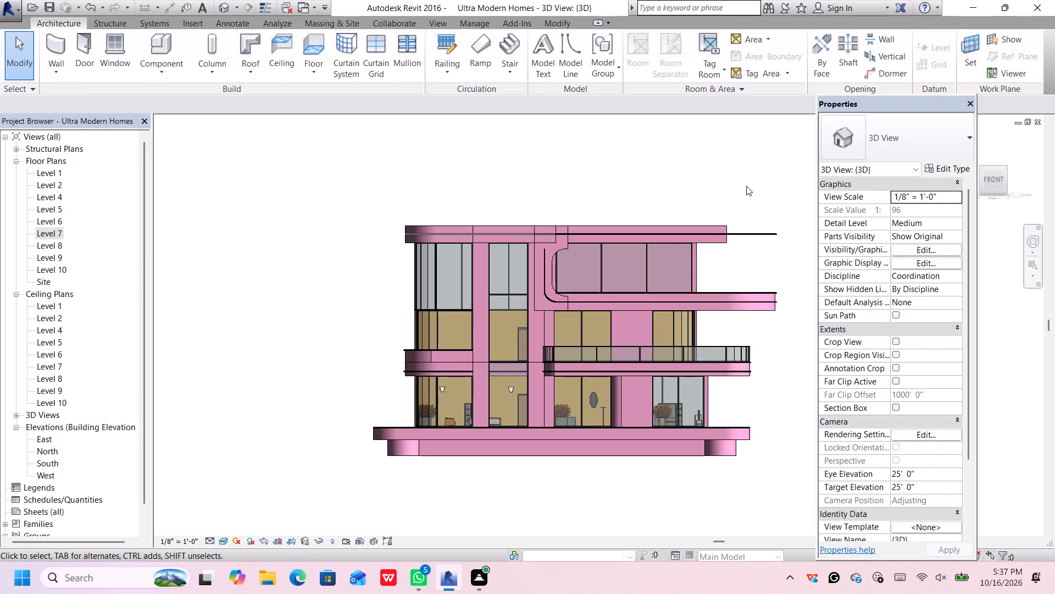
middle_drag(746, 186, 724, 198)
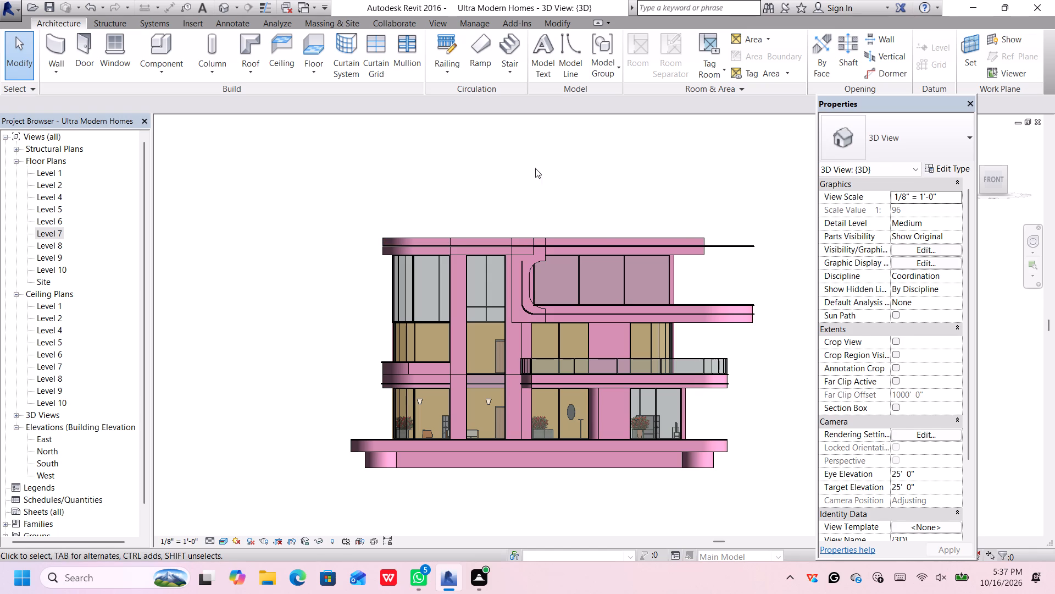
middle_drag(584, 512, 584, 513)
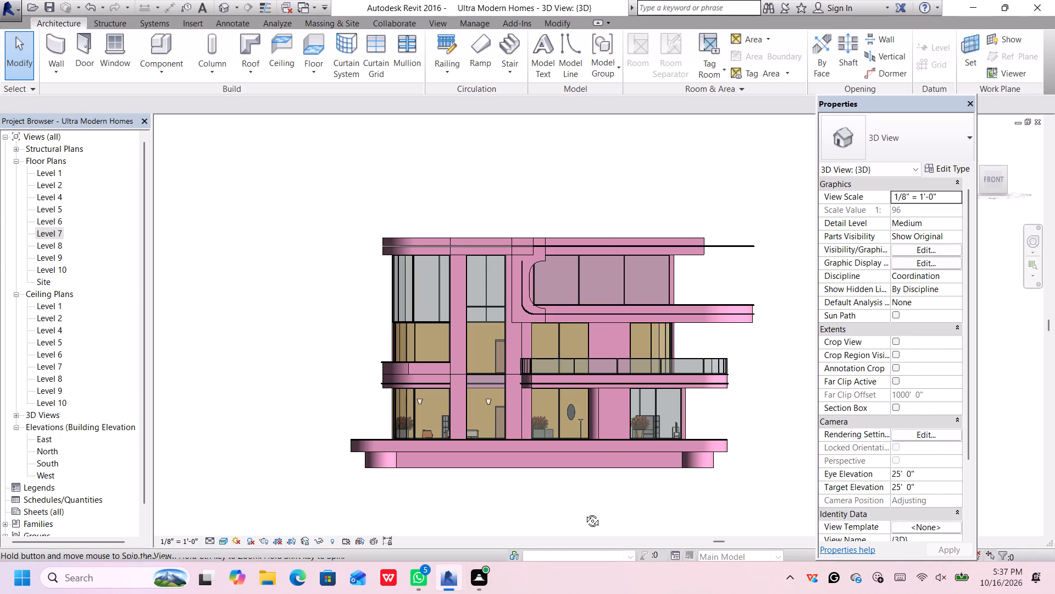
Examine the top storey's stacked roof slabs and their overhanging end from the front, from below and from above.
middle_drag(584, 513, 591, 465)
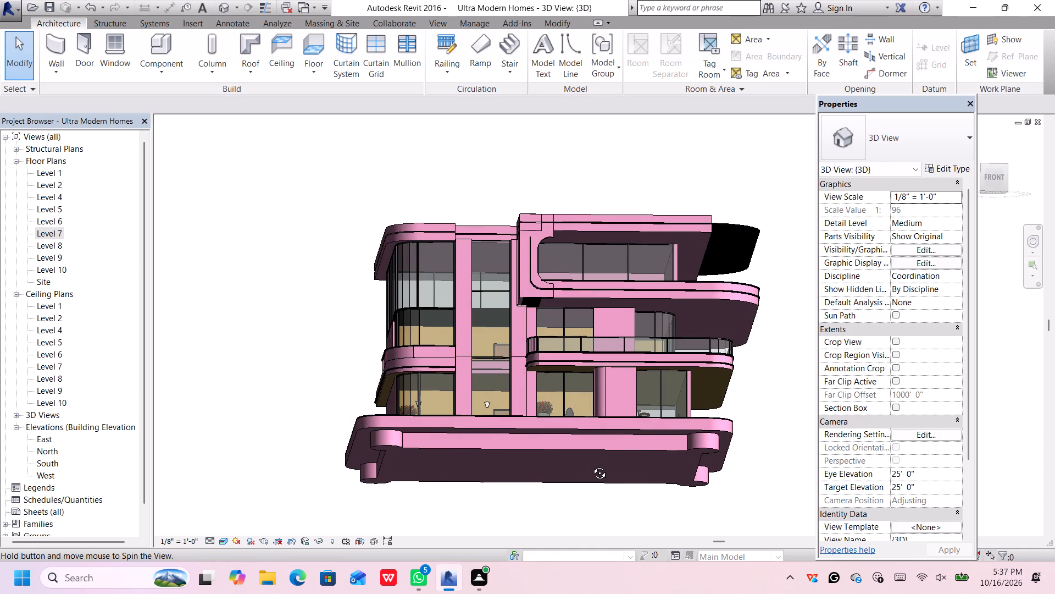
middle_drag(591, 465, 590, 464)
scroll(466, 293, up, 1)
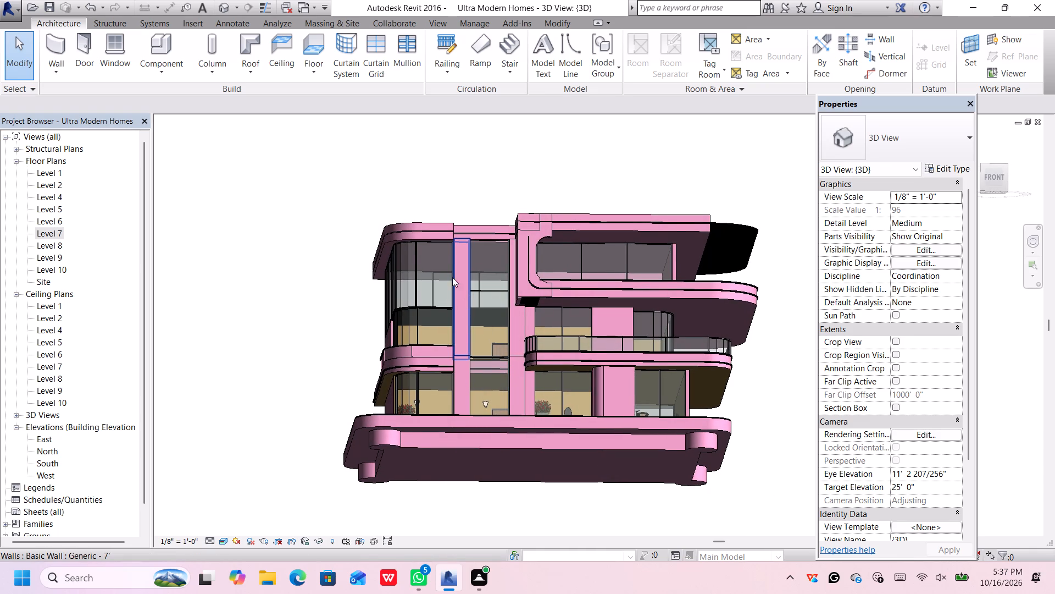
scroll(452, 277, up, 2)
scroll(458, 269, down, 5)
shift+middle_drag(496, 454, 512, 481)
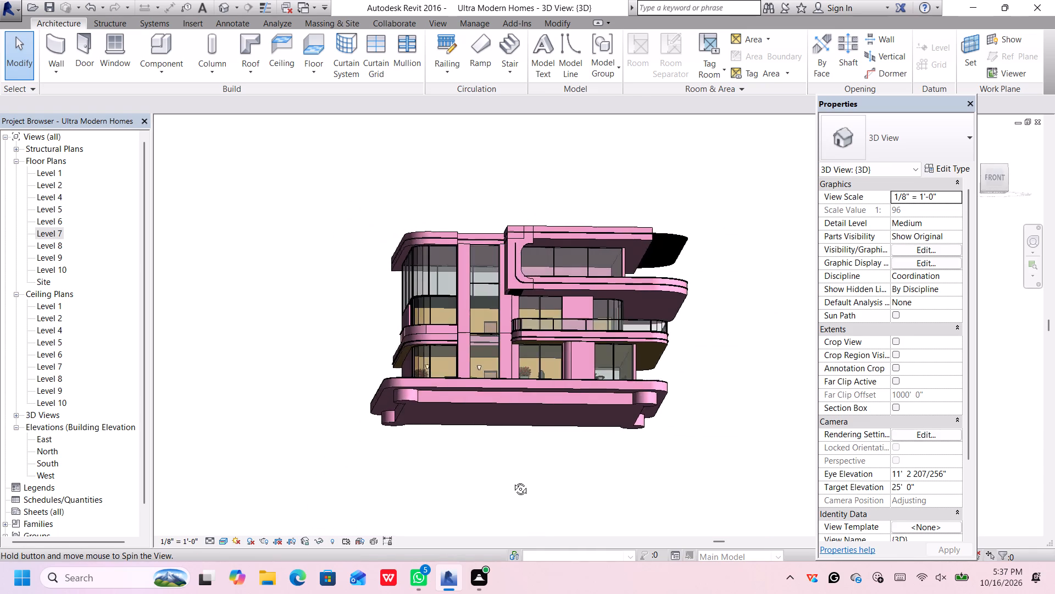
shift+middle_drag(512, 481, 551, 537)
middle_drag(573, 455, 498, 402)
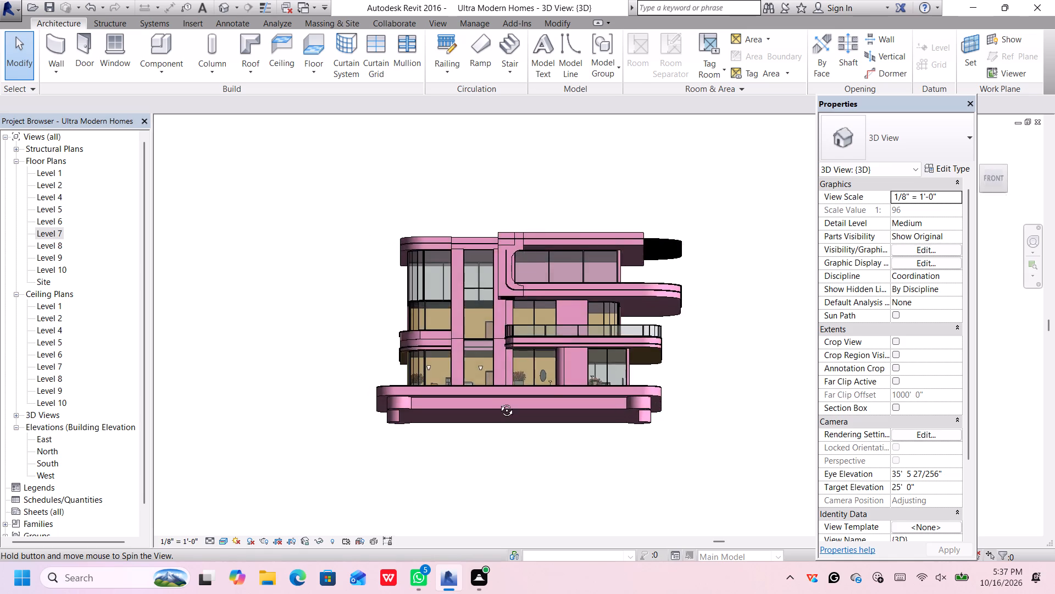
middle_drag(498, 402, 490, 459)
scroll(585, 279, up, 5)
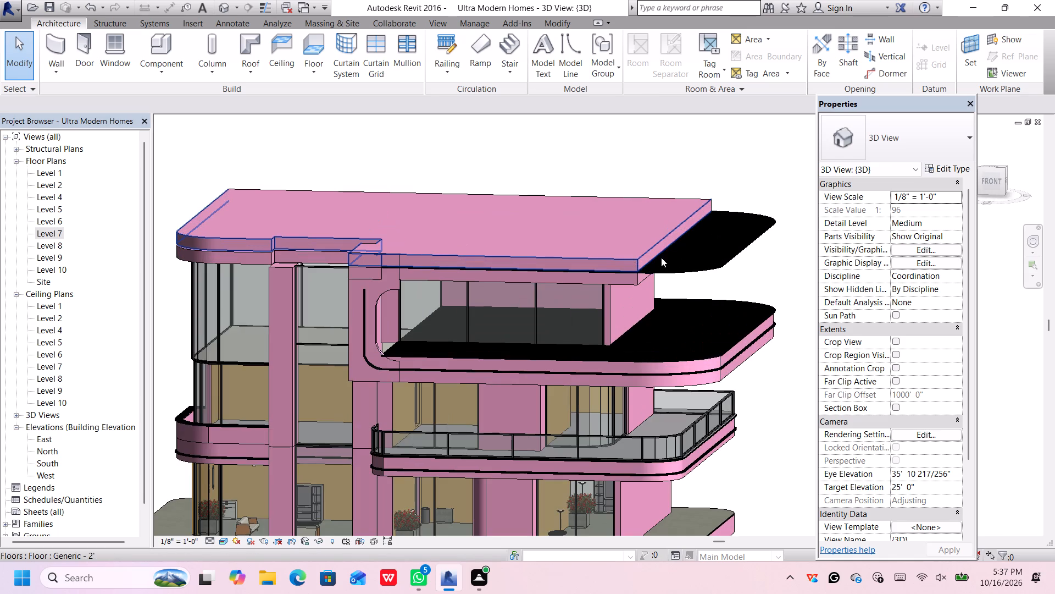
scroll(655, 255, down, 5)
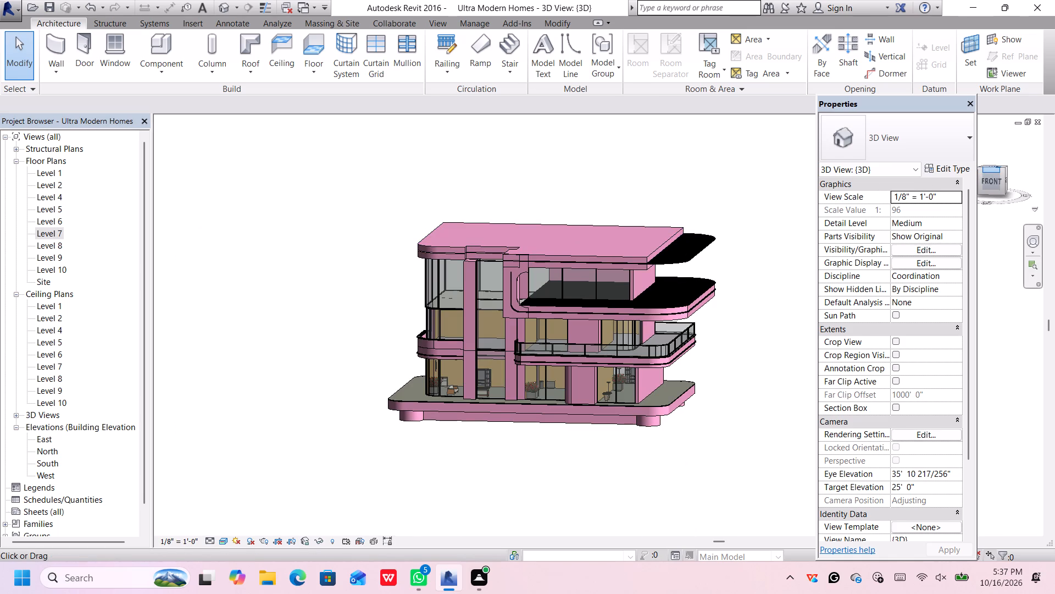
Open the boundary of the thin 3" Level 7 slab with the overhanging rounded end for editing in top view.
click(991, 172)
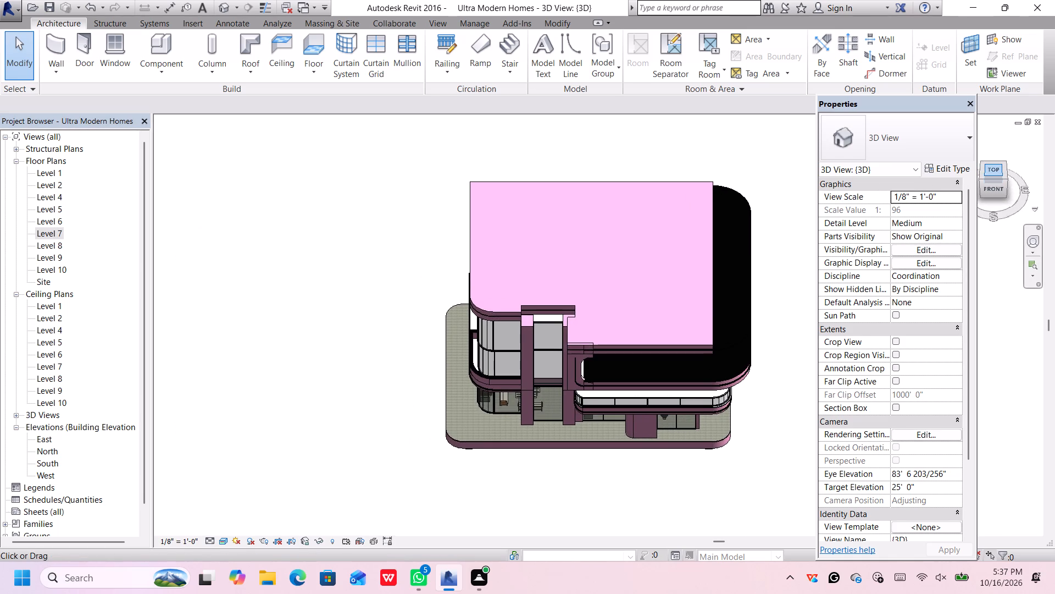
click(994, 168)
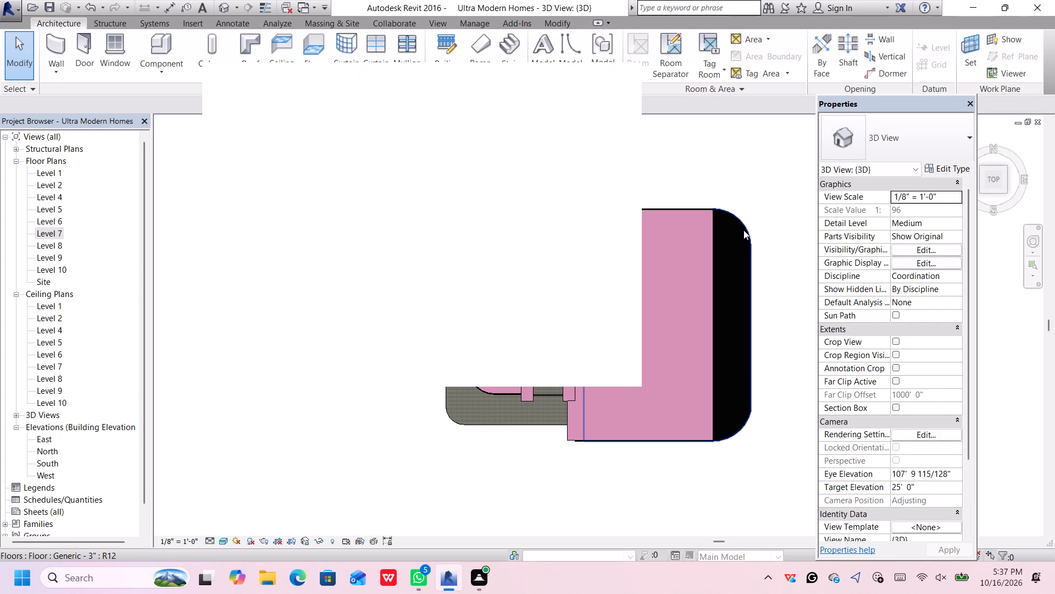
double_click(743, 230)
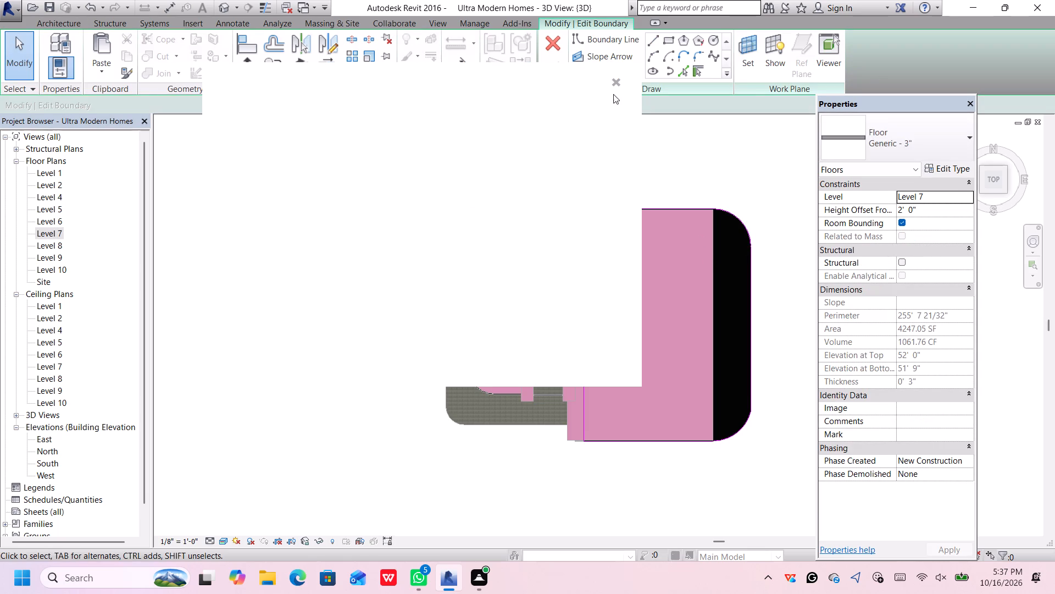
click(613, 85)
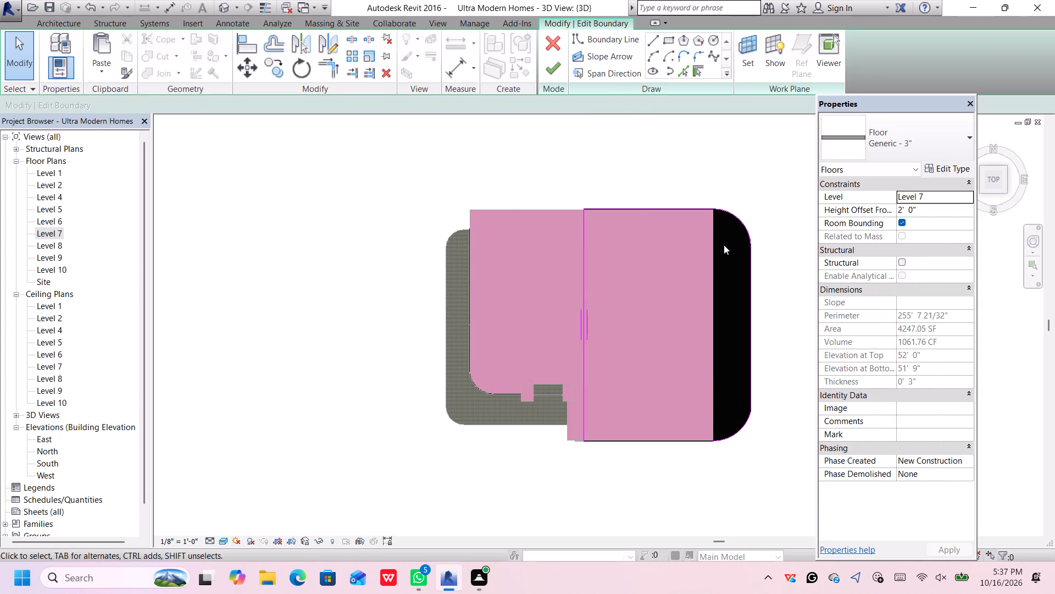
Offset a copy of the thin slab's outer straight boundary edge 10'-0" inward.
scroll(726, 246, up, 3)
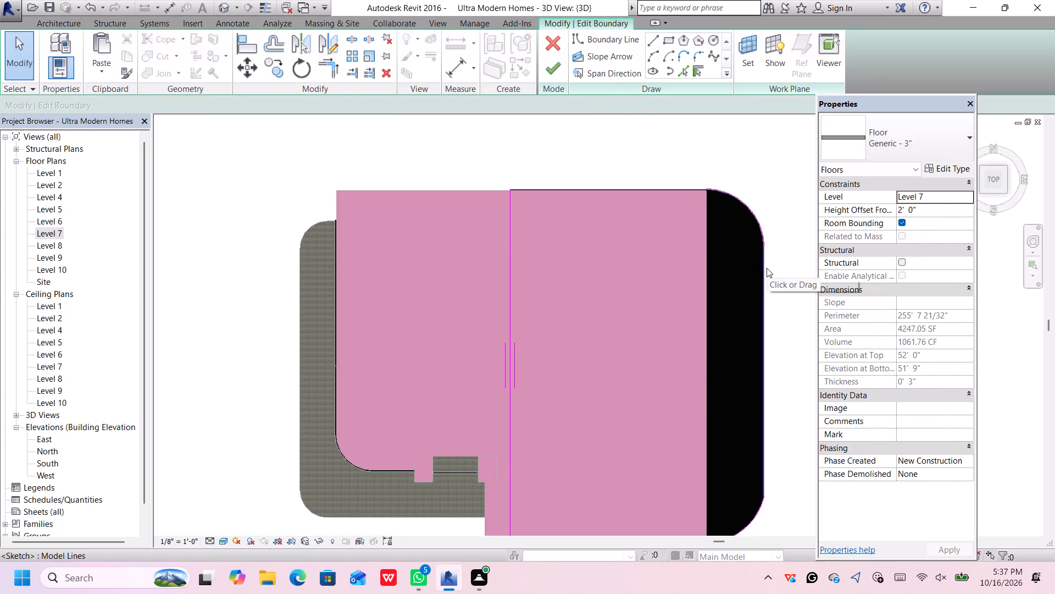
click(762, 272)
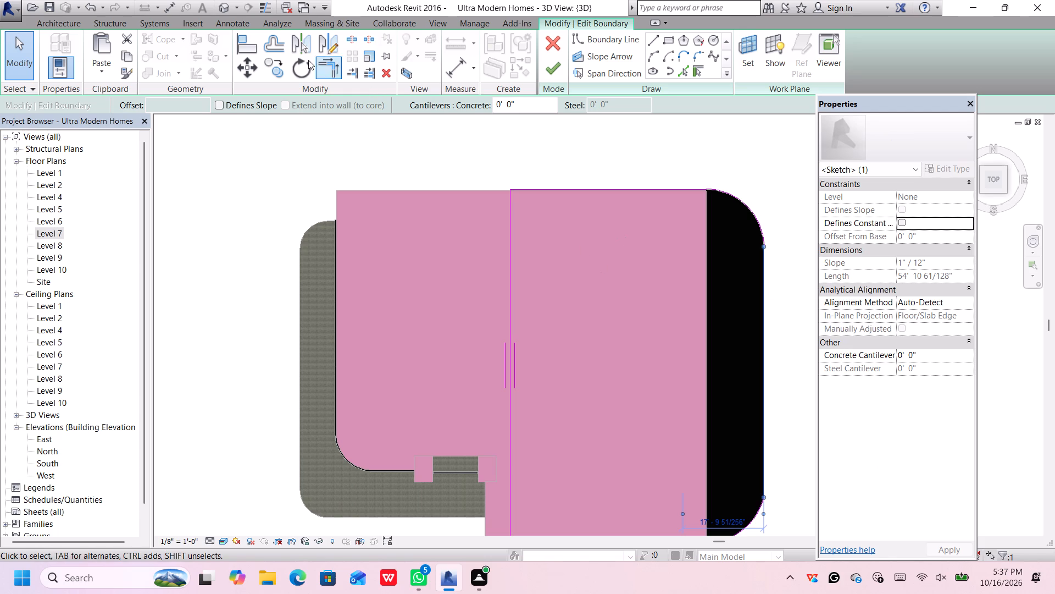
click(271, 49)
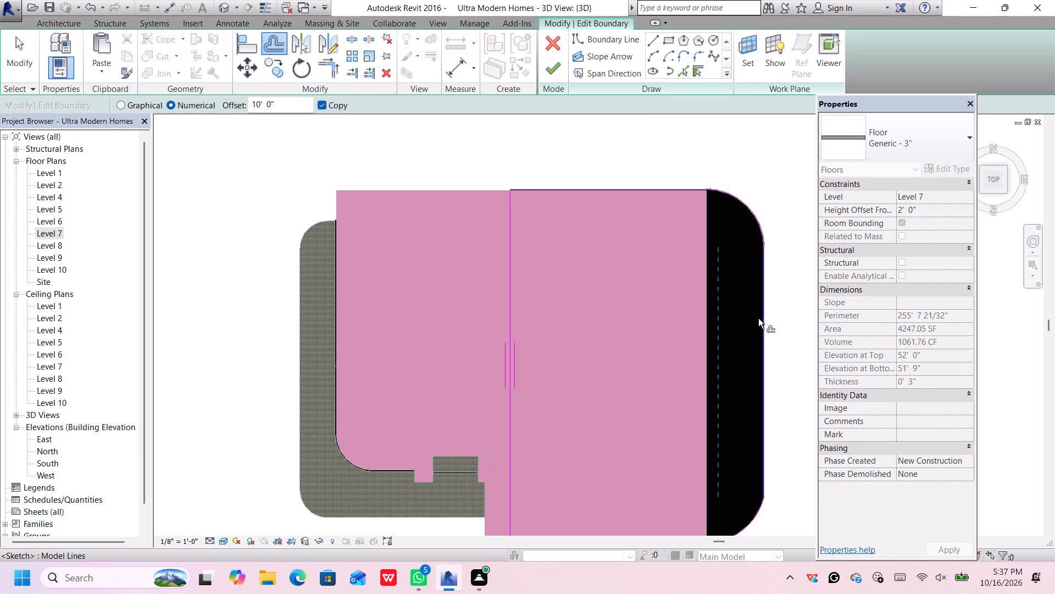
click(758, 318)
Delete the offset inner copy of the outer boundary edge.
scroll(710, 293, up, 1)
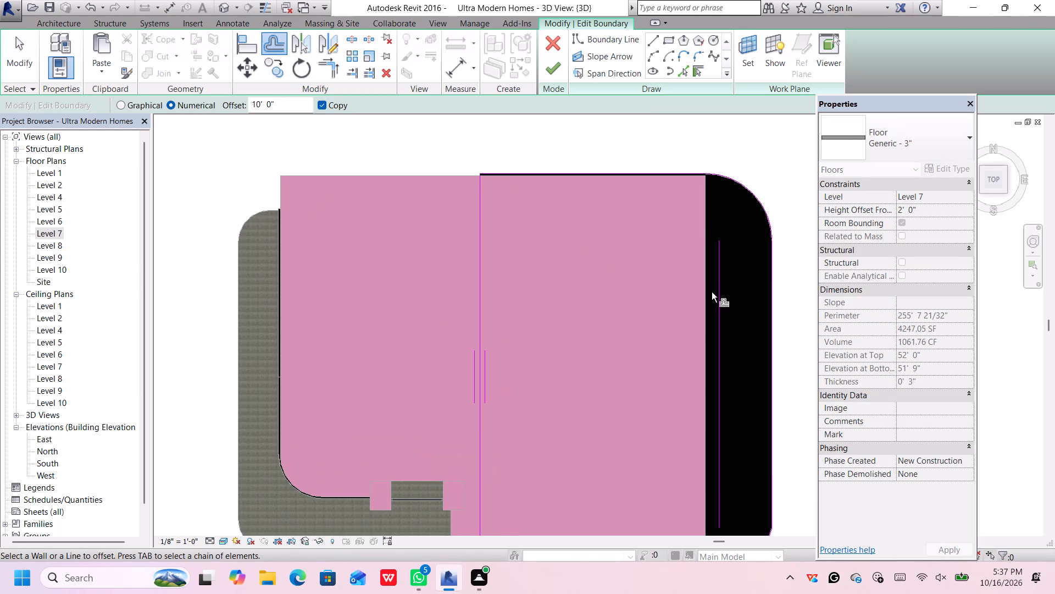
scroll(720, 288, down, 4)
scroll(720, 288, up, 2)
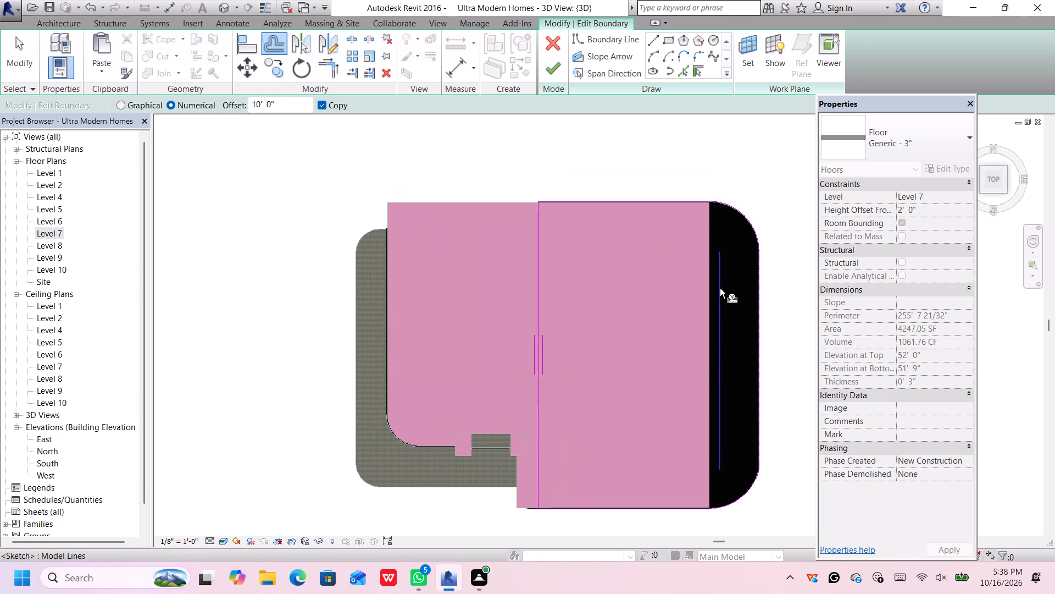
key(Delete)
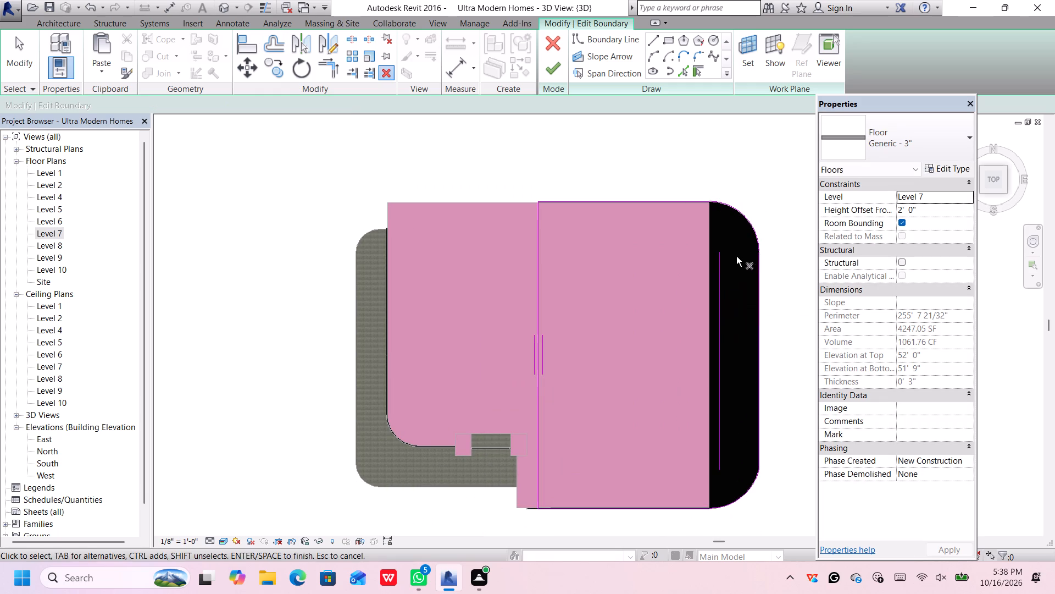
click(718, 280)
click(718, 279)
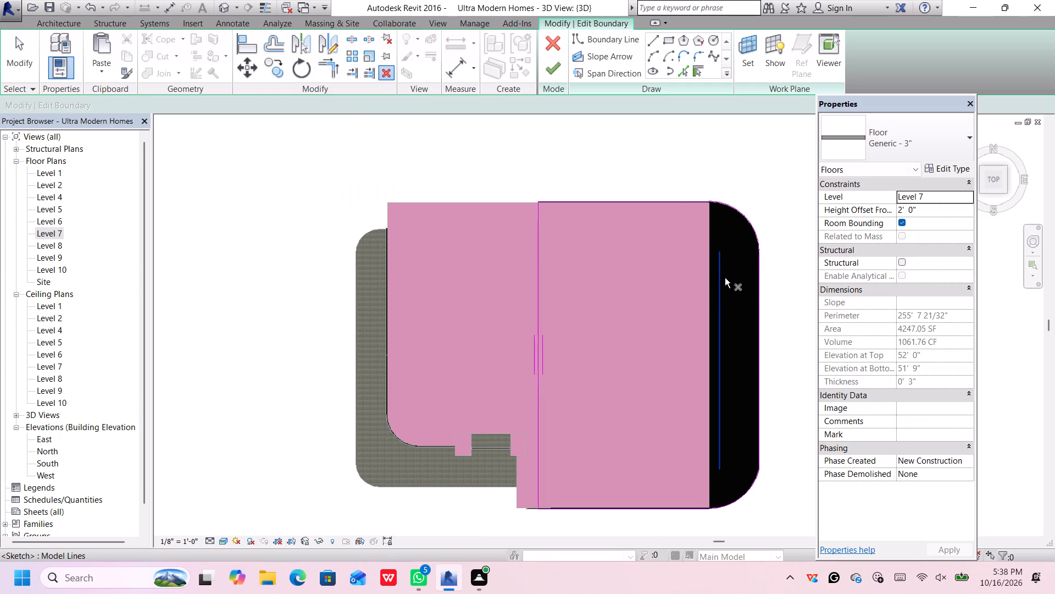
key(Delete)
Delete the two rounded corner arcs at the overhanging end of the thin slab's boundary.
click(755, 229)
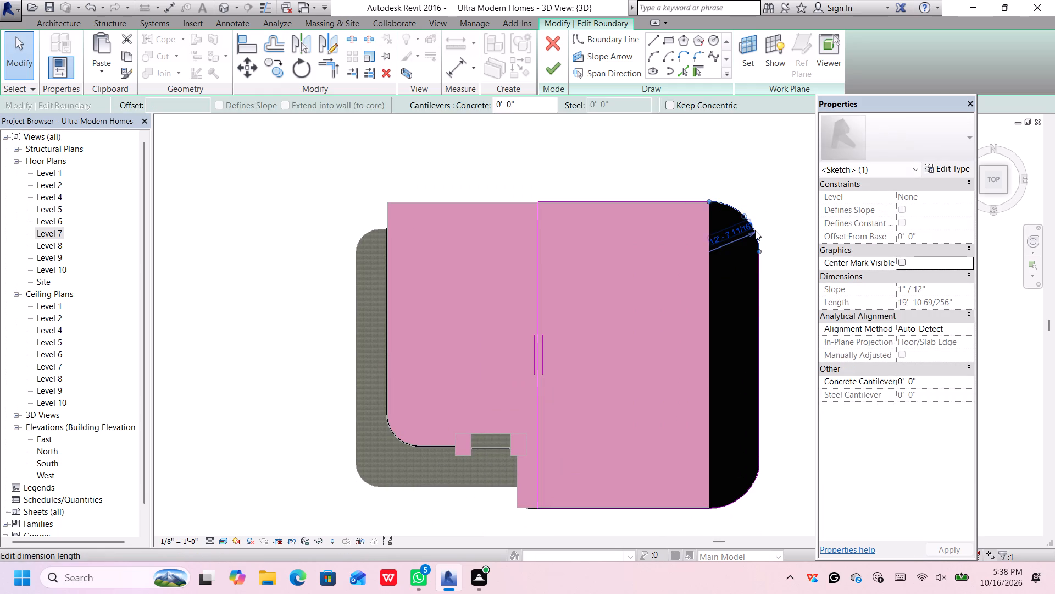
key(Delete)
click(747, 491)
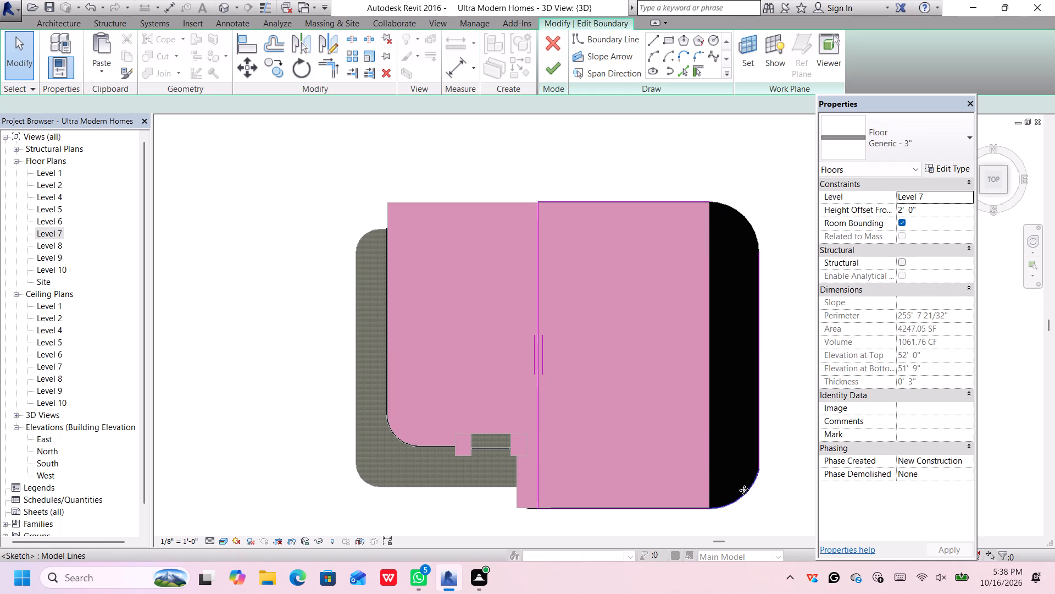
key(Delete)
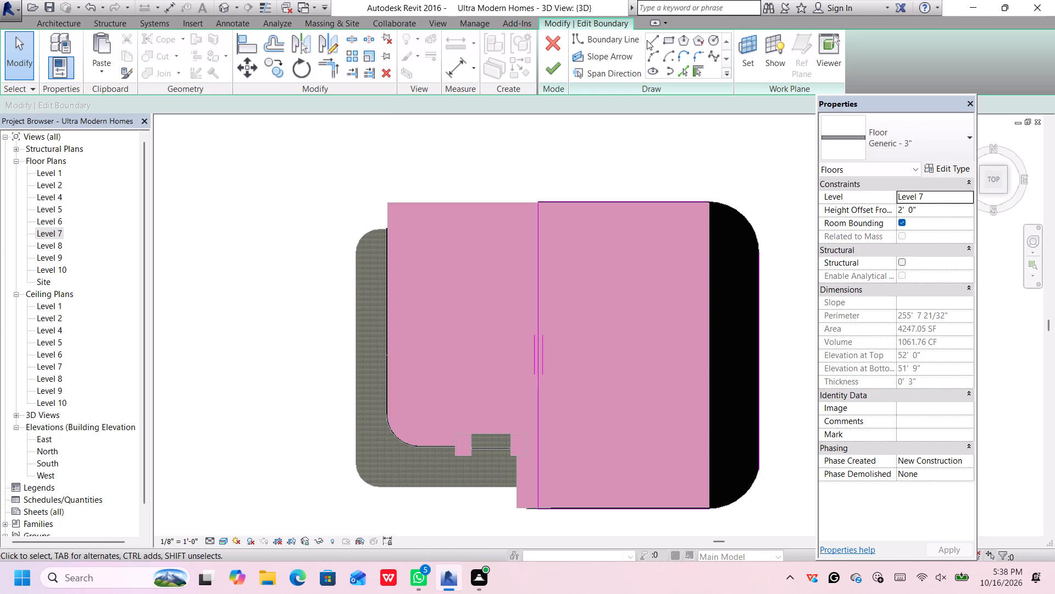
Draw a straight boundary line about 77'-6" long between the open ends of the two parallel edges, along the roof slab's edge.
click(647, 35)
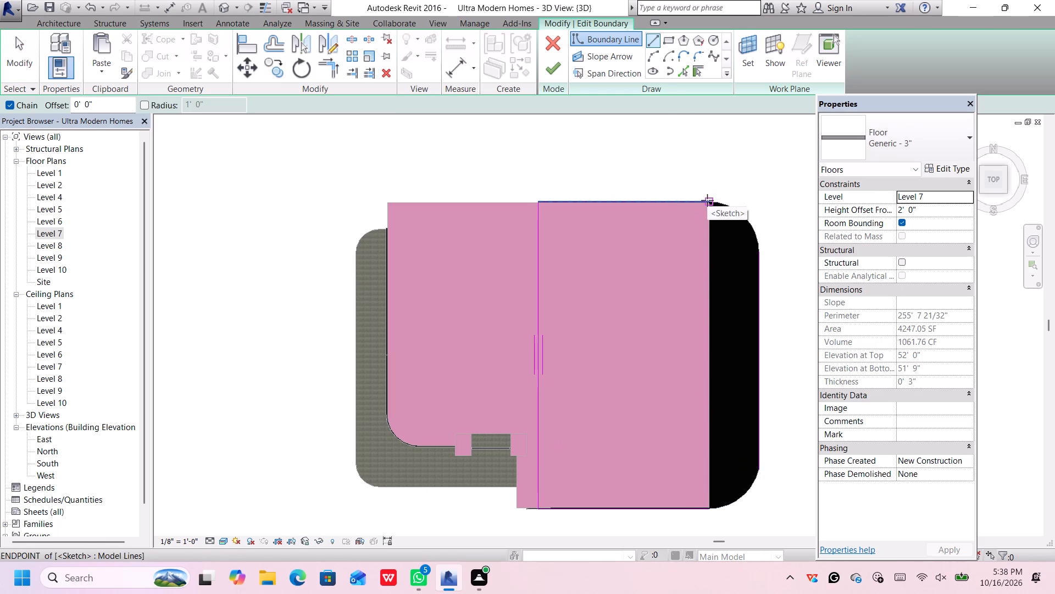
click(709, 202)
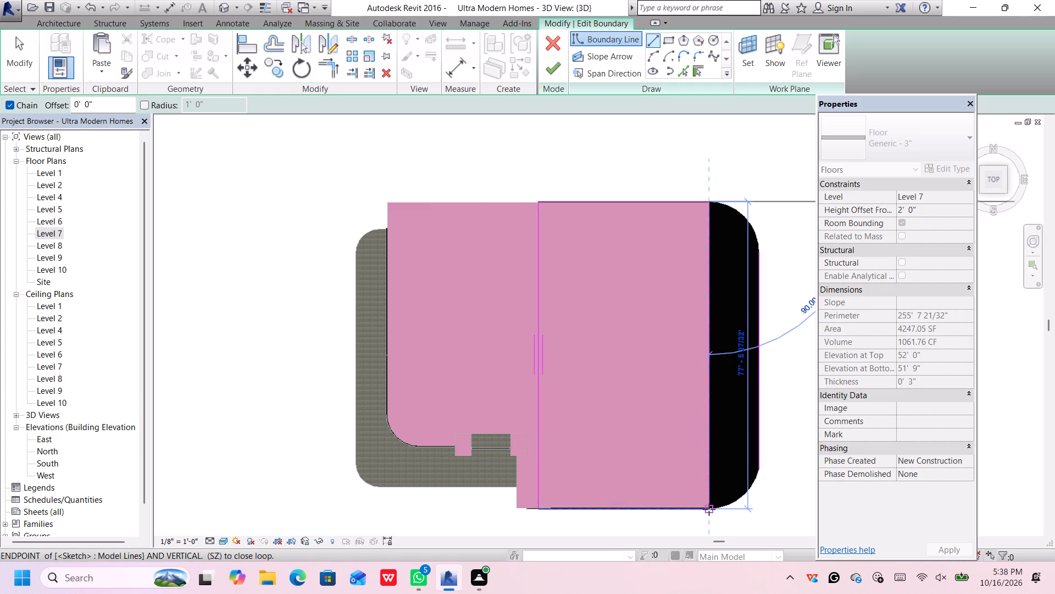
click(706, 507)
key(space)
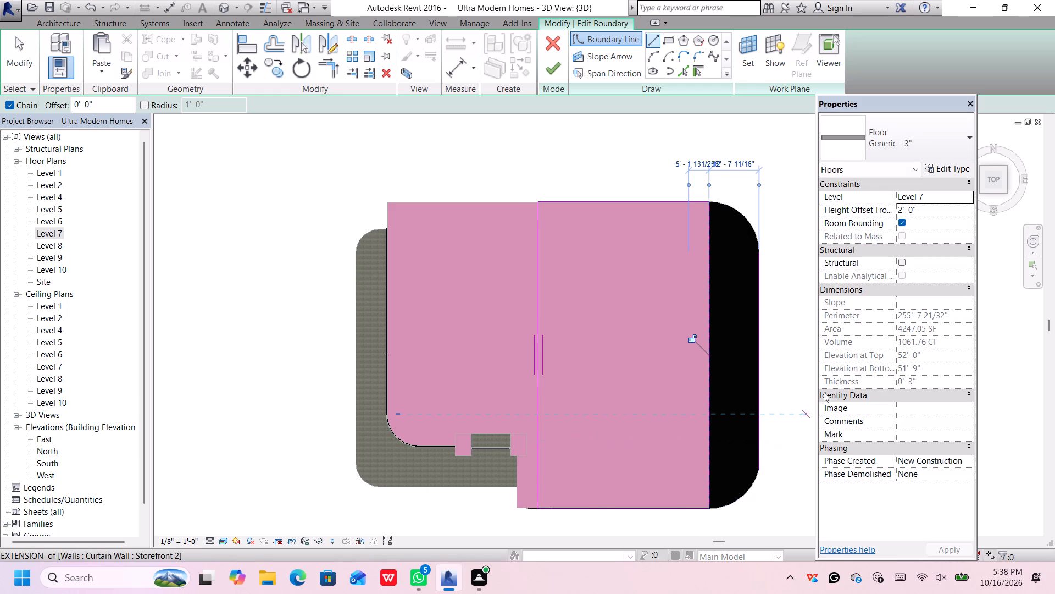
key(Escape)
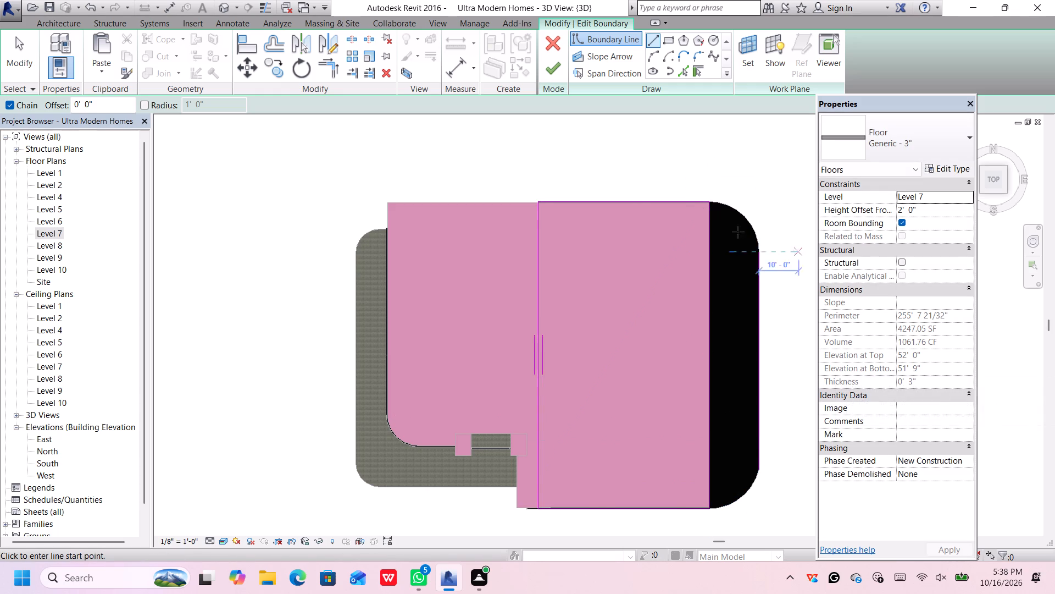
key(Escape)
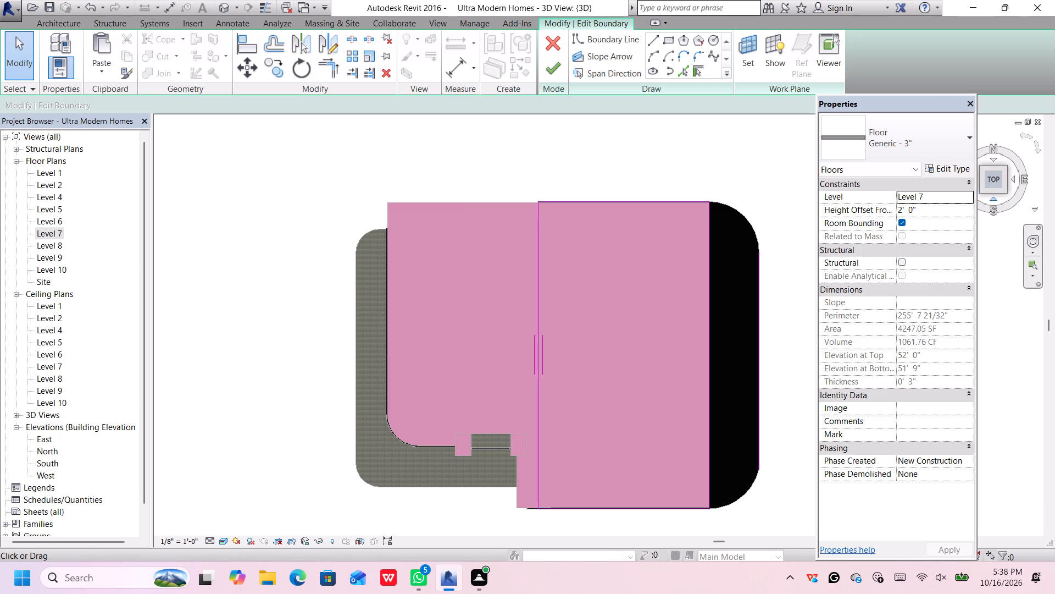
Delete the leftover outer straight boundary edge and finish the thin 3" slab's boundary.
click(545, 67)
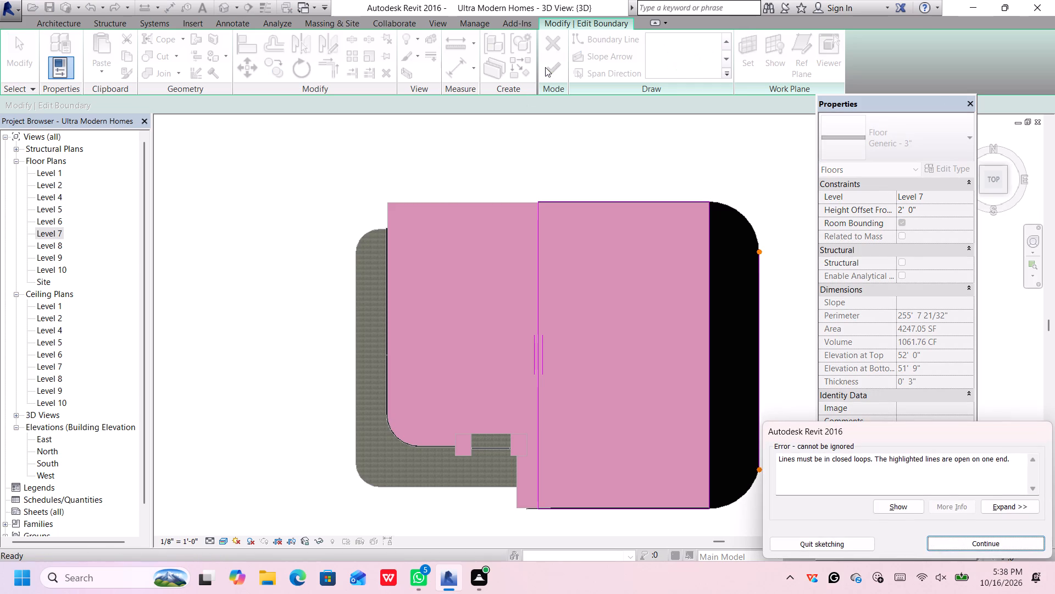
click(943, 543)
scroll(762, 265, up, 4)
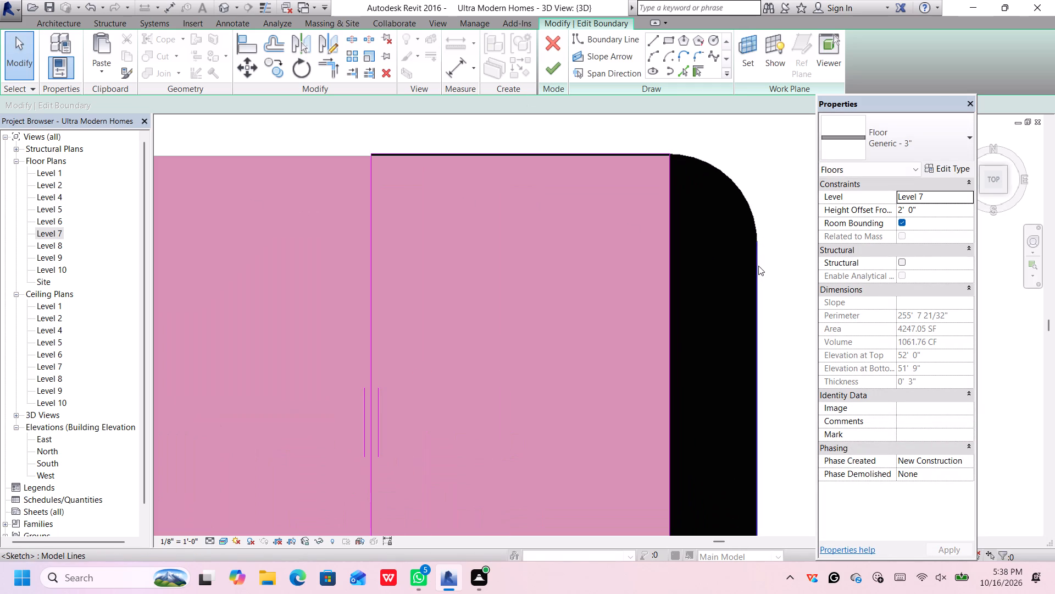
click(758, 266)
key(Delete)
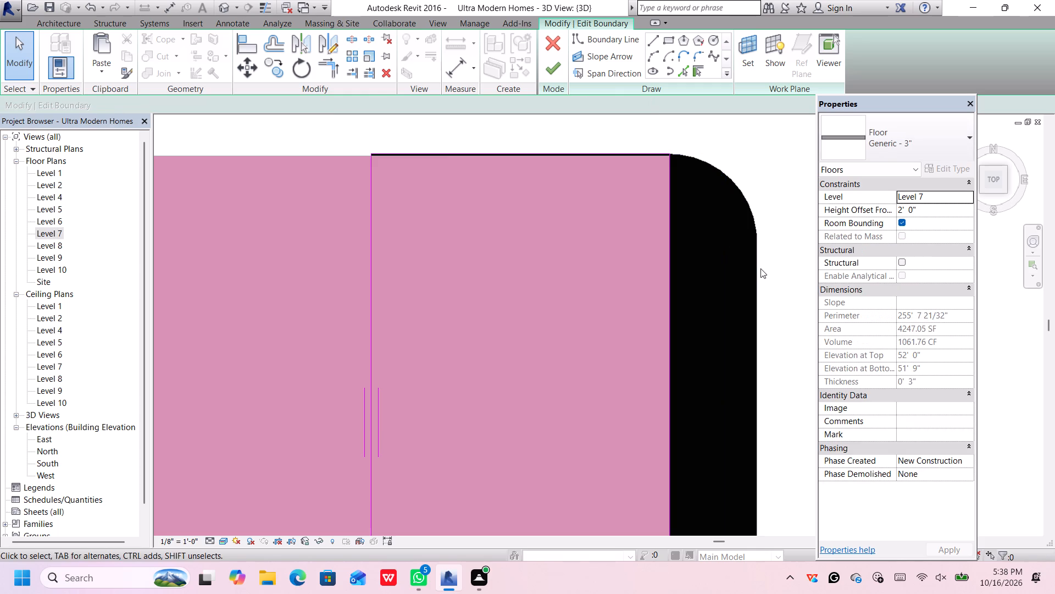
scroll(760, 269, down, 5)
scroll(757, 312, up, 1)
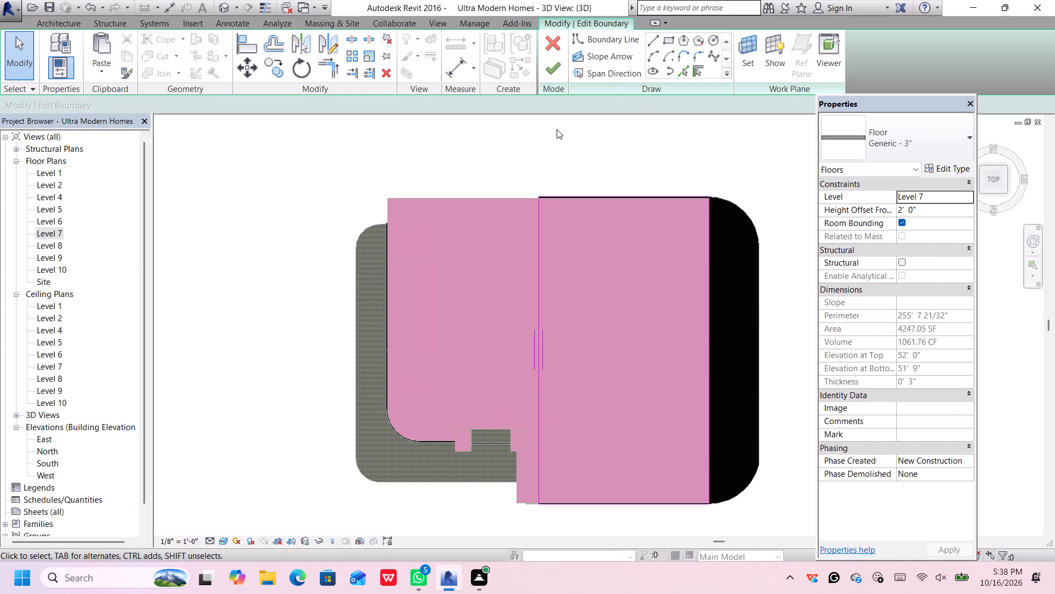
click(554, 68)
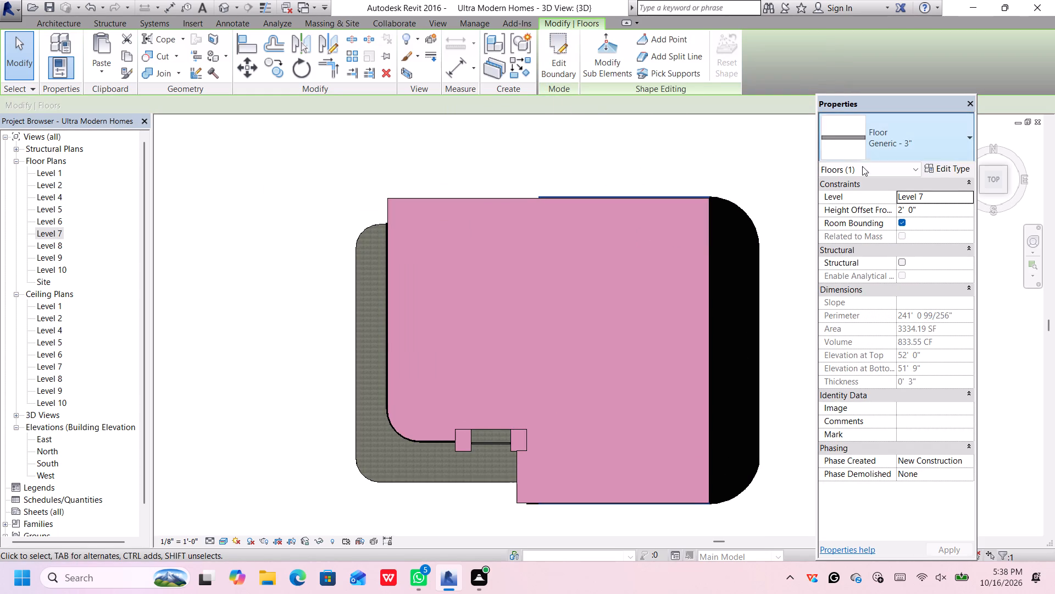
Examine the shortened 3" slab's edge between the two roof slabs in an angled 3D view.
click(981, 193)
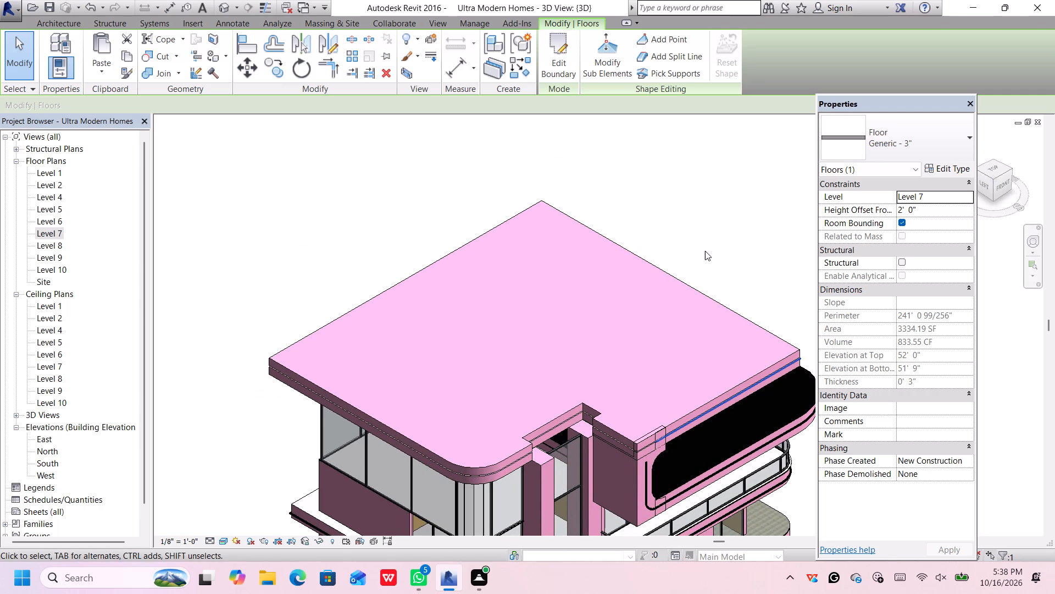
scroll(714, 252, down, 1)
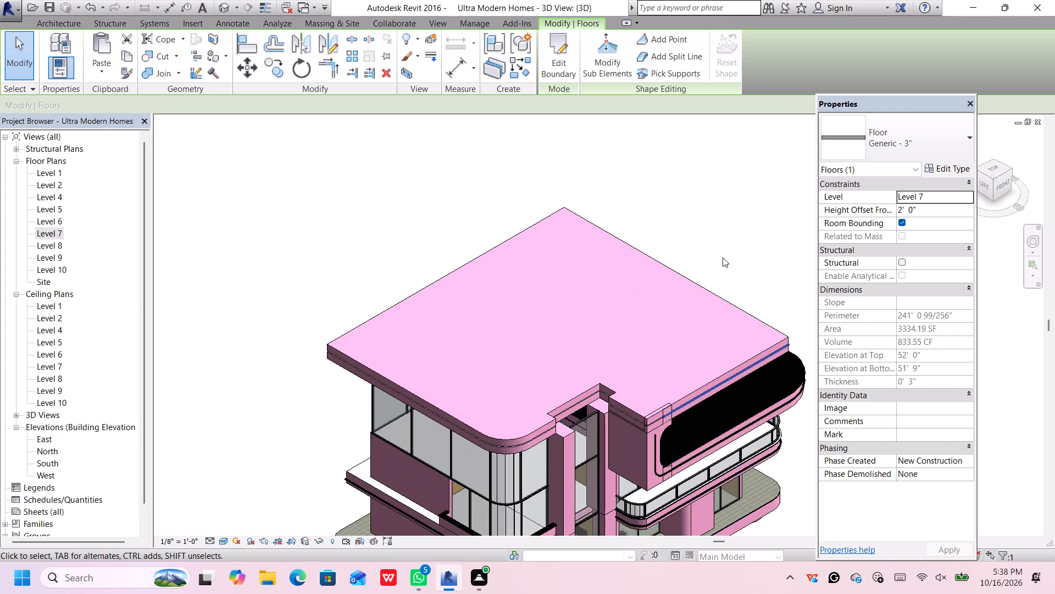
middle_drag(743, 285, 733, 281)
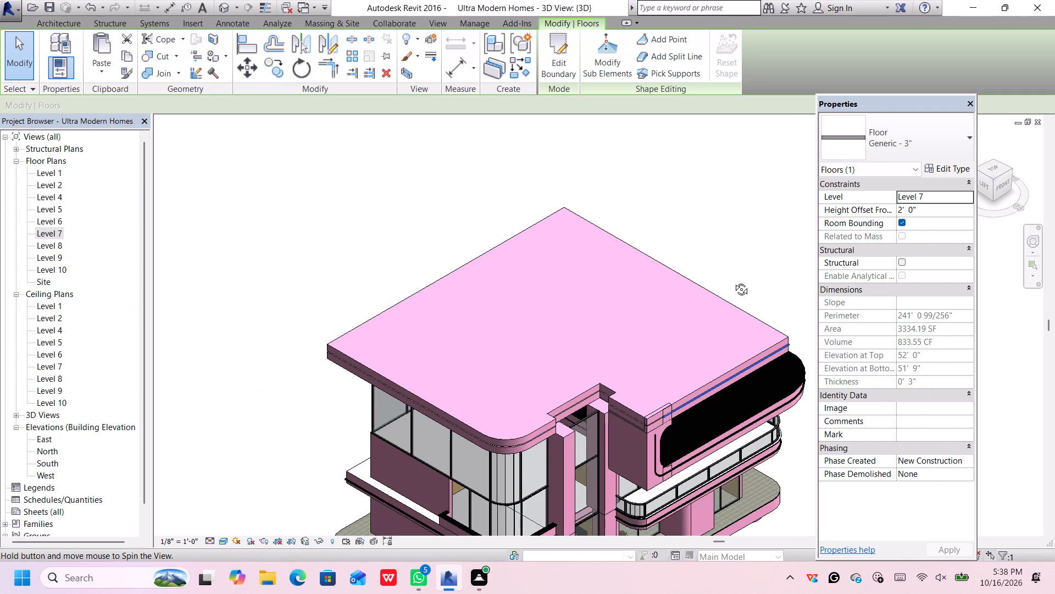
middle_drag(733, 281, 609, 164)
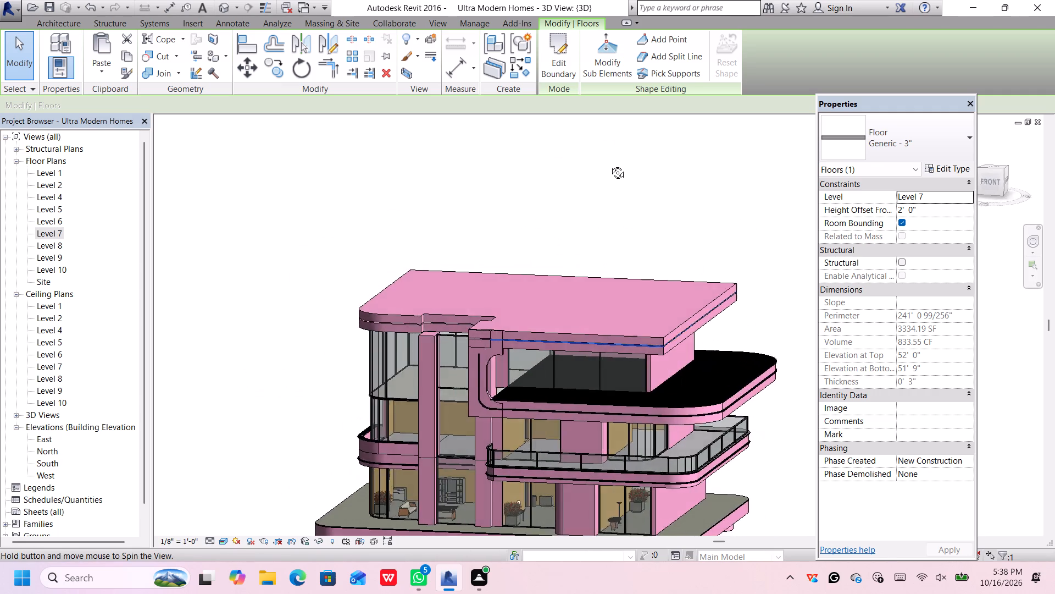
middle_drag(609, 164, 609, 164)
scroll(678, 378, up, 8)
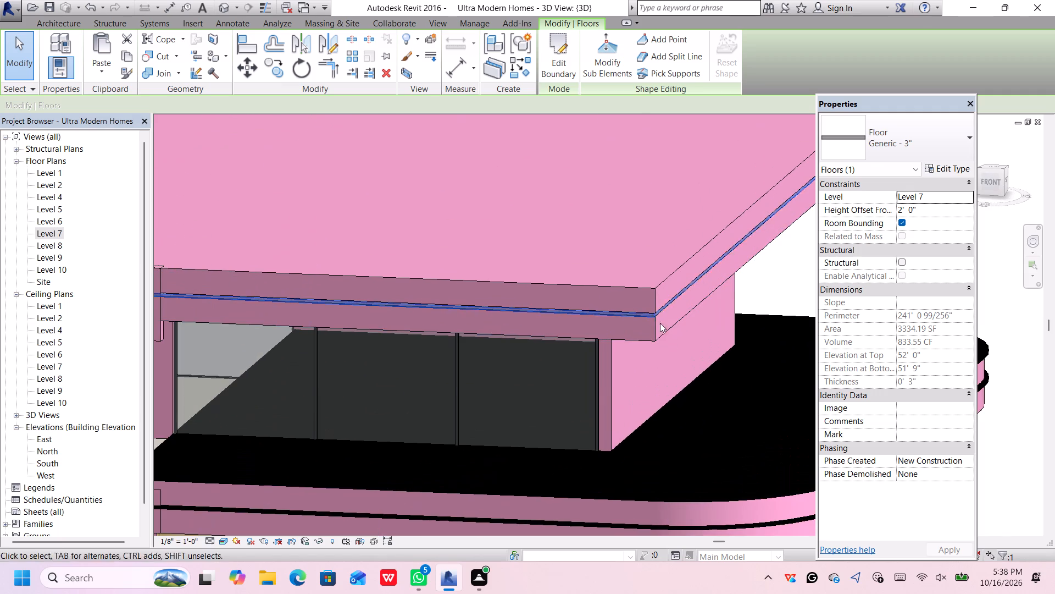
Reopen the thin 3" slab's boundary for editing and view it from directly above.
double_click(655, 315)
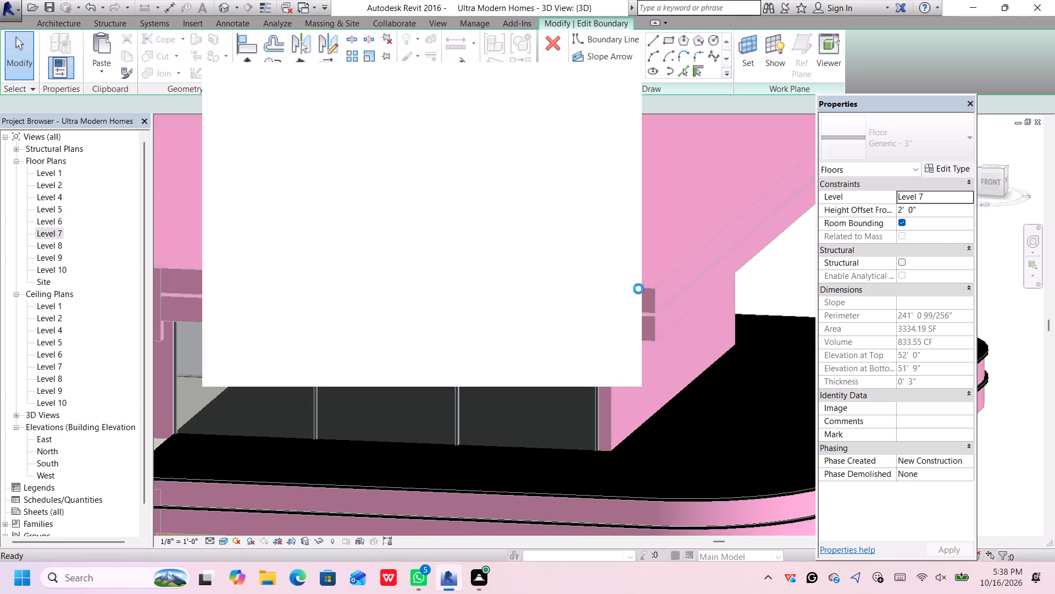
click(617, 78)
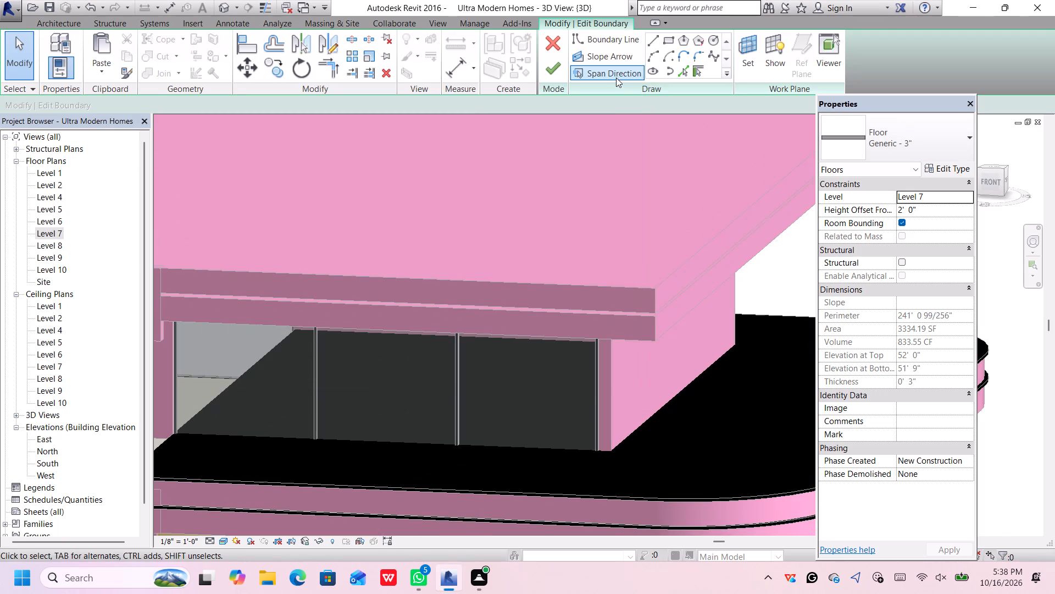
scroll(743, 199, down, 5)
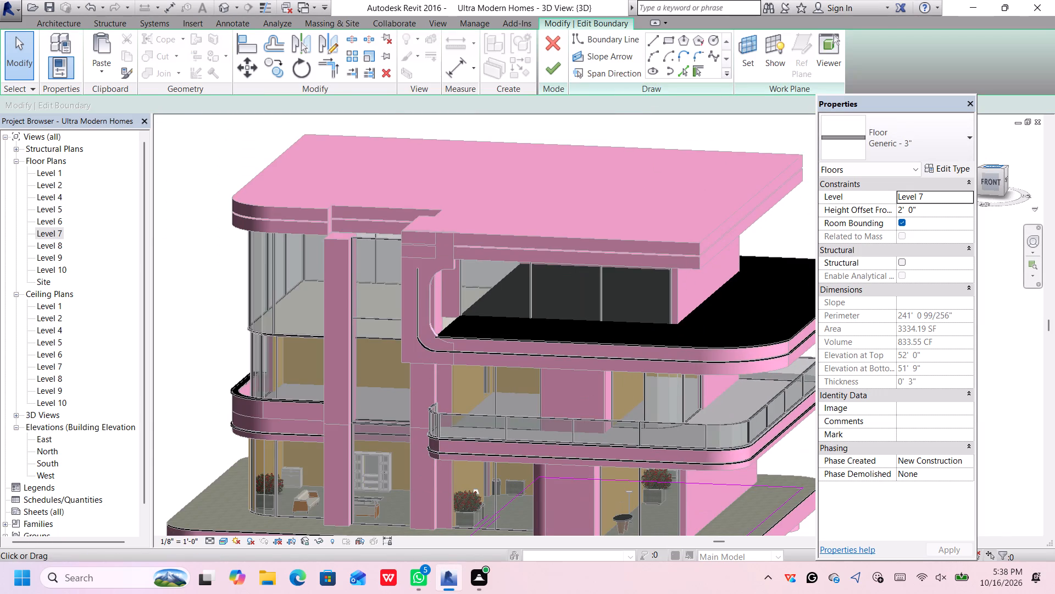
click(997, 166)
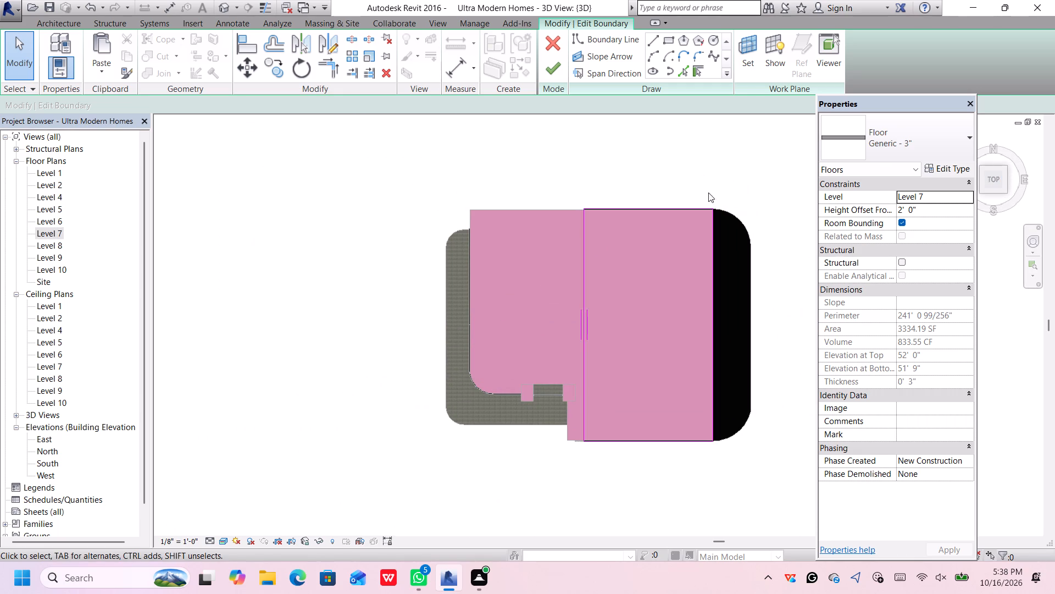
scroll(736, 284, up, 2)
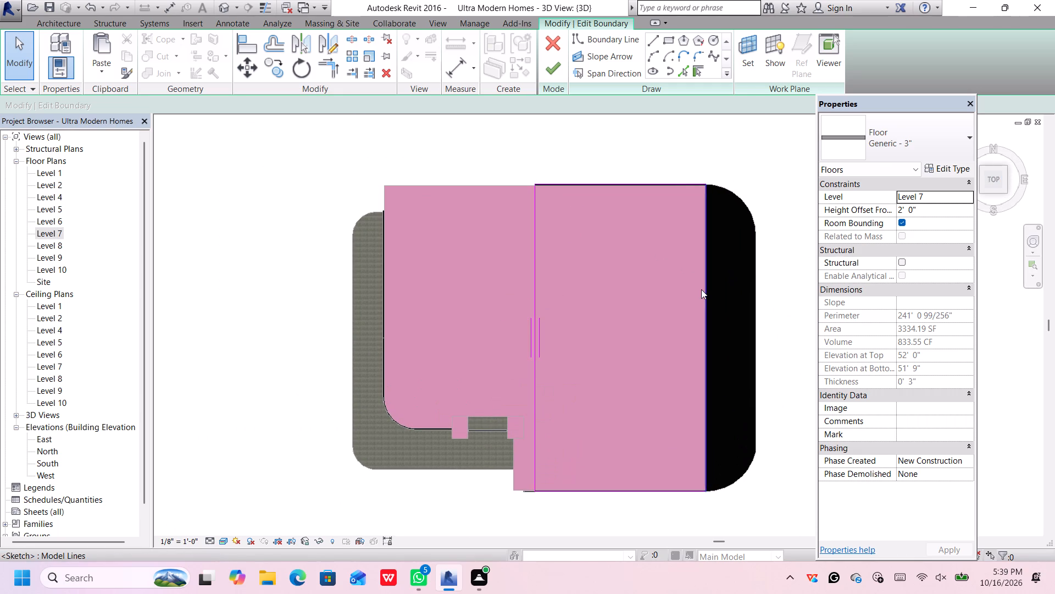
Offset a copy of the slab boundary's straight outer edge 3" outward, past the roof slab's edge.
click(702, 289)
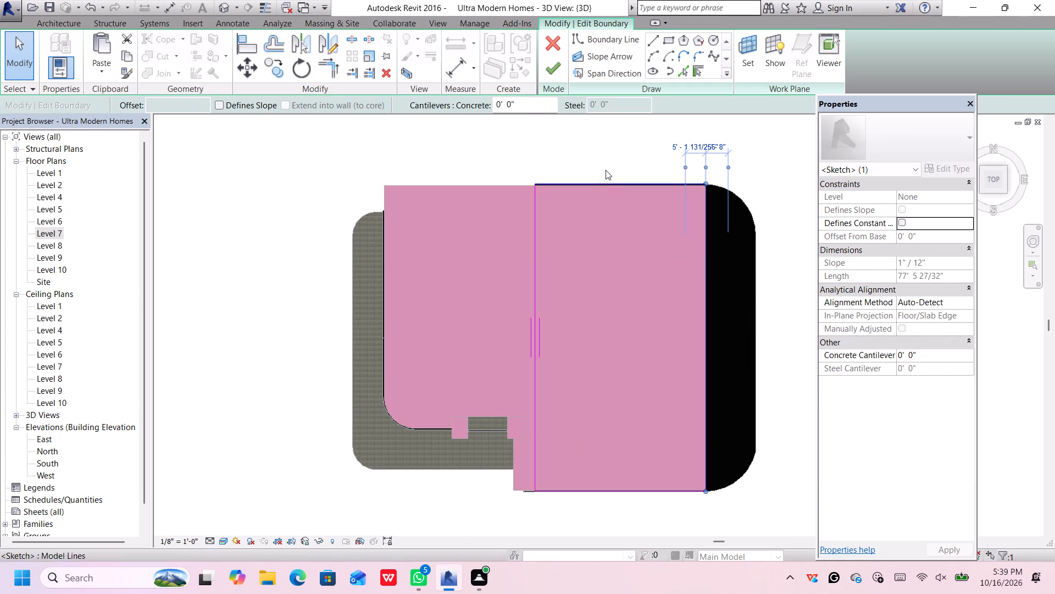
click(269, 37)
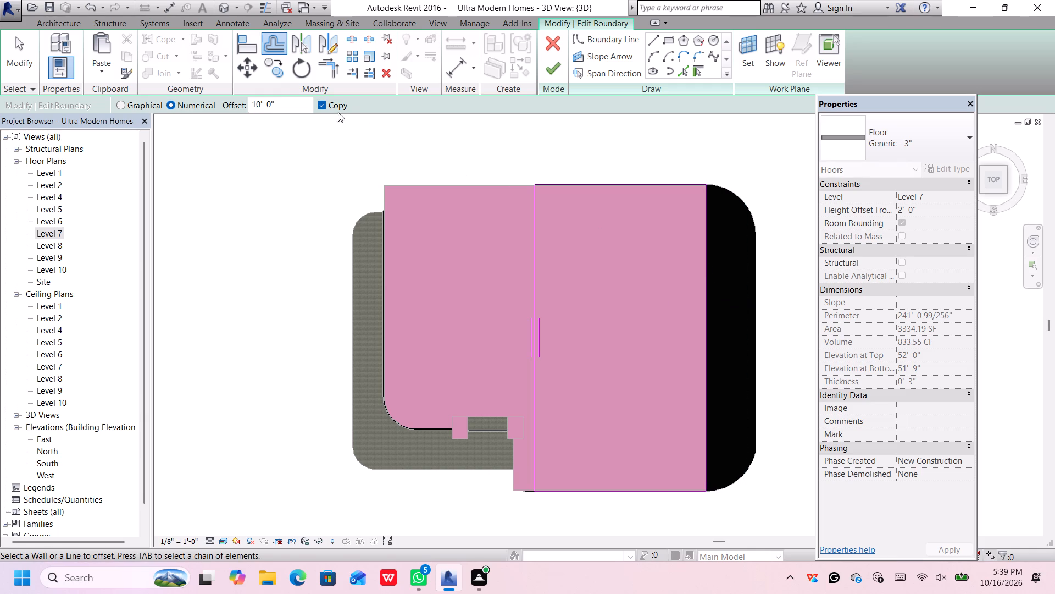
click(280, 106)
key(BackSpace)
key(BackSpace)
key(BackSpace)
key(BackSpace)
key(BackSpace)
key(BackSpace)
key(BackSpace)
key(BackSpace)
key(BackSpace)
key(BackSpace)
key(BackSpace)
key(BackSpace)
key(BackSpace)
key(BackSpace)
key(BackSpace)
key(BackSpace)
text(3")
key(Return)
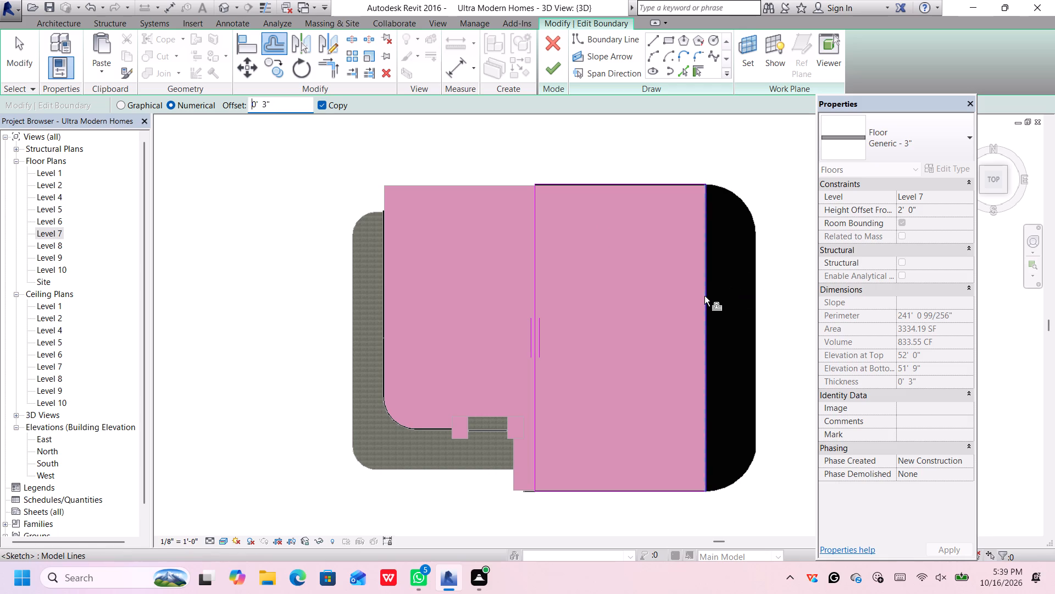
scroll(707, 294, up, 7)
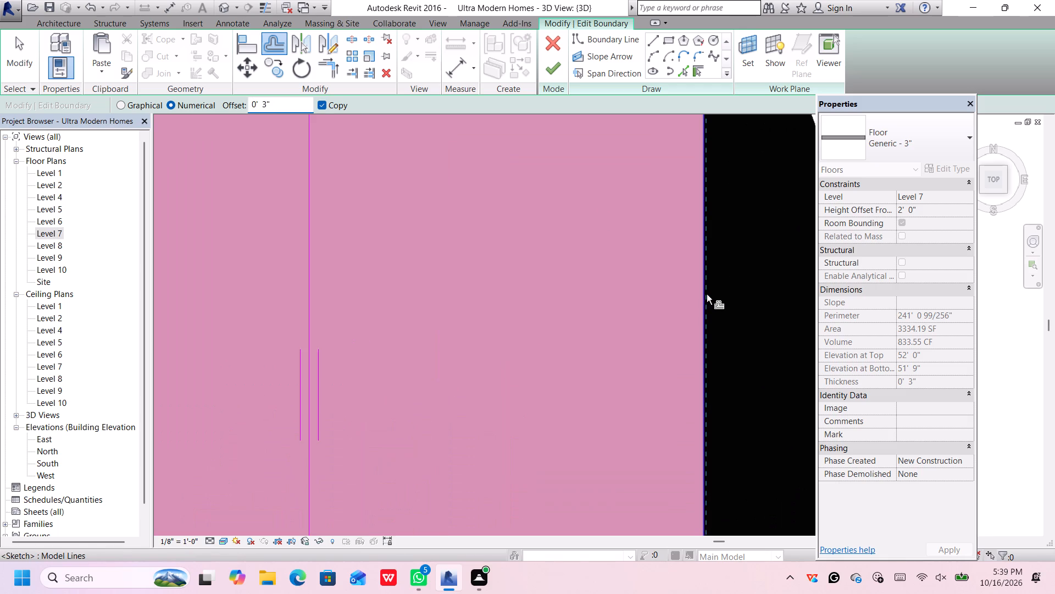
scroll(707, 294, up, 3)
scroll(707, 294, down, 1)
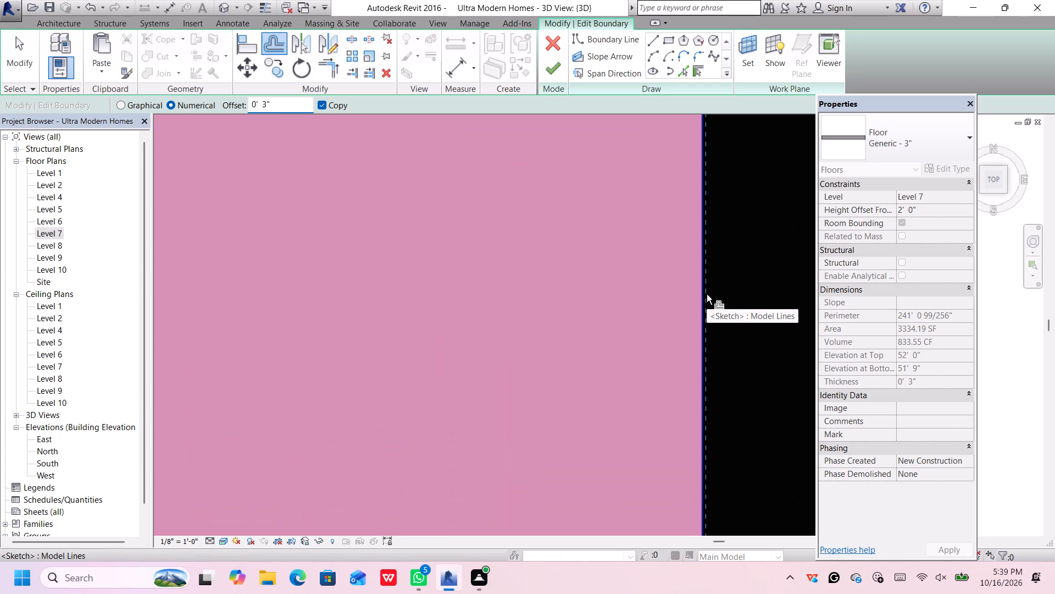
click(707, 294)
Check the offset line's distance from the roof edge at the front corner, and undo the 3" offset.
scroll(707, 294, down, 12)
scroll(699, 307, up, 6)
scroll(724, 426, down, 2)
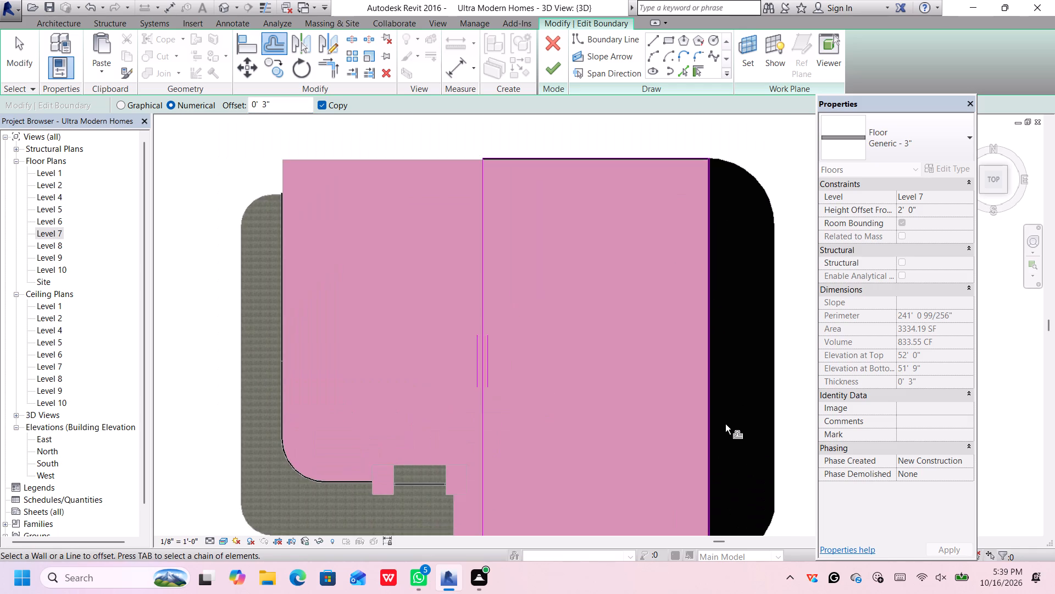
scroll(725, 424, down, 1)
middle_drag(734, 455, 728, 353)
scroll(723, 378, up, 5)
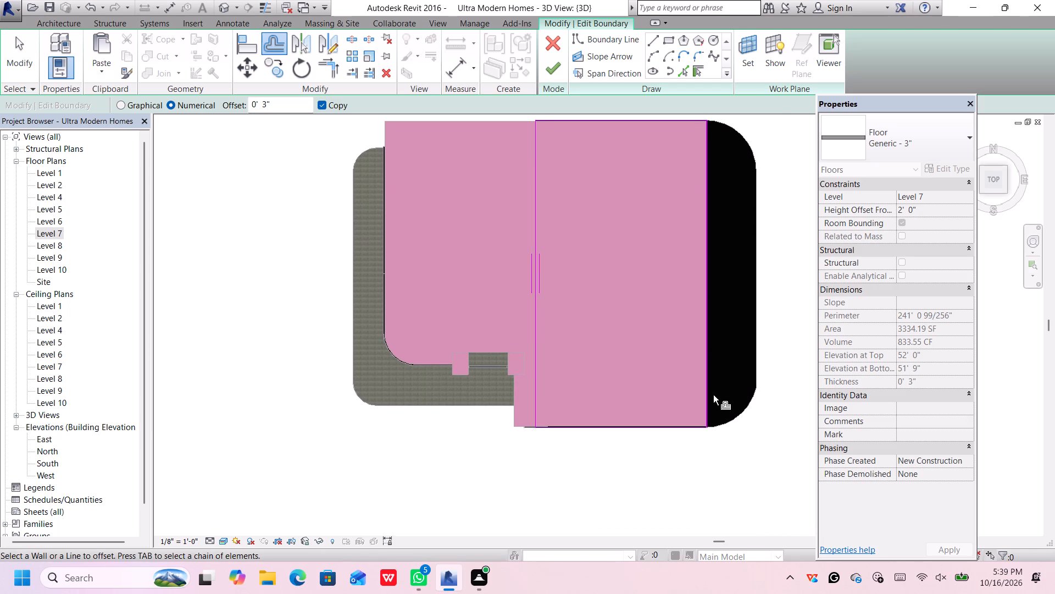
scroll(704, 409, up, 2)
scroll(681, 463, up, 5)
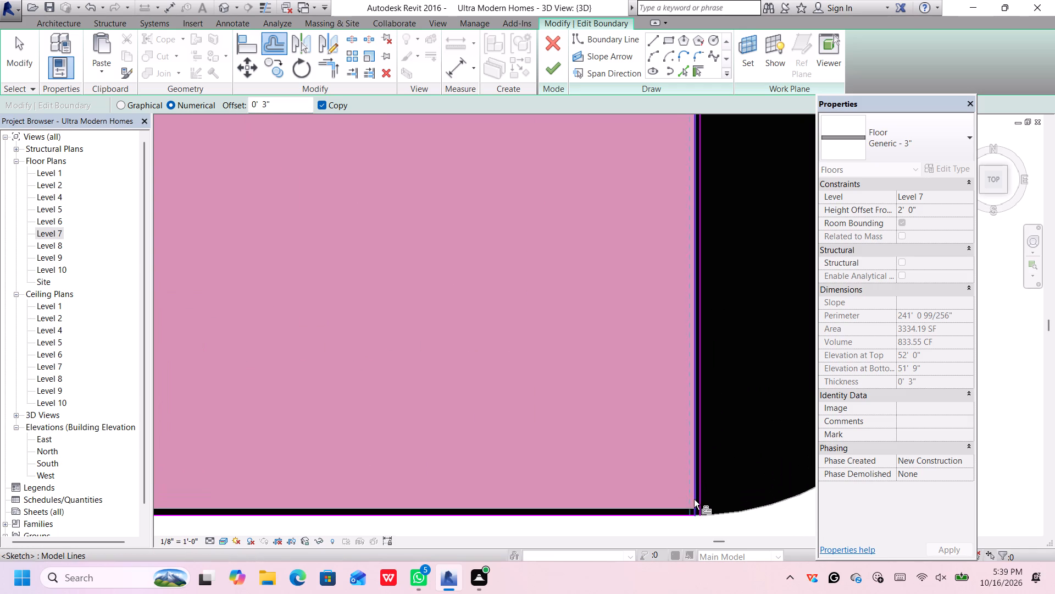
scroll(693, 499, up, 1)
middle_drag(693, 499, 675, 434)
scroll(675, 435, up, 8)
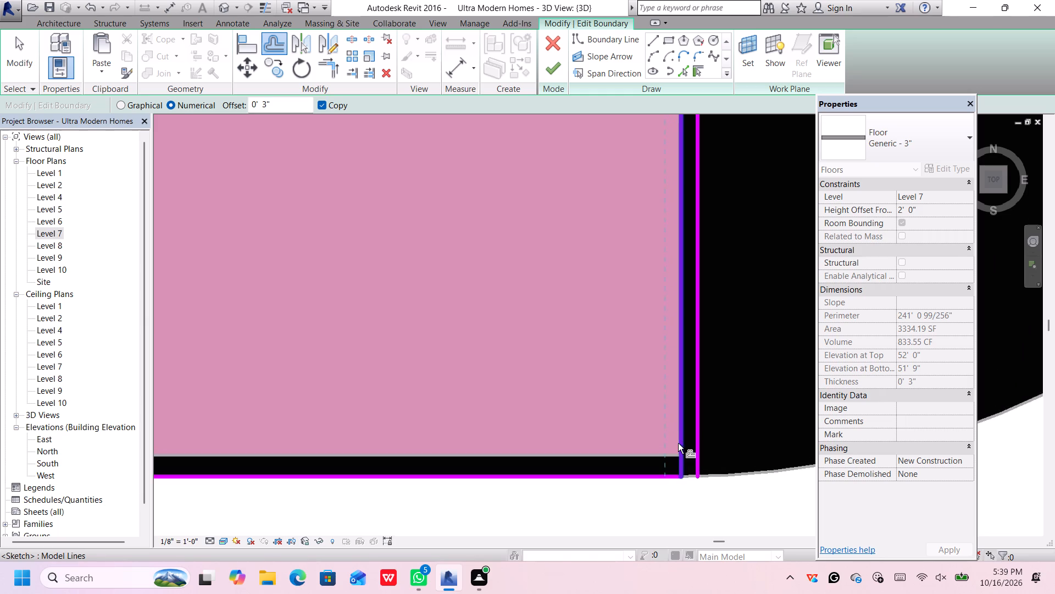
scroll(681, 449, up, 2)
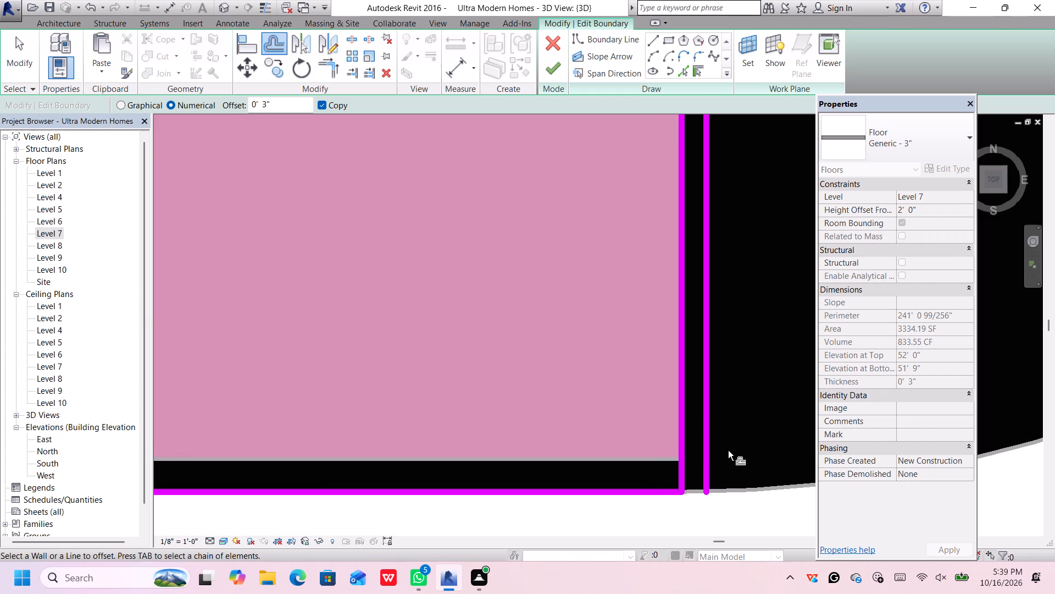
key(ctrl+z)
Offset a copy of the slab boundary's straight outer edge 4" outward, past the roof slab's edge.
scroll(673, 365, down, 3)
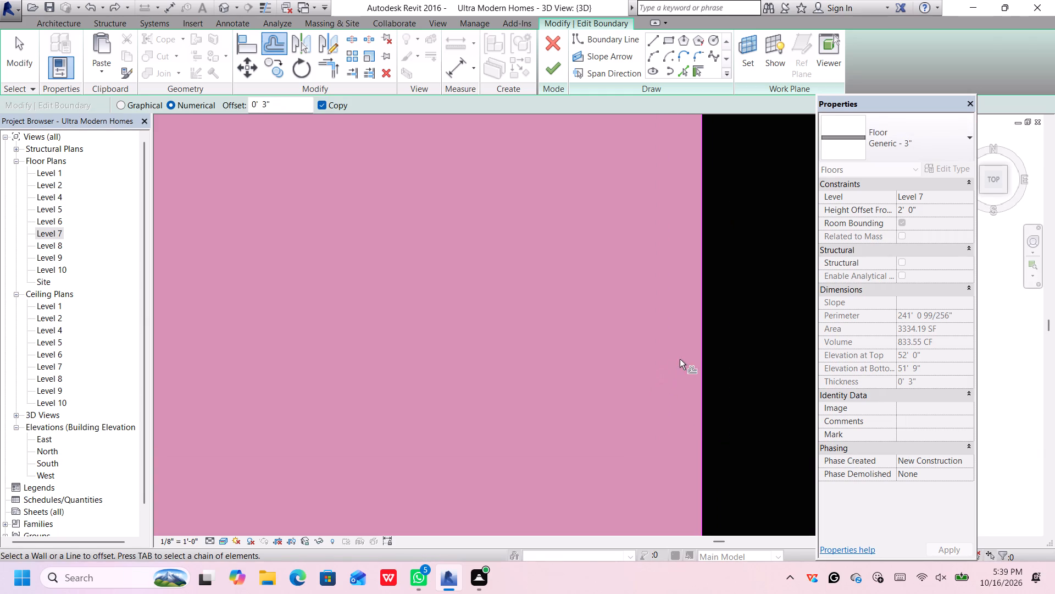
scroll(680, 359, down, 8)
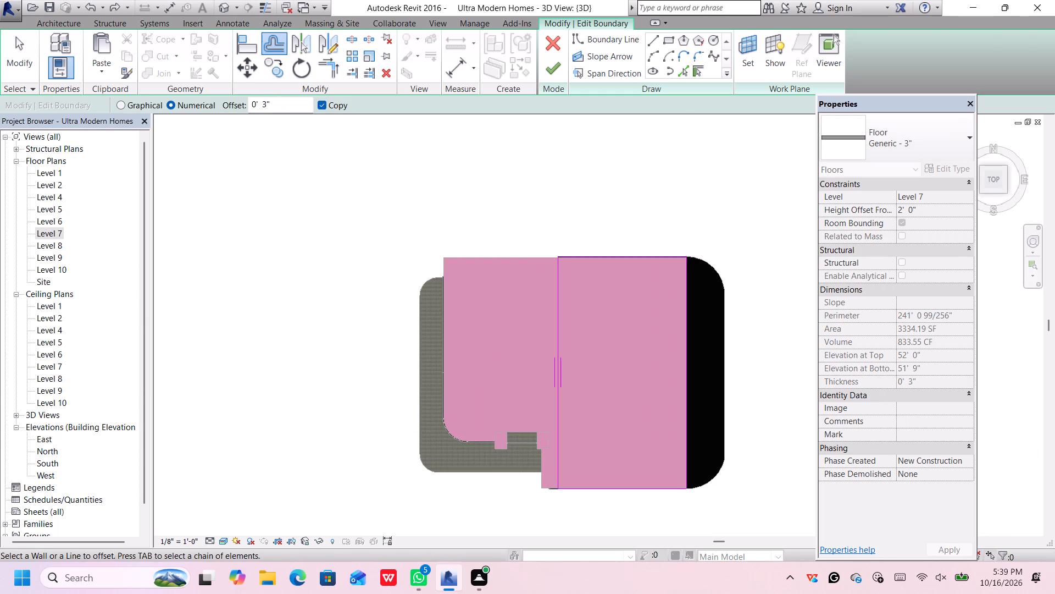
click(283, 102)
key(BackSpace)
key(BackSpace)
key(BackSpace)
key(BackSpace)
key(BackSpace)
key(BackSpace)
key(BackSpace)
key(BackSpace)
key(BackSpace)
key(BackSpace)
key(BackSpace)
text(4")
key(Return)
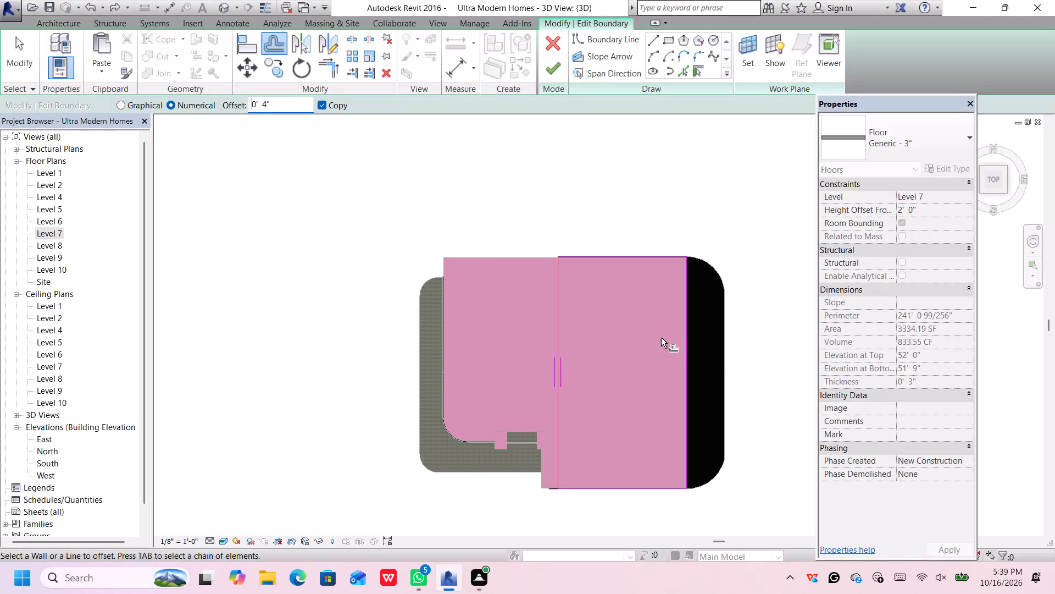
scroll(688, 339, up, 11)
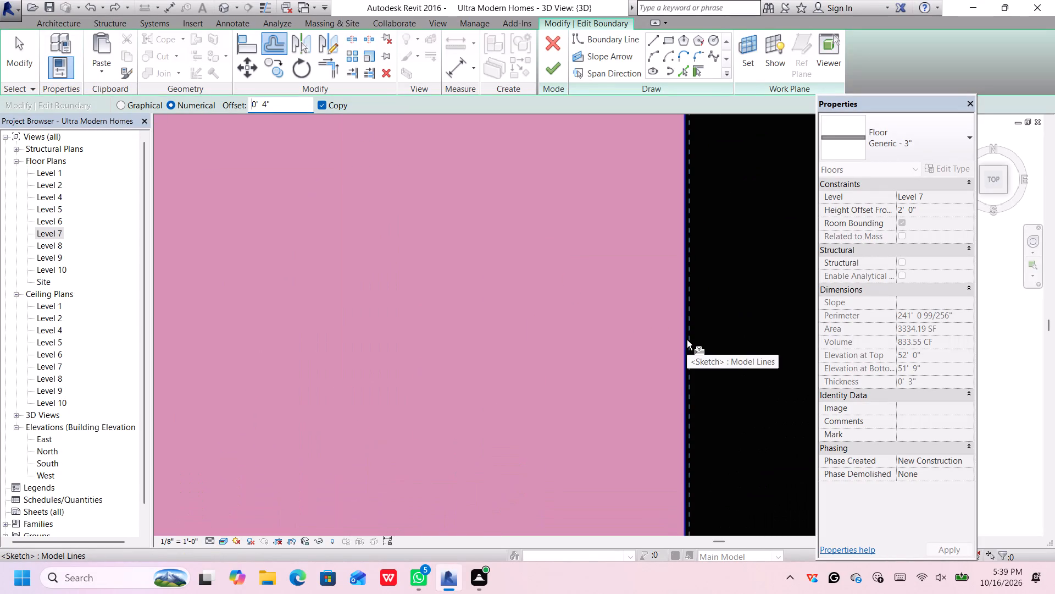
click(687, 340)
scroll(687, 340, down, 7)
scroll(769, 214, up, 1)
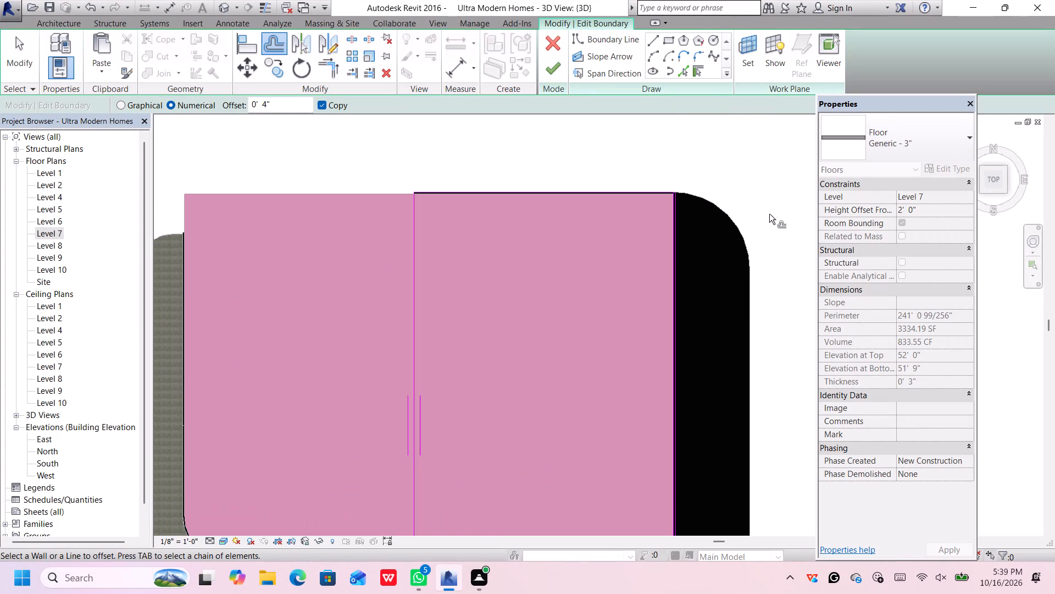
key(space)
key(space)
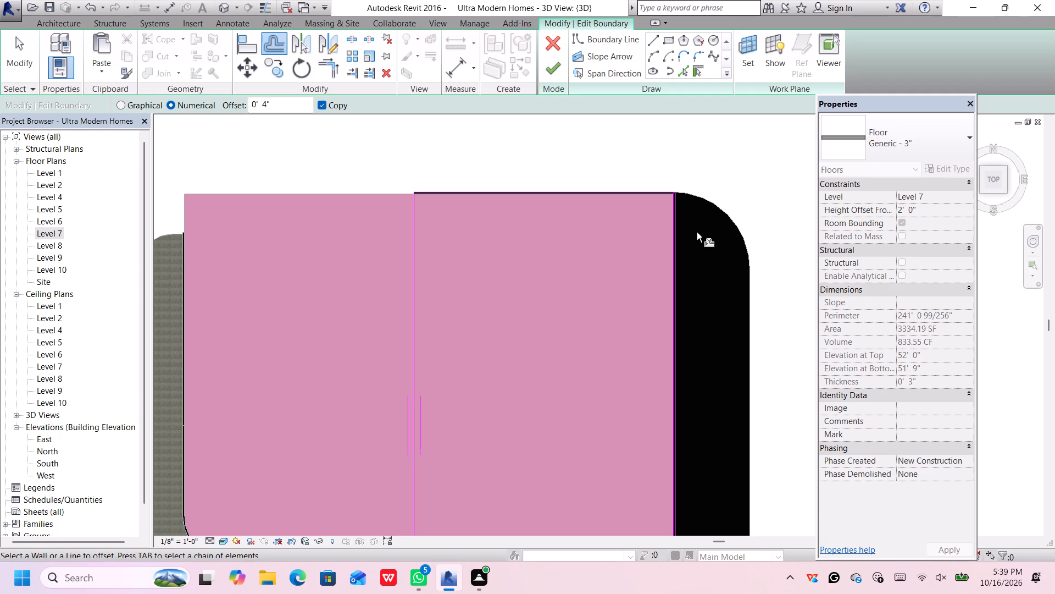
key(Escape)
Delete the original straight outer boundary line that lies on the roof slab's edge.
click(670, 242)
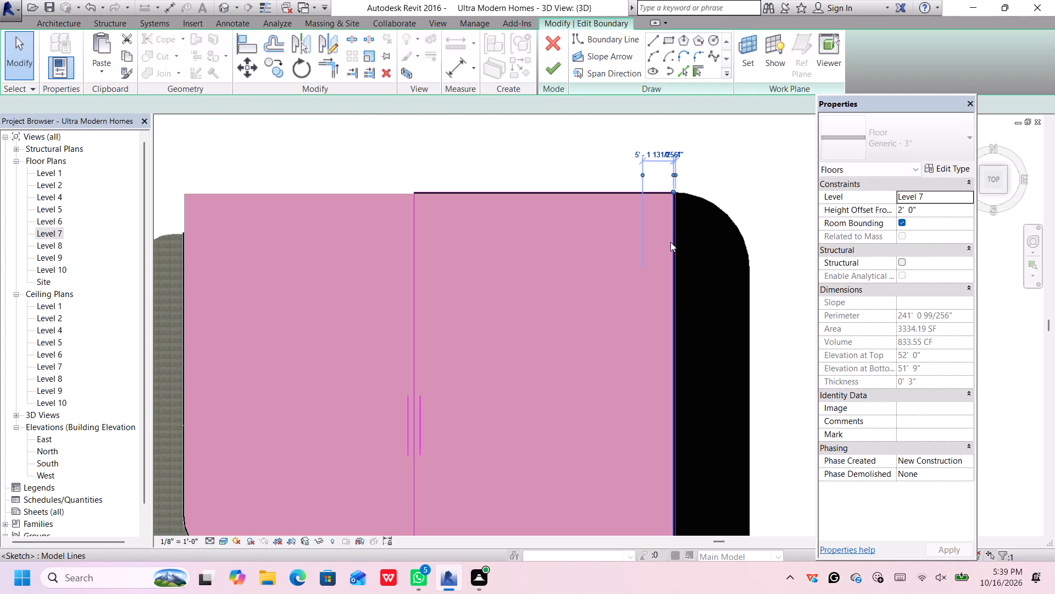
key(Delete)
Extend the north boundary edge to the end of the offset line, making it about 43'-4" long.
scroll(676, 204, up, 8)
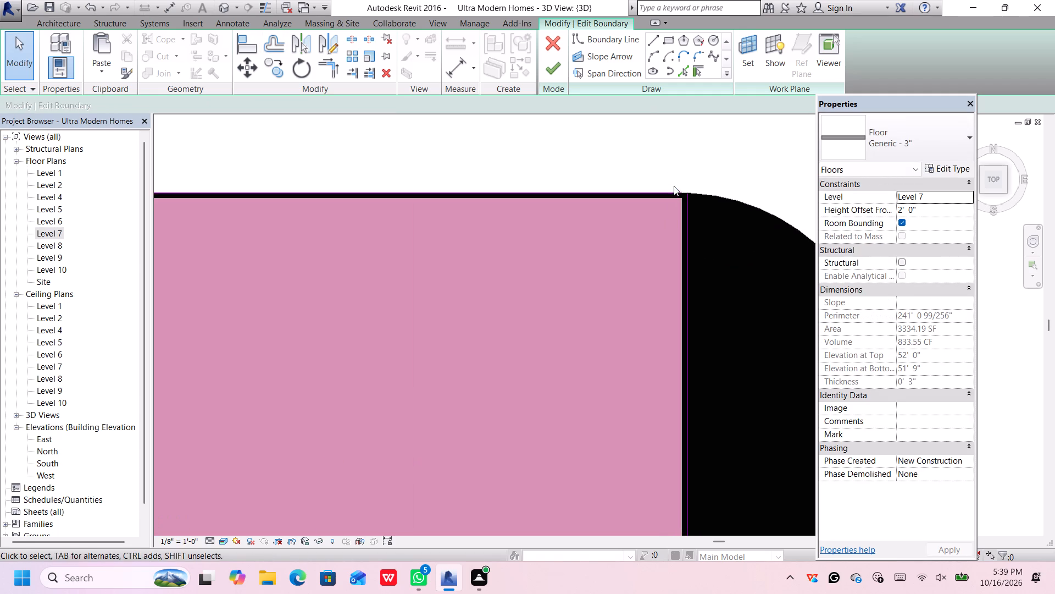
scroll(674, 186, up, 13)
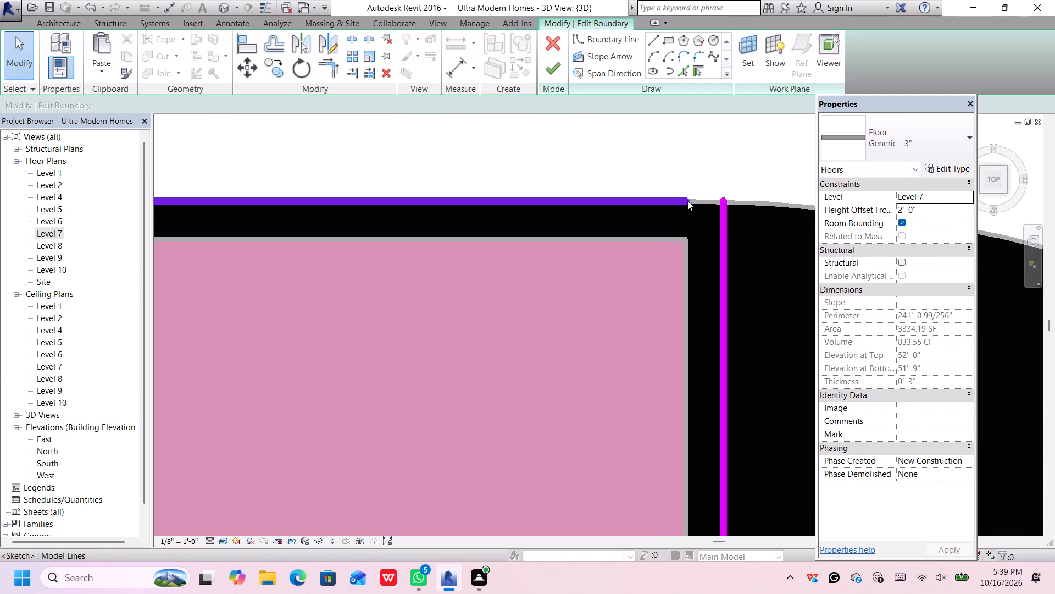
click(686, 201)
drag(686, 201, 724, 202)
scroll(723, 214, down, 20)
scroll(723, 214, down, 10)
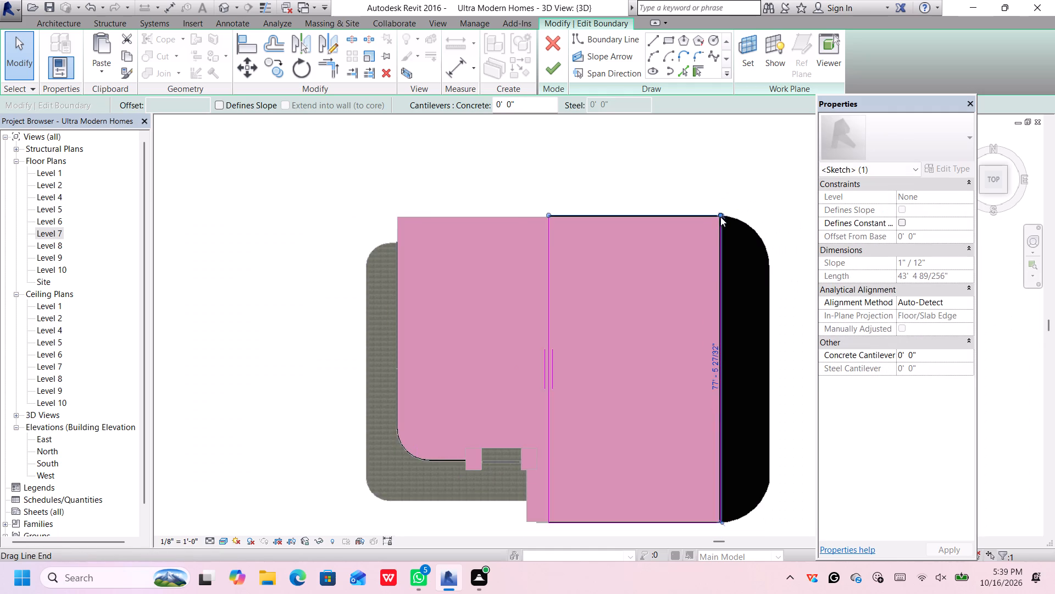
Extend the south boundary edge to the offset line's other end, making it about 43'-4" long.
scroll(739, 473, up, 7)
scroll(708, 268, up, 5)
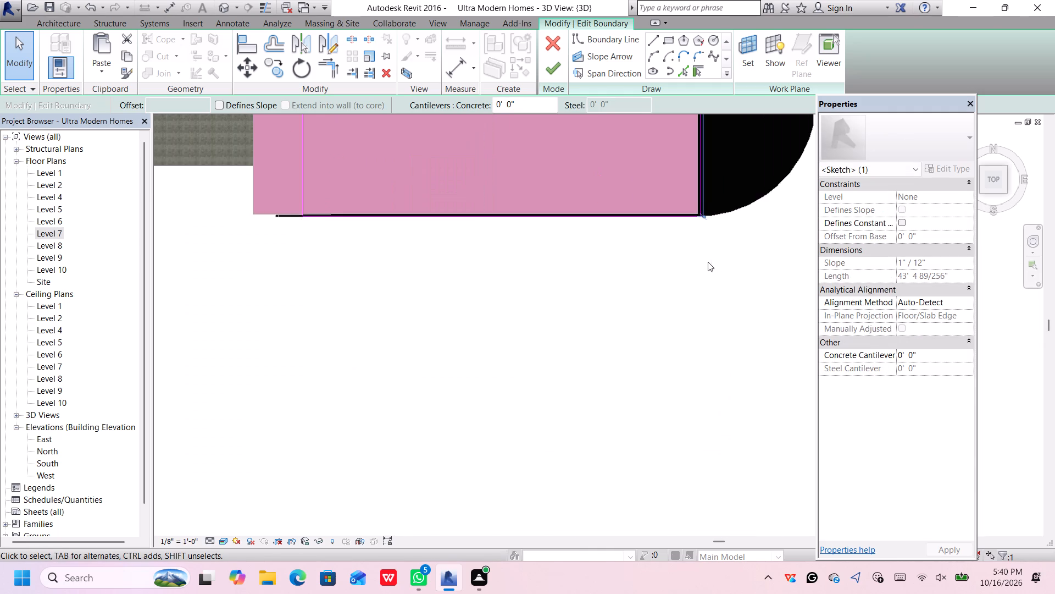
scroll(681, 185, up, 10)
scroll(734, 291, up, 3)
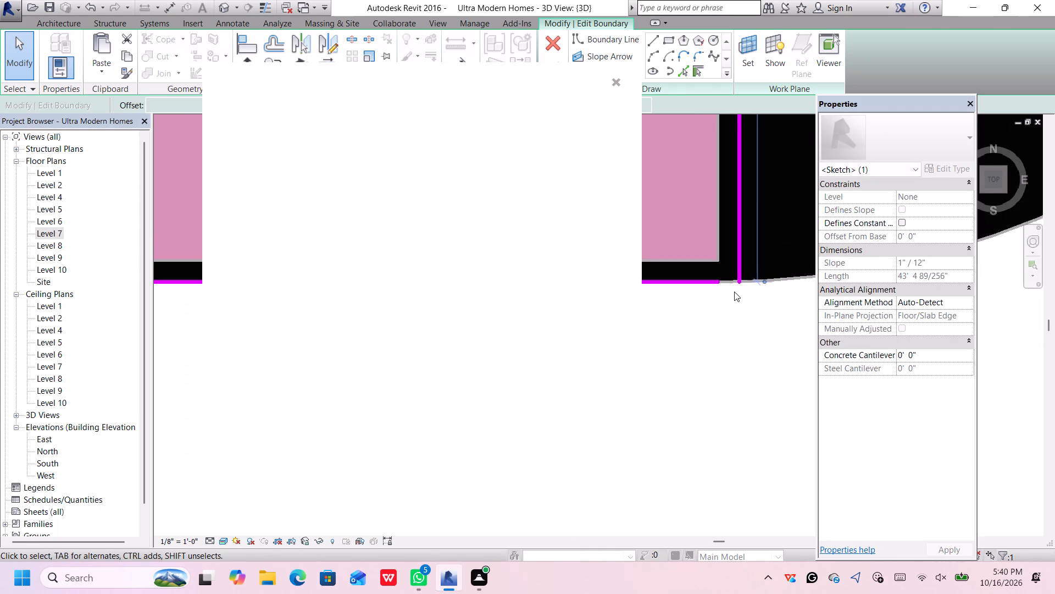
scroll(734, 291, up, 6)
click(707, 273)
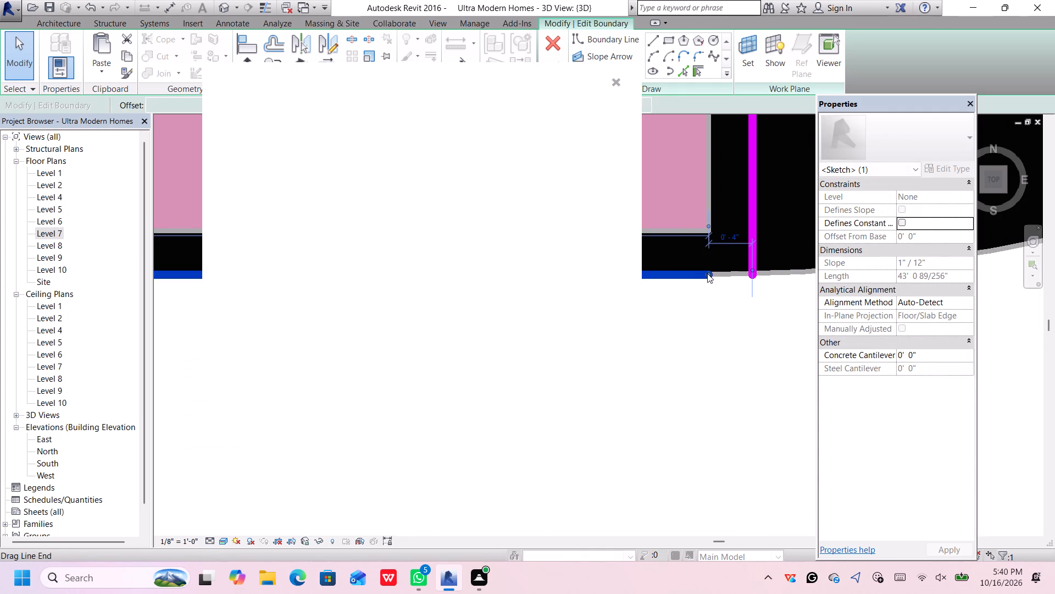
drag(707, 273, 751, 268)
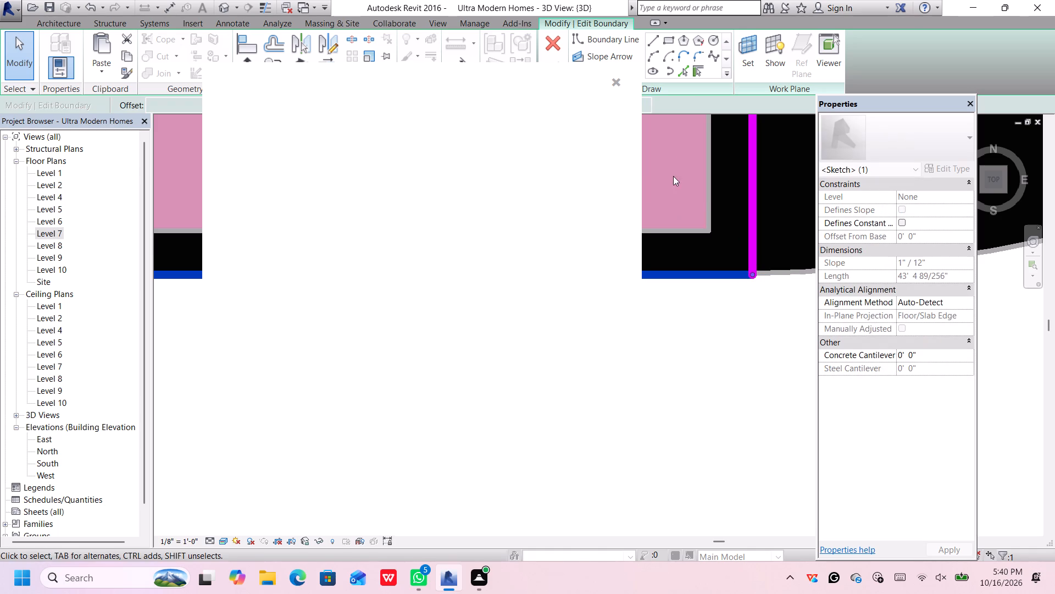
click(618, 87)
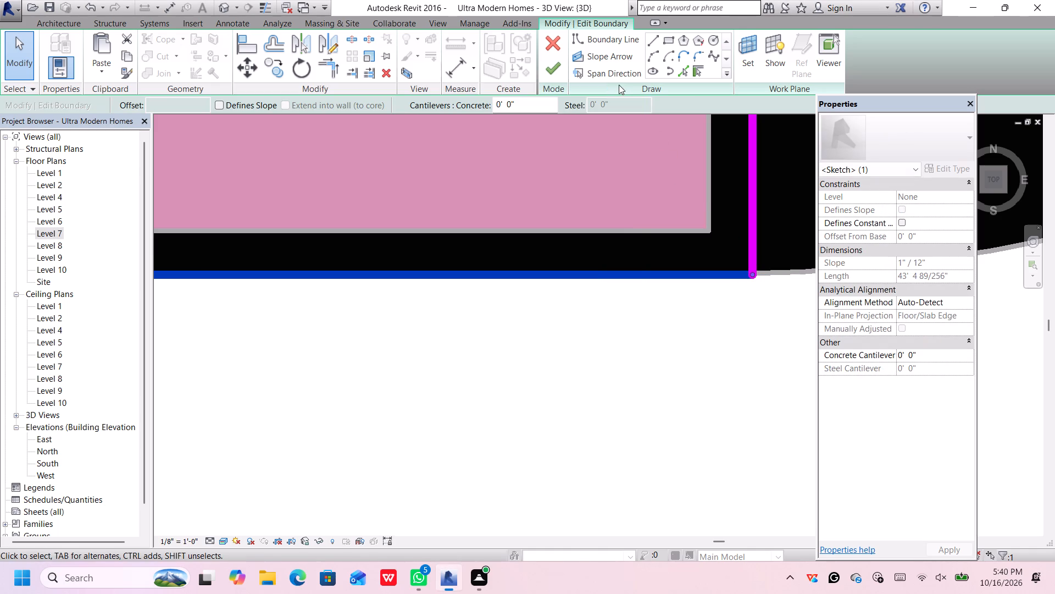
Finish the thin 3" slab's boundary edit and return to an angled 3D view of the roof.
scroll(692, 348, down, 7)
scroll(692, 343, down, 15)
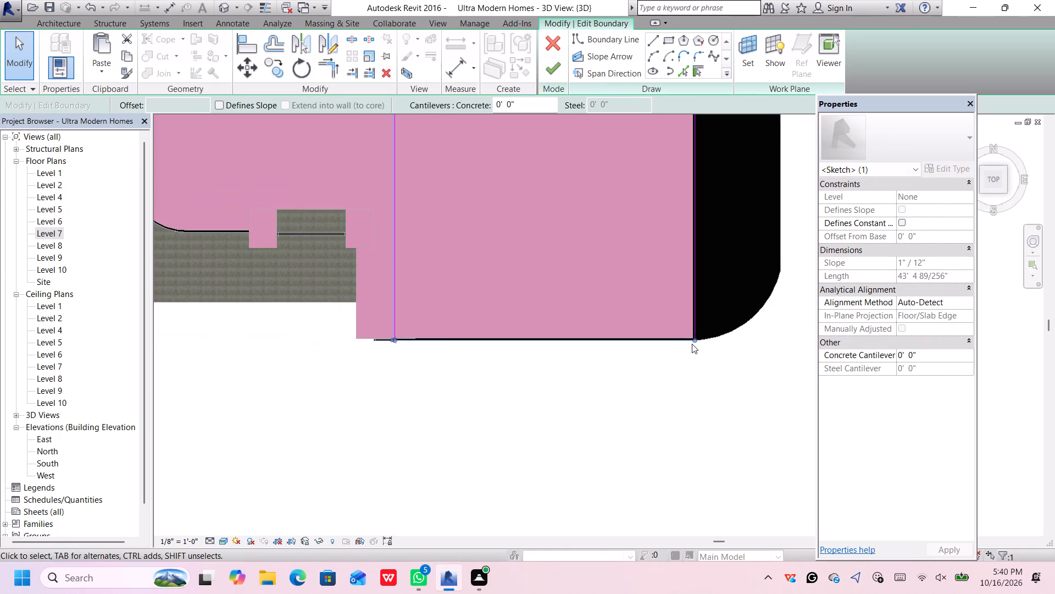
scroll(692, 344, down, 6)
click(786, 232)
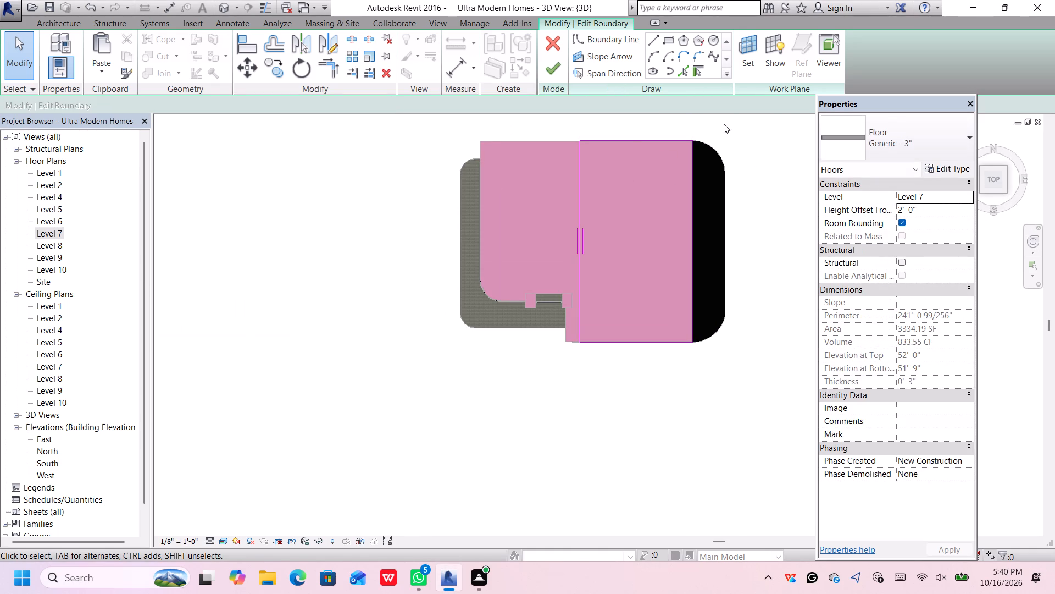
middle_drag(724, 122, 721, 150)
click(547, 69)
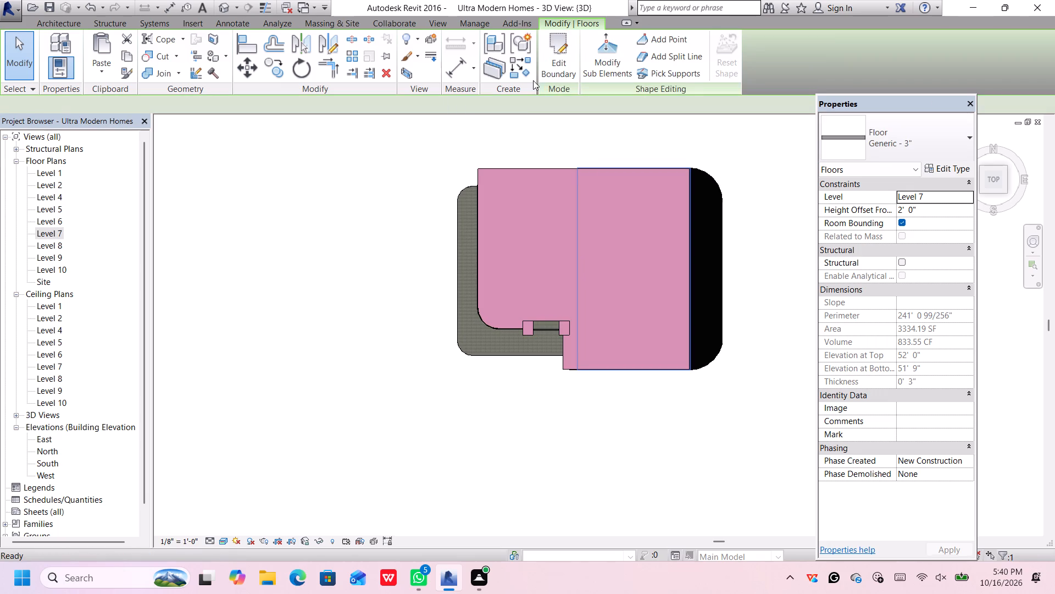
click(981, 192)
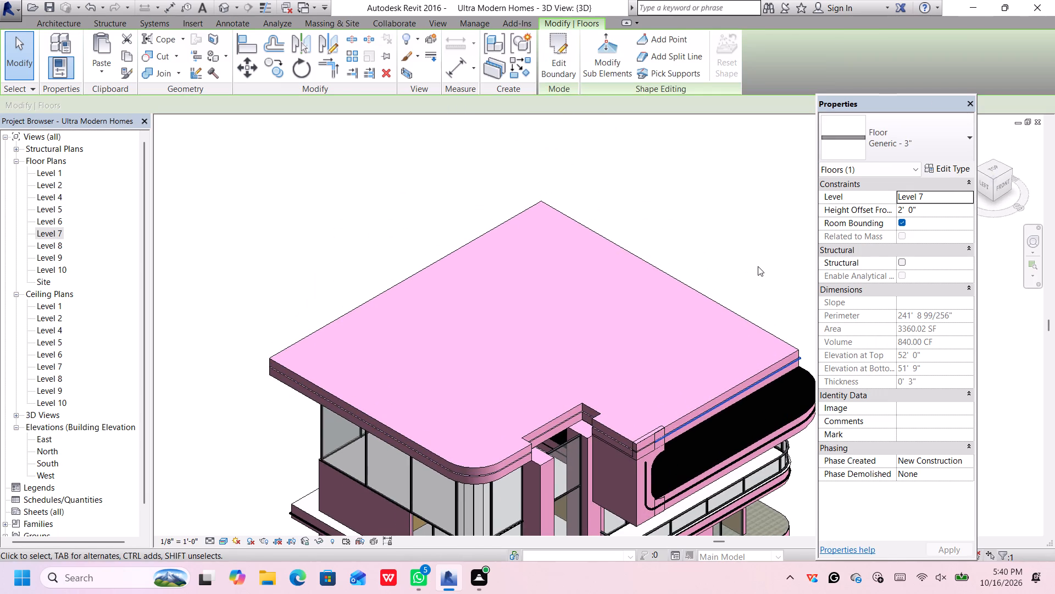
Reopen the thin 3" floor slab's boundary in top view and delete its straight west edge across the middle of the roof.
click(758, 266)
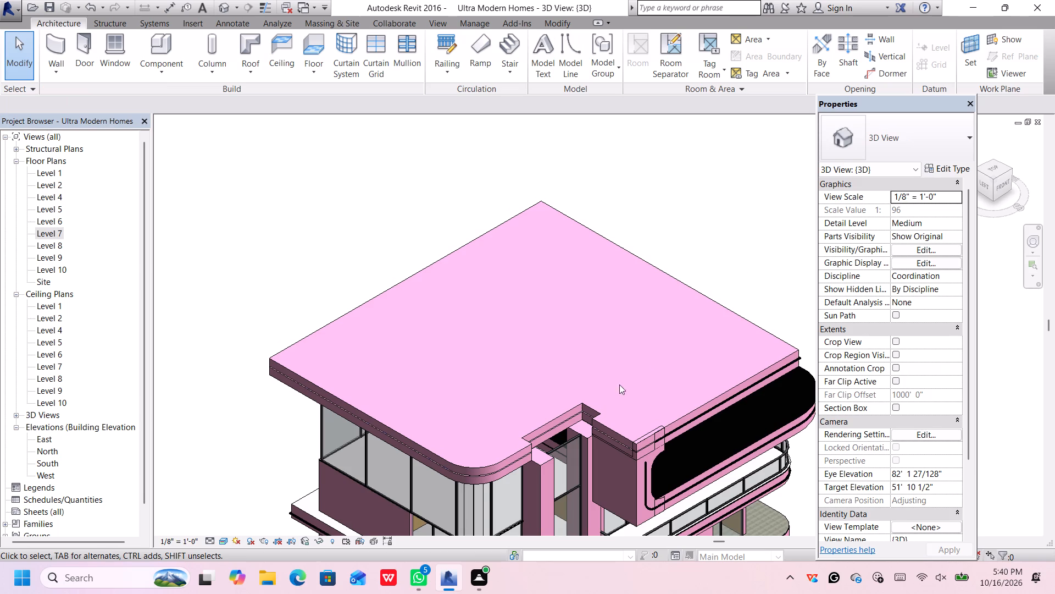
scroll(474, 472, up, 6)
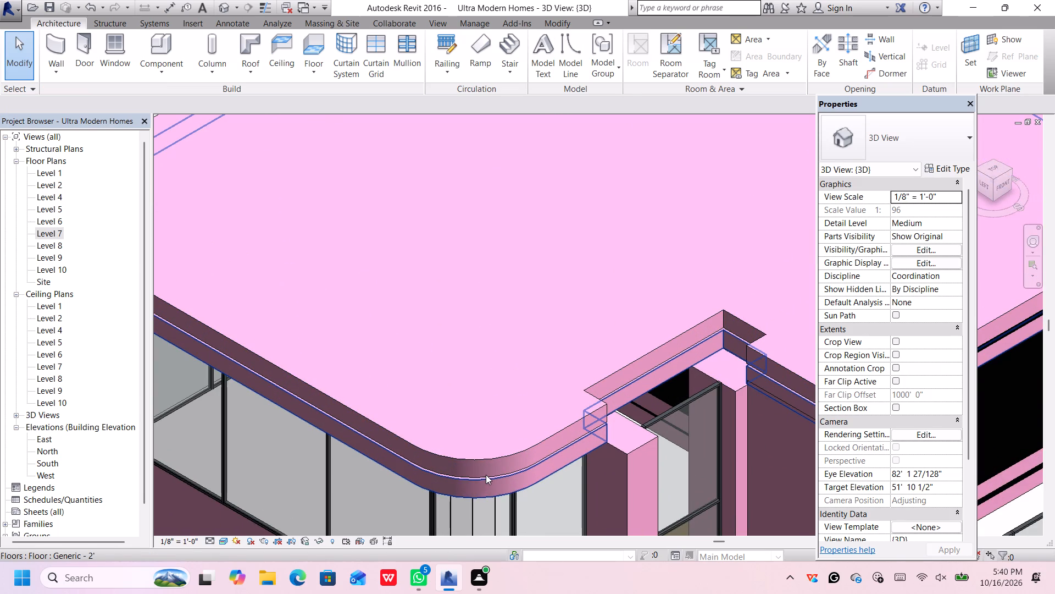
scroll(486, 475, down, 6)
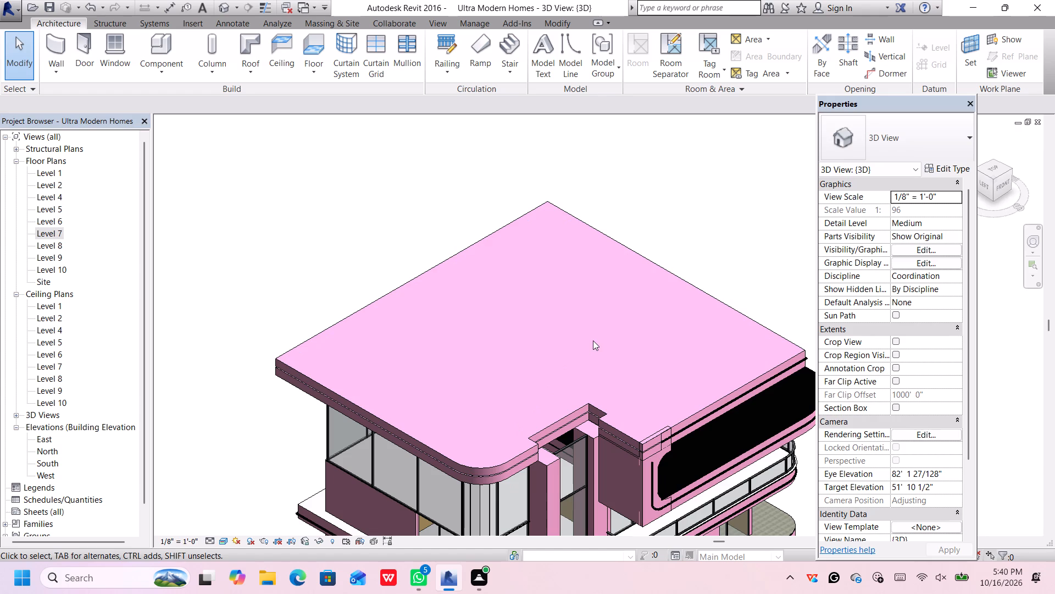
click(749, 391)
double_click(751, 392)
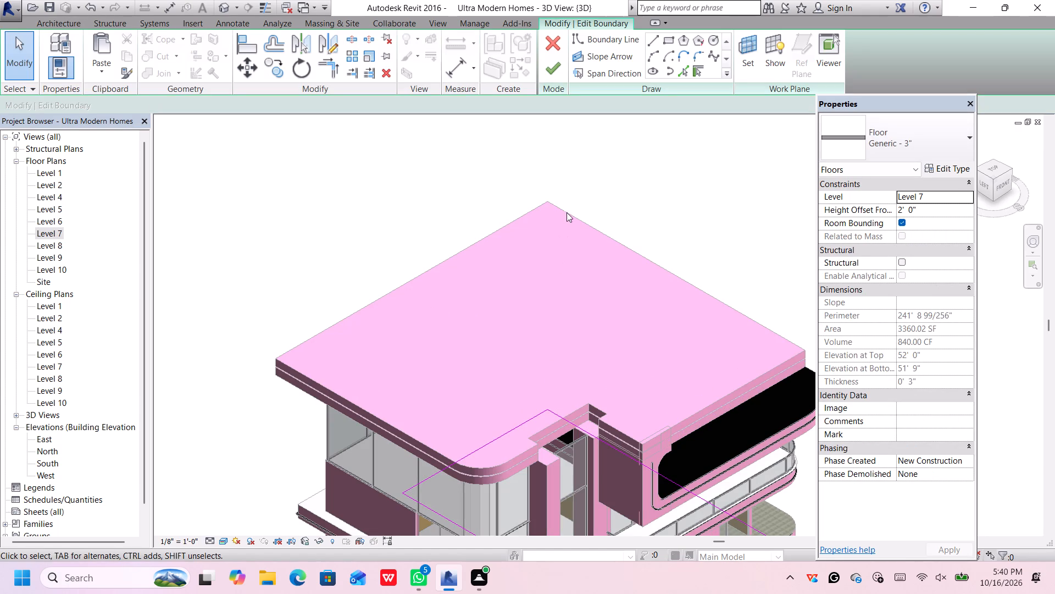
click(995, 170)
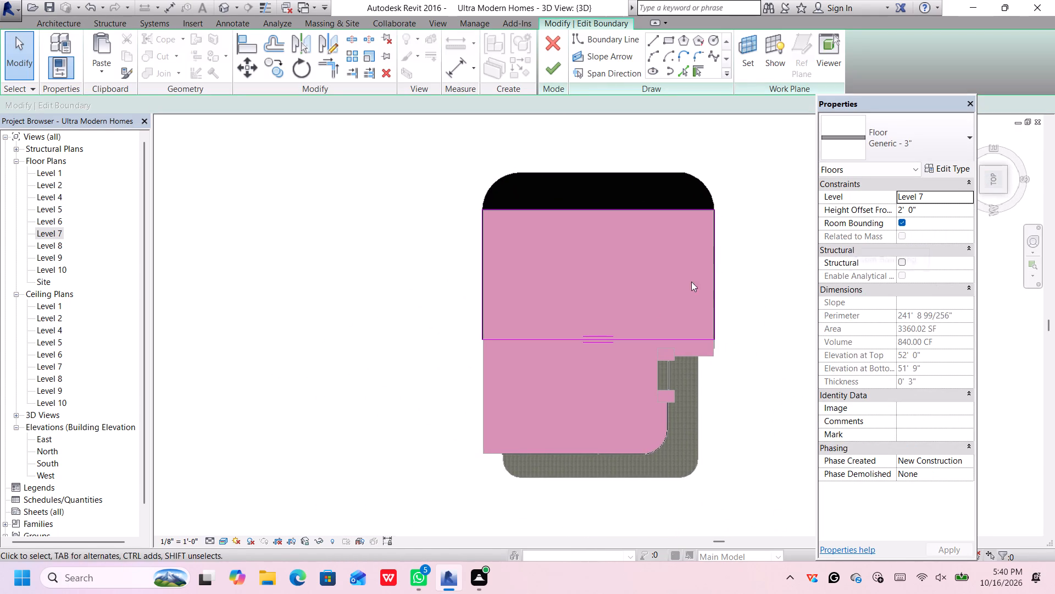
scroll(636, 342, up, 1)
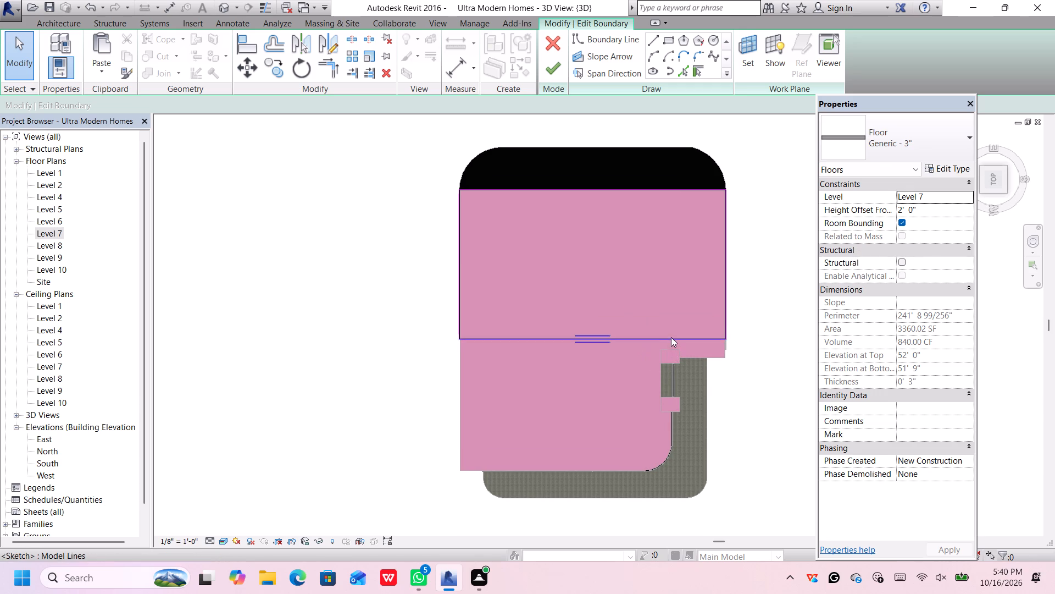
click(671, 337)
key(Delete)
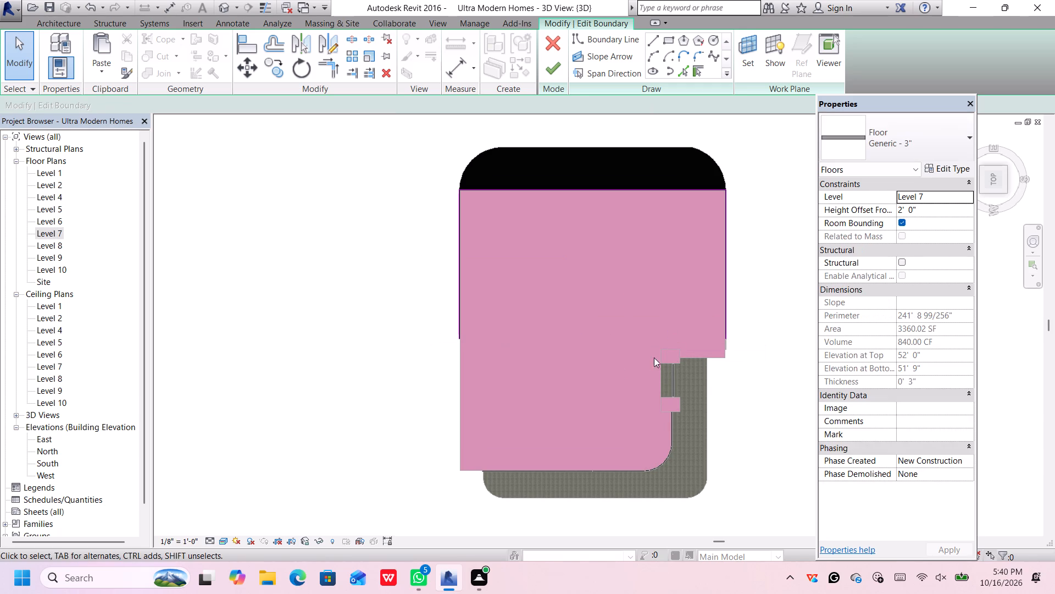
Draw a straight boundary line about 38' long westward from the north edge's open end to just outside the roof's northwest corner.
scroll(709, 358, up, 5)
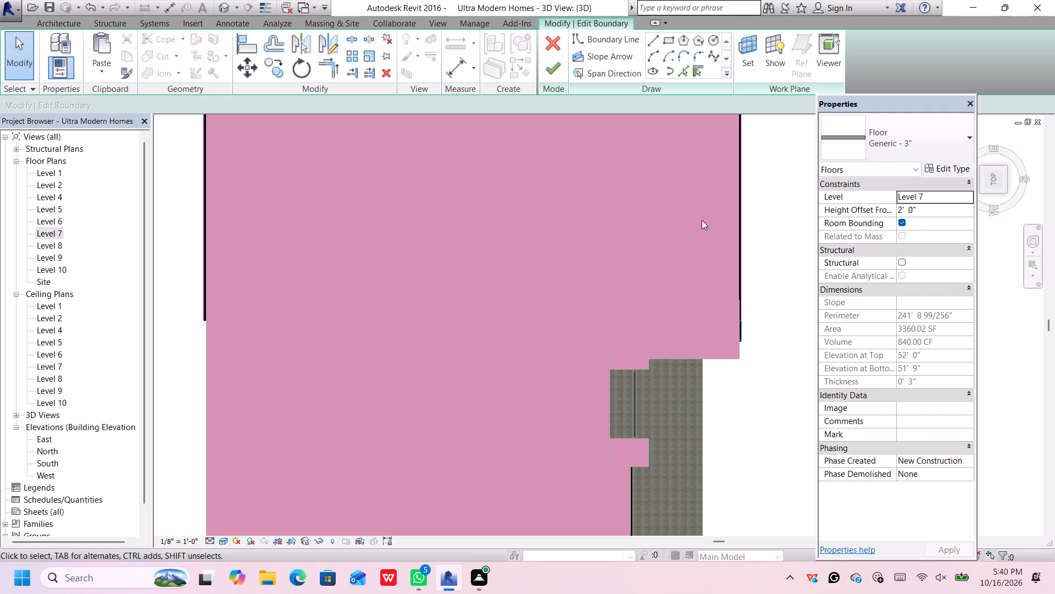
click(648, 38)
scroll(201, 360, down, 4)
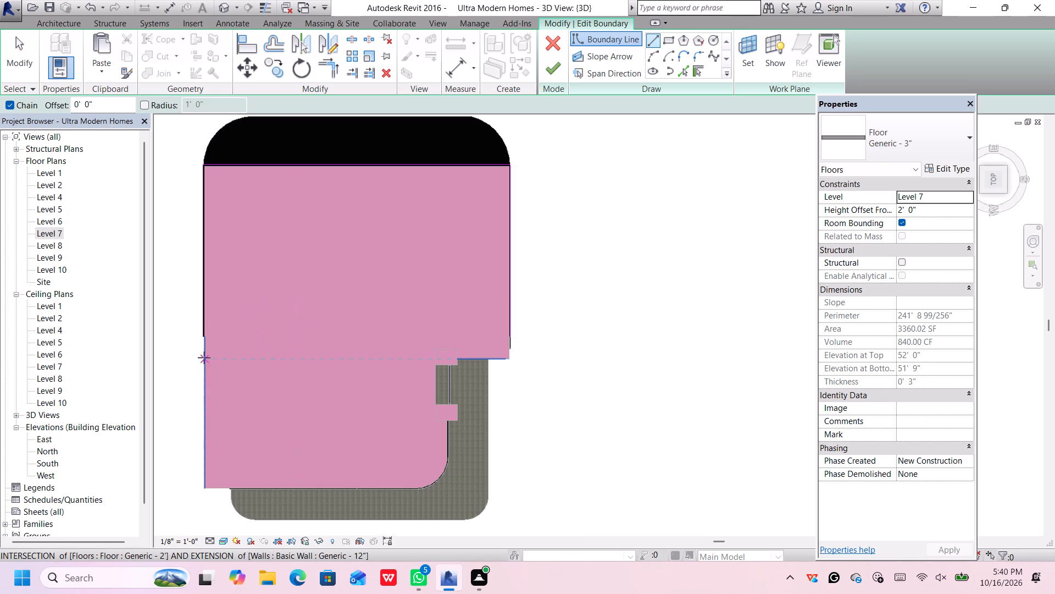
scroll(200, 331, up, 8)
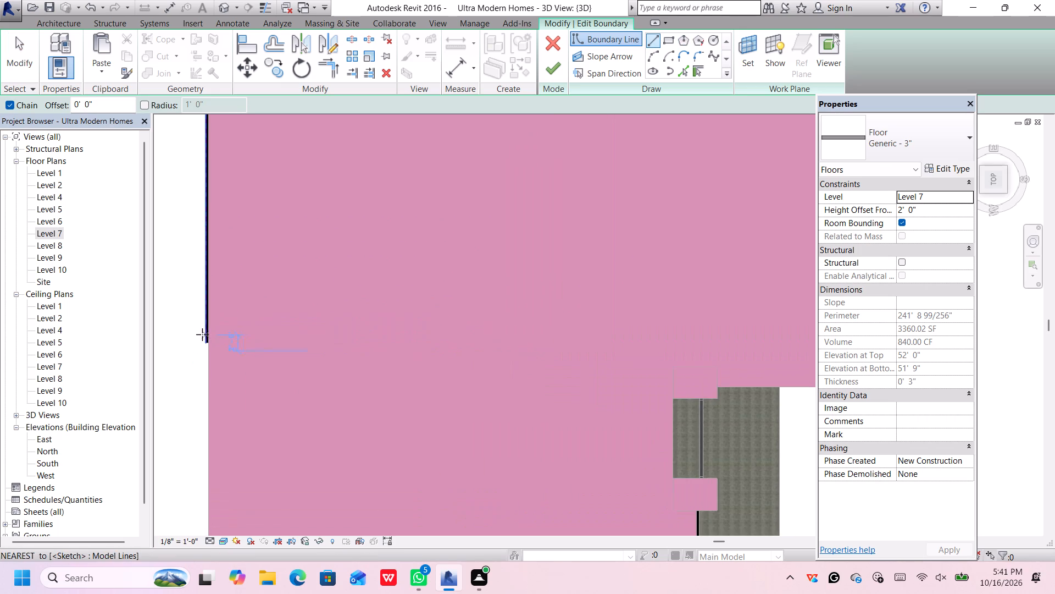
scroll(202, 334, up, 9)
click(222, 364)
scroll(222, 368, down, 2)
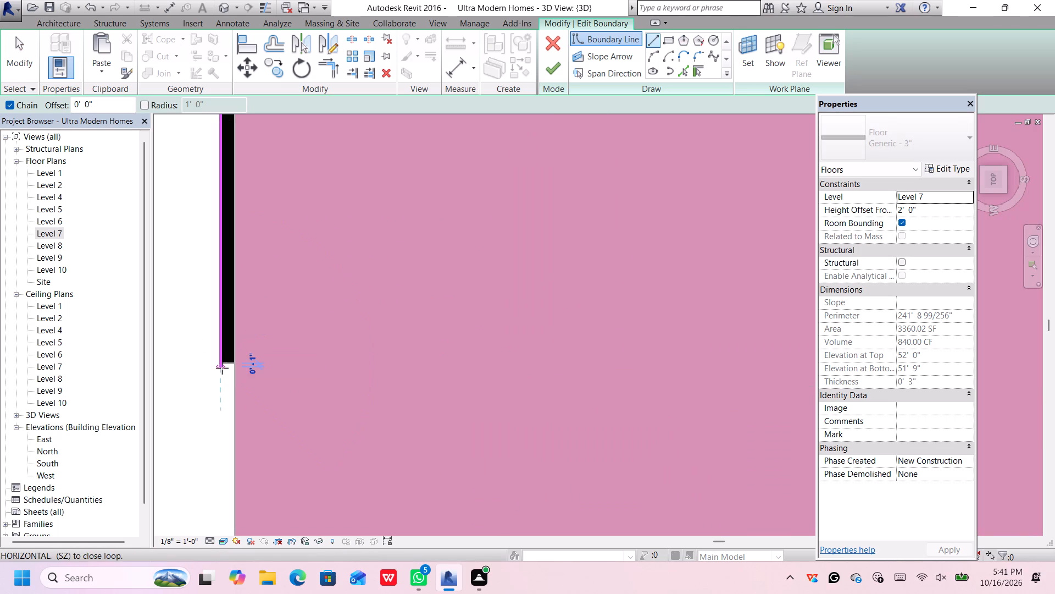
scroll(222, 368, down, 15)
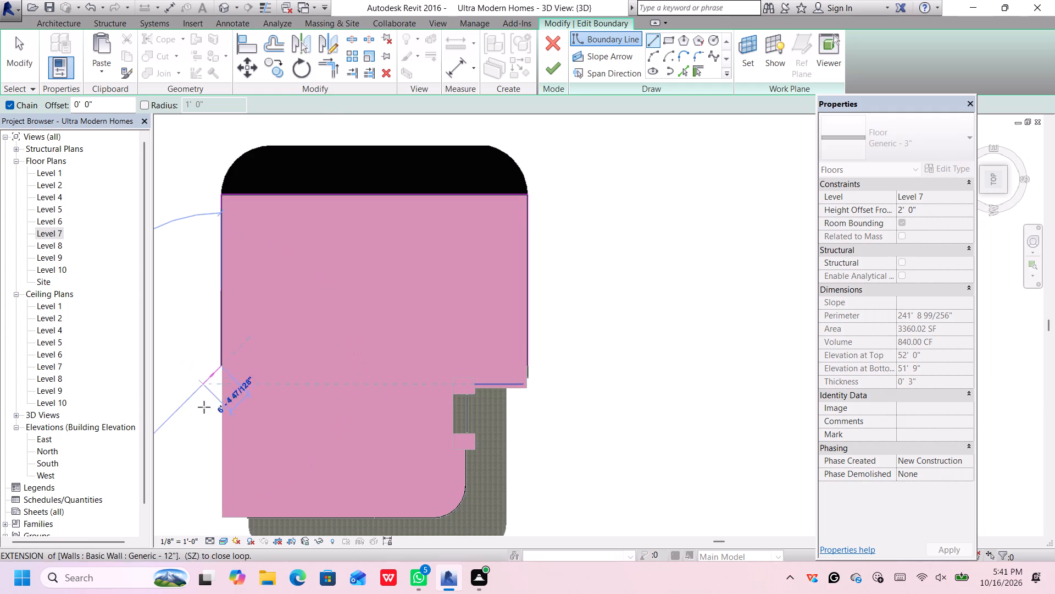
scroll(208, 510, up, 1)
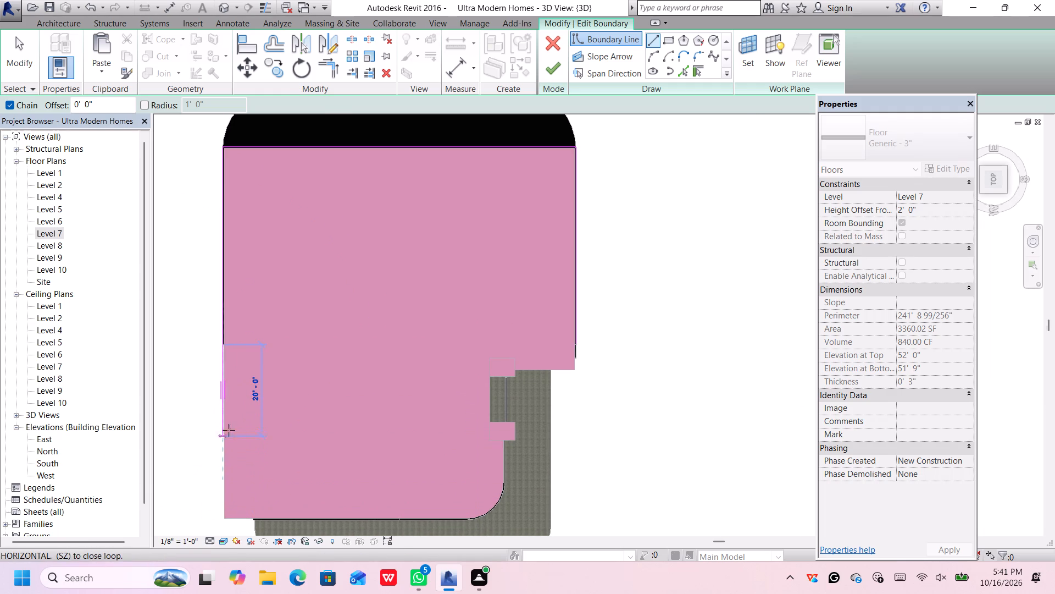
scroll(216, 479, down, 5)
scroll(217, 505, up, 3)
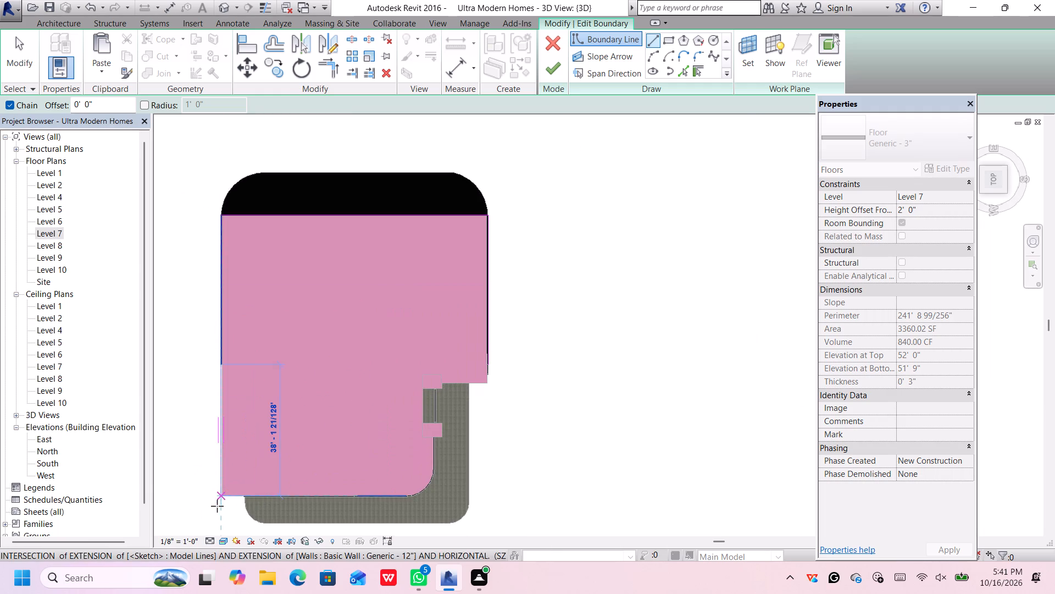
scroll(217, 506, up, 16)
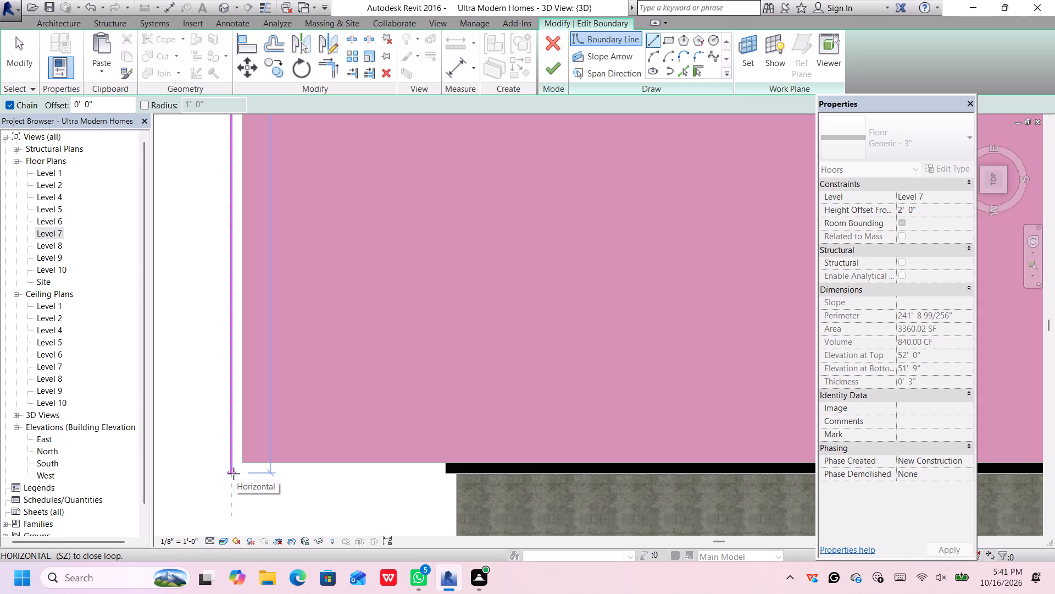
click(234, 472)
Continue the boundary south along the outside of the roof's west edge, about 53'-11" long, to the rounded corner's start.
scroll(372, 482, down, 7)
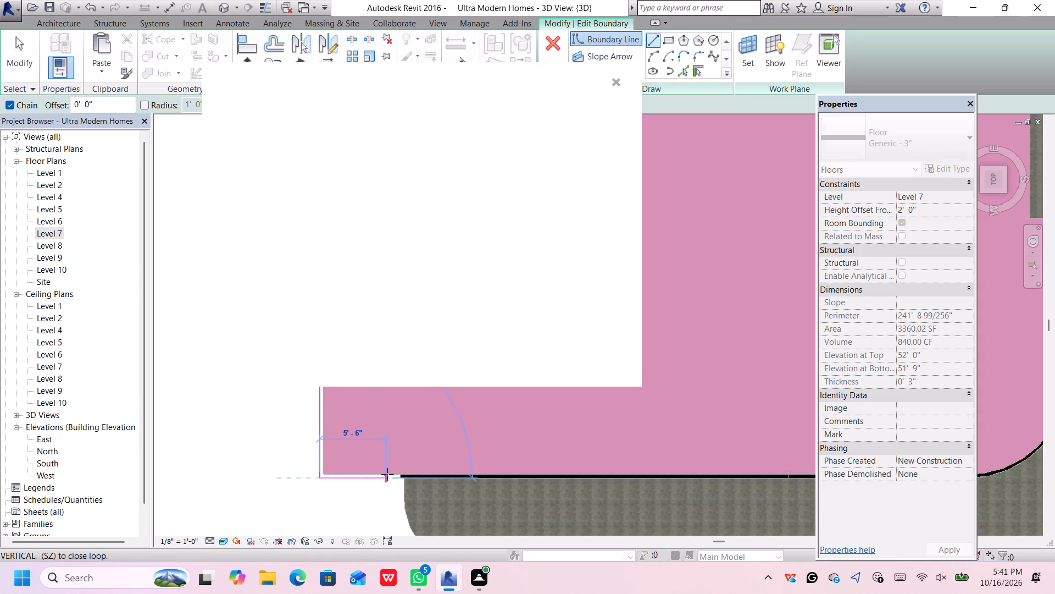
scroll(390, 474, down, 5)
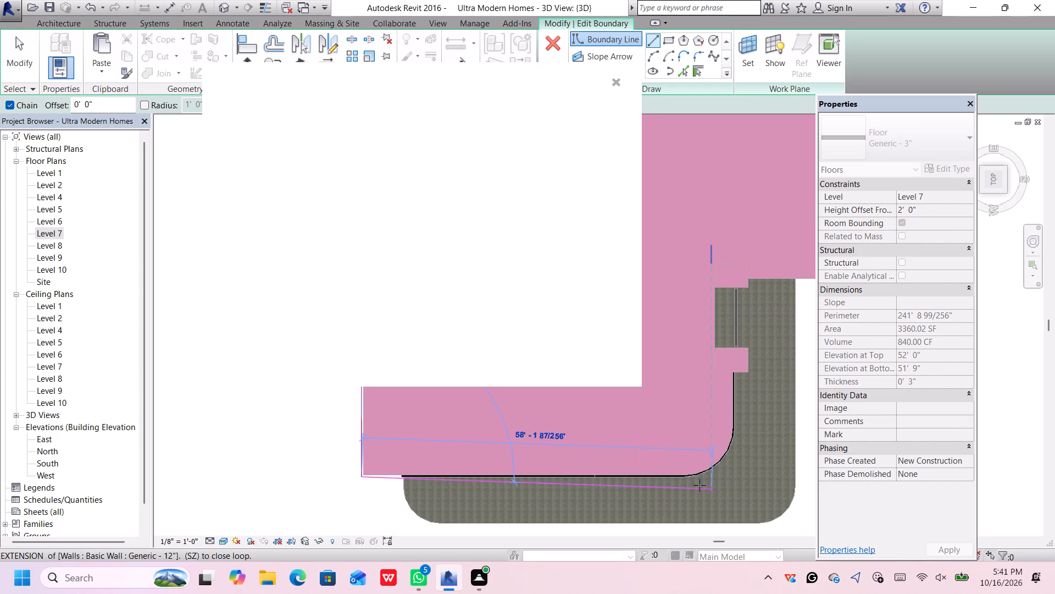
scroll(696, 481, up, 8)
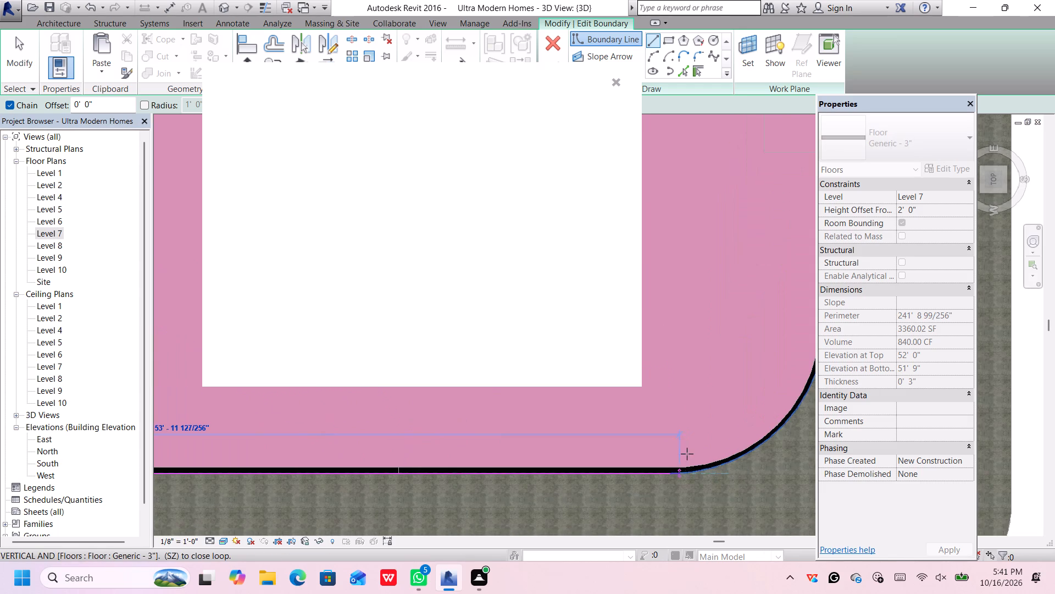
click(620, 82)
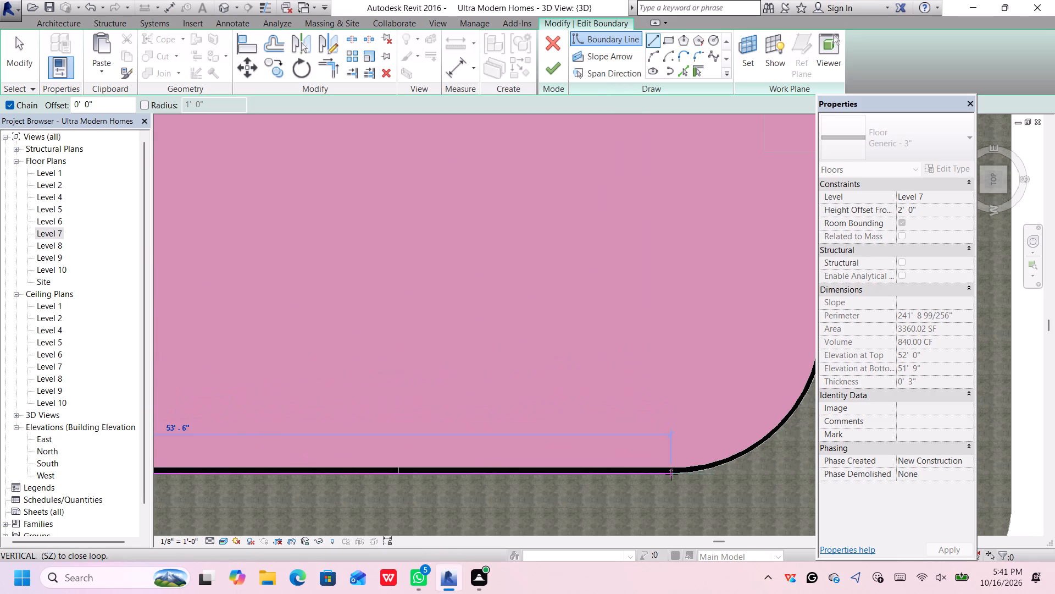
scroll(672, 474, up, 4)
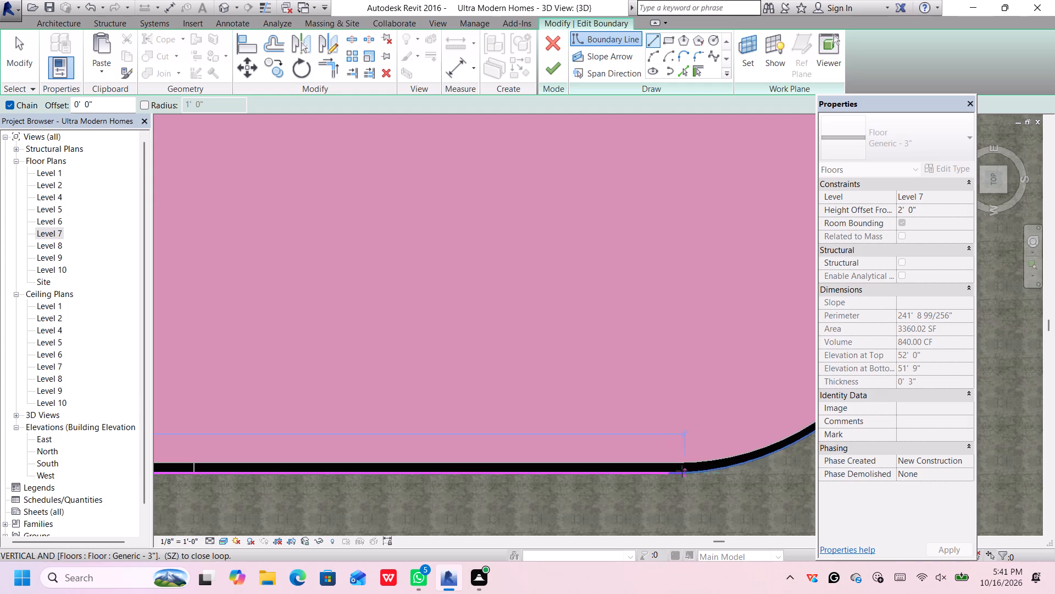
click(682, 471)
Draw a start-end-radius arc of about 8' radius around the roof's rounded southwest corner, tangent to the west boundary line.
scroll(681, 470, down, 8)
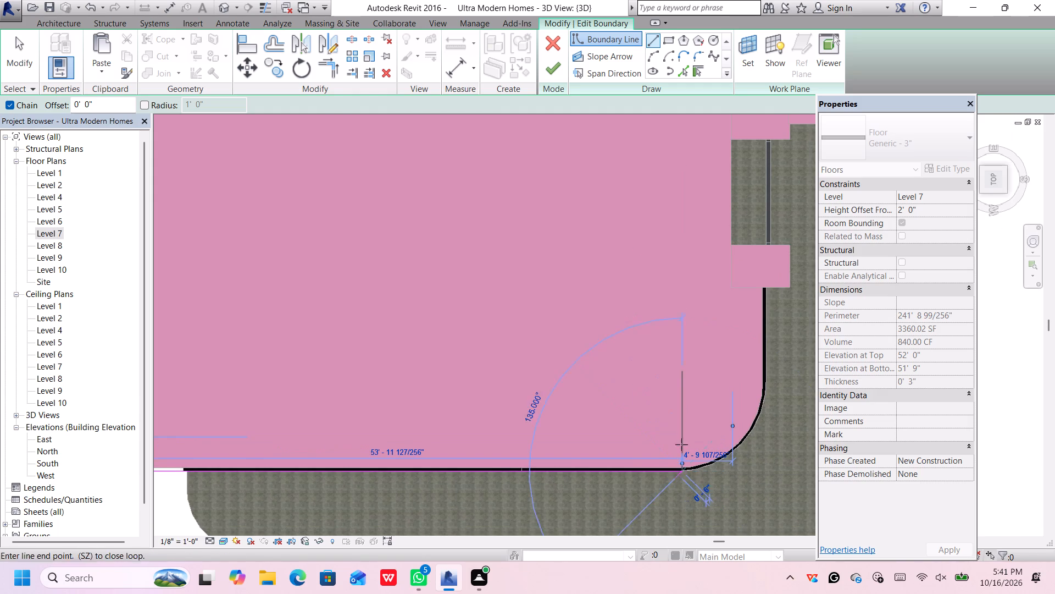
click(649, 57)
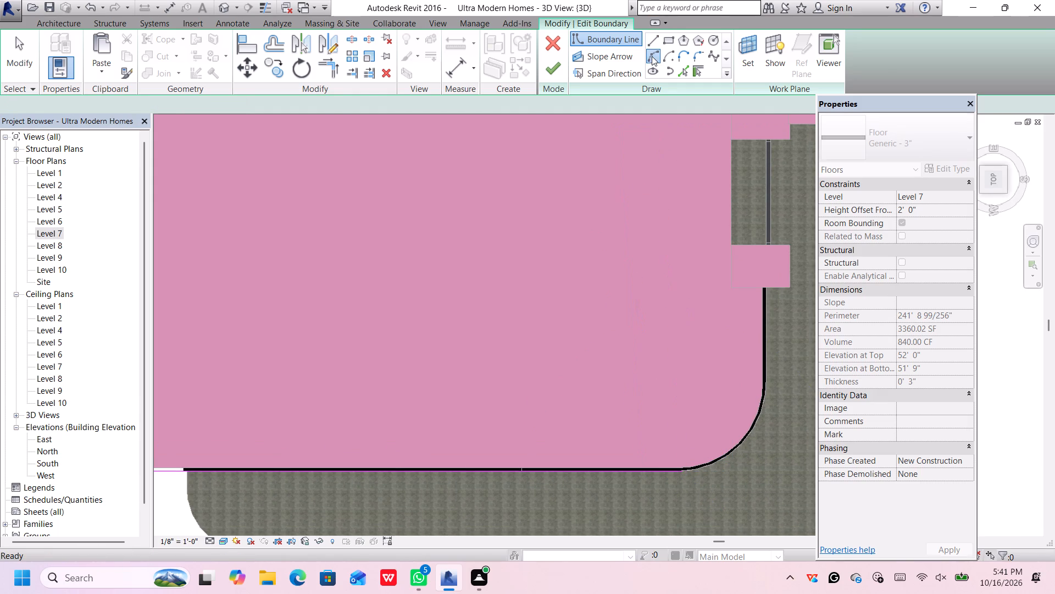
scroll(768, 384, up, 2)
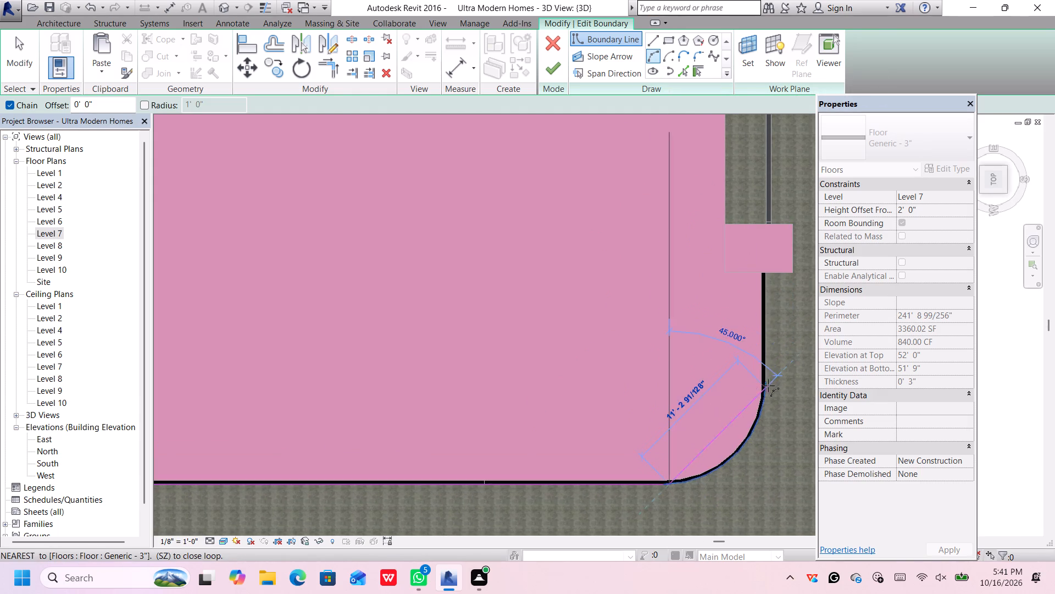
scroll(768, 386, up, 7)
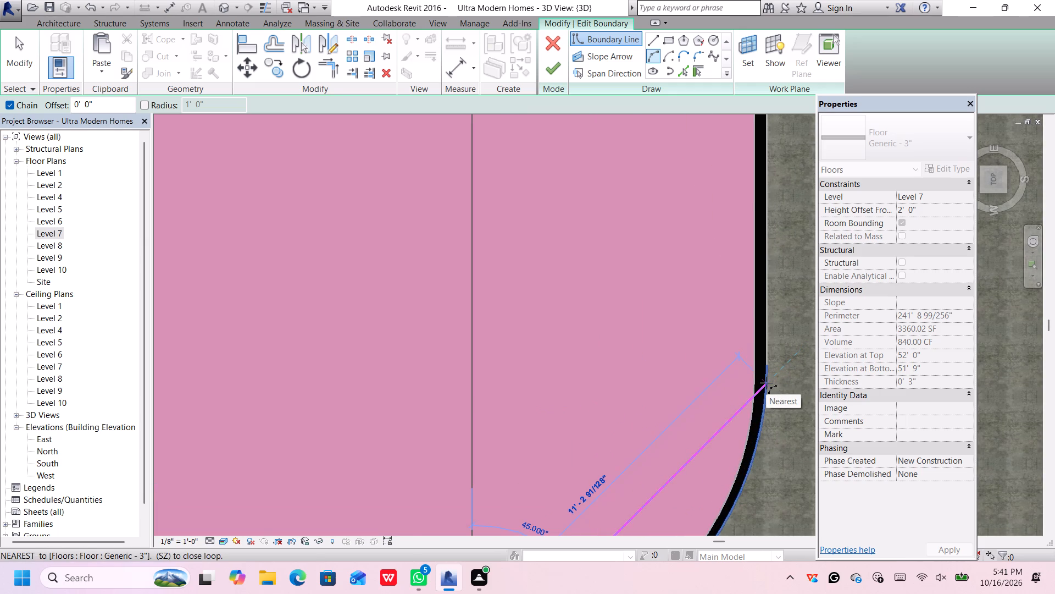
click(766, 383)
scroll(758, 415, down, 9)
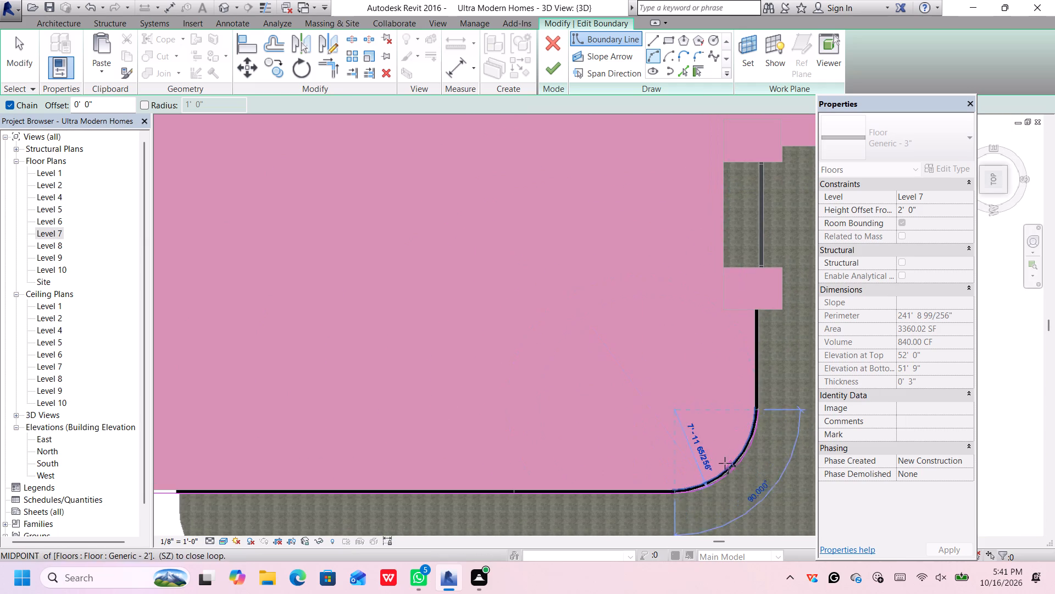
scroll(725, 463, down, 1)
scroll(725, 463, up, 9)
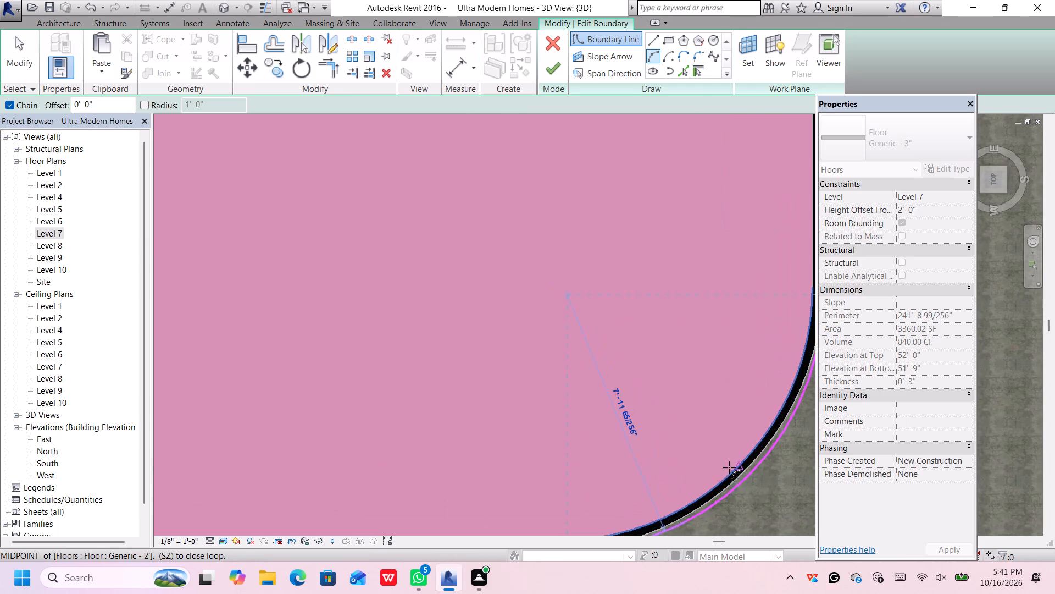
scroll(729, 468, up, 4)
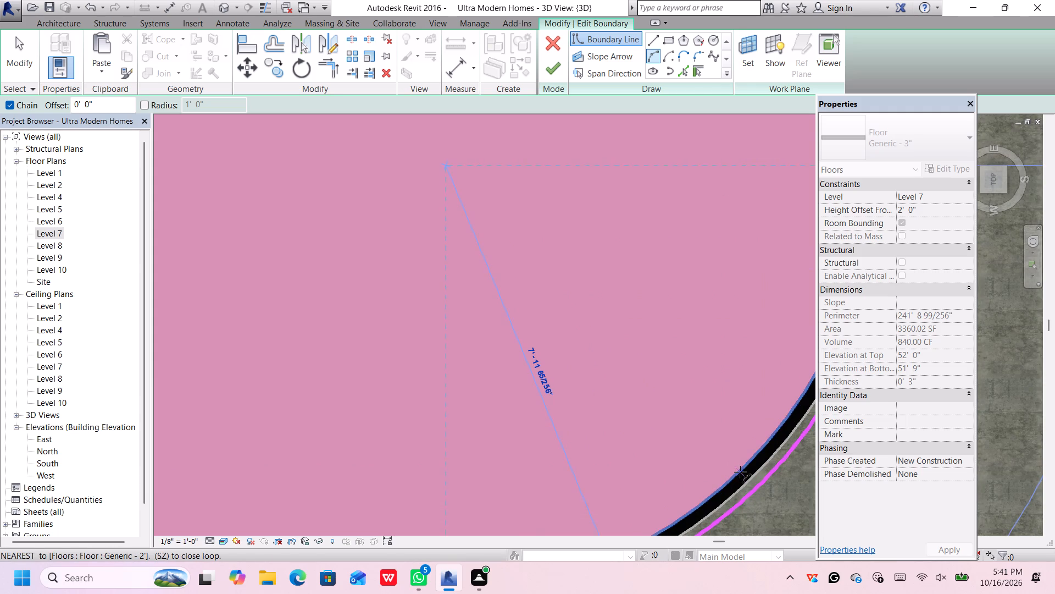
scroll(740, 472, down, 7)
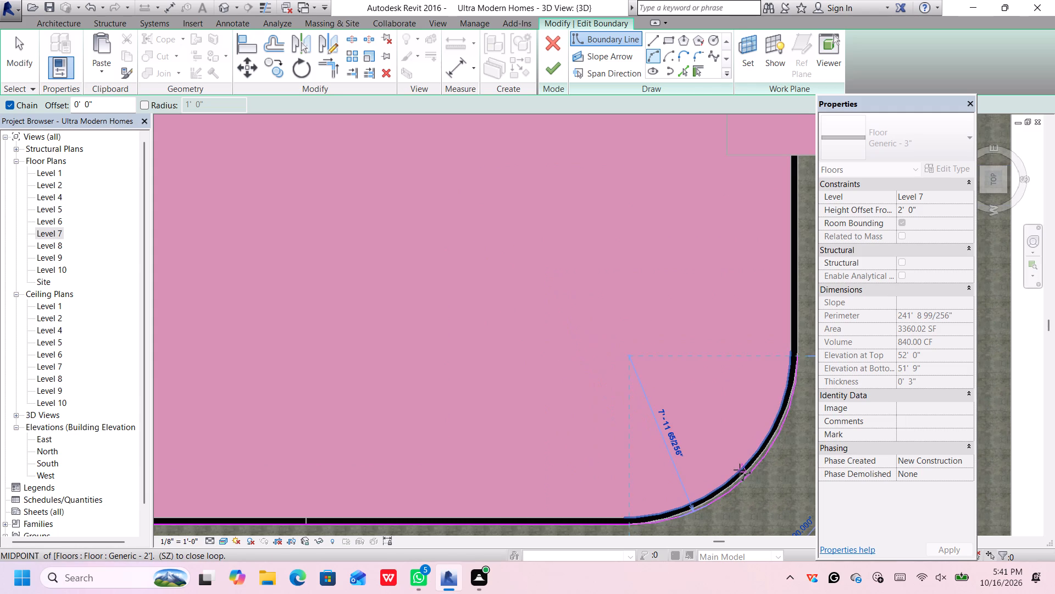
middle_drag(737, 469, 617, 379)
scroll(627, 382, up, 6)
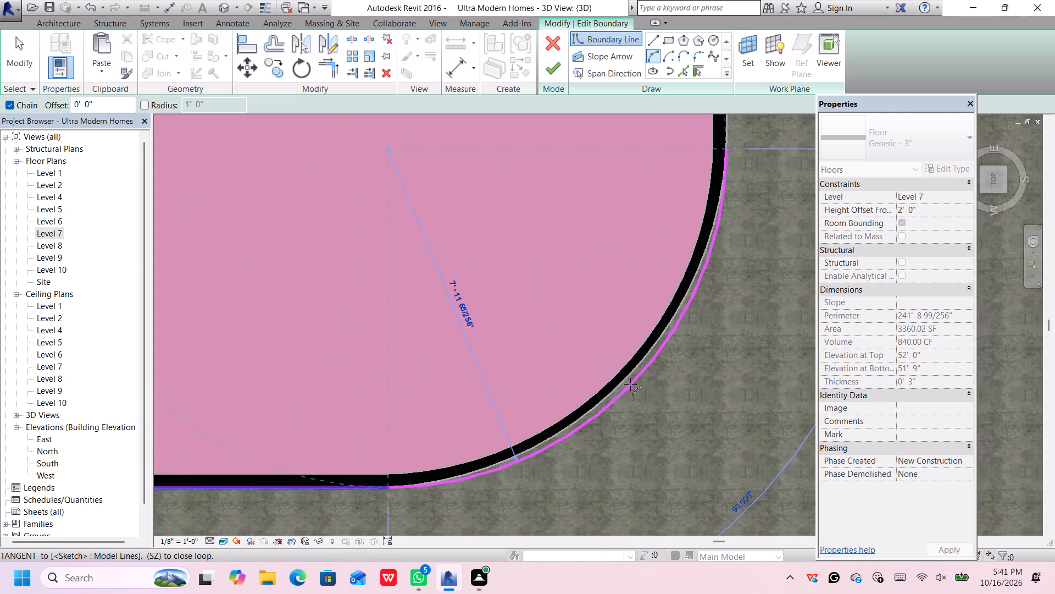
scroll(628, 384, up, 2)
click(628, 383)
Draw a straight boundary line about 9'-6" long eastward from the arc's end to the projecting roof piece.
scroll(672, 333, down, 5)
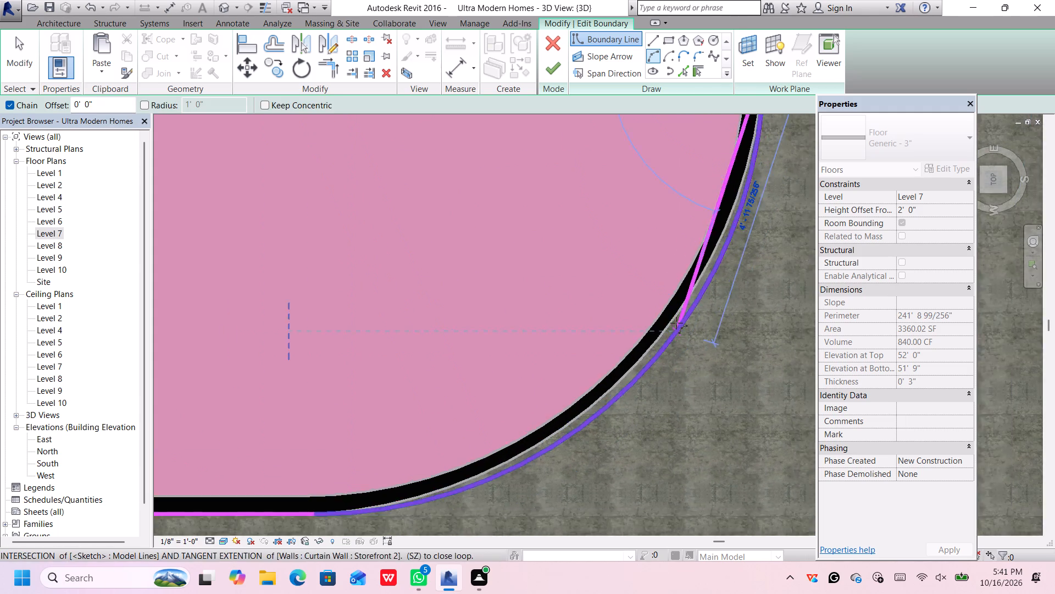
scroll(676, 323, down, 5)
click(648, 36)
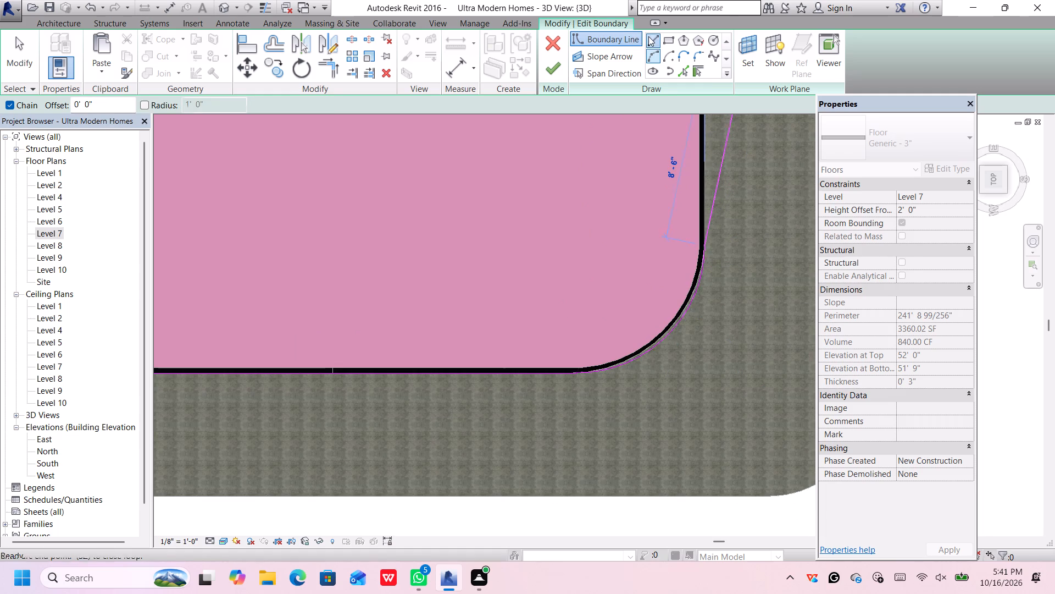
scroll(668, 107, down, 5)
middle_drag(688, 169, 649, 381)
scroll(651, 356, up, 6)
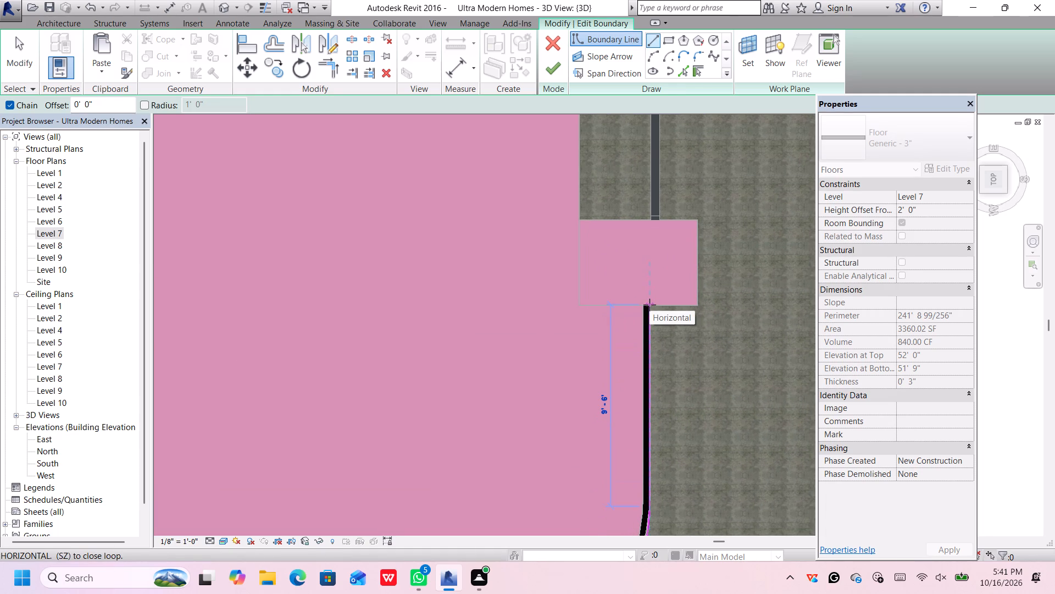
click(649, 305)
Draw a short boundary line northward from the 9'-6" line's end to the projecting roof piece's inner corner.
scroll(604, 300, down, 6)
middle_drag(599, 300, 602, 384)
middle_click(602, 384)
scroll(588, 369, up, 2)
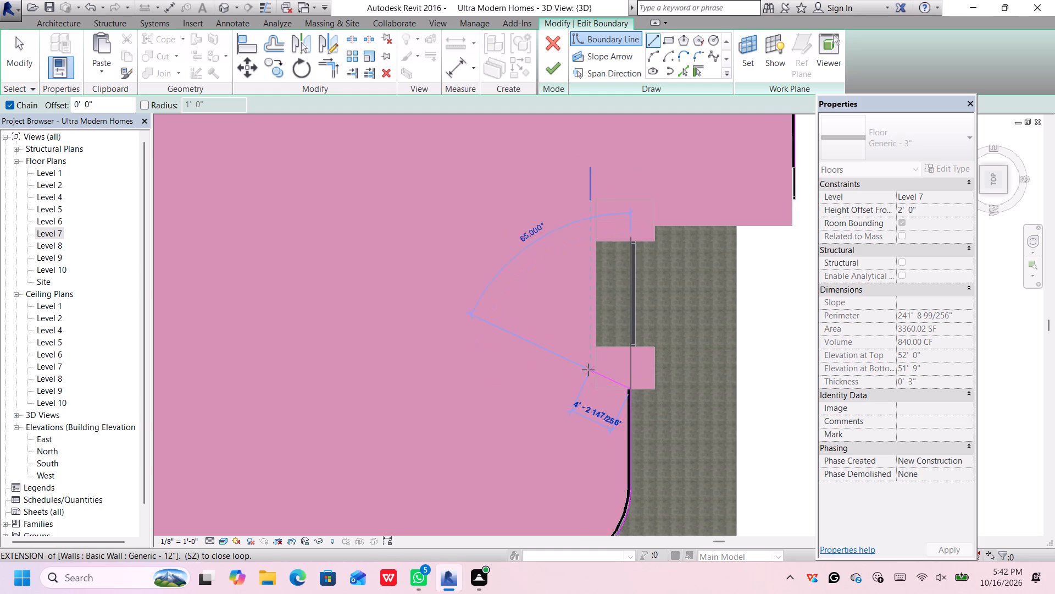
scroll(588, 370, up, 2)
click(601, 397)
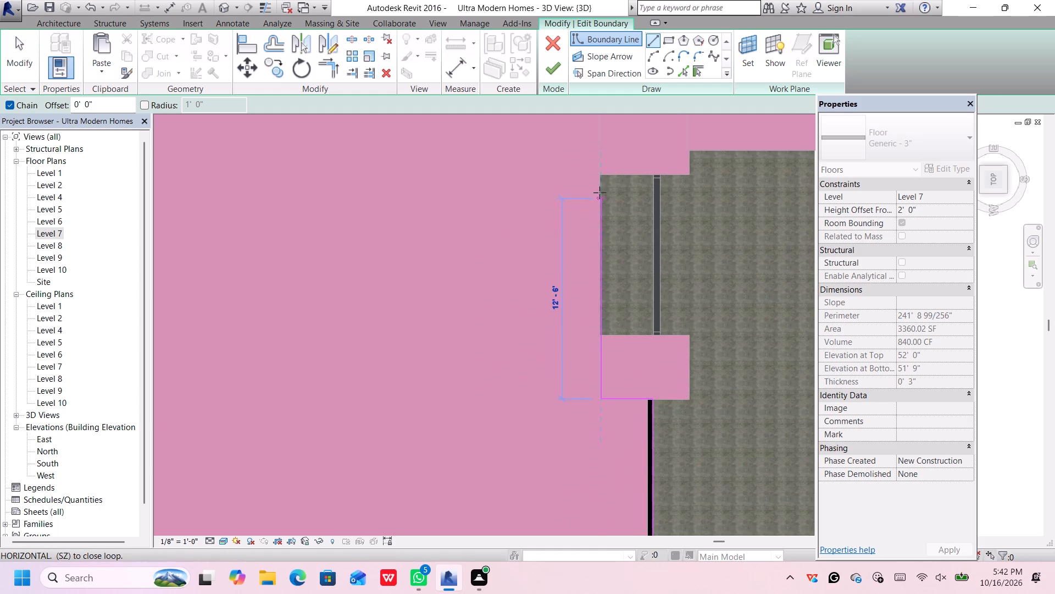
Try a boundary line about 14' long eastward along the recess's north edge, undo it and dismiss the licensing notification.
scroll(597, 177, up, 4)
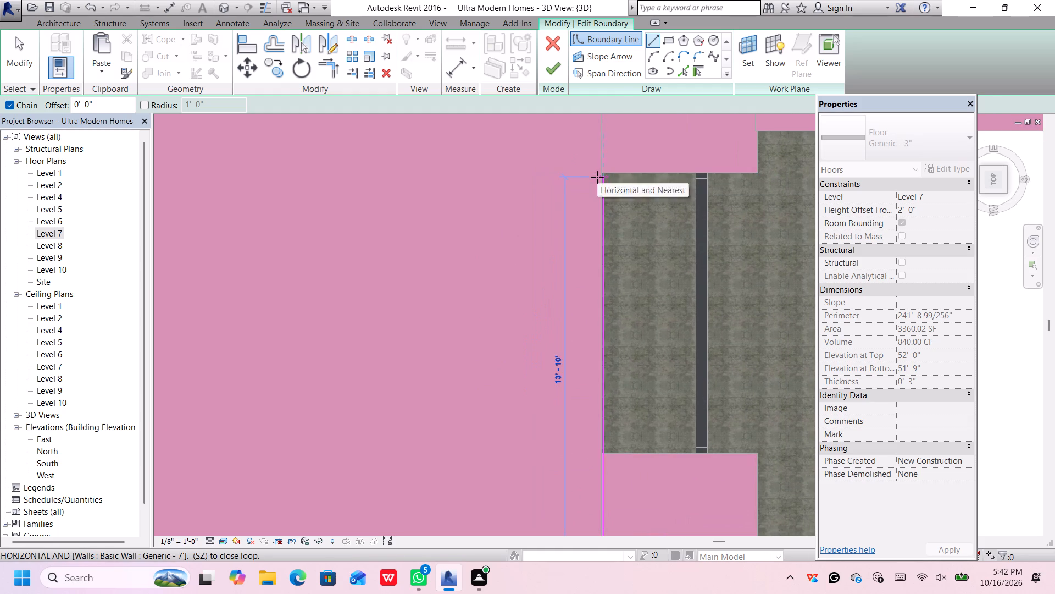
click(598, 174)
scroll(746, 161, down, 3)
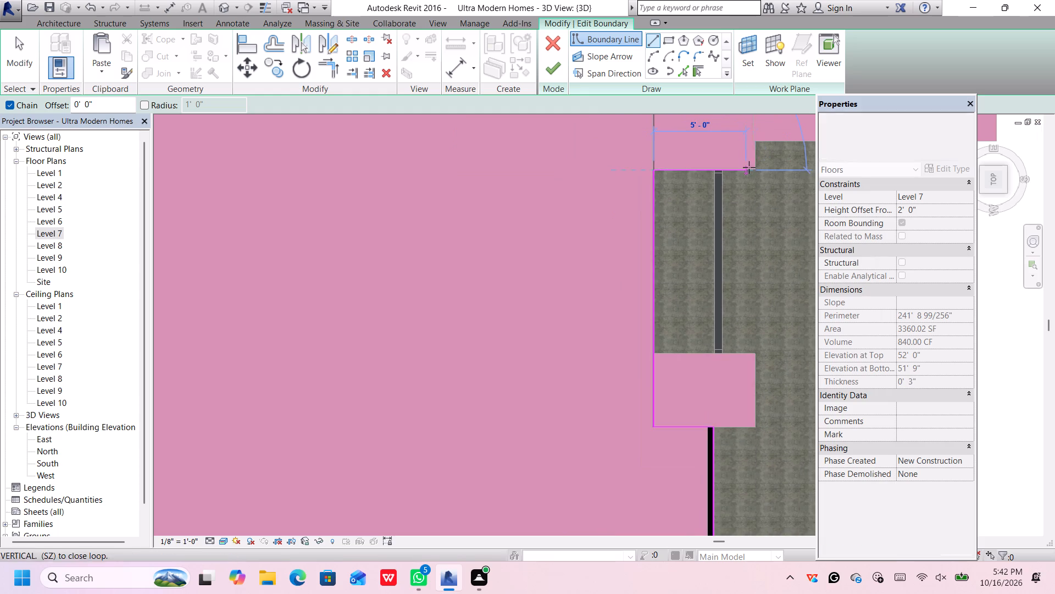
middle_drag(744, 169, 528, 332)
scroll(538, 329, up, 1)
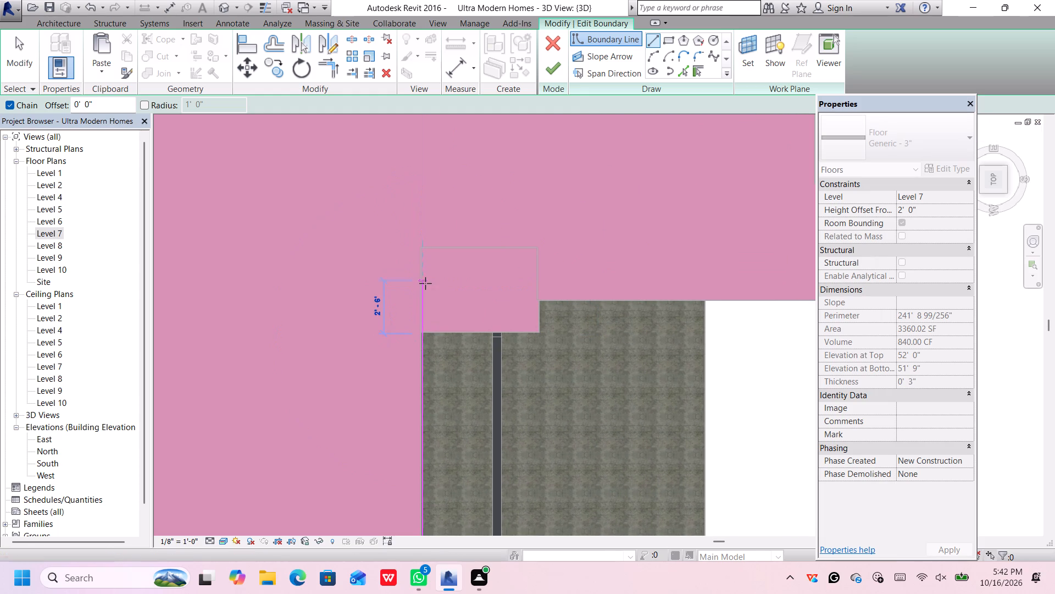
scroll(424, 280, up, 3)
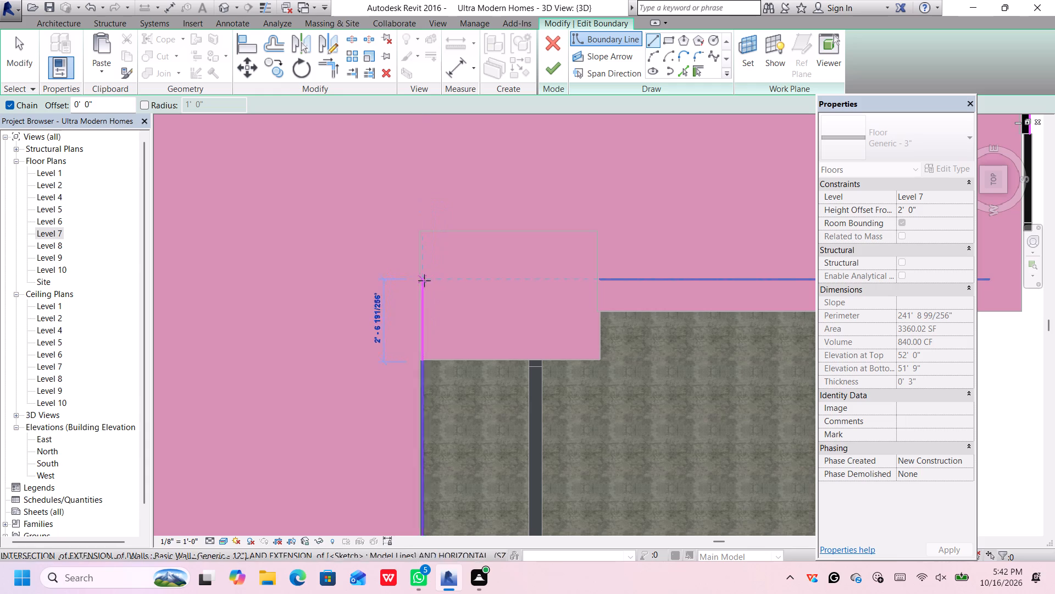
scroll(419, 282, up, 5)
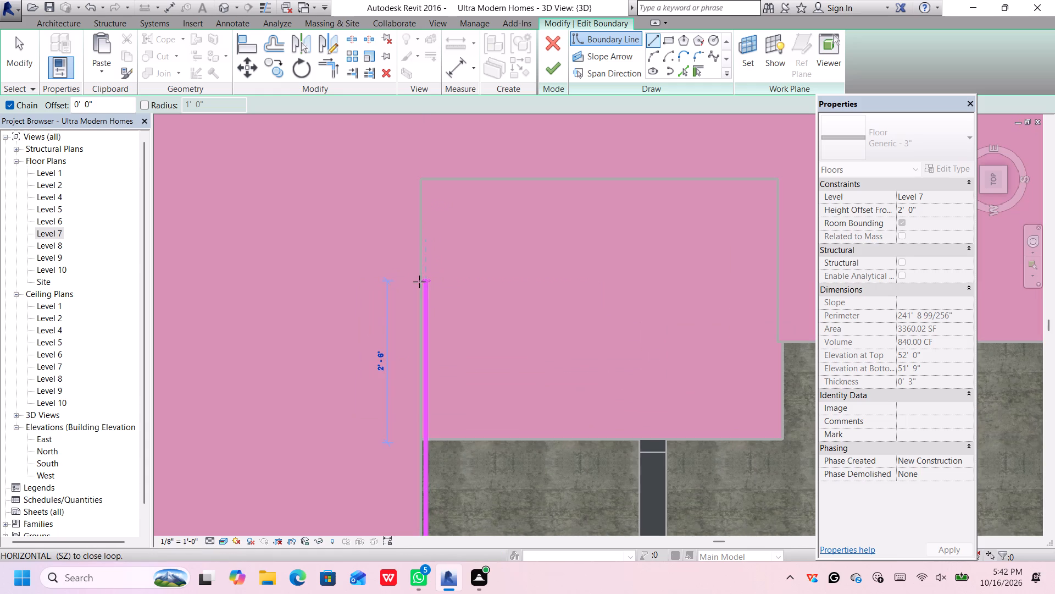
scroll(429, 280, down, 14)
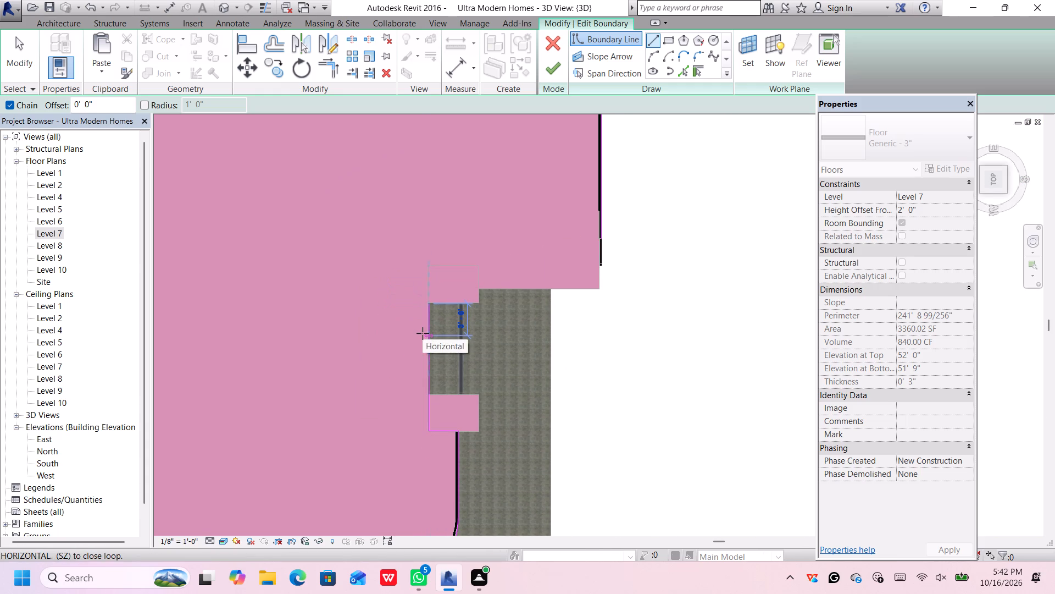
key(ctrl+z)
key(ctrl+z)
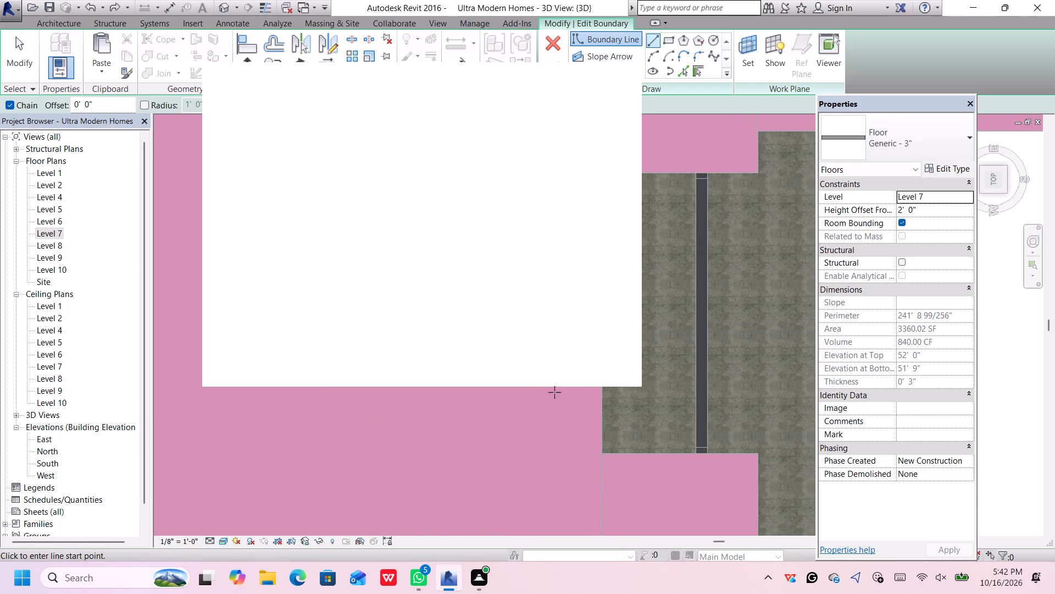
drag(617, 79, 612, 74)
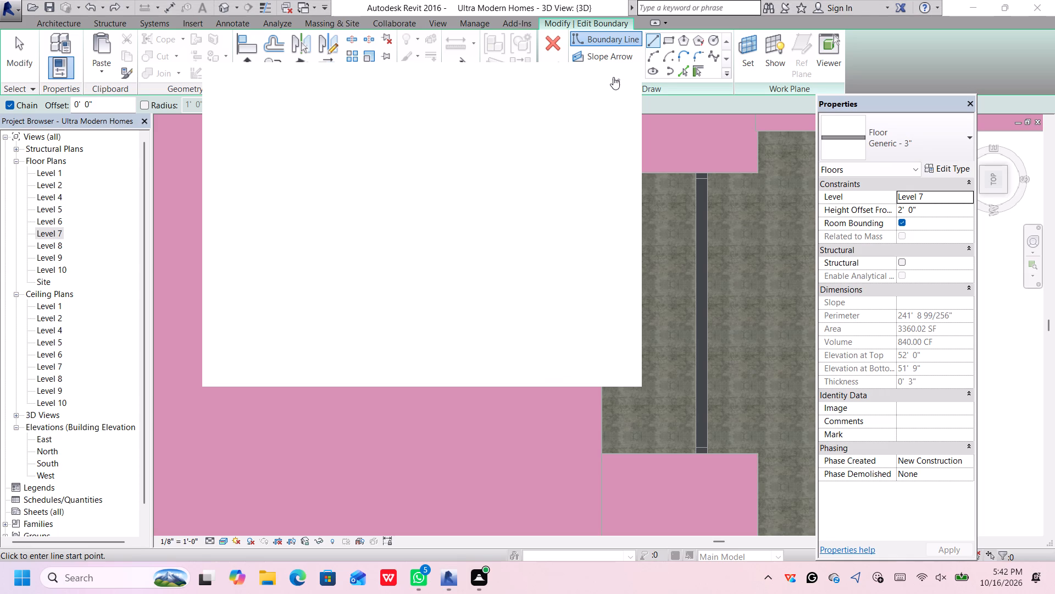
Extend the short northward boundary line by 6" past the projecting roof piece's inner corner.
scroll(565, 353, down, 7)
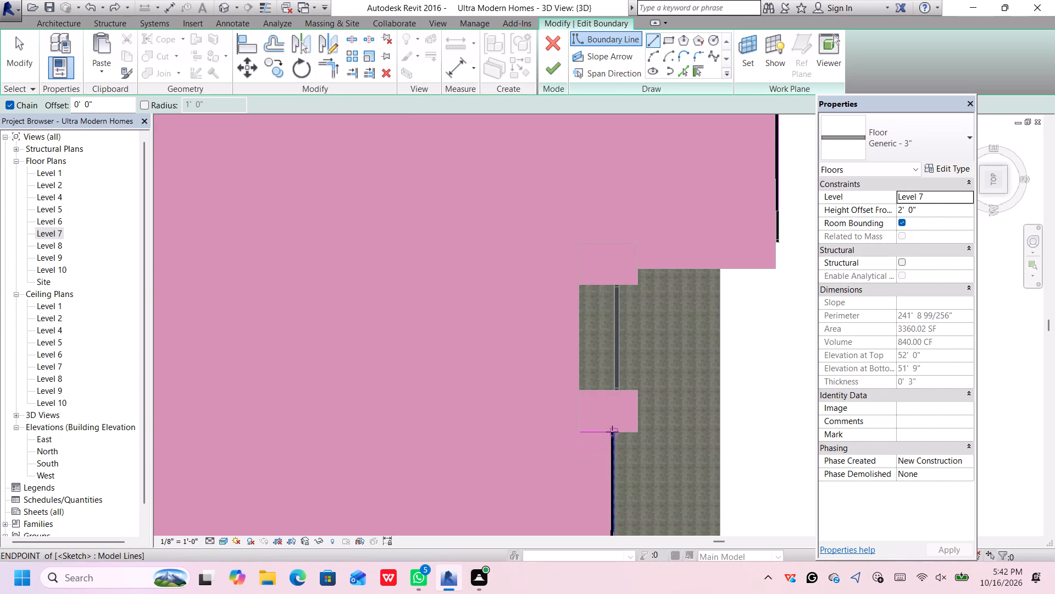
scroll(589, 426, up, 10)
scroll(580, 432, down, 1)
scroll(581, 432, up, 1)
scroll(581, 432, down, 1)
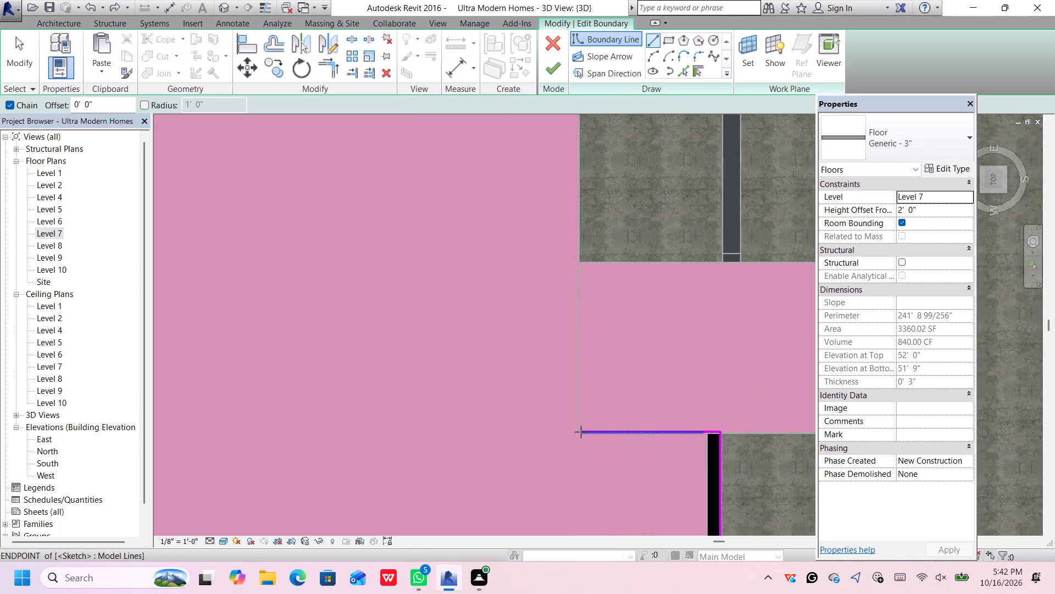
scroll(582, 431, down, 2)
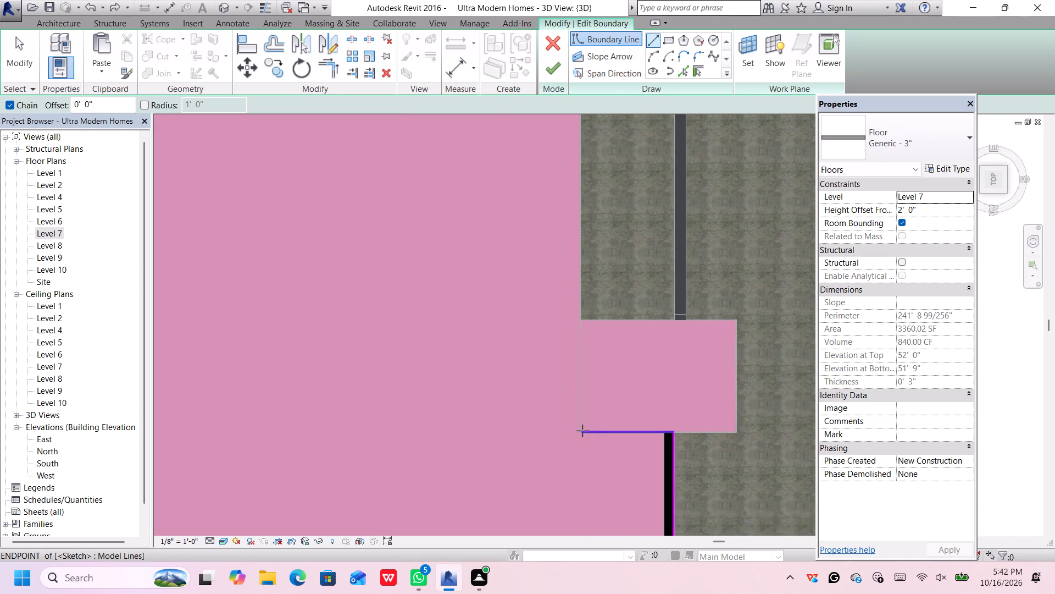
scroll(582, 431, down, 9)
scroll(582, 431, up, 5)
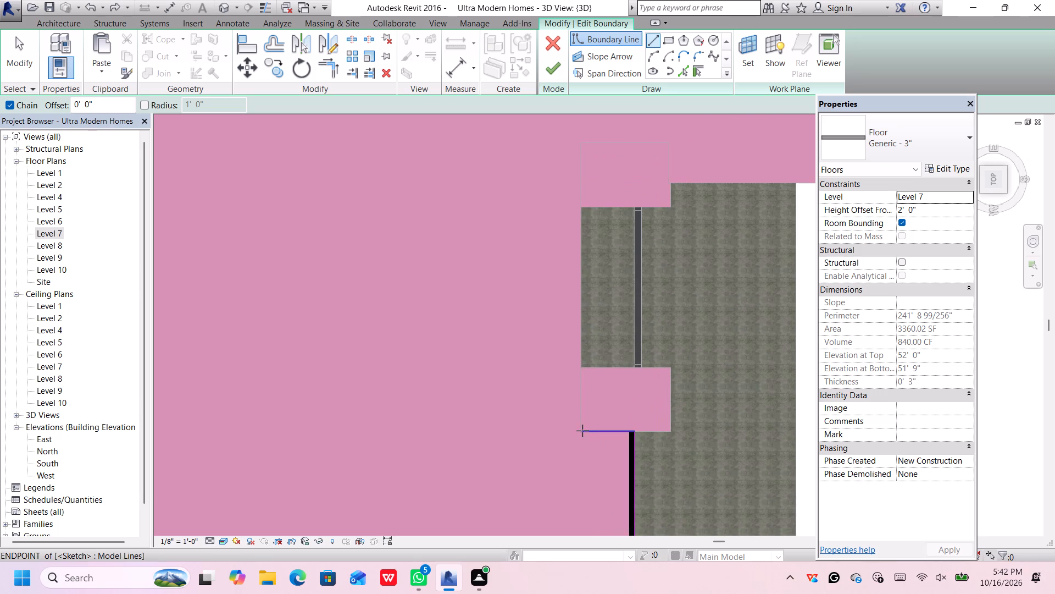
click(580, 431)
click(574, 431)
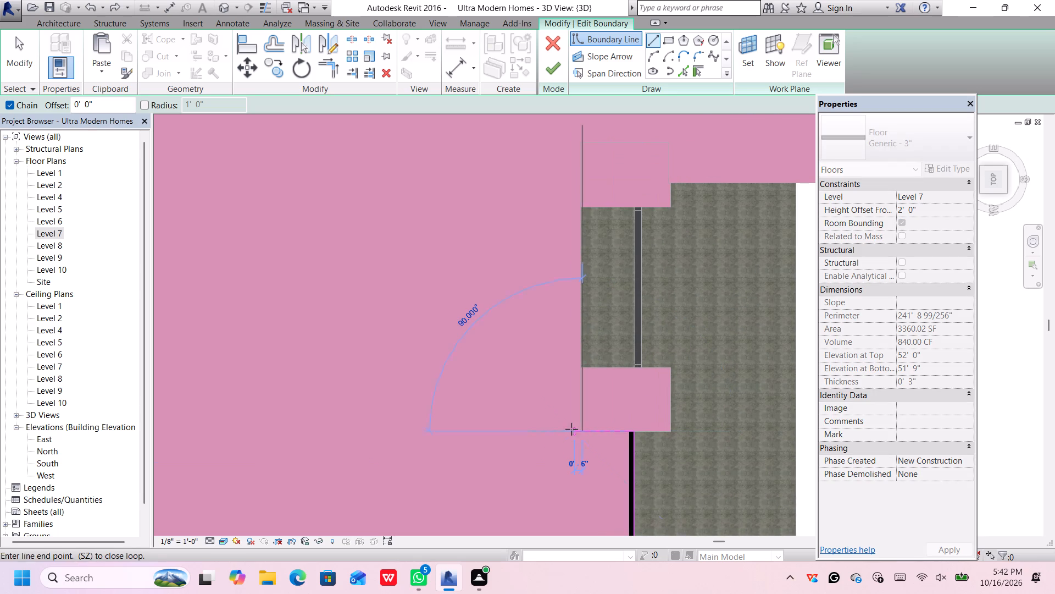
Draw an 18' boundary line eastward from the extended end, running past the recess and the second projecting piece.
middle_drag(579, 220, 579, 223)
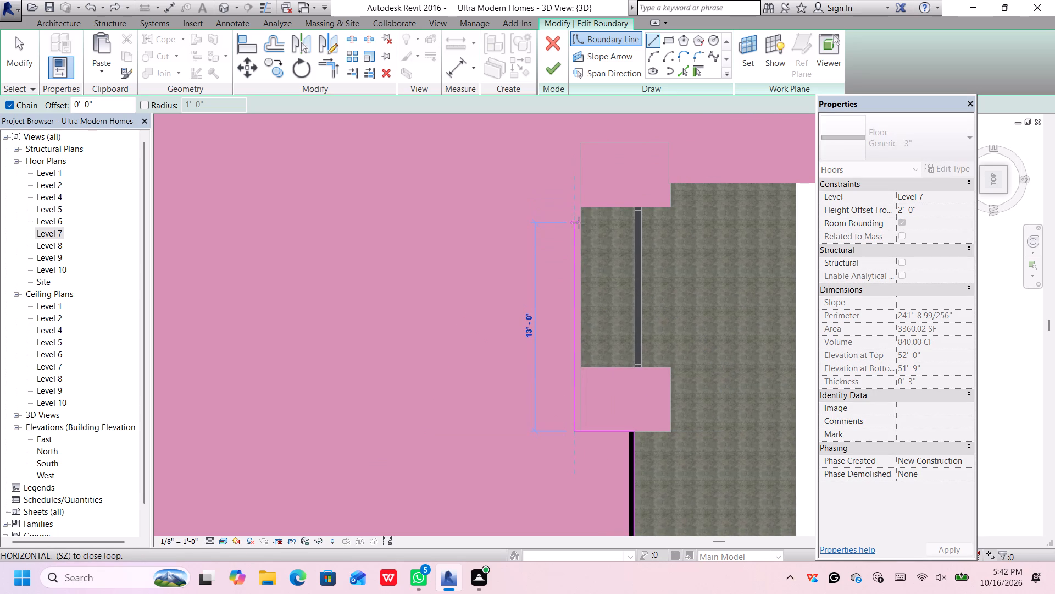
middle_drag(579, 223, 555, 378)
middle_click(555, 378)
scroll(560, 355, down, 4)
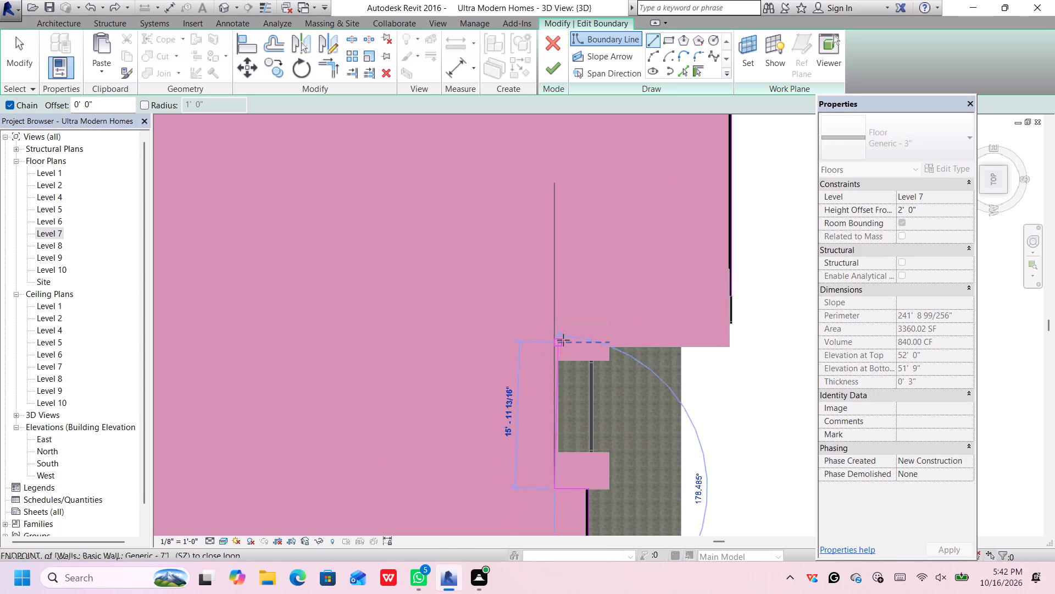
scroll(565, 334, up, 2)
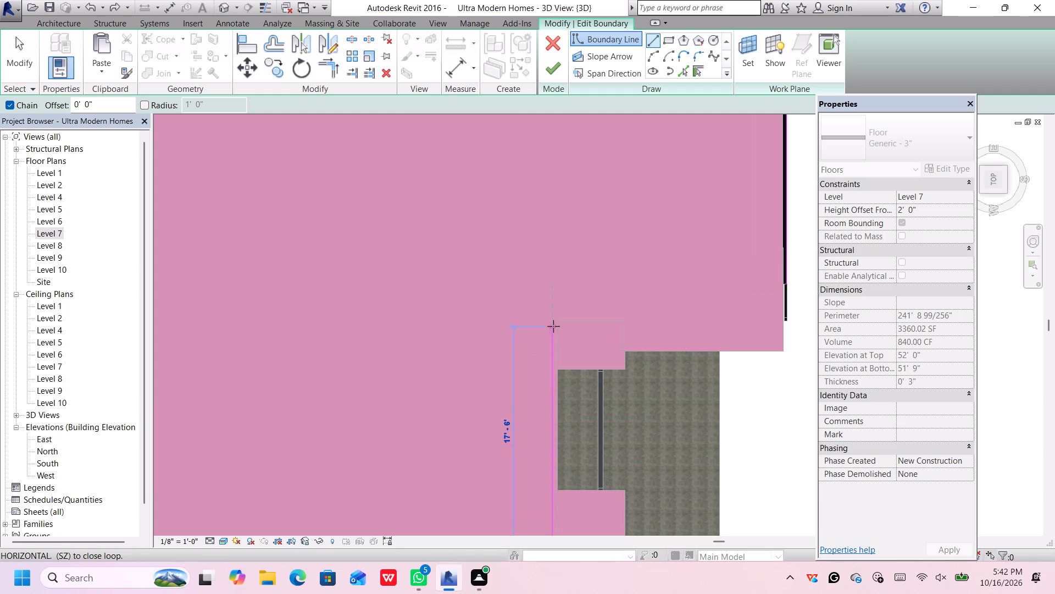
scroll(552, 320, down, 3)
scroll(552, 320, up, 1)
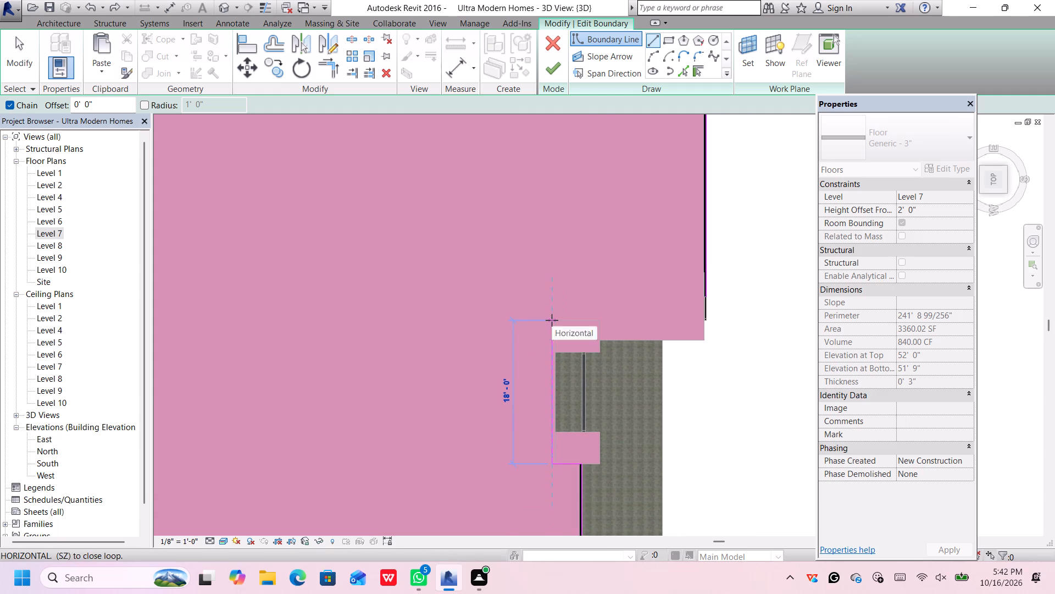
scroll(552, 320, up, 1)
click(552, 322)
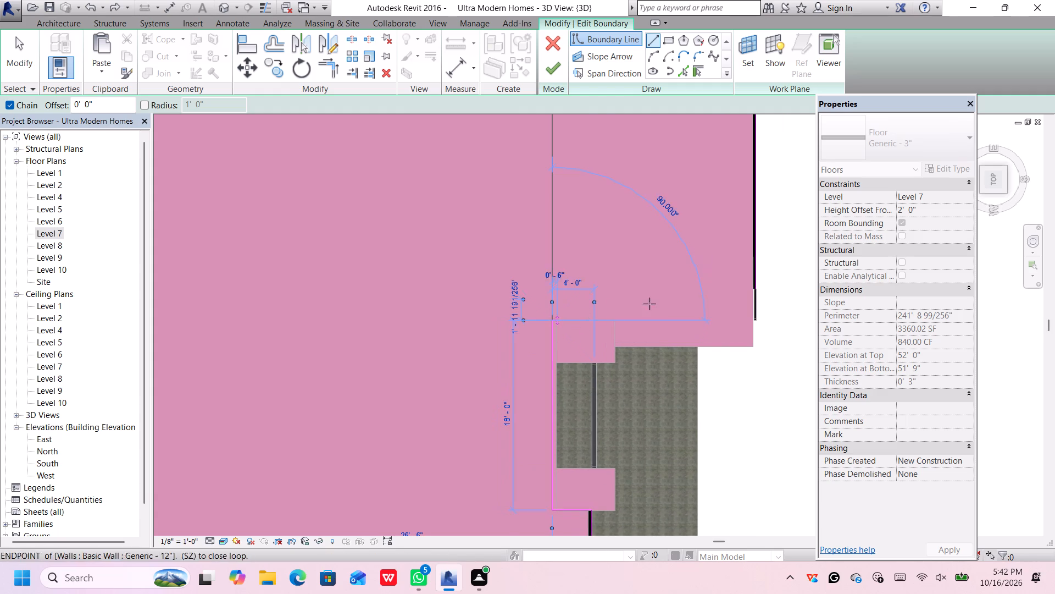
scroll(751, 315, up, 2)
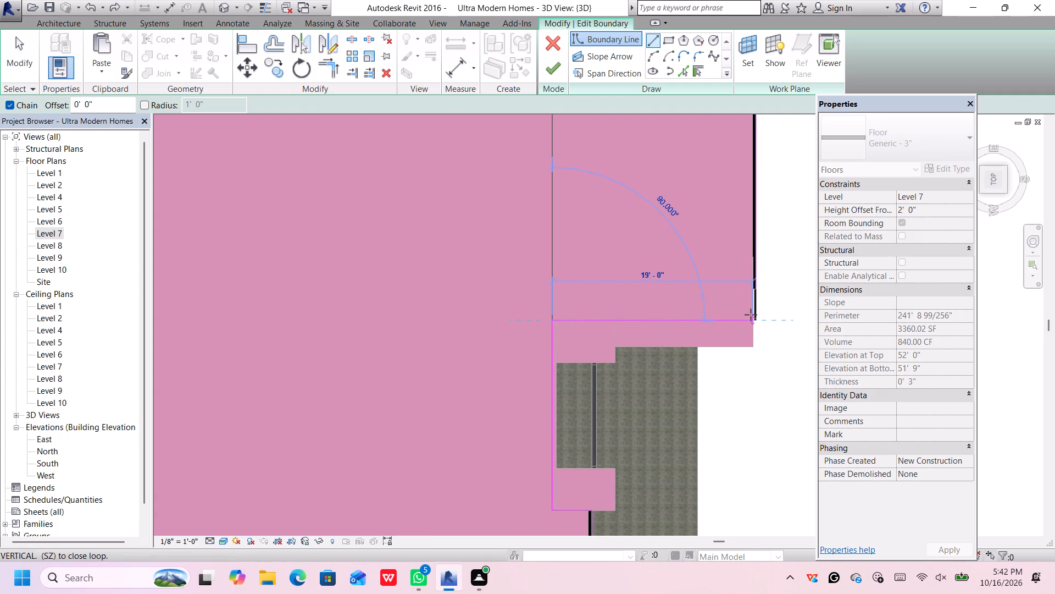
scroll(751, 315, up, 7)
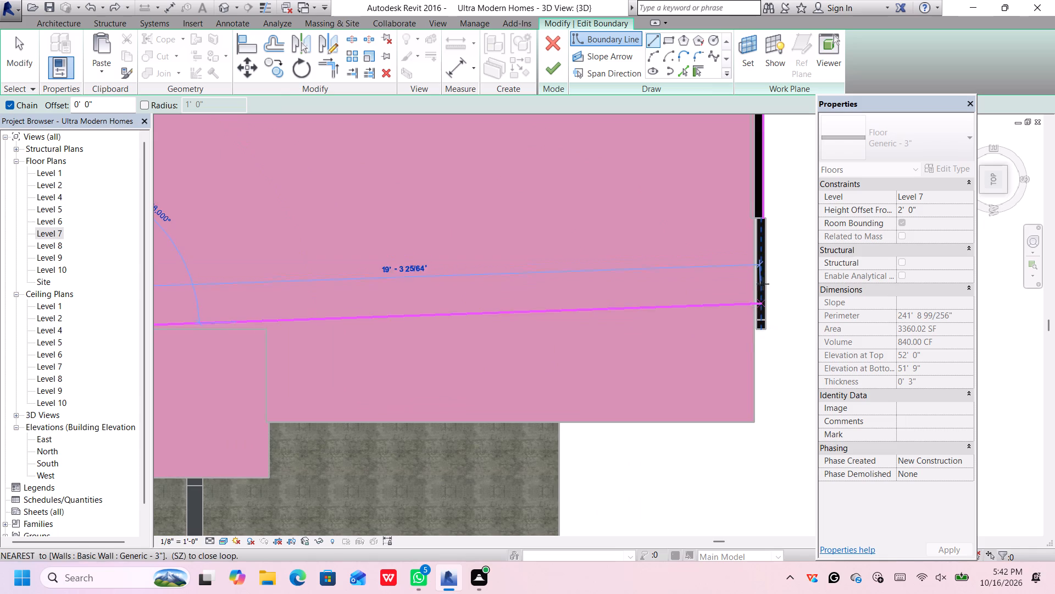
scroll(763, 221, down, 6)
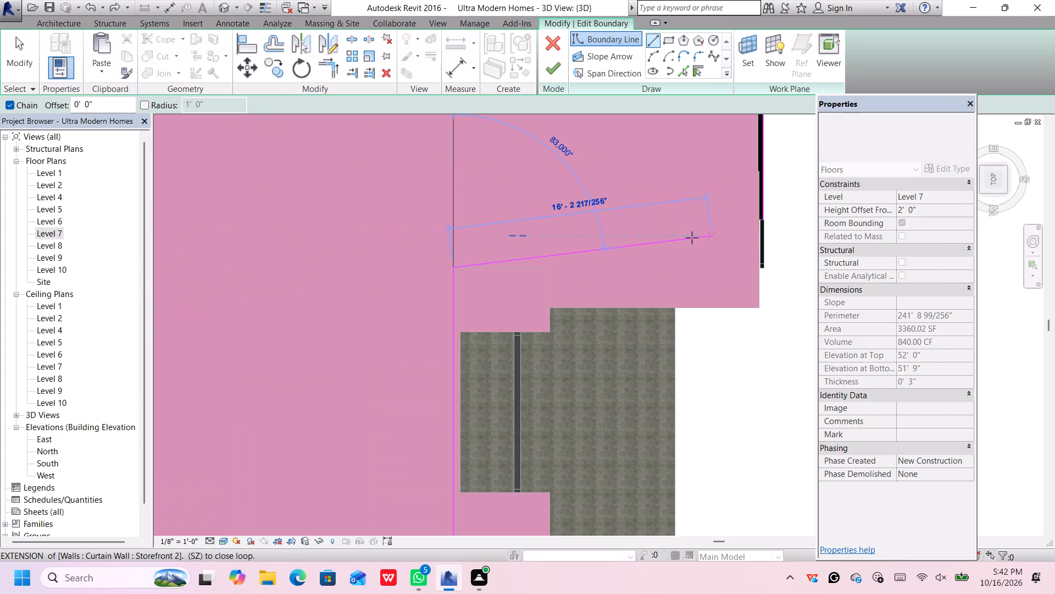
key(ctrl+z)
Draw a boundary line about 19'-5" long northward from the south edge's open end, nearly in line with the 18' line.
scroll(452, 245, up, 3)
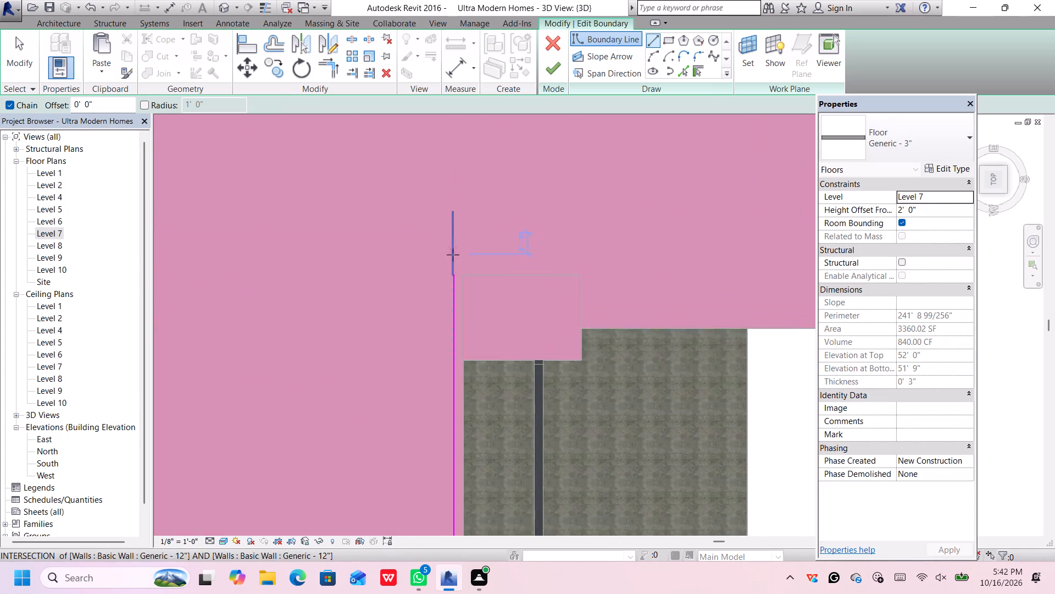
scroll(453, 255, up, 1)
scroll(724, 222, down, 5)
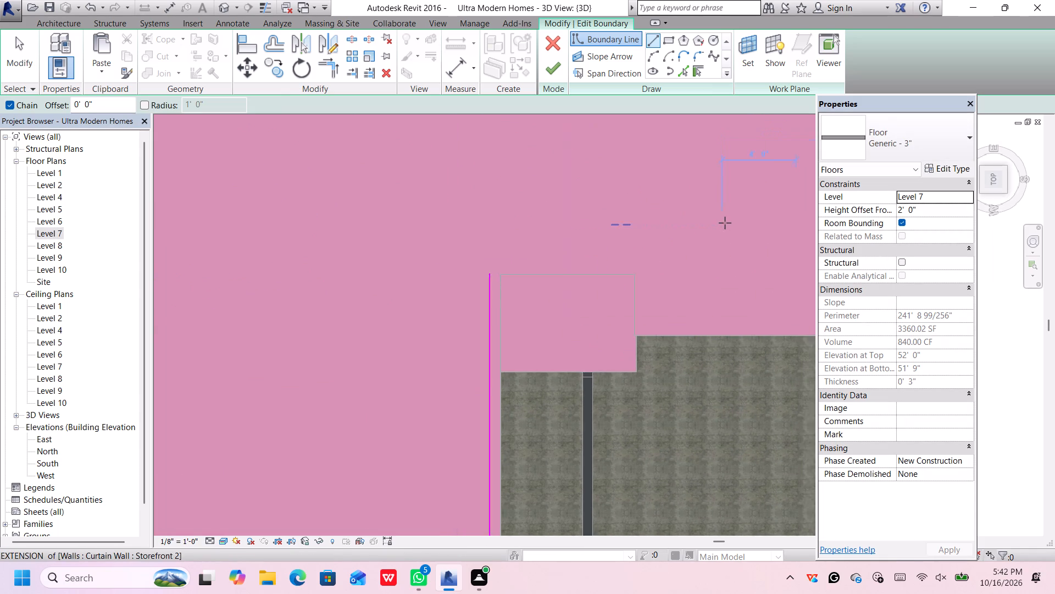
middle_drag(803, 211, 699, 246)
scroll(730, 238, up, 5)
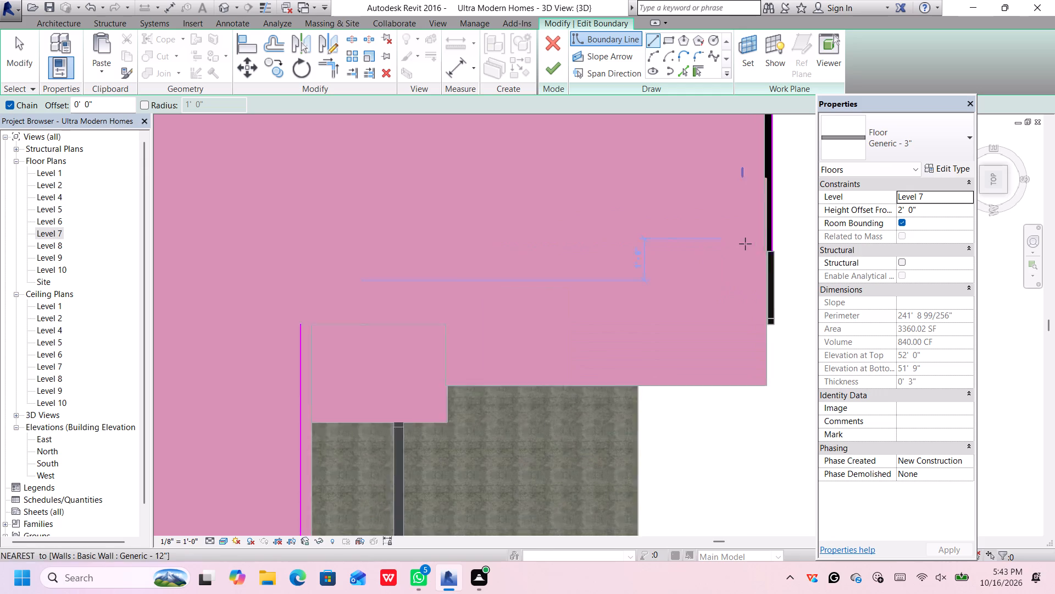
scroll(765, 245, down, 1)
scroll(800, 255, up, 6)
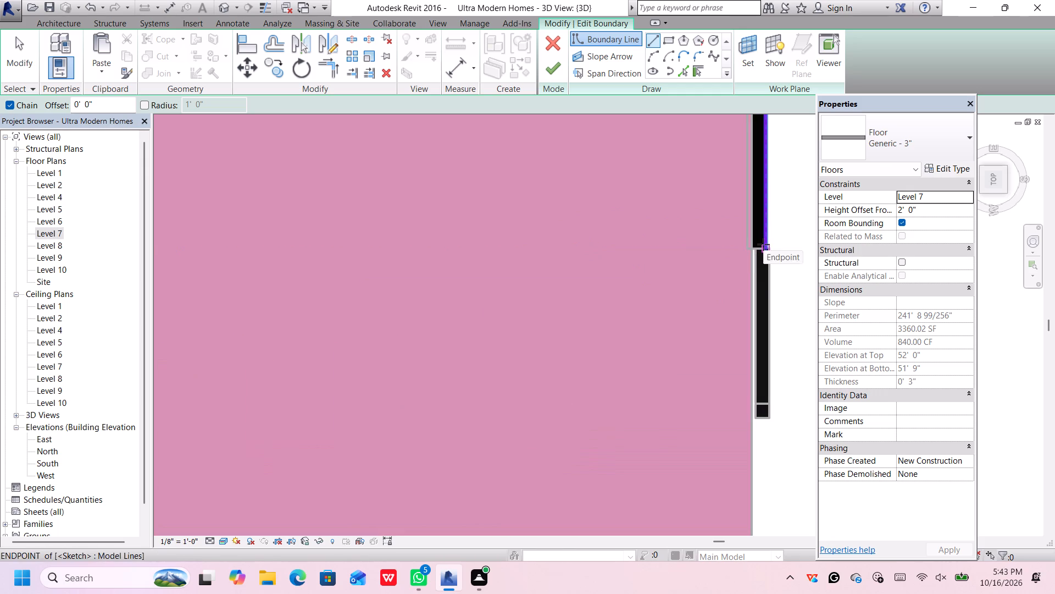
click(763, 244)
scroll(686, 249, down, 7)
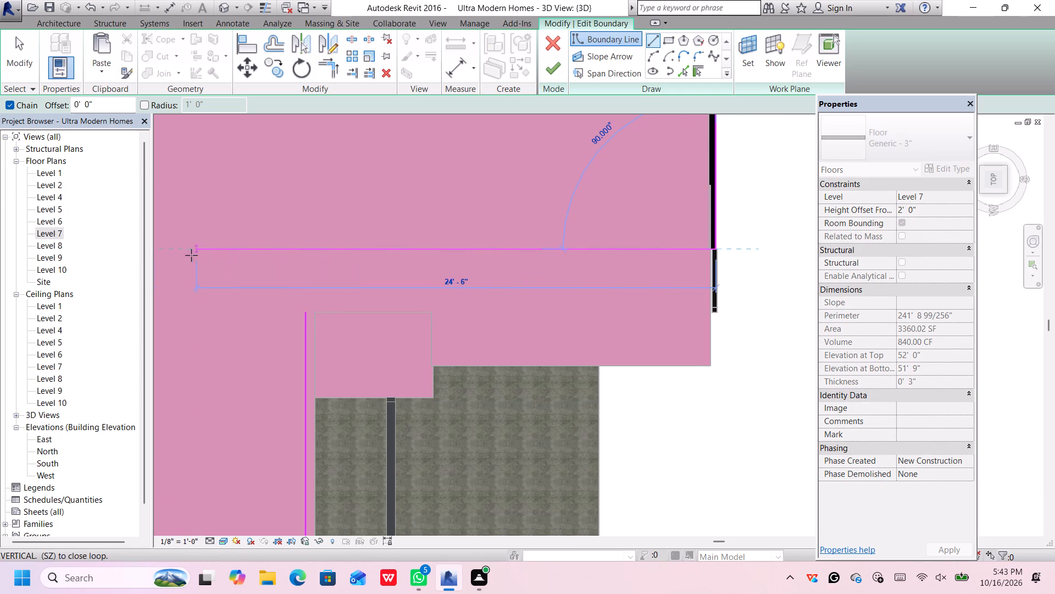
scroll(264, 263, up, 2)
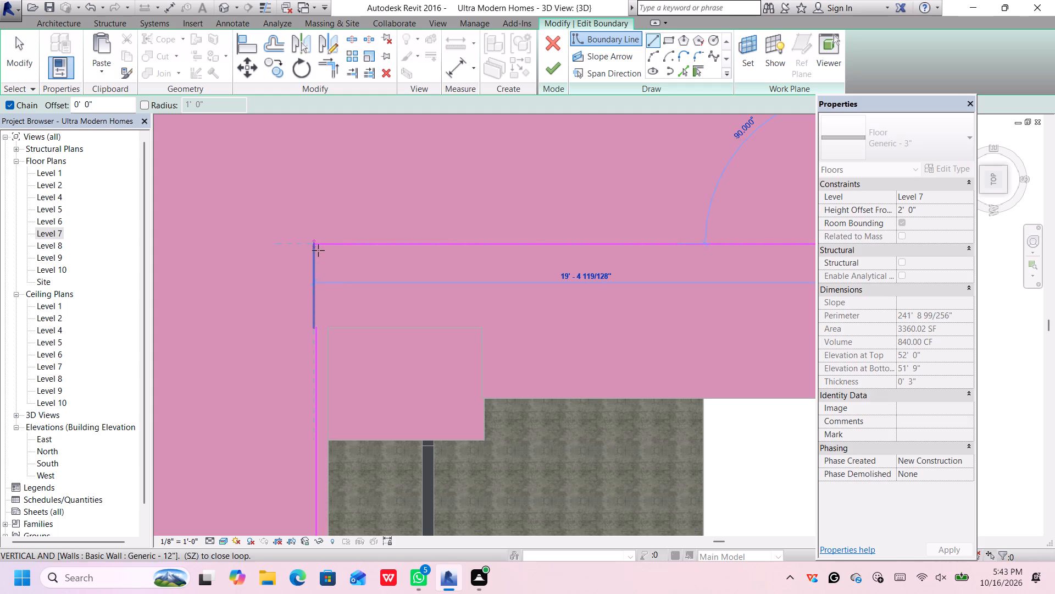
click(318, 250)
Close the boundary with a line about 2'-11" westward and a tiny diagonal to the 18' line's end, and finish the sketch.
click(315, 327)
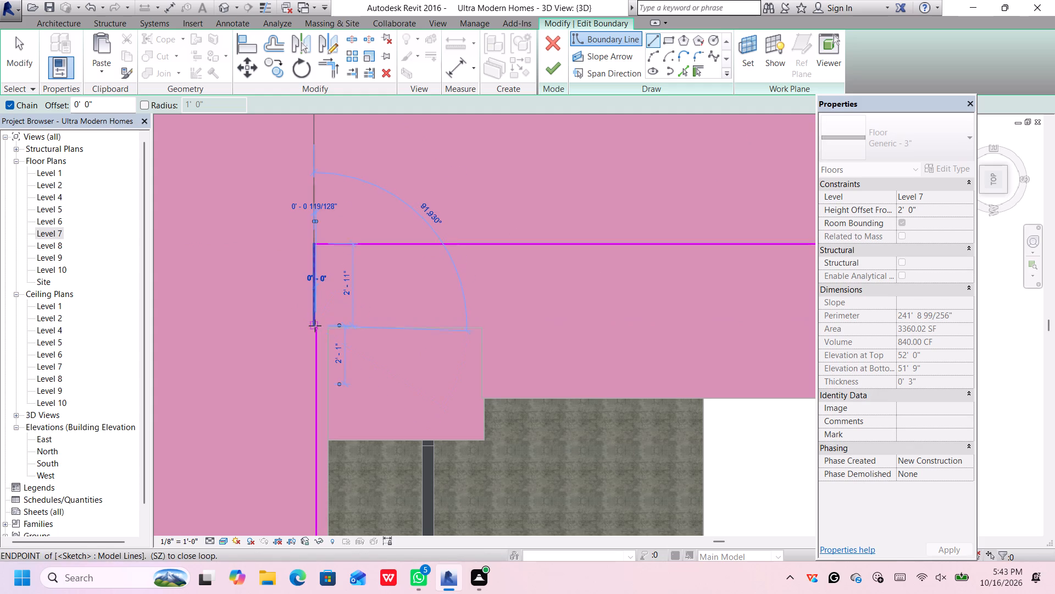
key(space)
scroll(319, 324, up, 4)
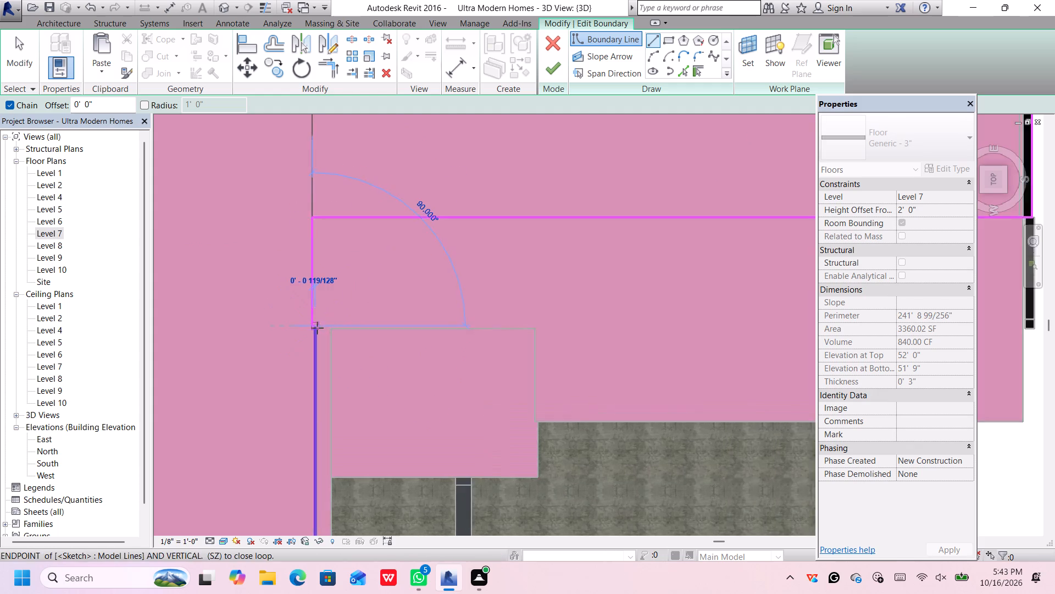
scroll(317, 328, up, 8)
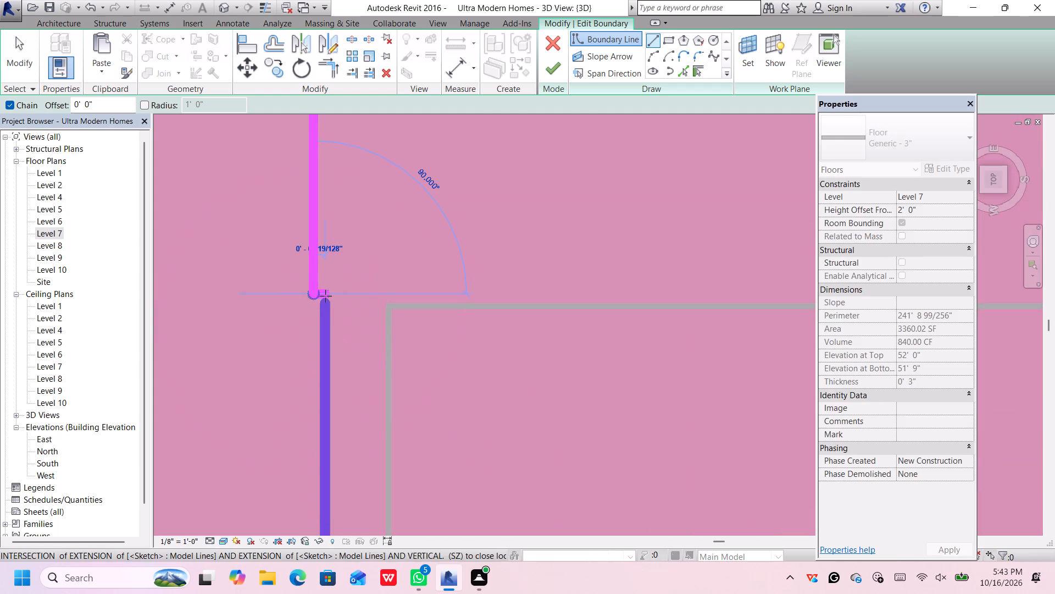
scroll(324, 299, up, 7)
click(324, 304)
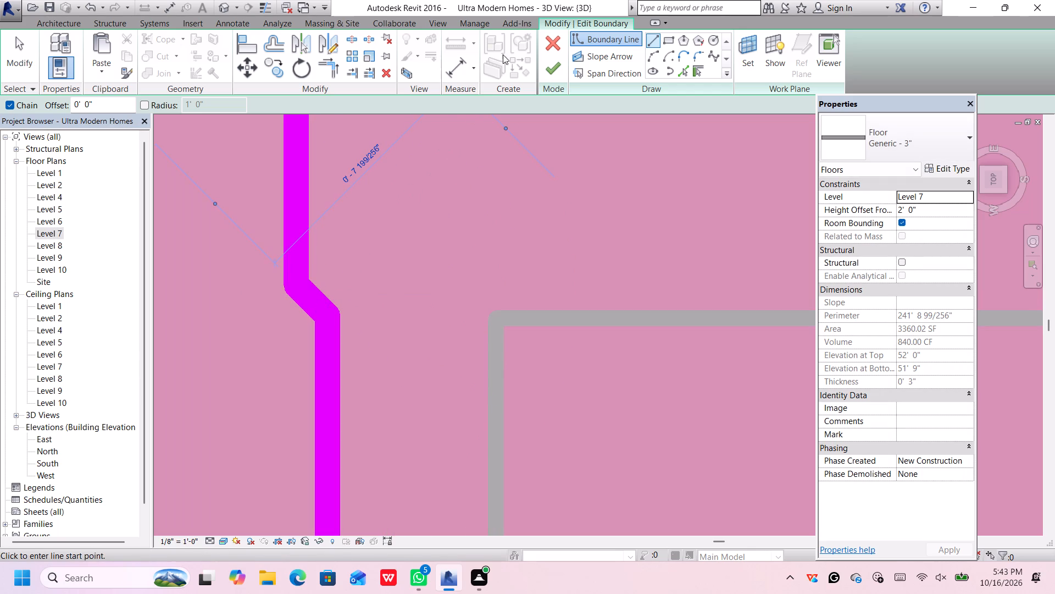
click(553, 61)
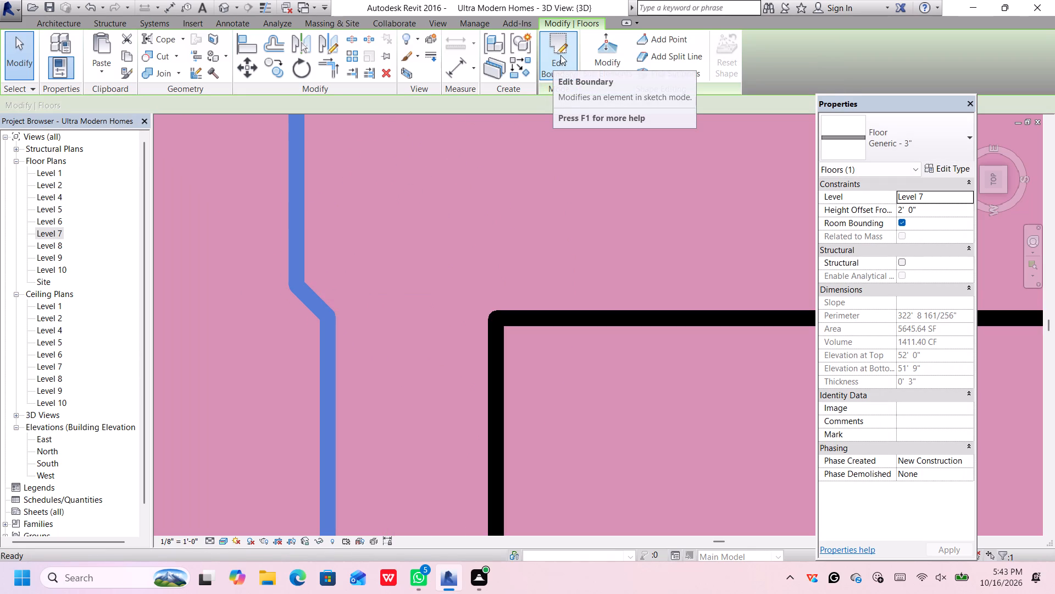
Examine the new 3" roof trim slab from the front, around the recess and the projecting roof pieces.
click(49, 20)
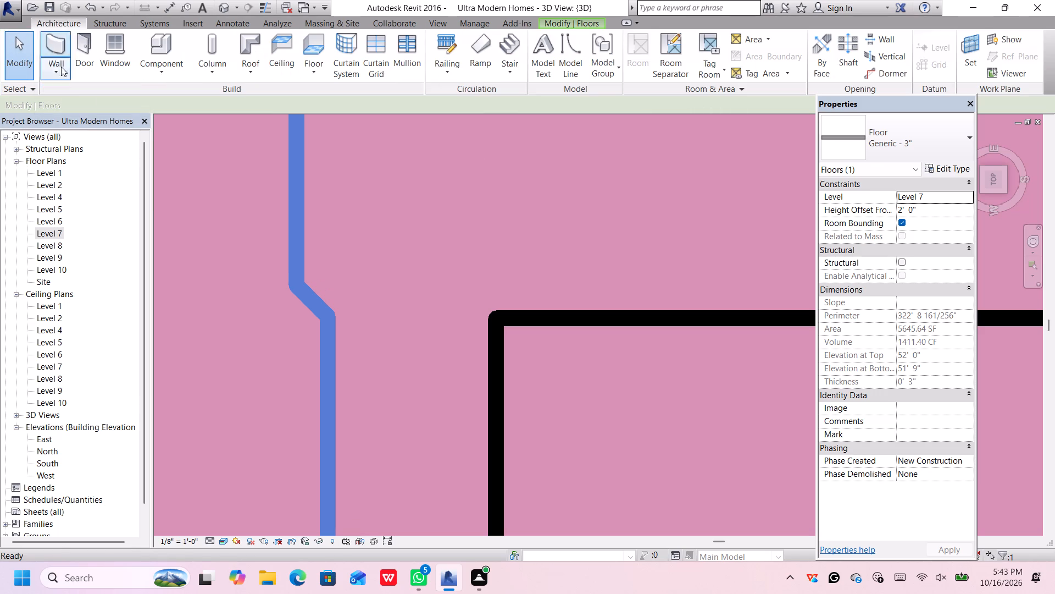
scroll(205, 141, down, 20)
scroll(205, 141, down, 7)
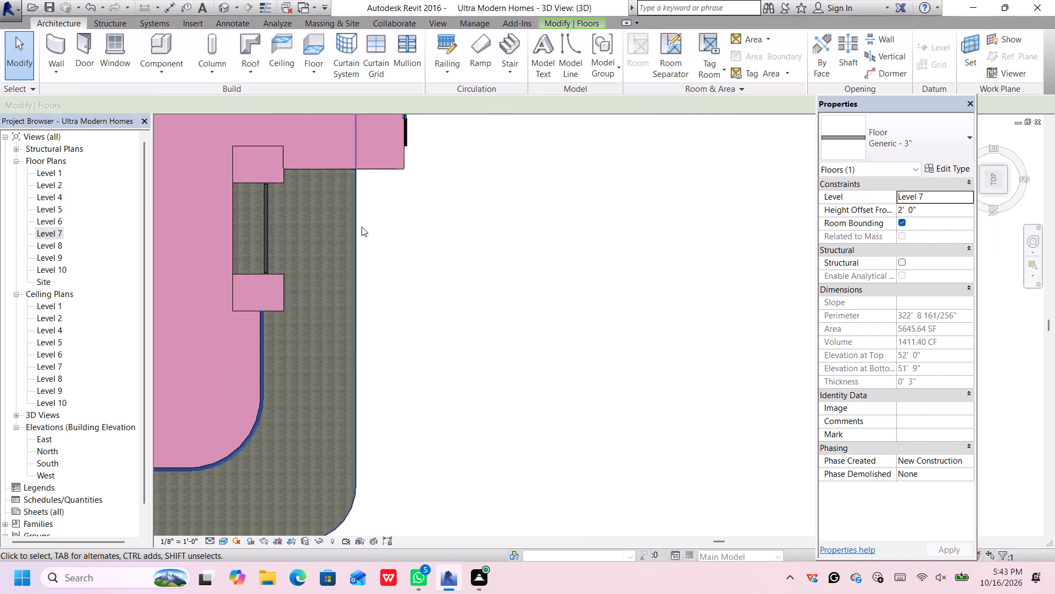
click(486, 281)
click(982, 190)
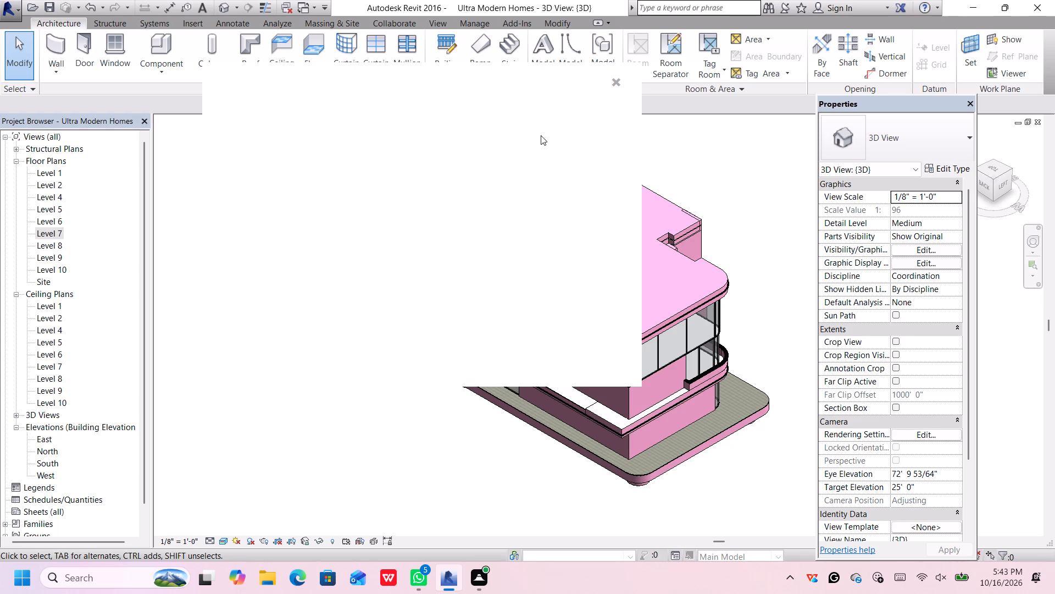
click(612, 81)
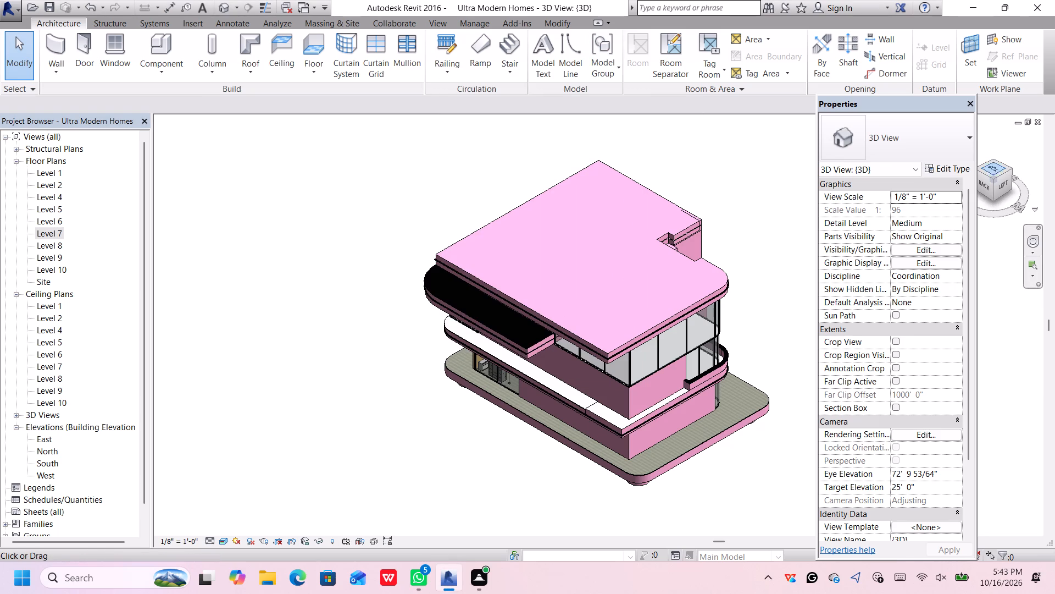
click(1002, 188)
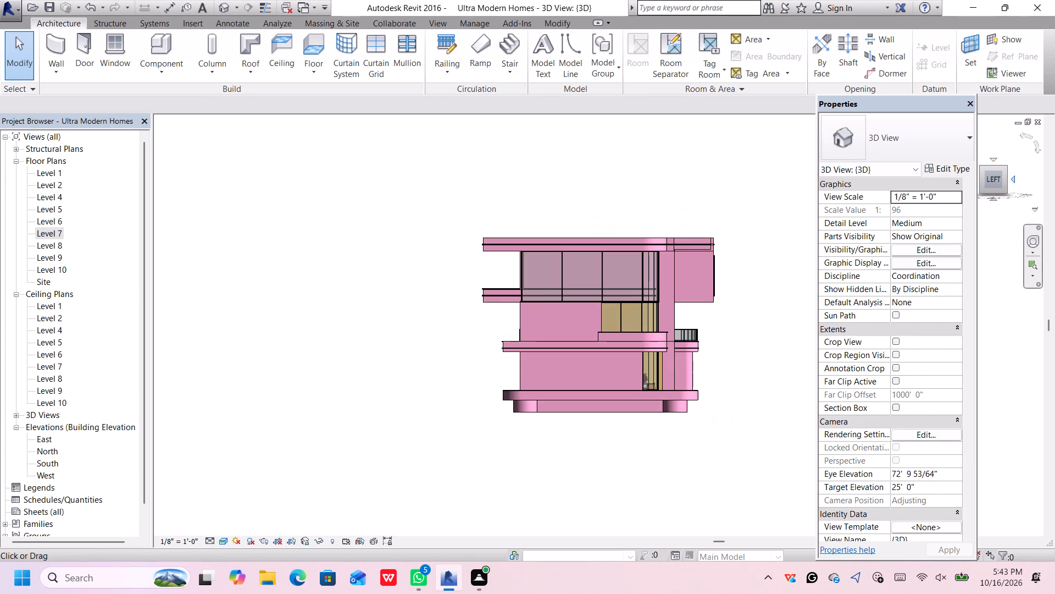
click(1005, 179)
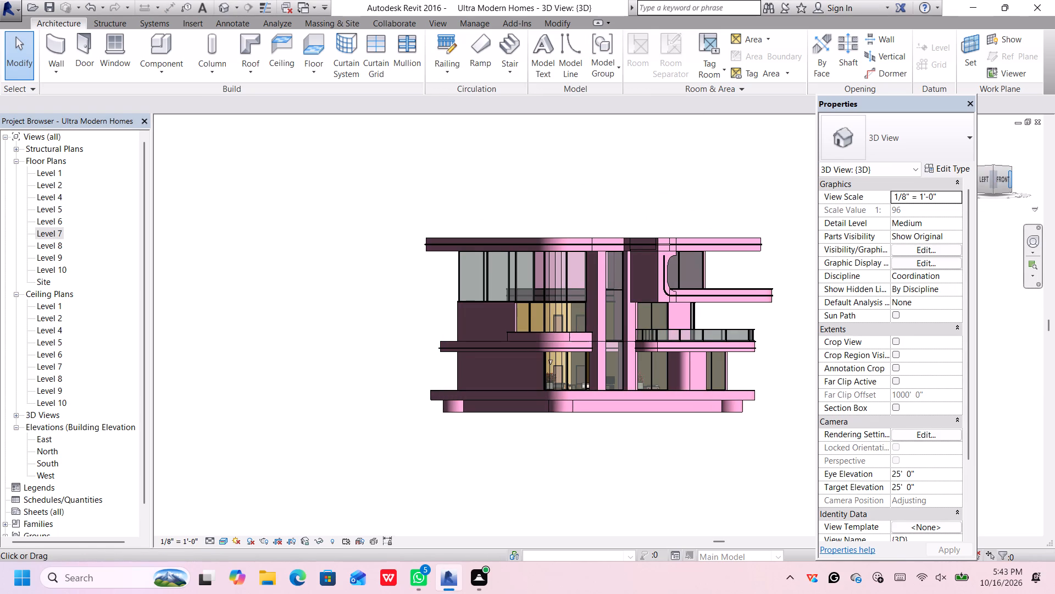
click(1006, 179)
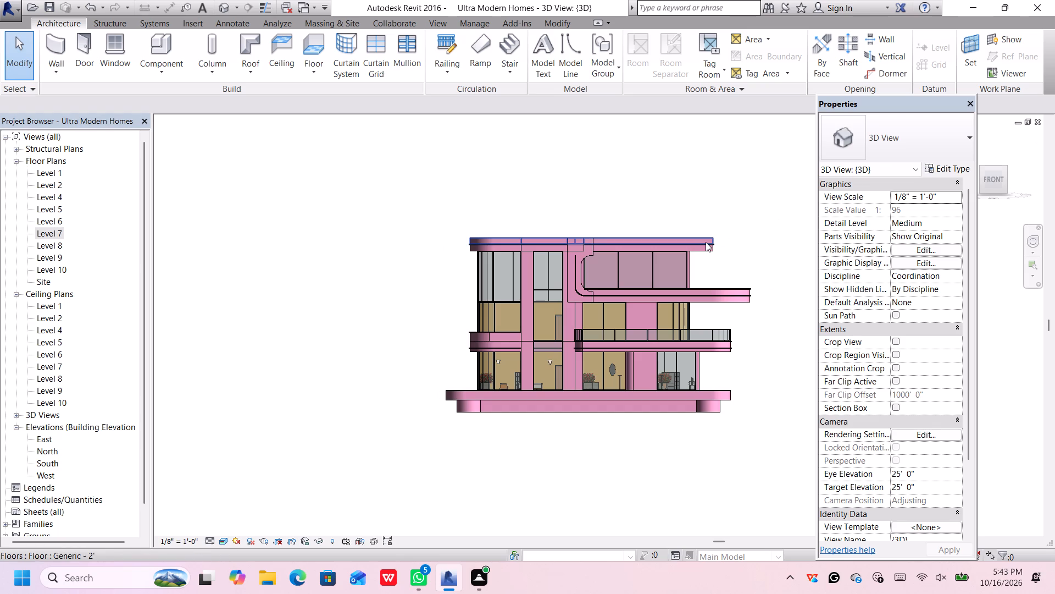
scroll(711, 201, up, 4)
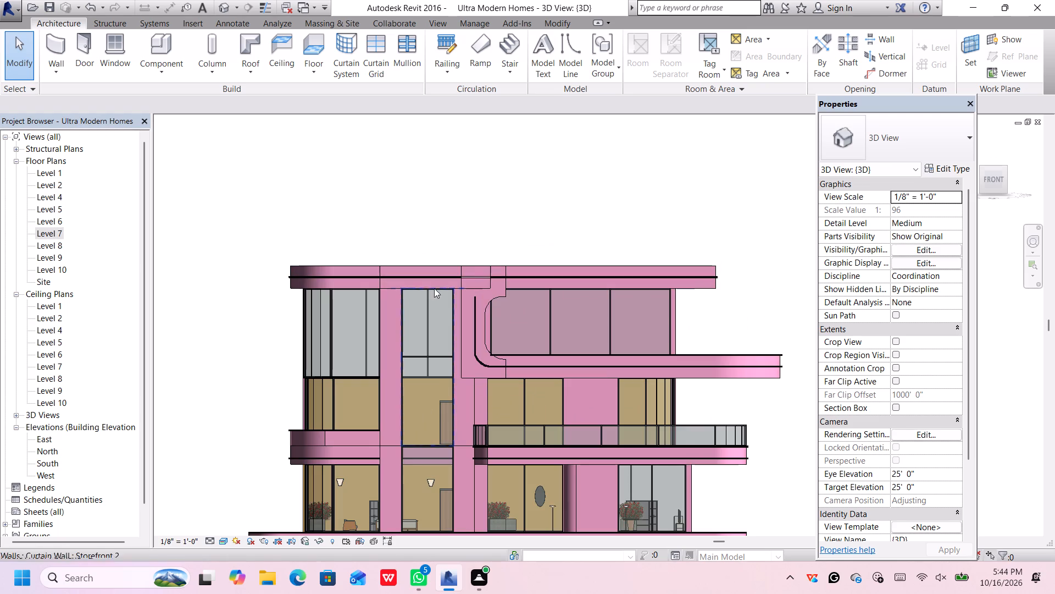
scroll(482, 260, up, 9)
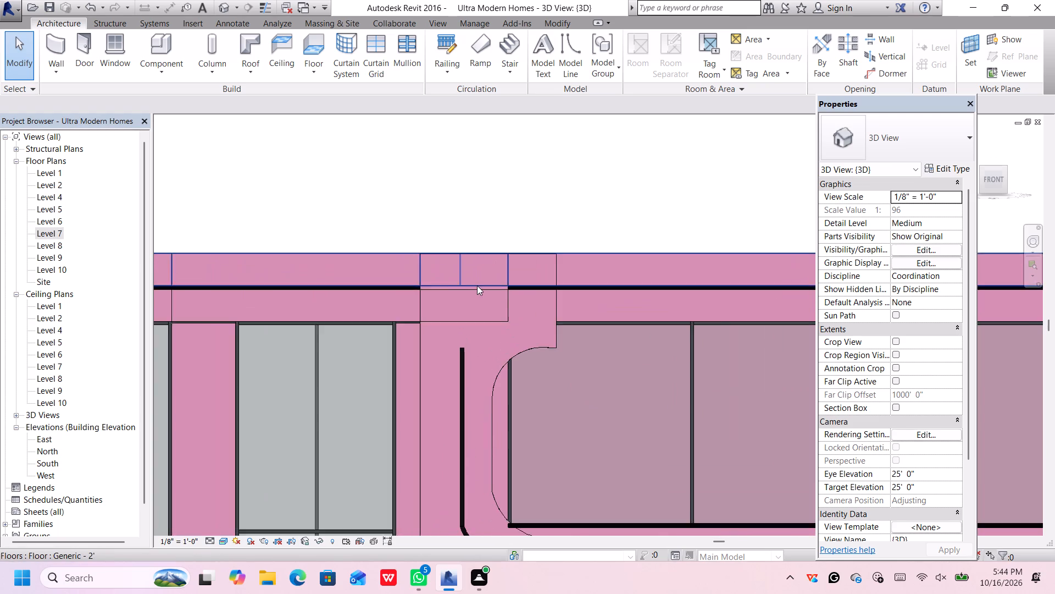
scroll(479, 285, down, 5)
scroll(506, 282, up, 3)
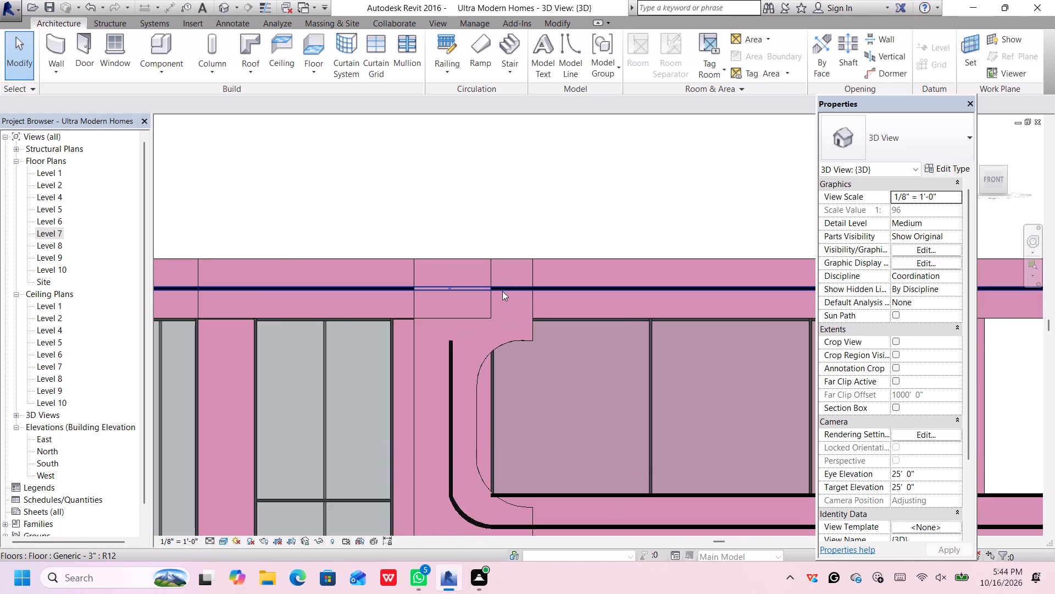
middle_drag(502, 291, 484, 273)
scroll(482, 273, up, 5)
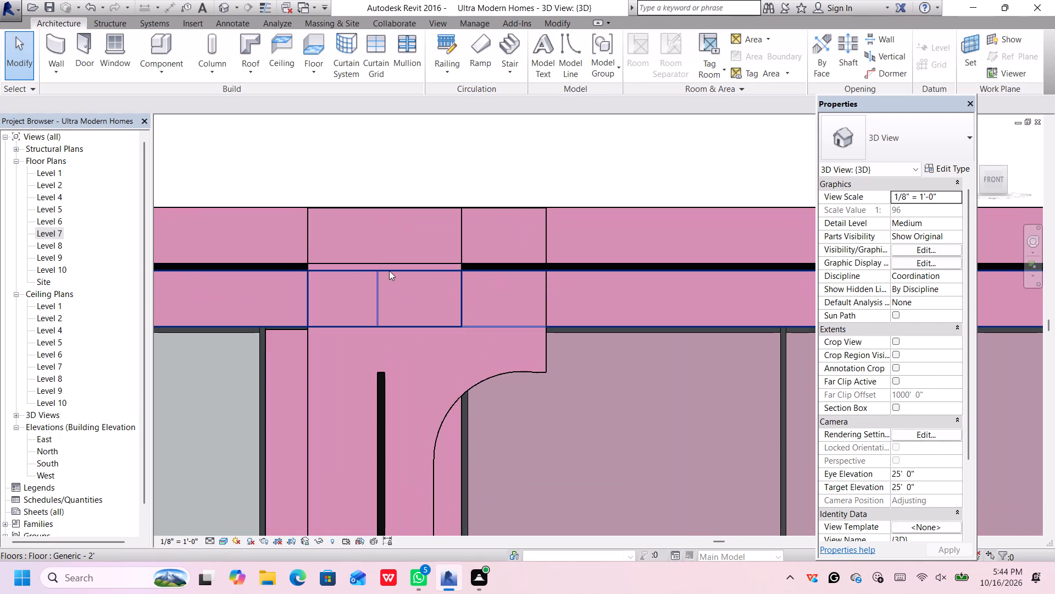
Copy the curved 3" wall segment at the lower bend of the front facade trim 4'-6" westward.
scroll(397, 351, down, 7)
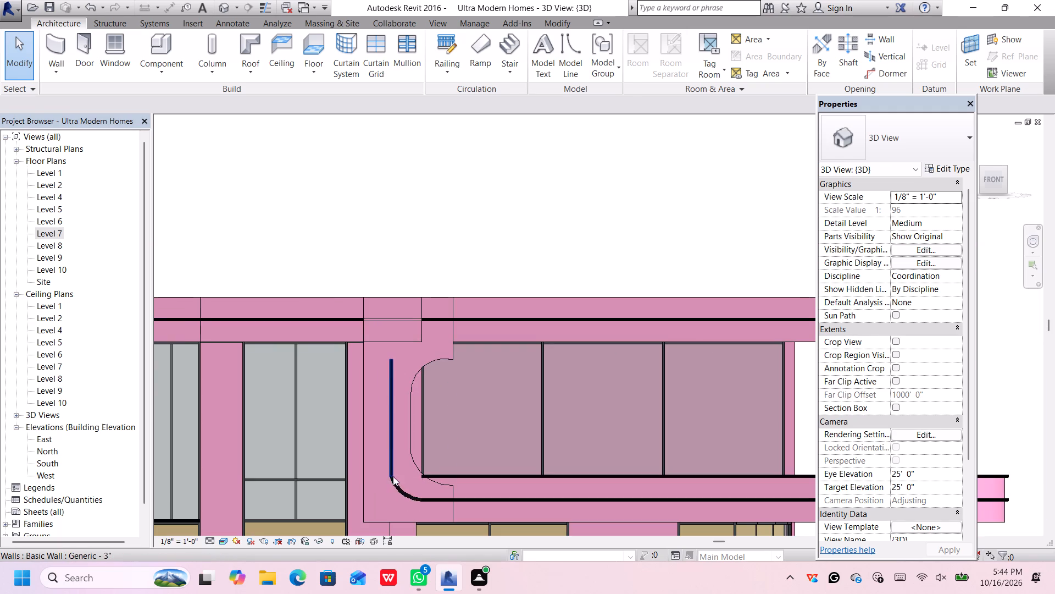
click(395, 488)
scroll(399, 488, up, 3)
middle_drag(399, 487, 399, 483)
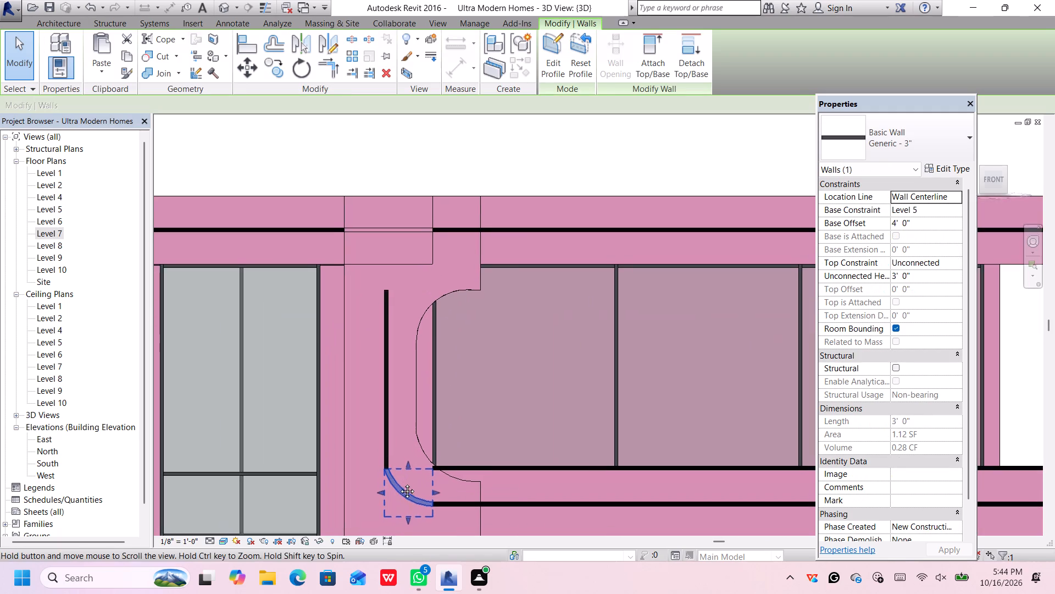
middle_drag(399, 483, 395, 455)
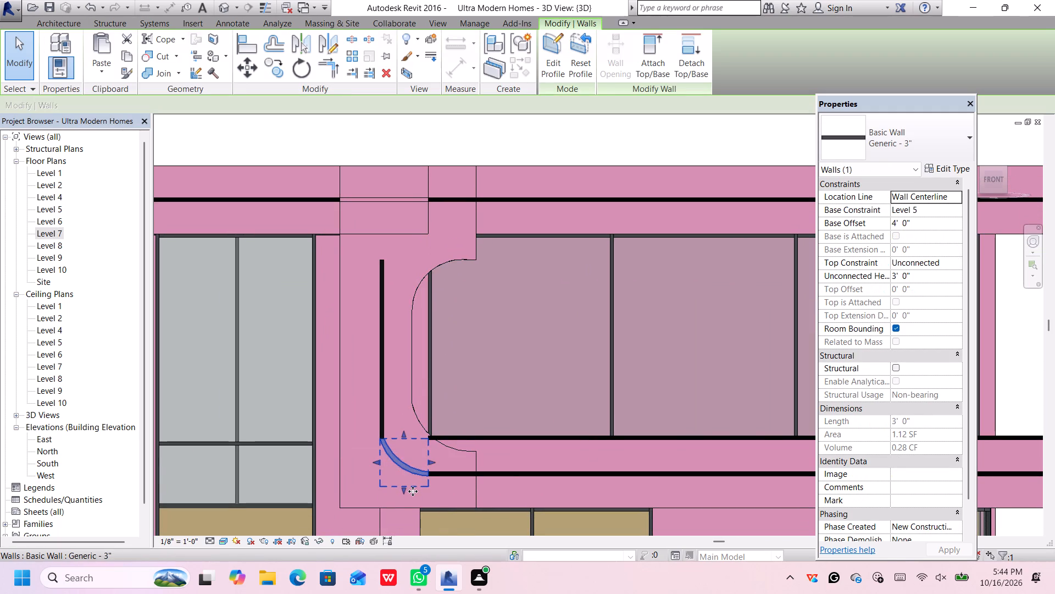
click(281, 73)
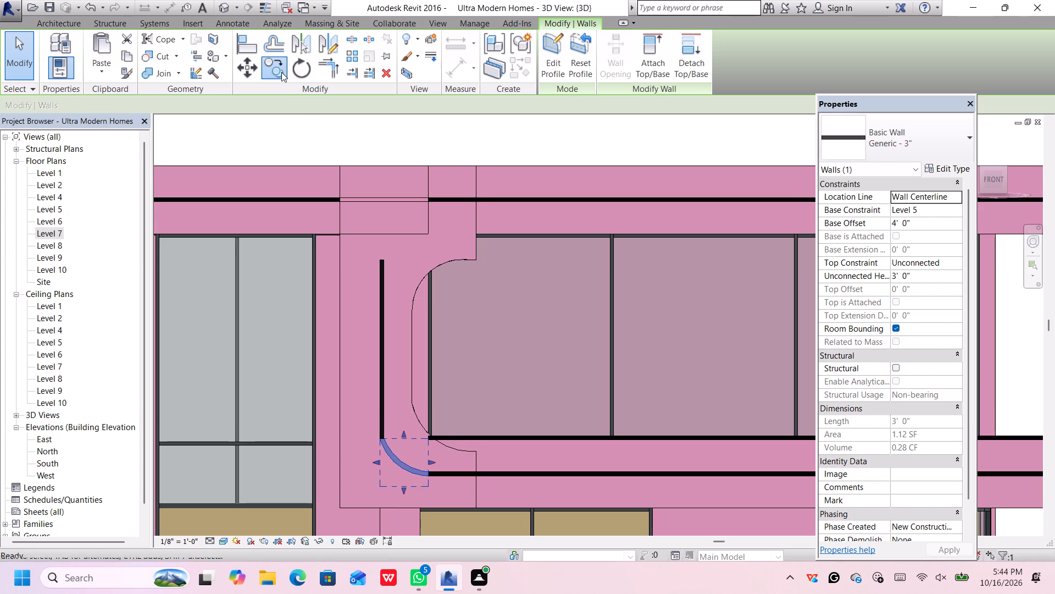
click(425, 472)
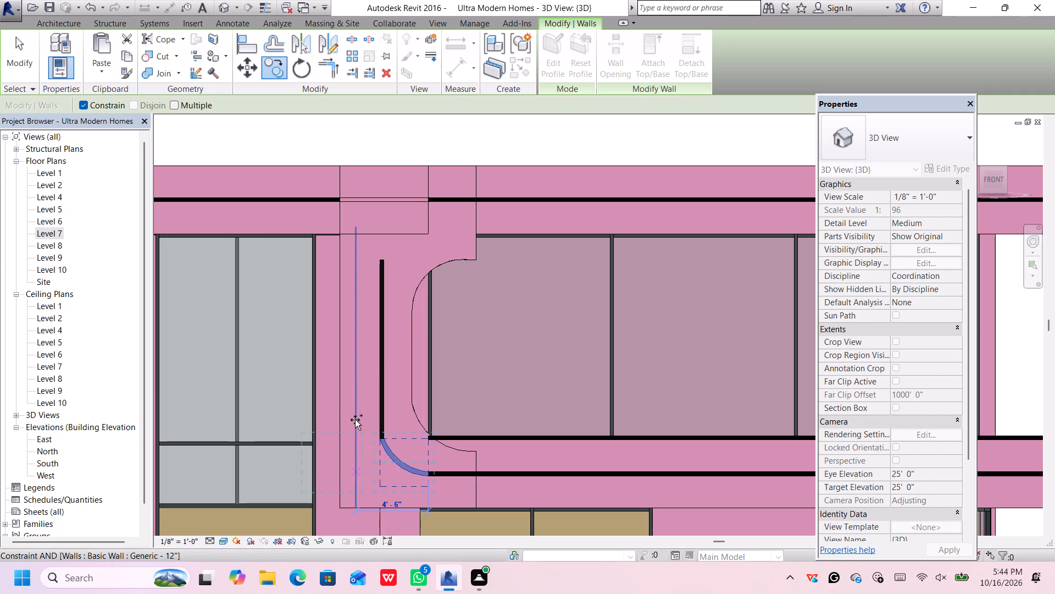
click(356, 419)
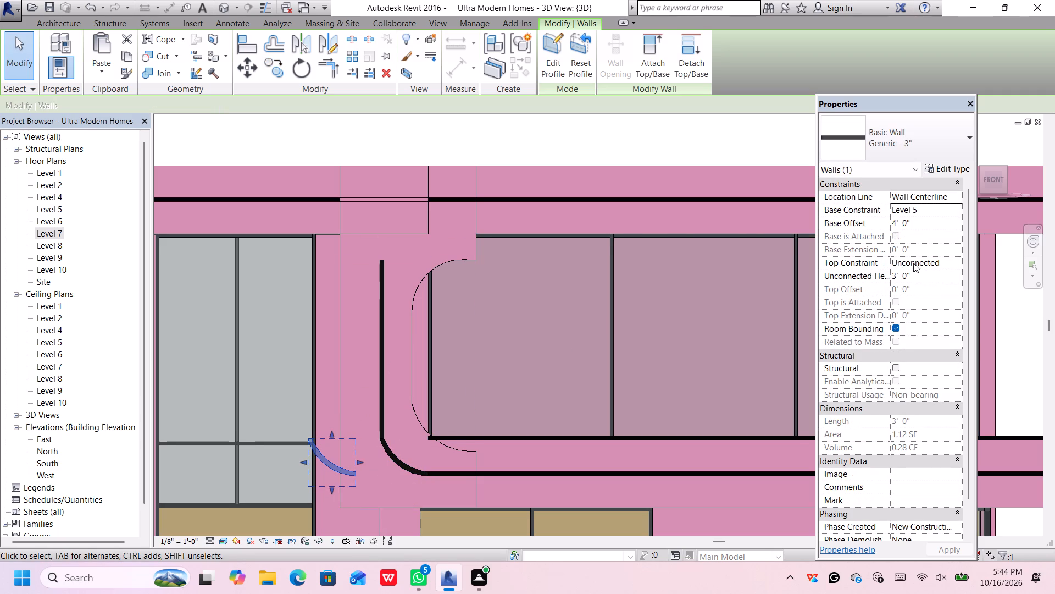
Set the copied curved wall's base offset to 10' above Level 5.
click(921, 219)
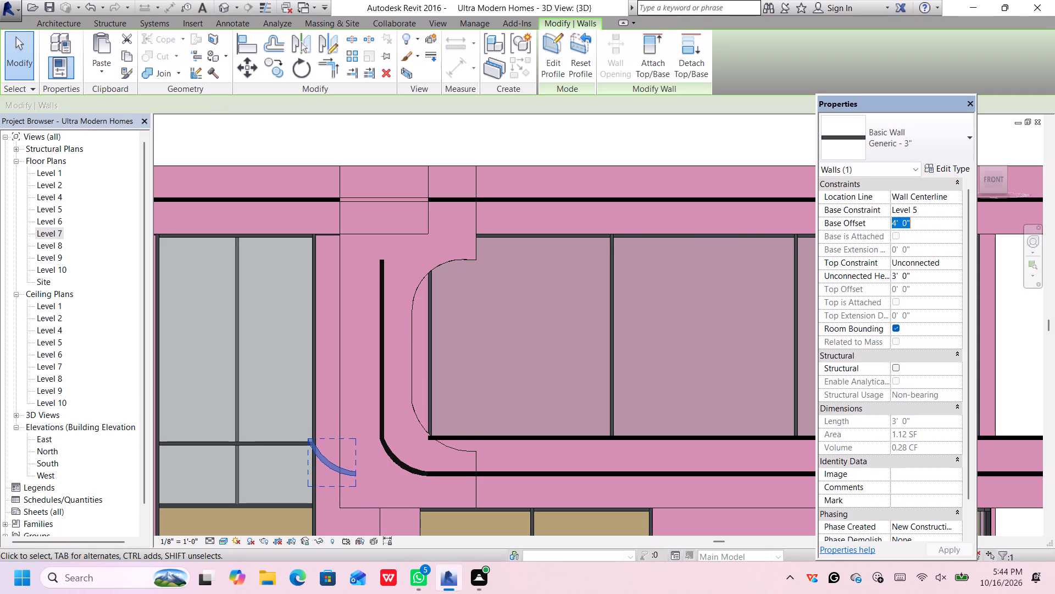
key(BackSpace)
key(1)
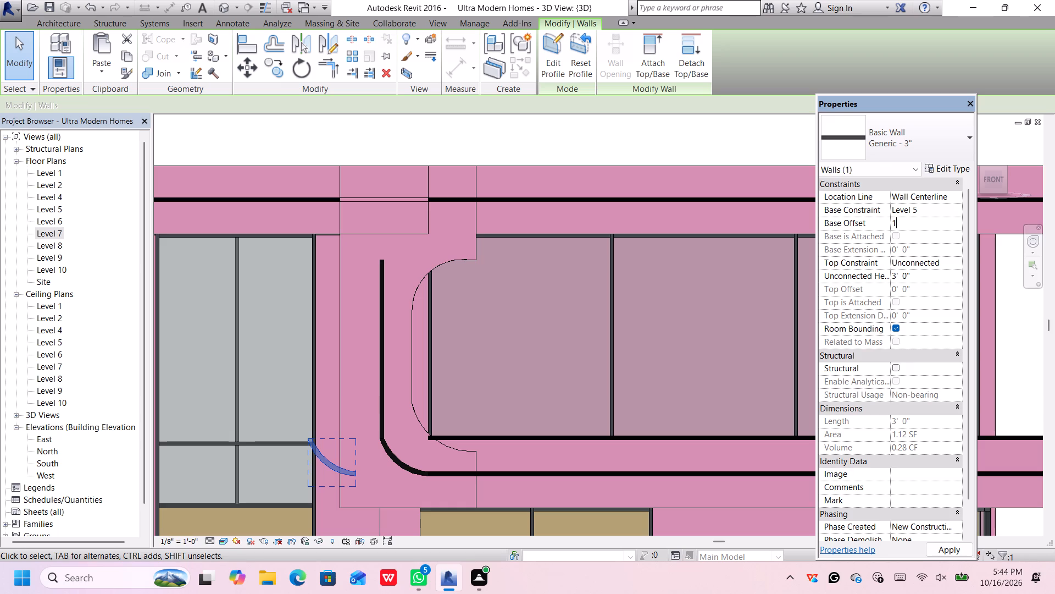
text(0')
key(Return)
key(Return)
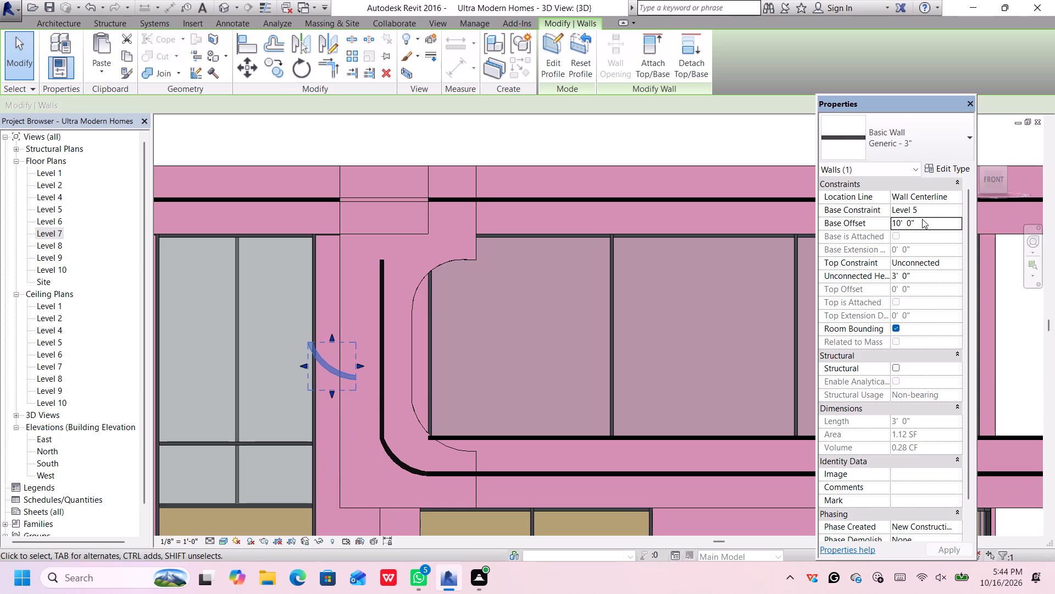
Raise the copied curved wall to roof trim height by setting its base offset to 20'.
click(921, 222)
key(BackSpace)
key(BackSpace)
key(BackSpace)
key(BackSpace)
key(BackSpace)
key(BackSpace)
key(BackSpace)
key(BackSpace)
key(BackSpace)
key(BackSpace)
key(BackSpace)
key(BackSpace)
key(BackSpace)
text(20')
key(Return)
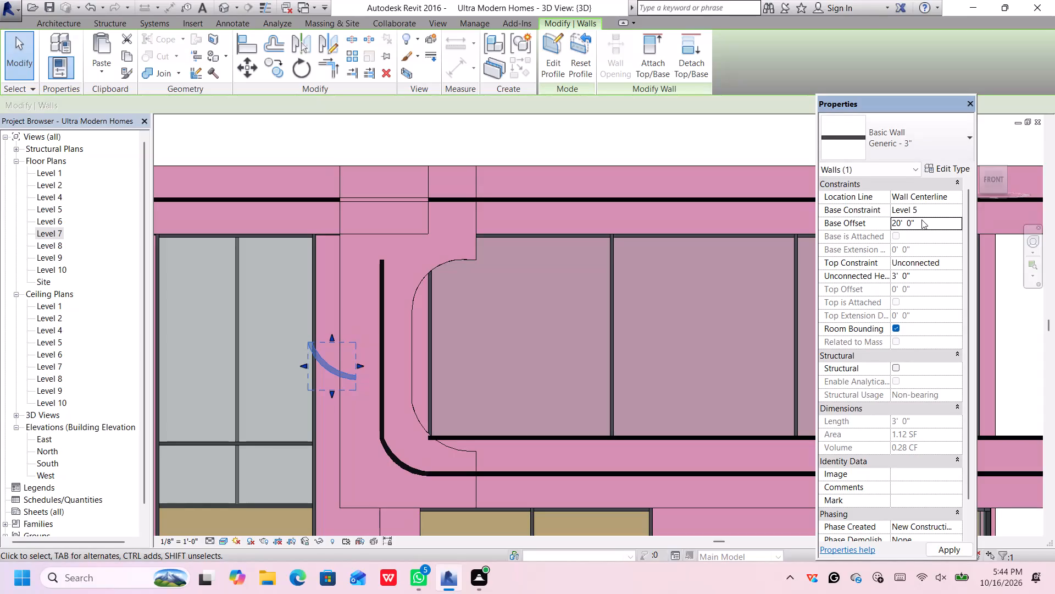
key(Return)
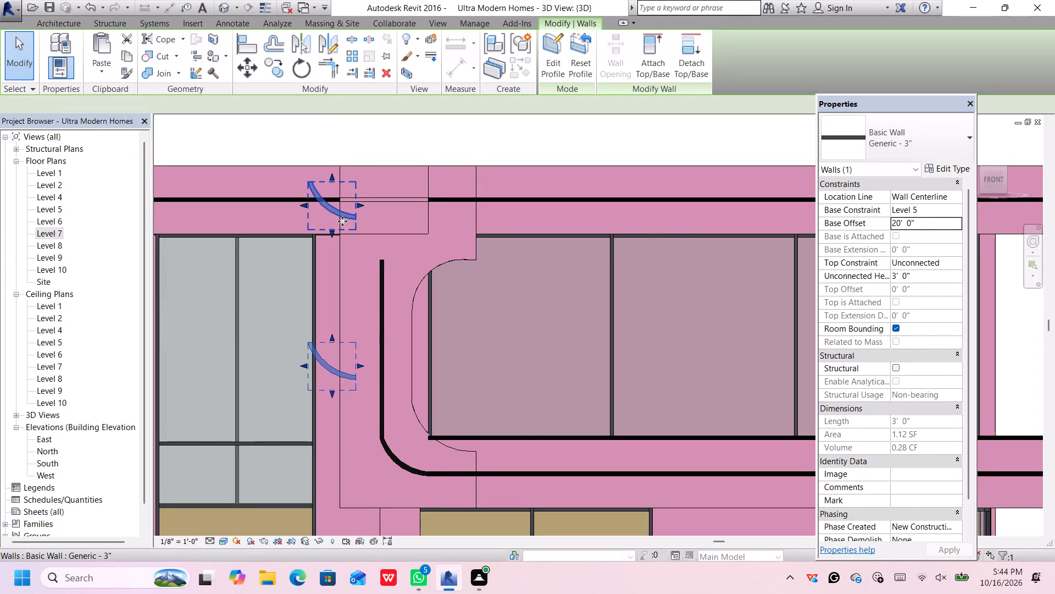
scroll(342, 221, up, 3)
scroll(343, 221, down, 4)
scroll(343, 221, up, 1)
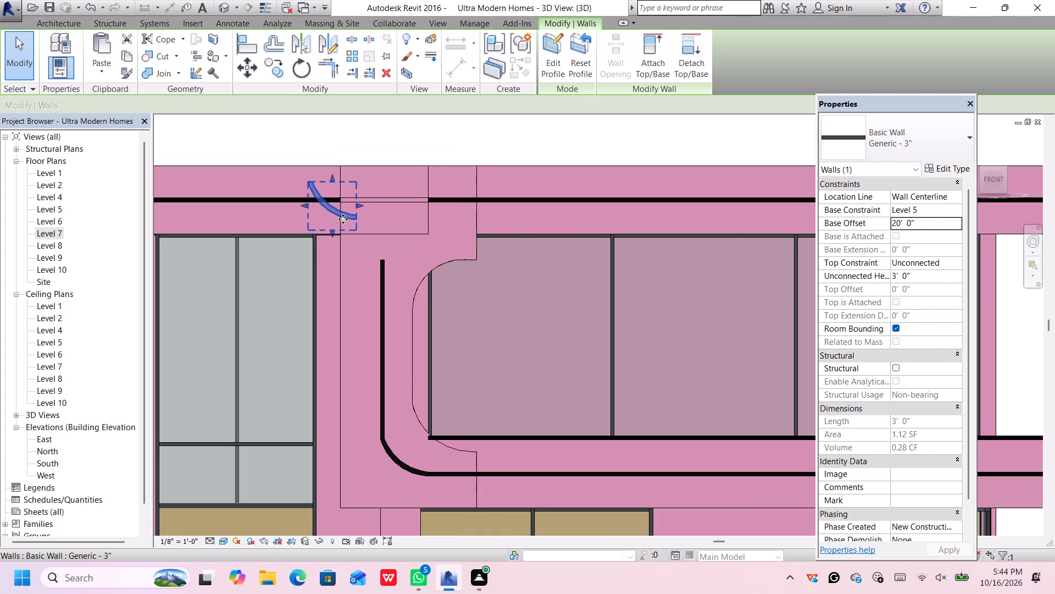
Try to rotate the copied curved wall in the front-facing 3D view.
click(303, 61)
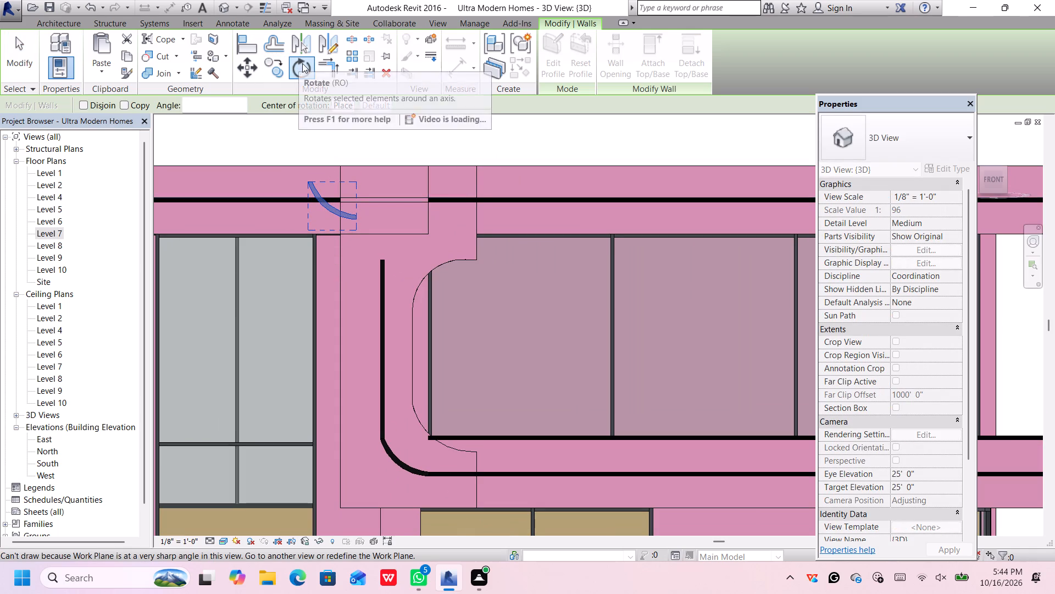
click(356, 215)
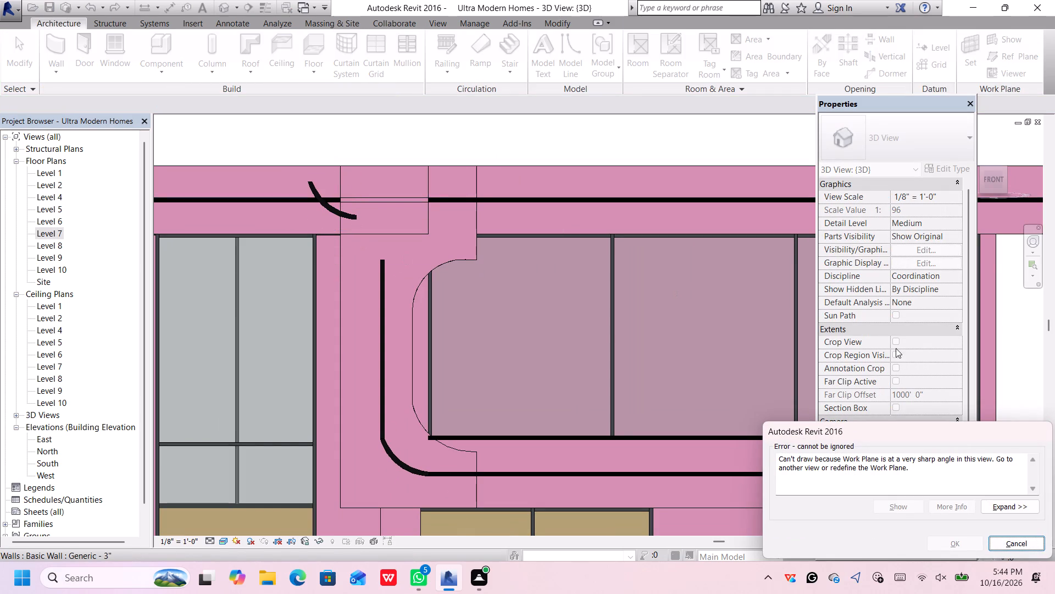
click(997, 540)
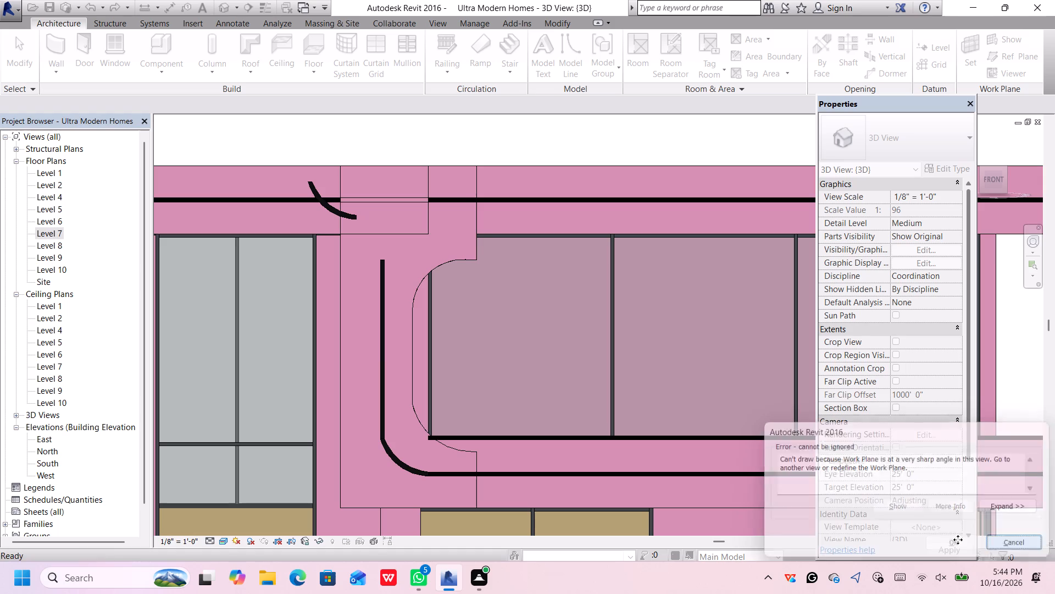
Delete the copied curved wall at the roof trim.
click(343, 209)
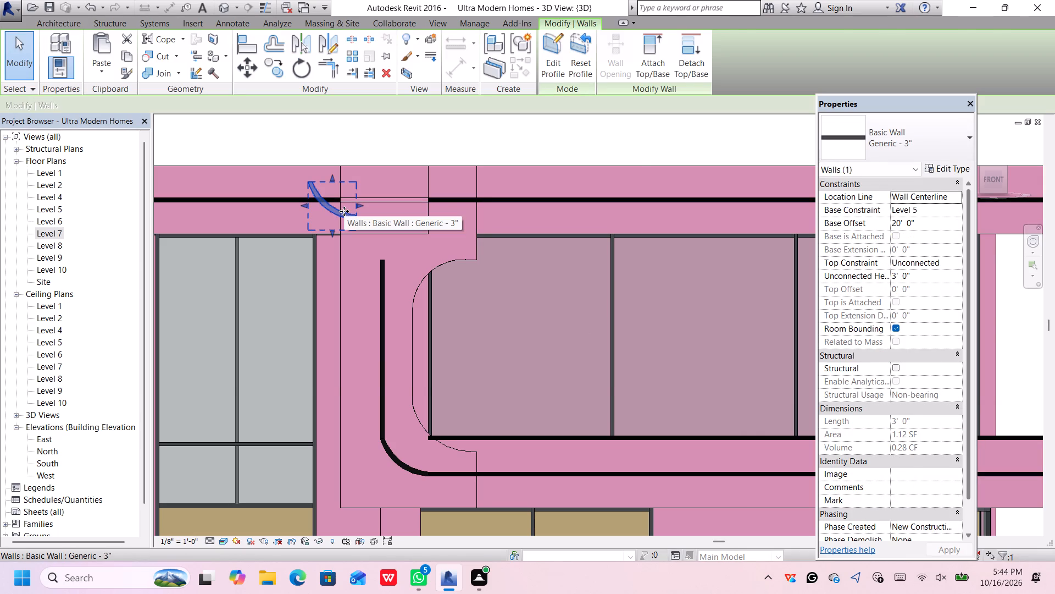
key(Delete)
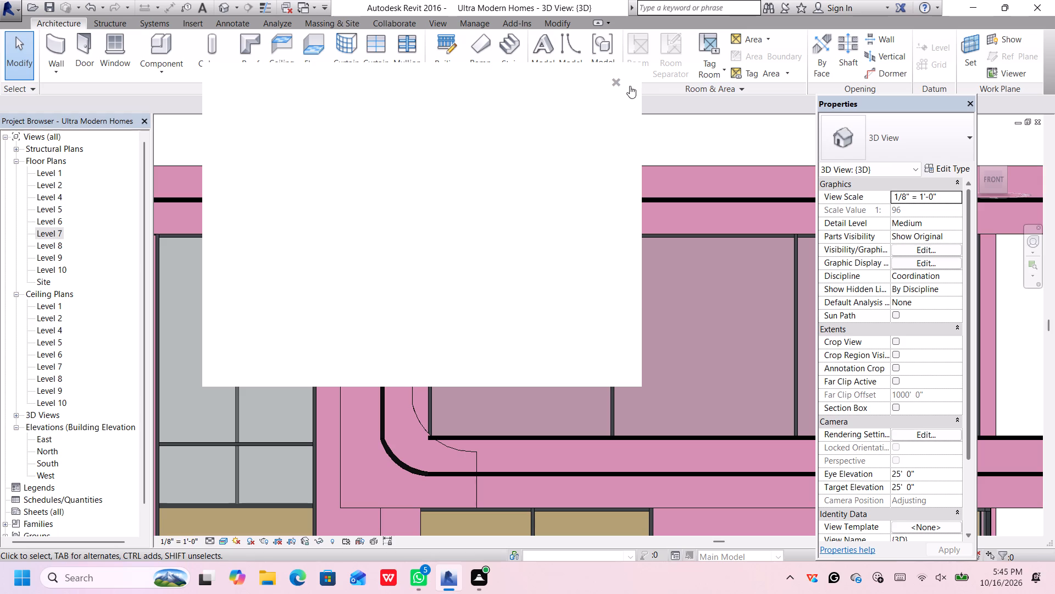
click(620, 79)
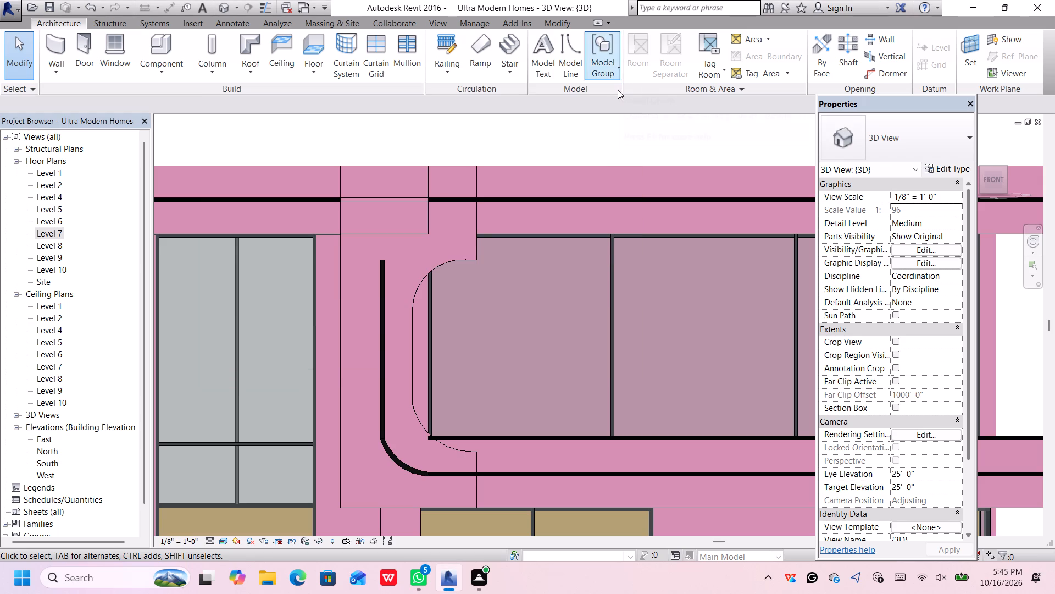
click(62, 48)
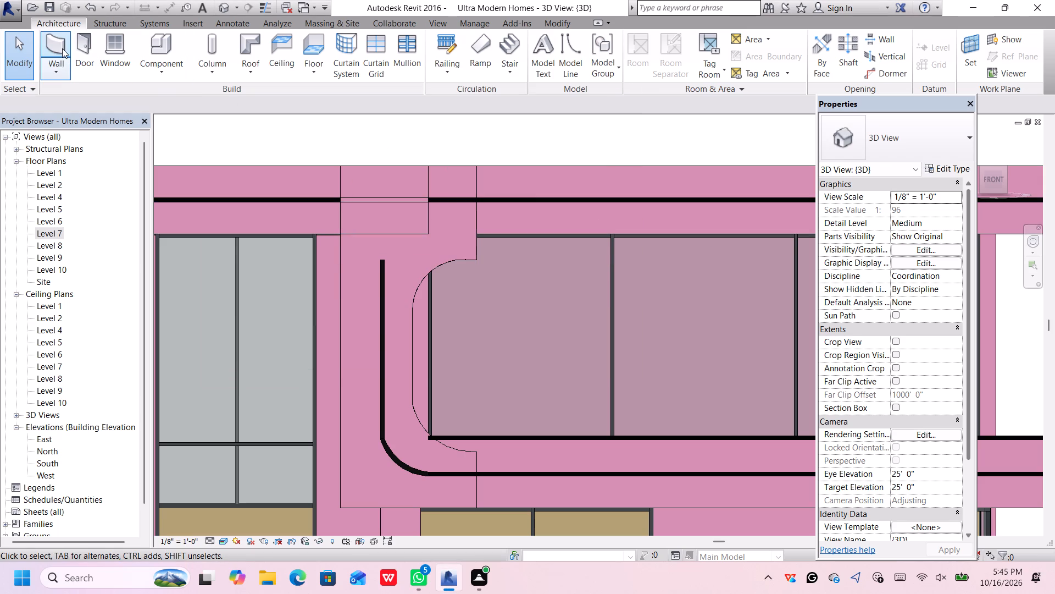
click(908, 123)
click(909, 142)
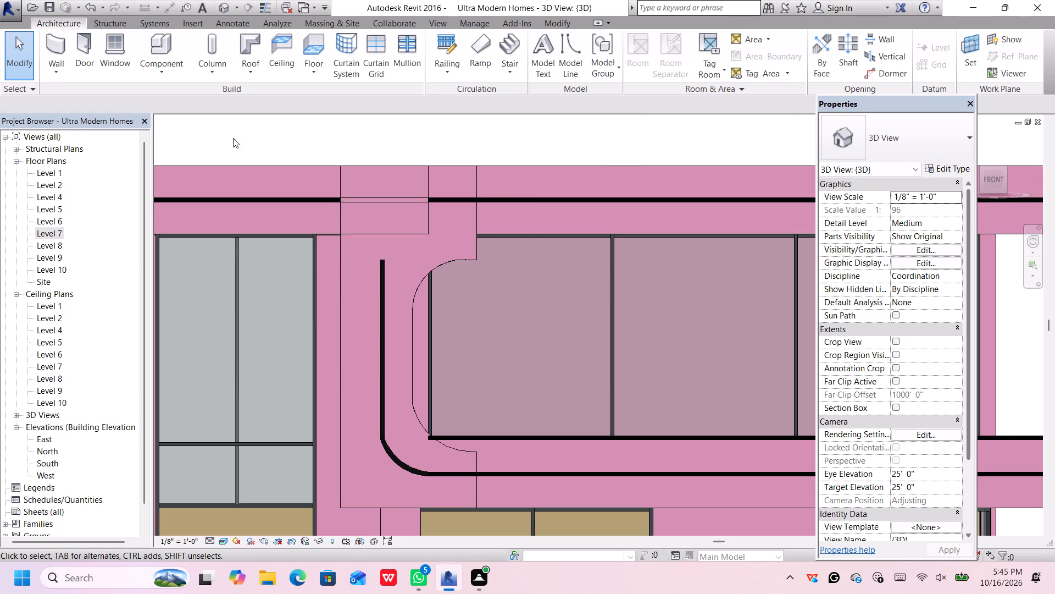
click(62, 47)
Open the Level 7 floor plan.
double_click(54, 232)
scroll(347, 257, down, 6)
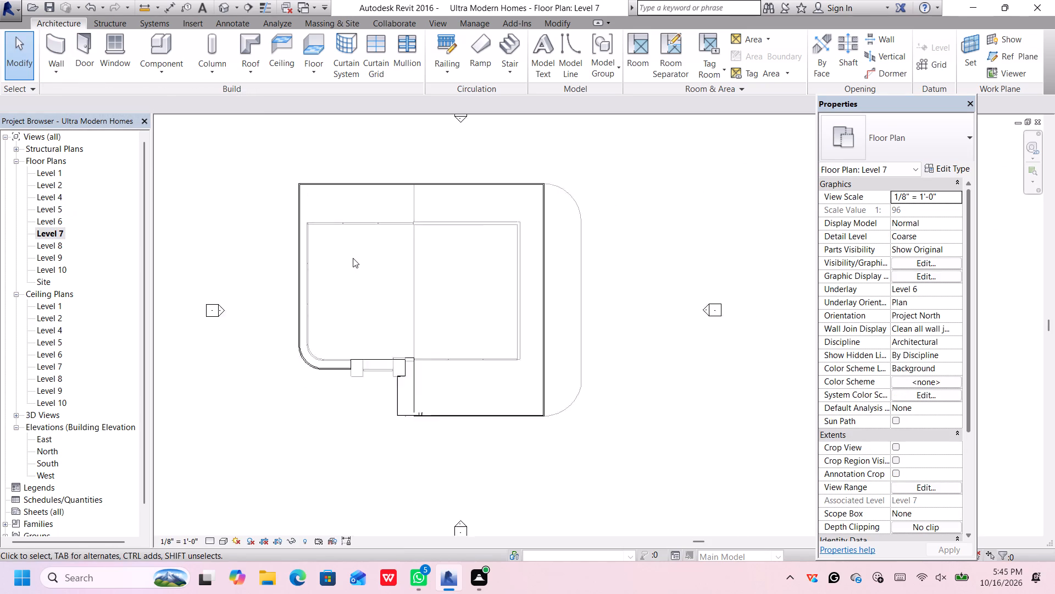
Draw a straight Generic - 3" wall about 3'-1" long on Level 7, ending at the front roof trim's corner.
scroll(353, 258, down, 1)
scroll(403, 365, up, 14)
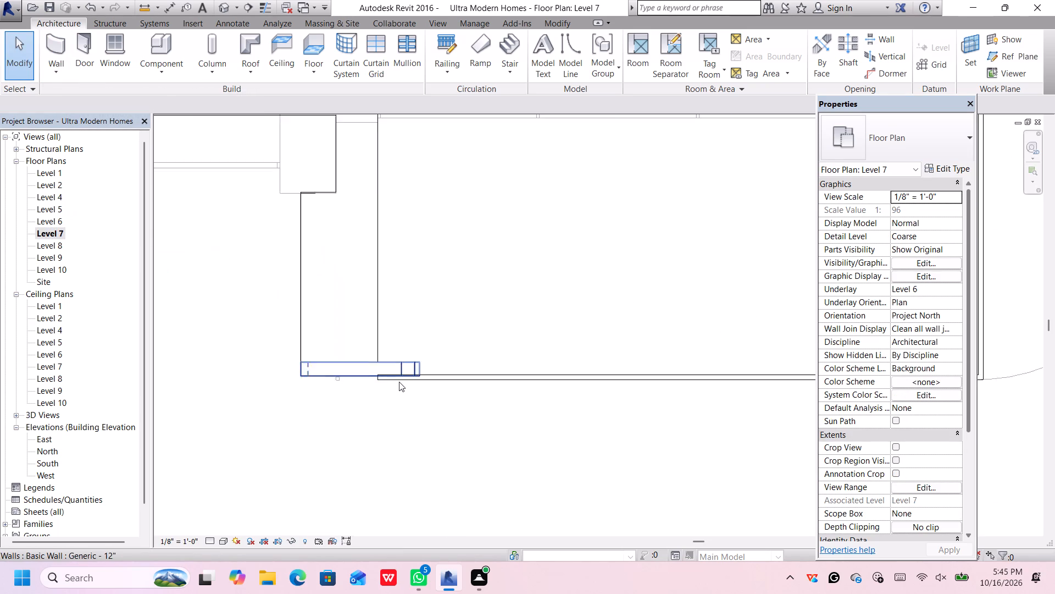
scroll(399, 382, up, 2)
scroll(354, 373, up, 4)
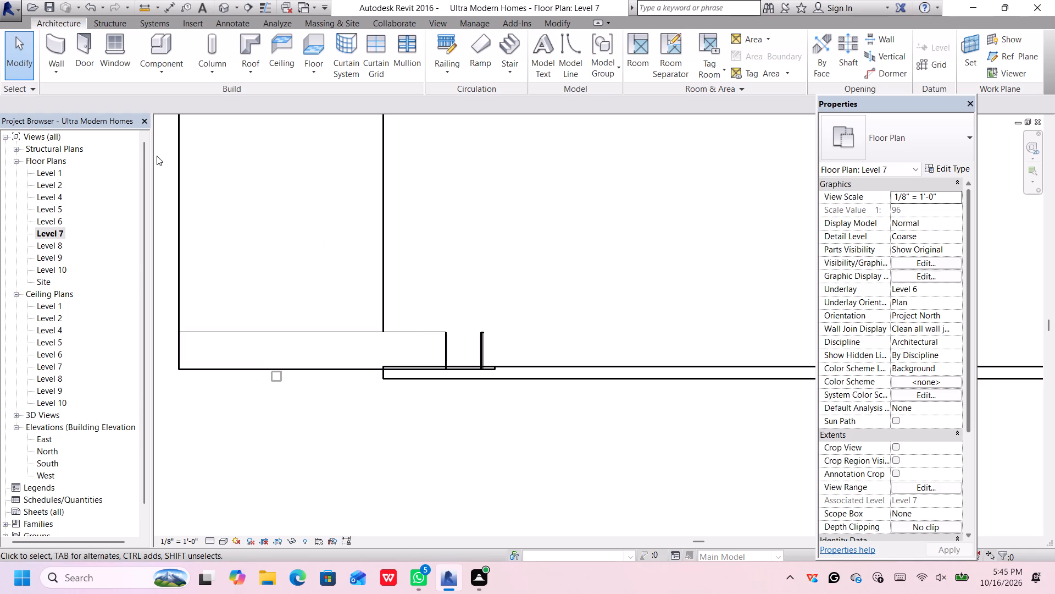
click(58, 45)
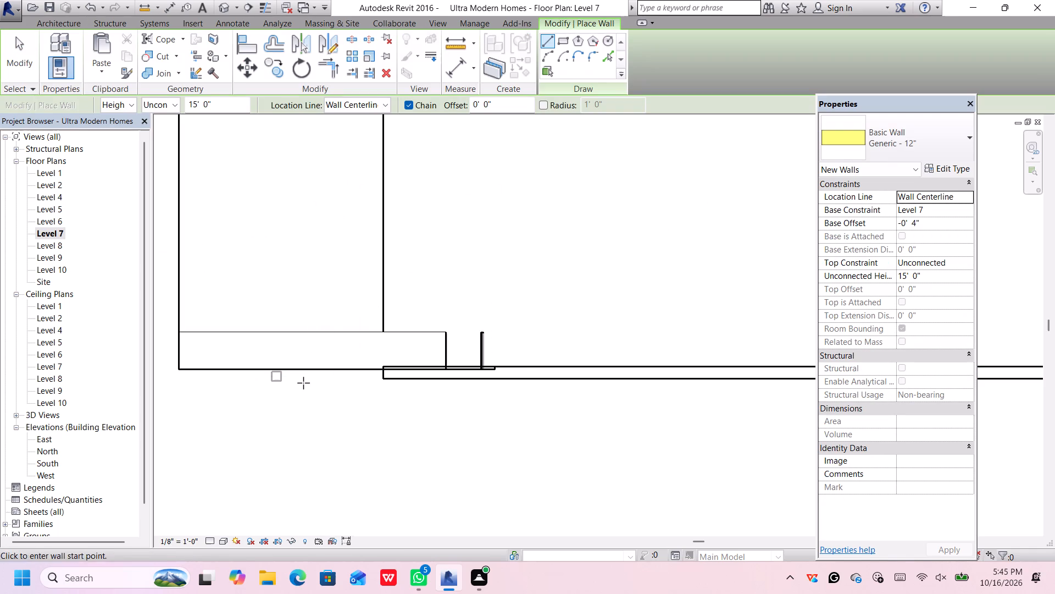
scroll(289, 375, up, 1)
click(850, 144)
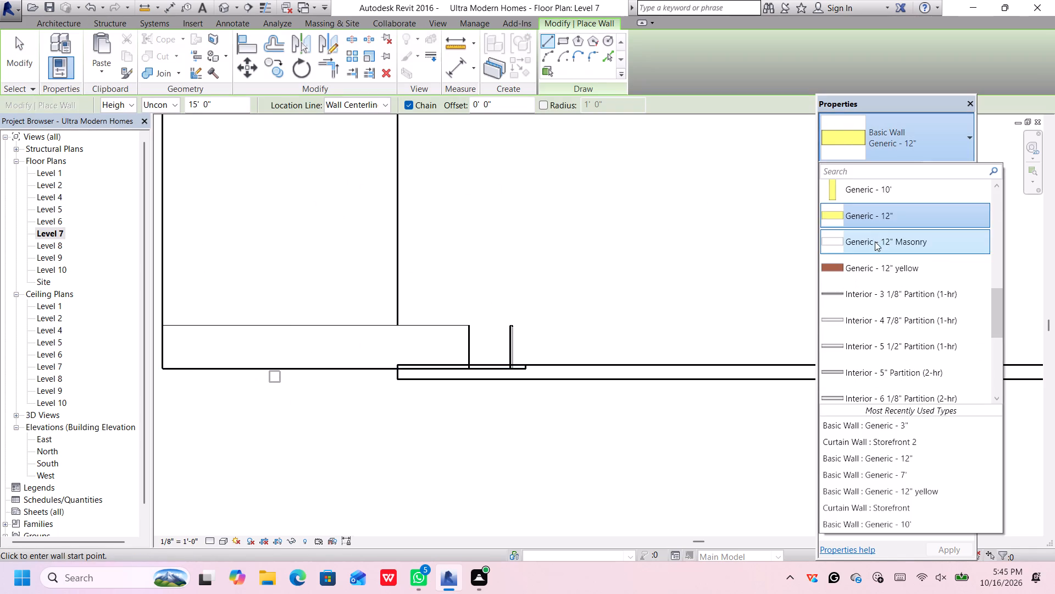
scroll(879, 256, up, 7)
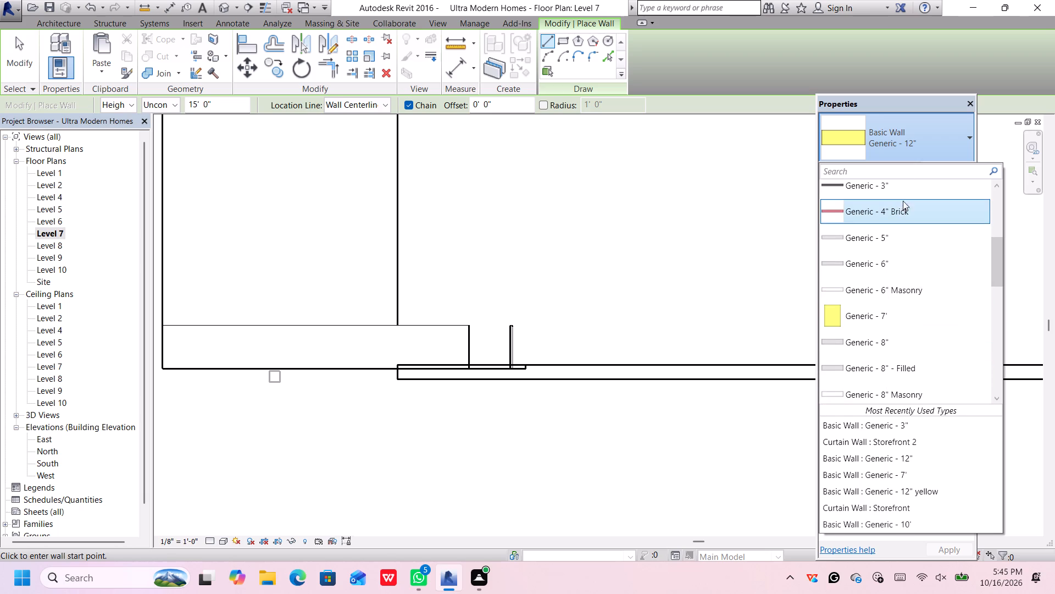
click(908, 195)
scroll(256, 366, up, 5)
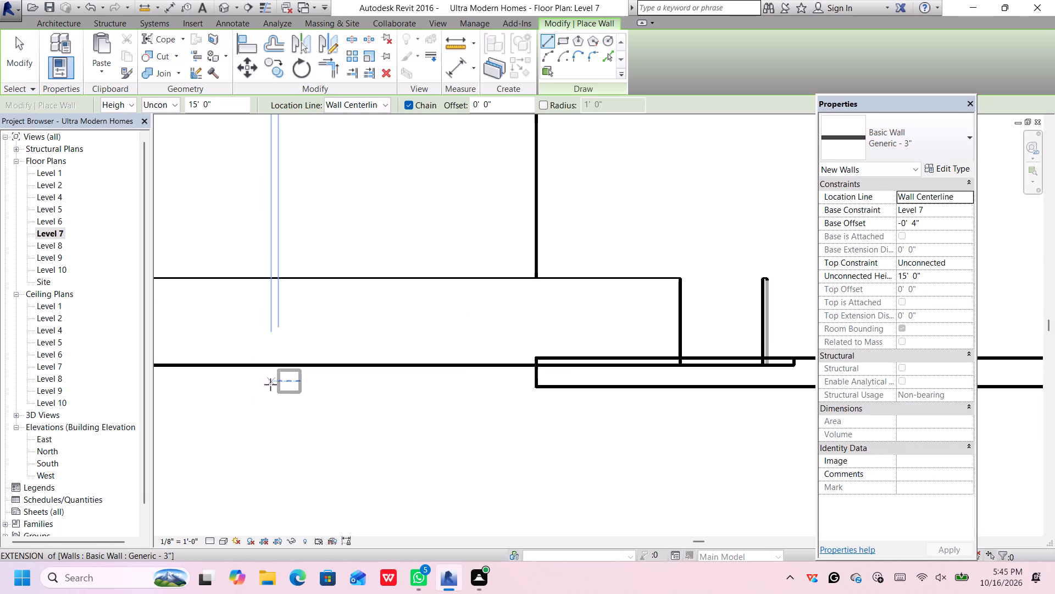
scroll(270, 384, up, 1)
click(270, 378)
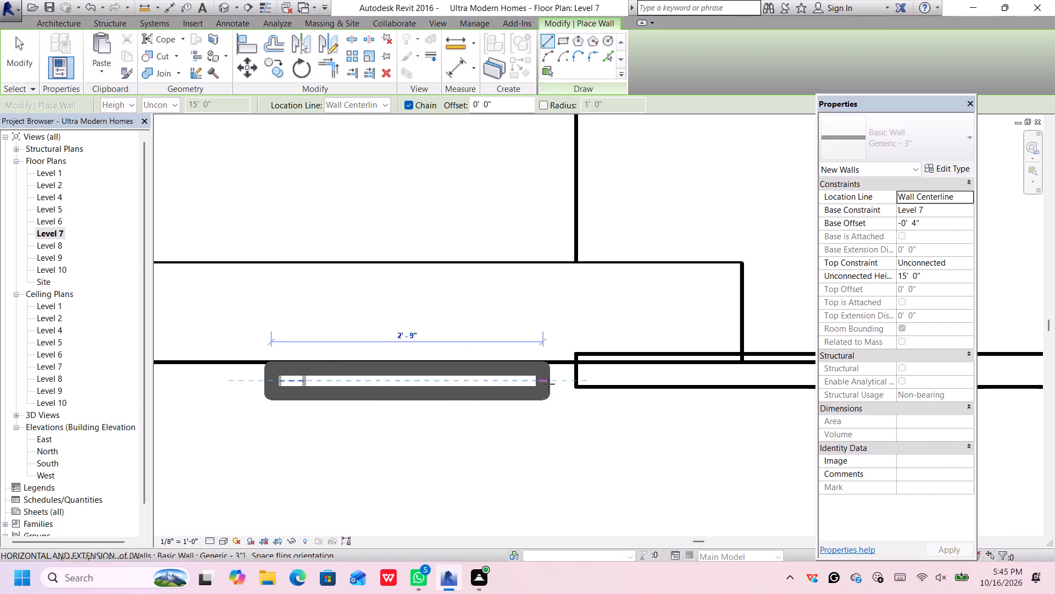
click(572, 374)
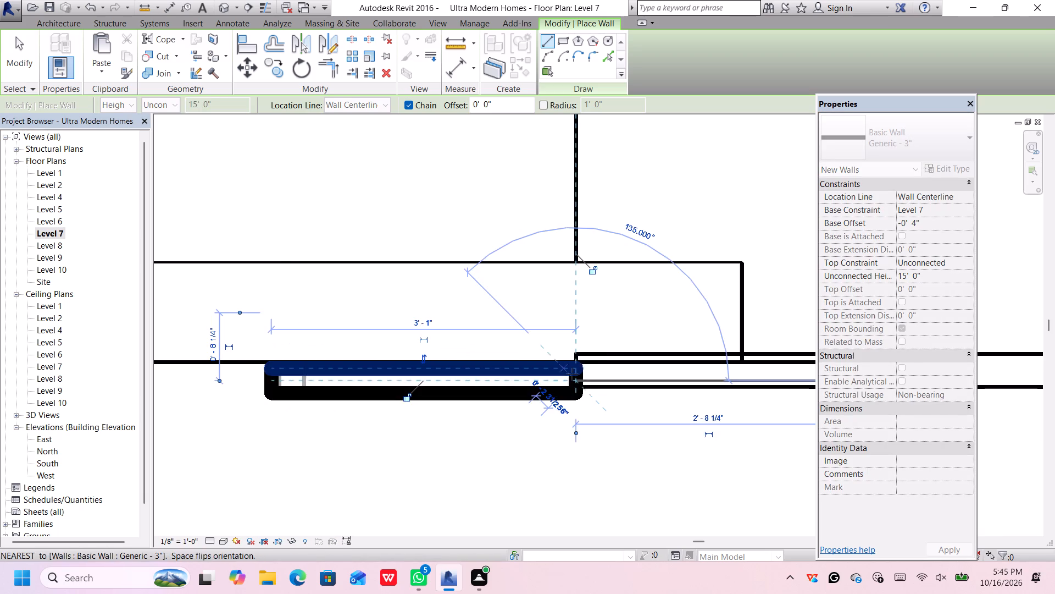
scroll(429, 448, down, 7)
key(space)
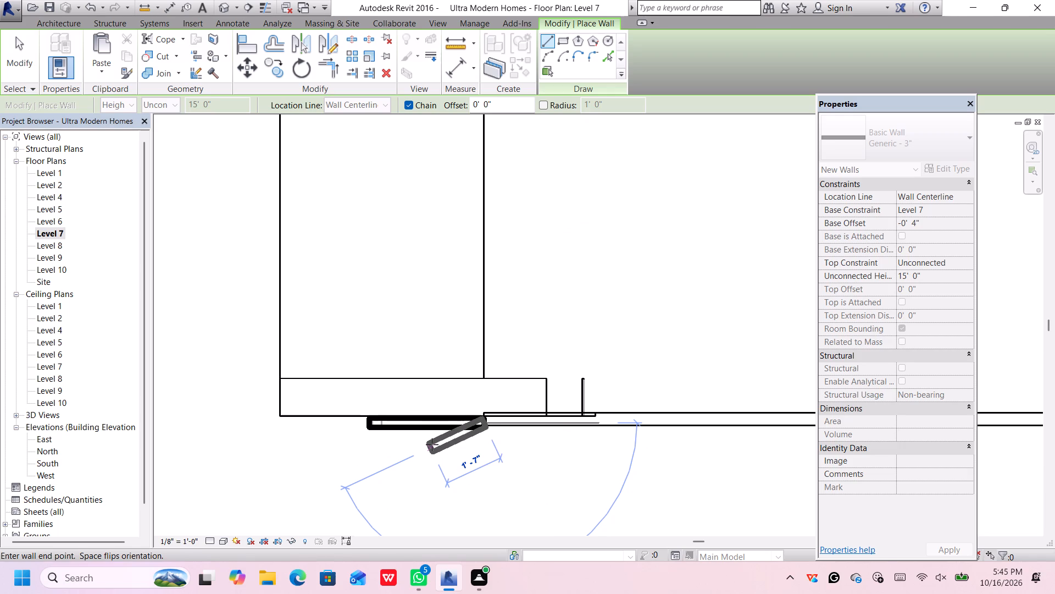
key(space)
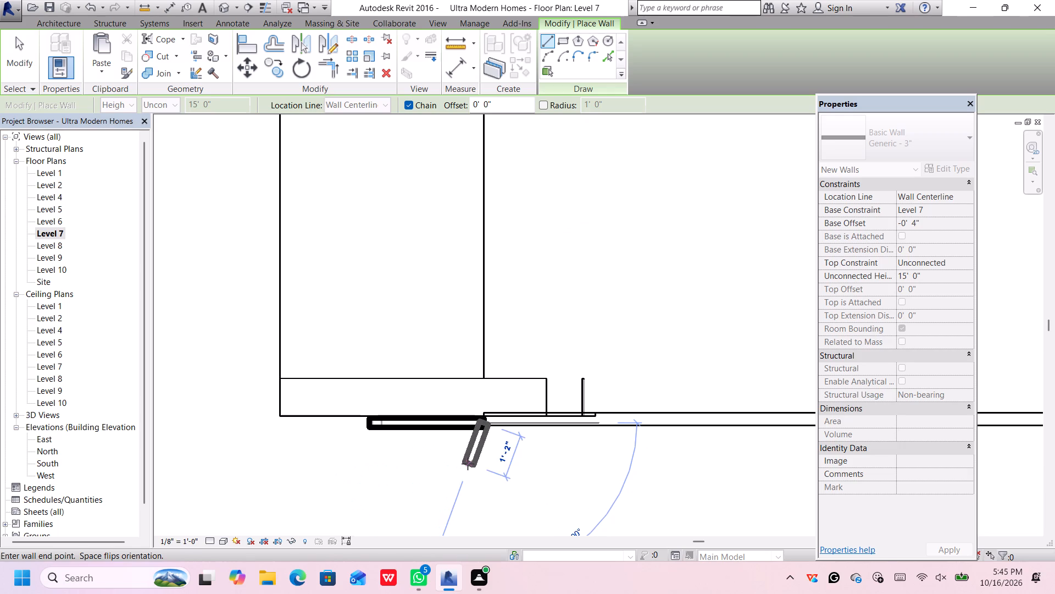
key(Escape)
scroll(464, 448, down, 1)
key(Escape)
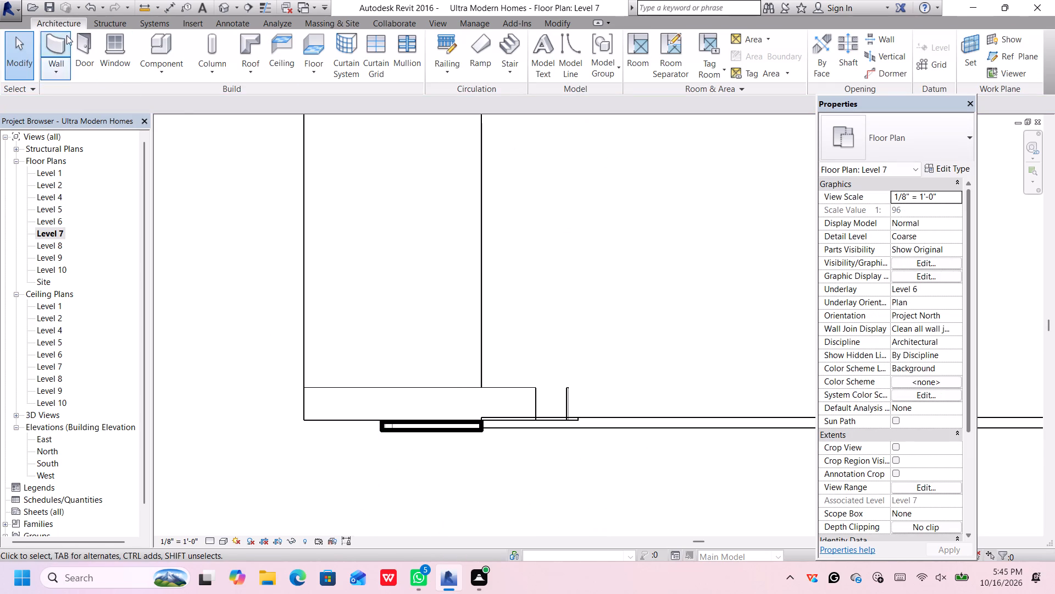
In the 3D view, set the new front 3" wall's unconnected height to 3'.
click(225, 9)
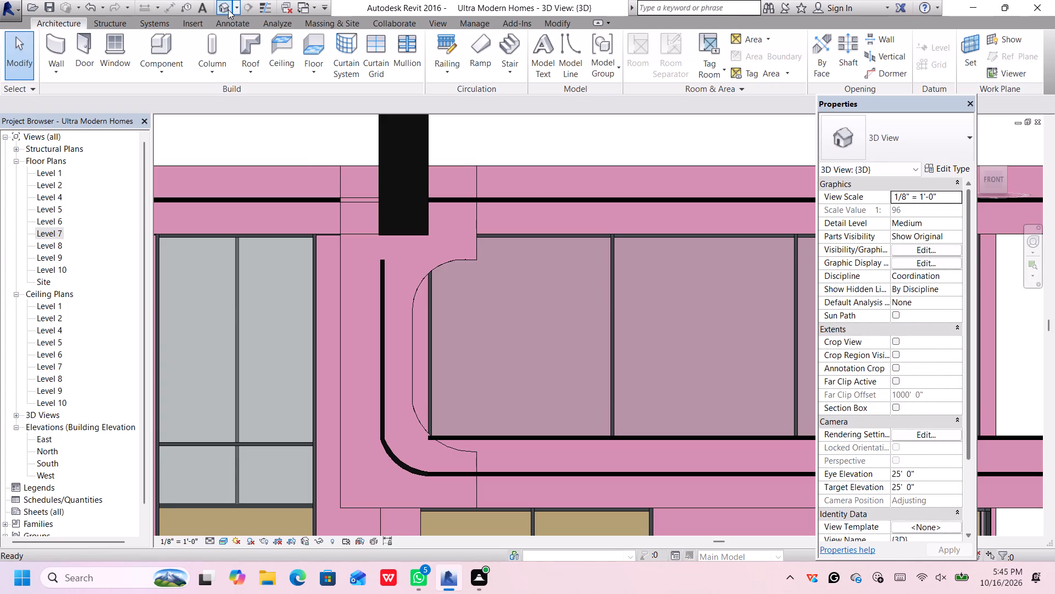
scroll(395, 191, down, 3)
scroll(430, 134, down, 1)
middle_drag(430, 136, 447, 197)
scroll(431, 140, up, 2)
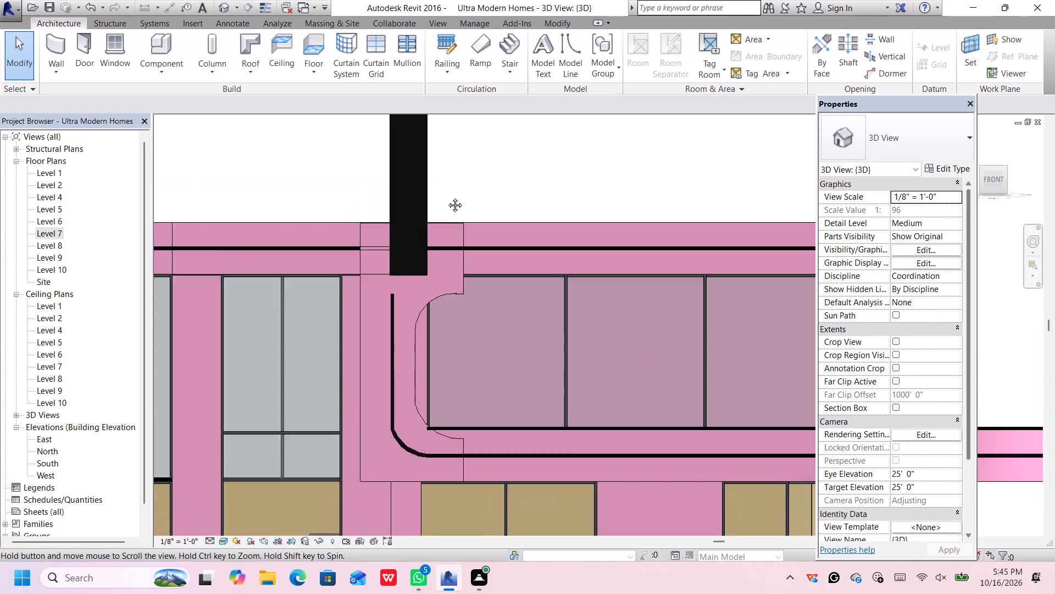
middle_drag(447, 197, 462, 261)
click(443, 230)
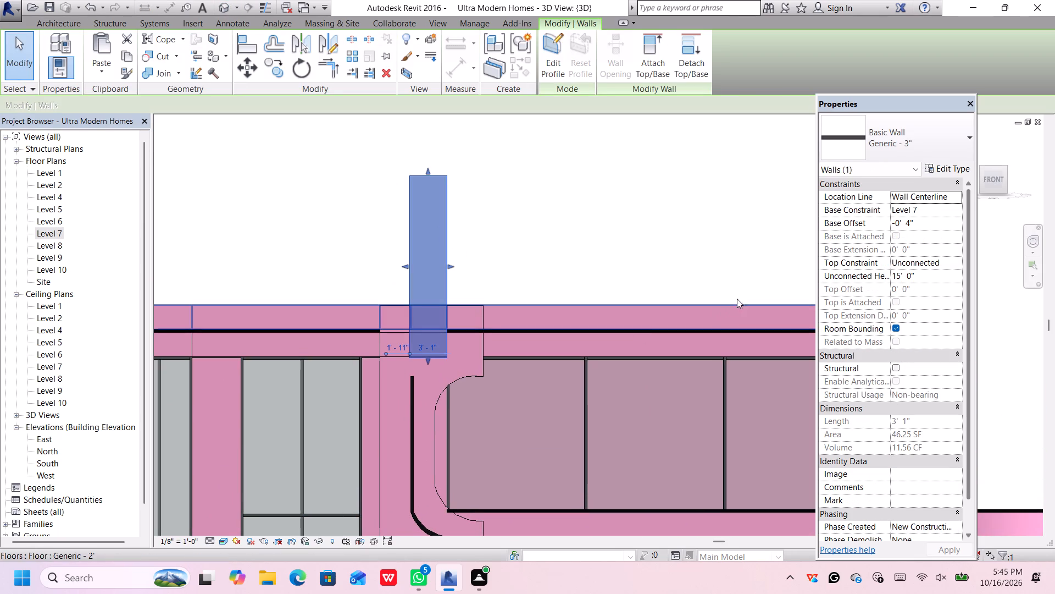
click(919, 276)
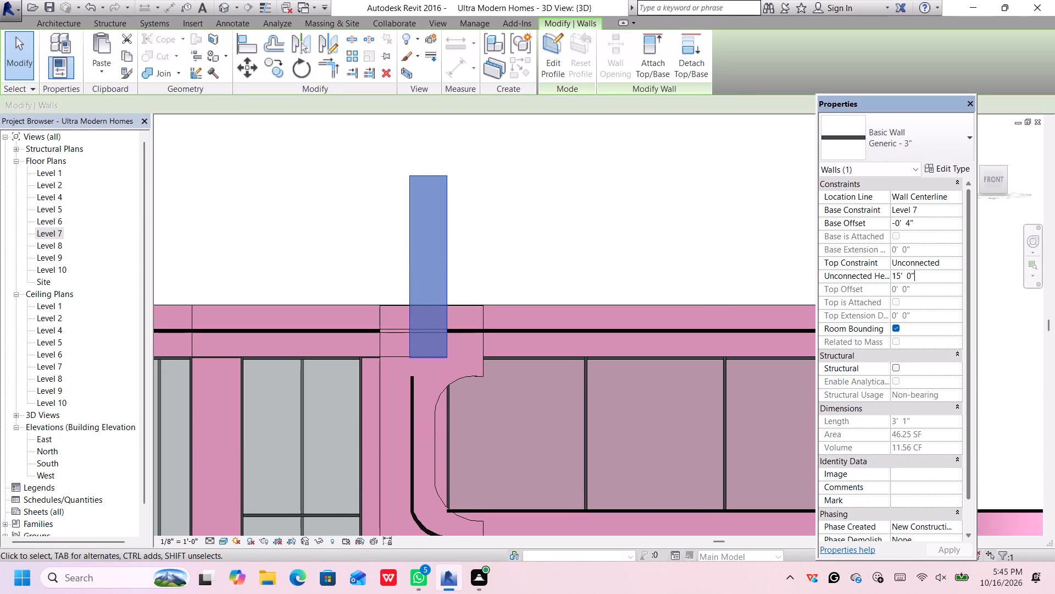
key(BackSpace)
key(BackSpace)
key(BackSpace)
key(BackSpace)
key(BackSpace)
key(BackSpace)
key(BackSpace)
key(BackSpace)
key(BackSpace)
key(BackSpace)
key(BackSpace)
key(BackSpace)
key(BackSpace)
key(BackSpace)
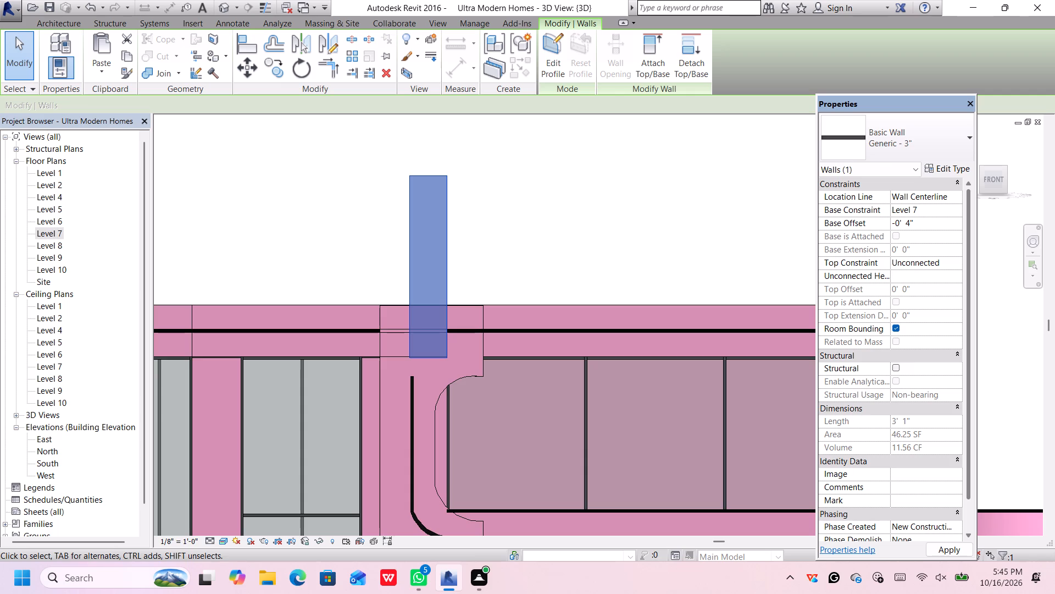
key(3)
key(apostrophe)
key(Return)
key(Return)
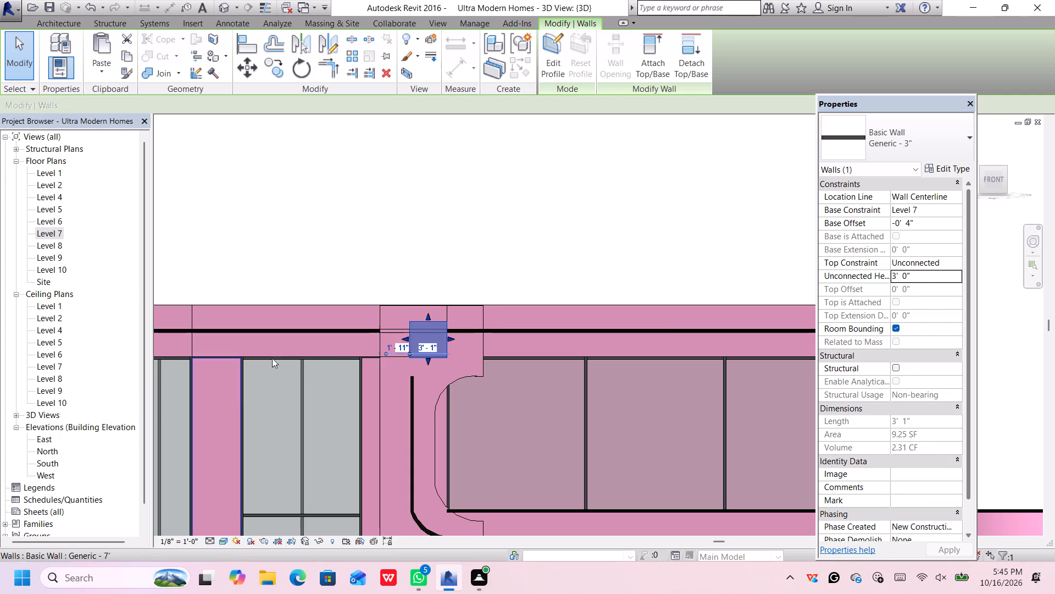
Stretch the short 3" wall's base down to the top of the vertical facade trim, a base offset of -1' 10 1/2".
scroll(438, 361, up, 2)
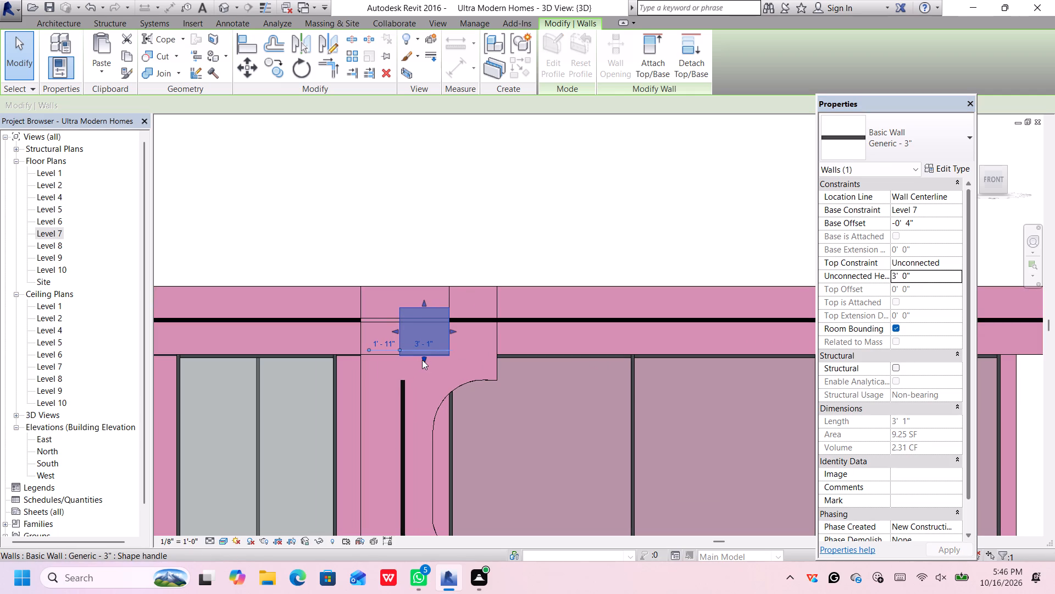
drag(424, 359, 421, 380)
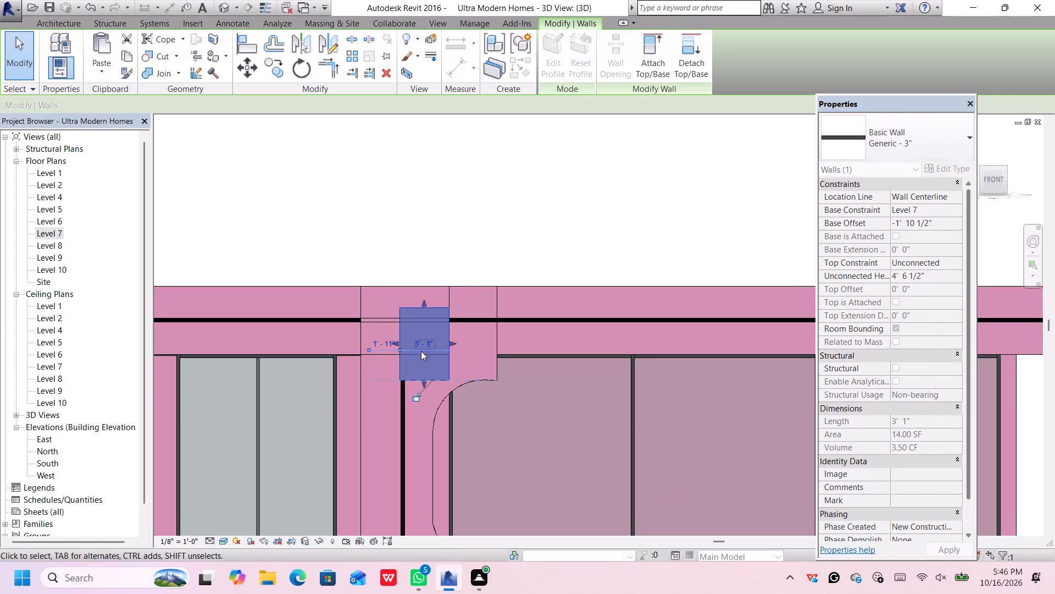
click(543, 237)
Edit the short wall's profile and sketch an inner arc, radius about 3'-10", from the horizontal trim's underside to the vertical trim's inner edge.
scroll(440, 328, up, 3)
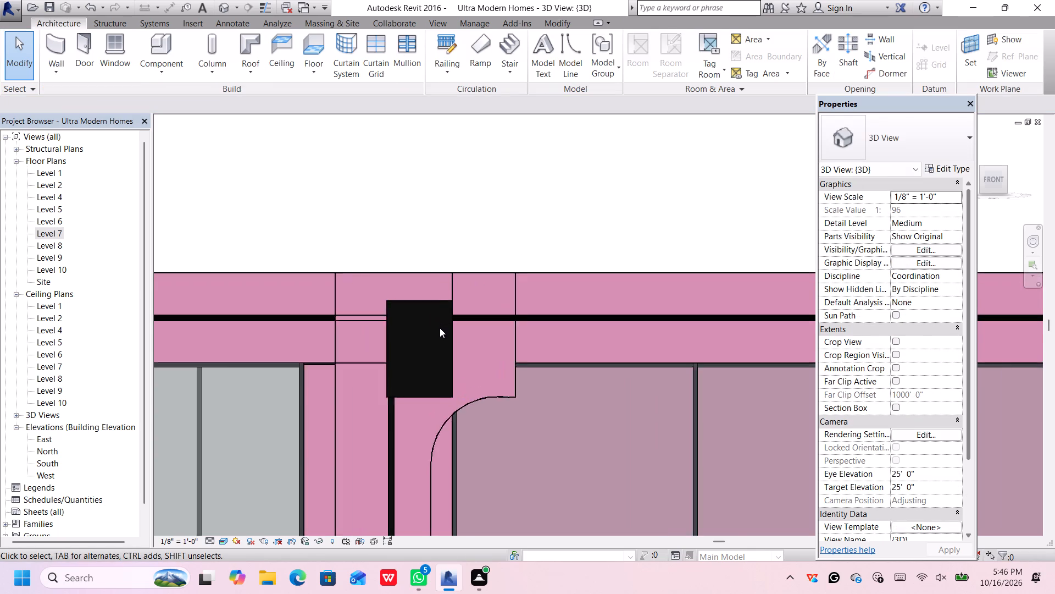
click(451, 358)
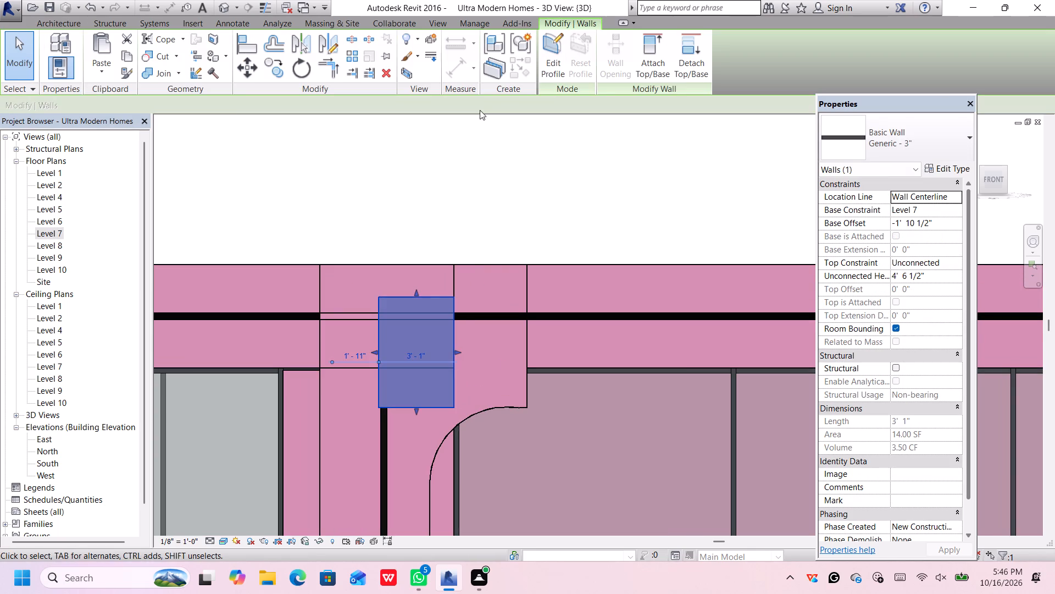
click(548, 48)
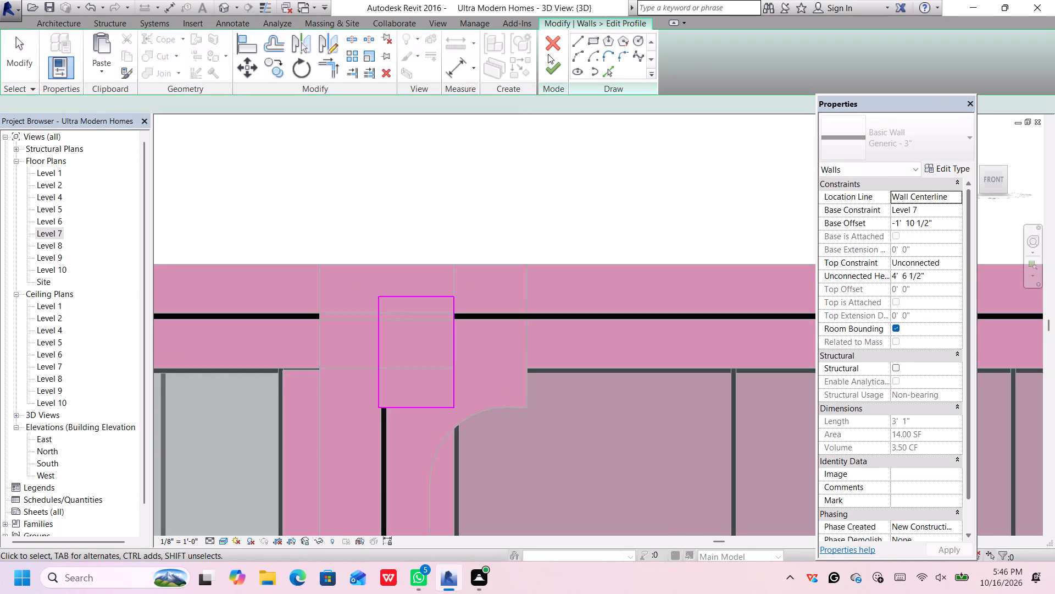
click(581, 52)
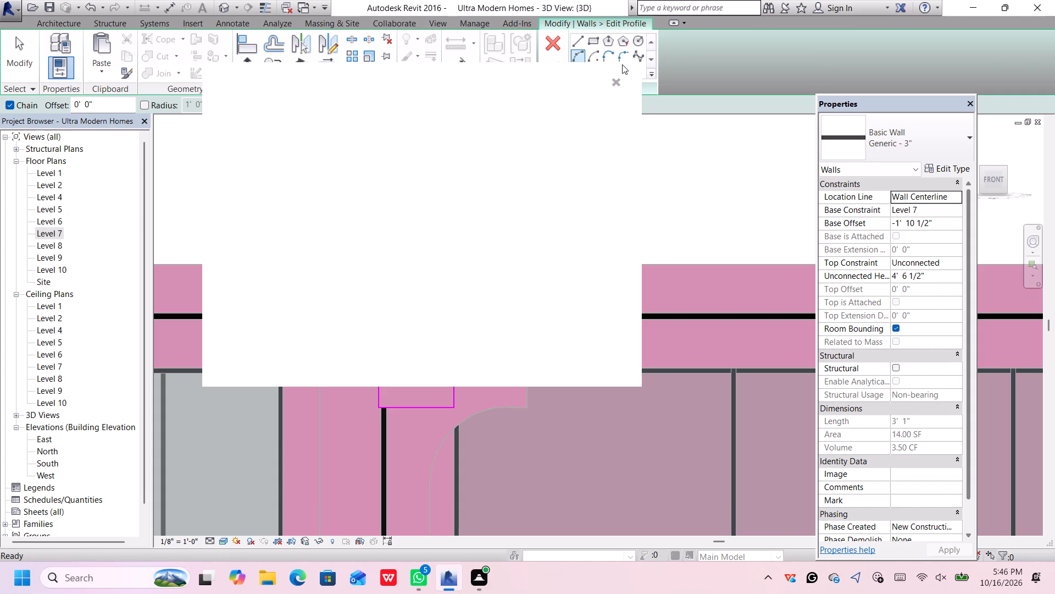
click(614, 78)
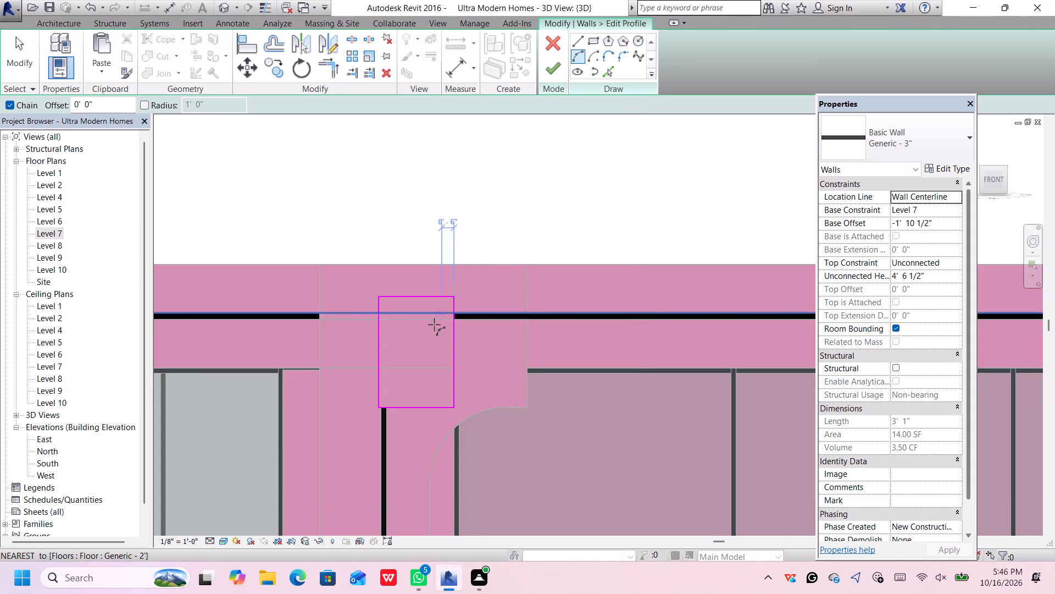
scroll(429, 332, up, 3)
click(463, 312)
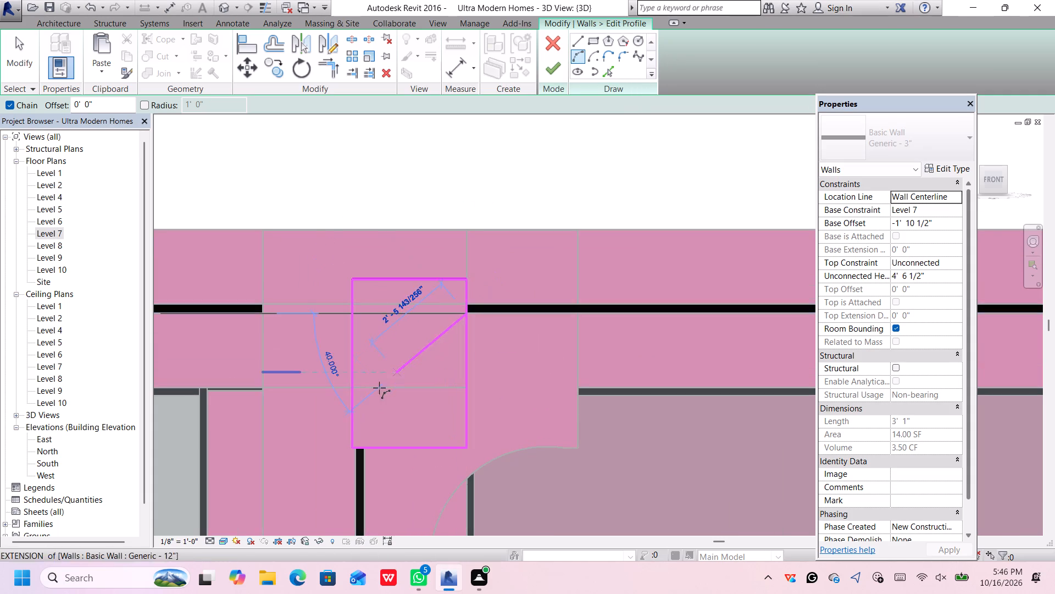
scroll(367, 450, up, 4)
click(362, 447)
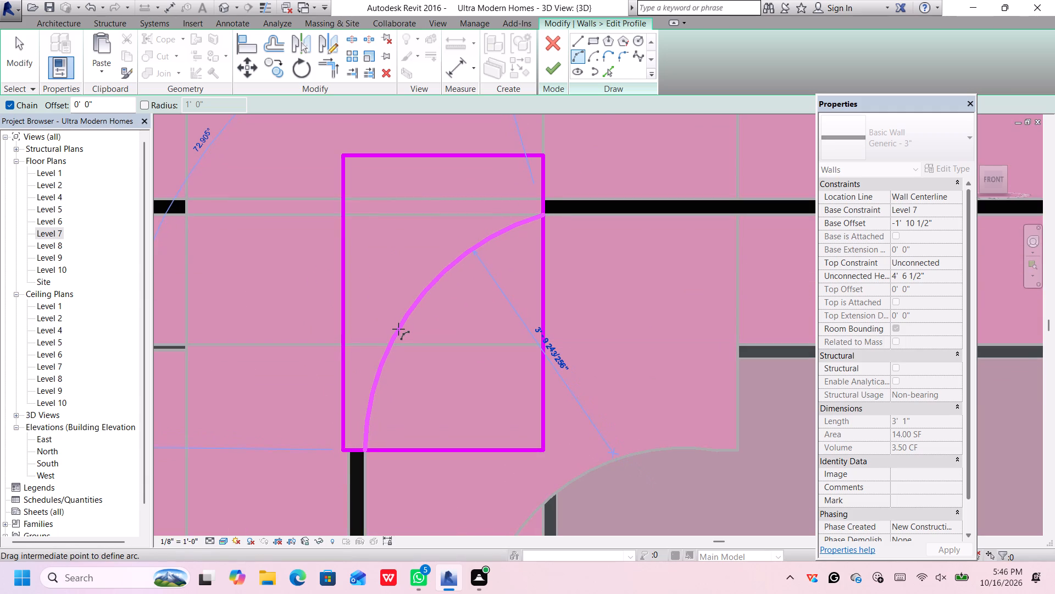
click(398, 329)
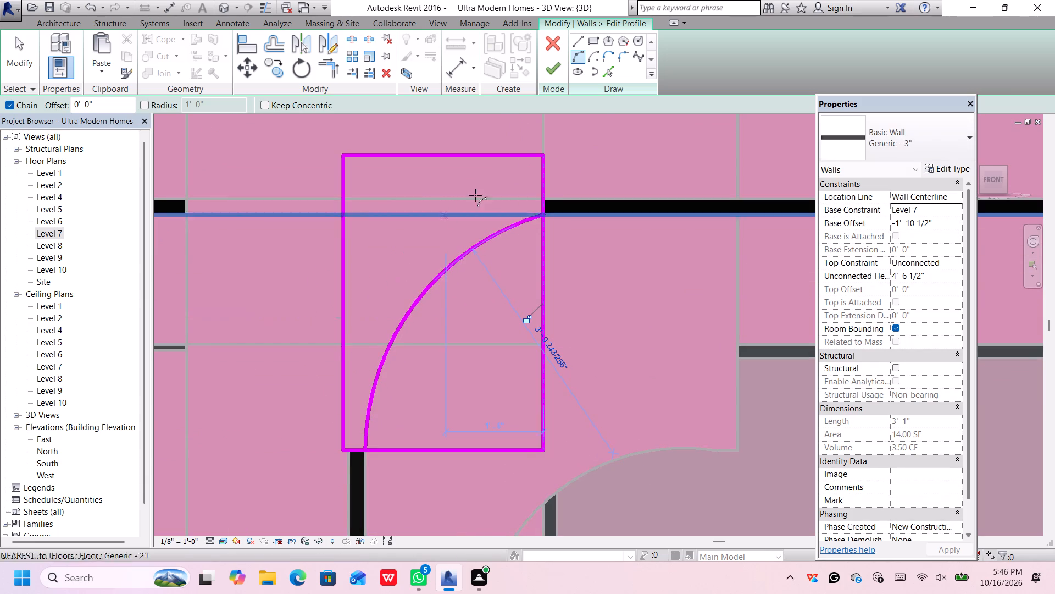
Sketch the outer arc, radius about 3'-9 3/4", from the horizontal trim's top edge to the vertical trim's outer edge.
click(543, 202)
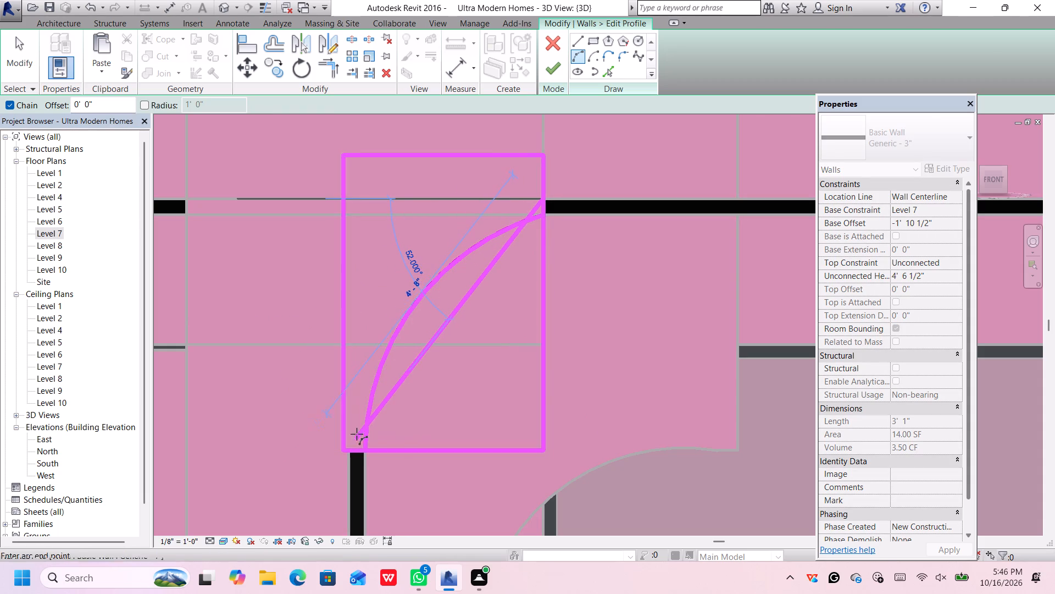
scroll(369, 430, up, 6)
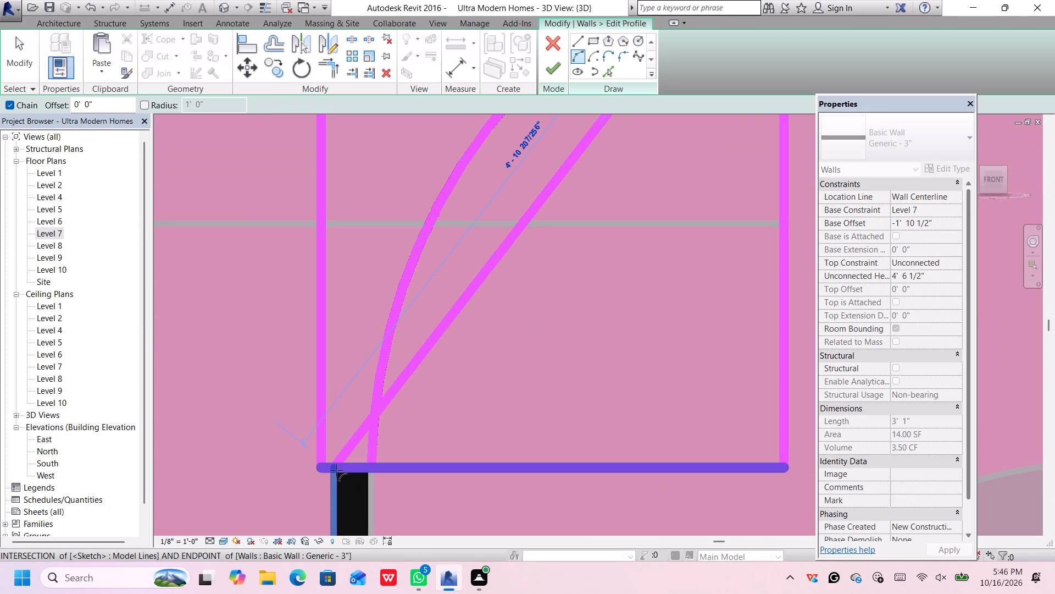
click(335, 469)
scroll(373, 355, down, 5)
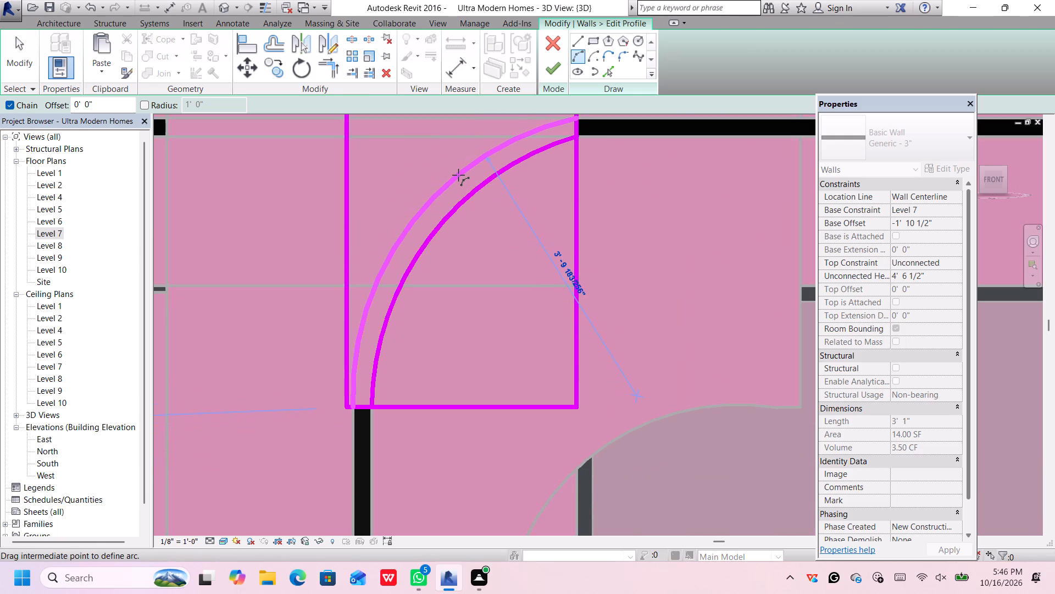
click(458, 175)
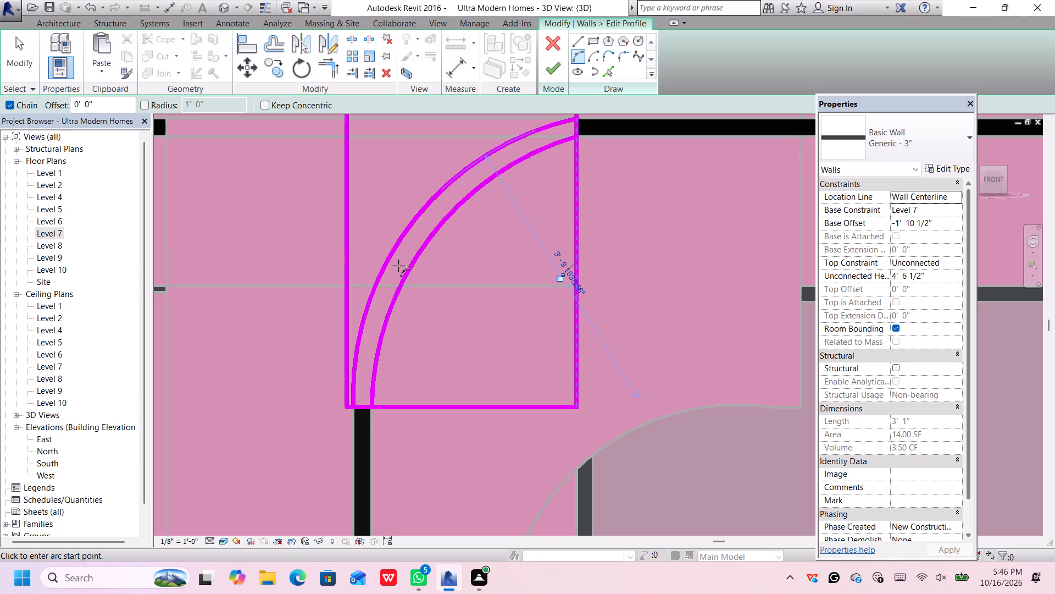
key(Escape)
key(Escape)
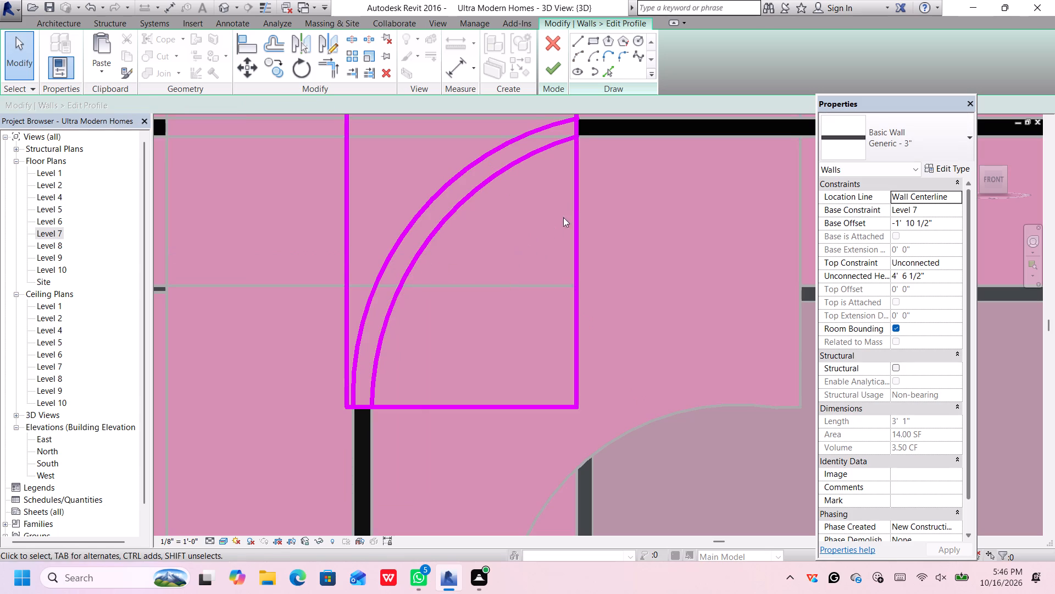
Shorten the profile's long vertical line beside the horizontal trim to the 3" segment joining the upper ends of both arcs.
scroll(578, 205, down, 4)
click(578, 205)
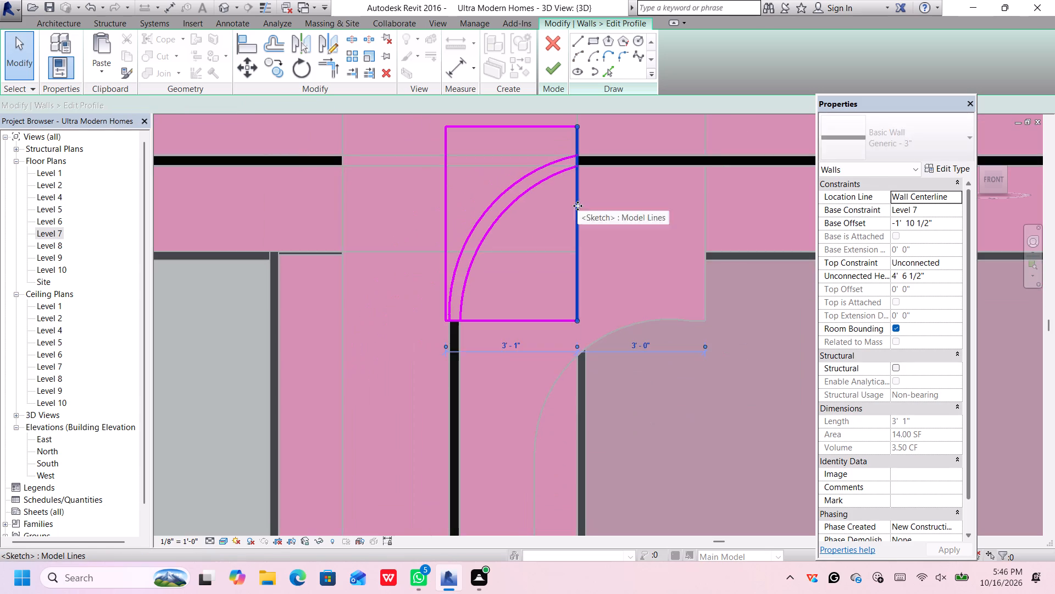
scroll(584, 291, up, 4)
middle_drag(601, 234, 616, 452)
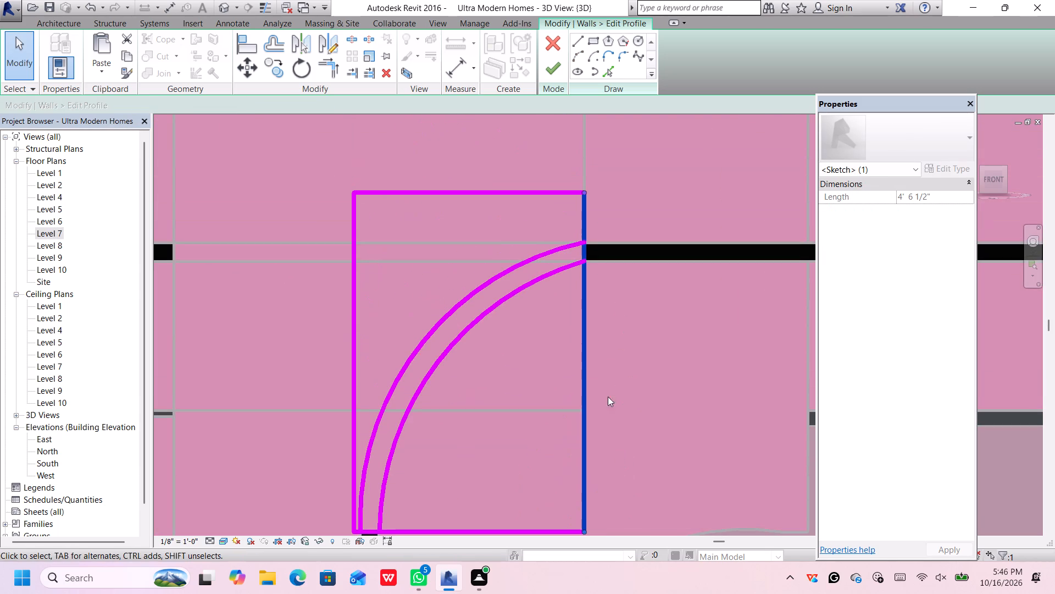
drag(584, 191, 590, 240)
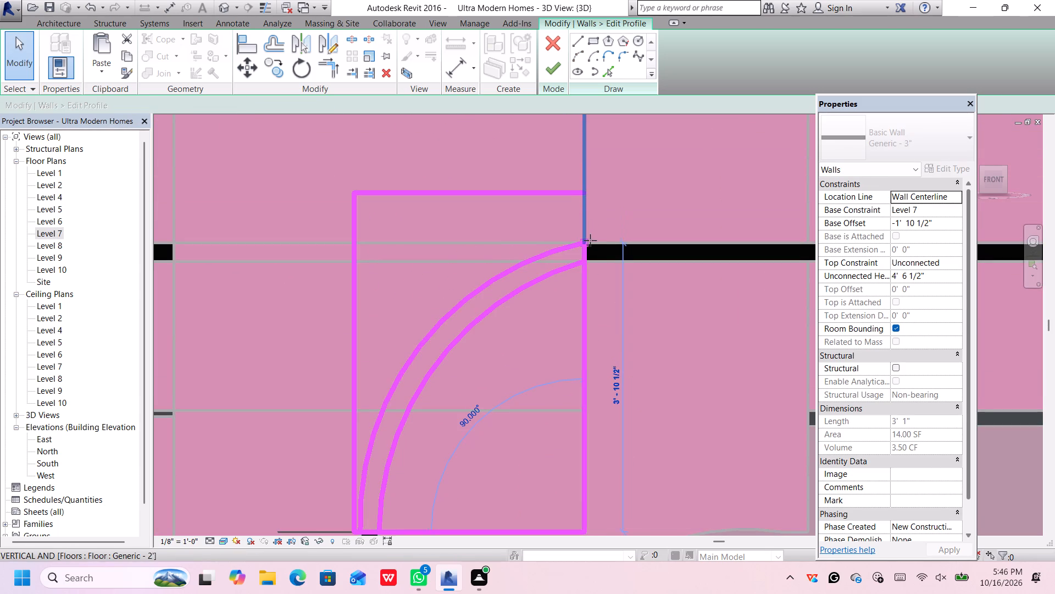
drag(590, 240, 590, 243)
scroll(590, 288, down, 6)
scroll(581, 399, up, 3)
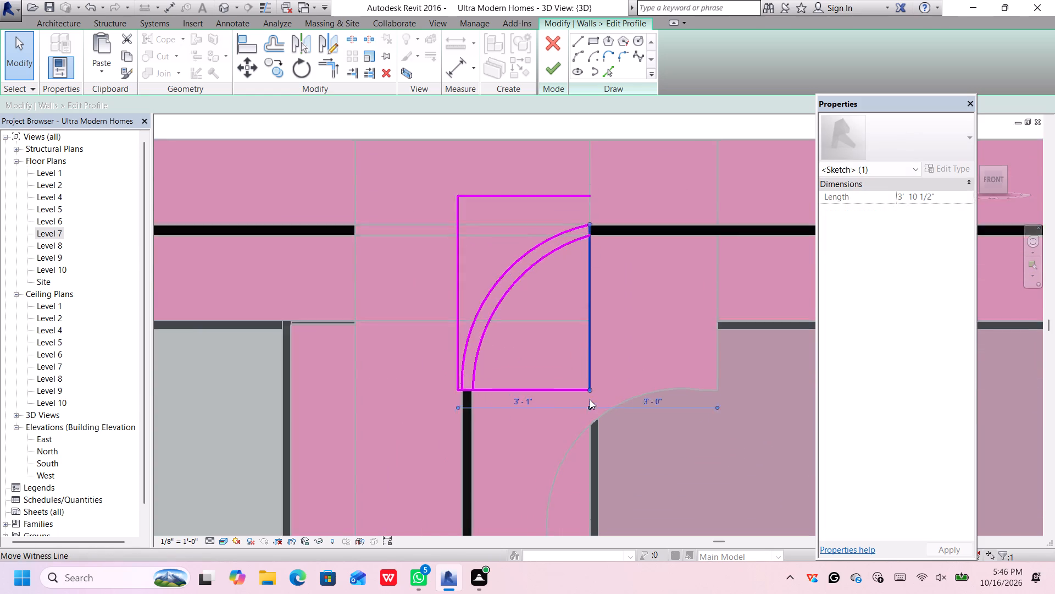
scroll(591, 389, up, 2)
drag(590, 388, 582, 155)
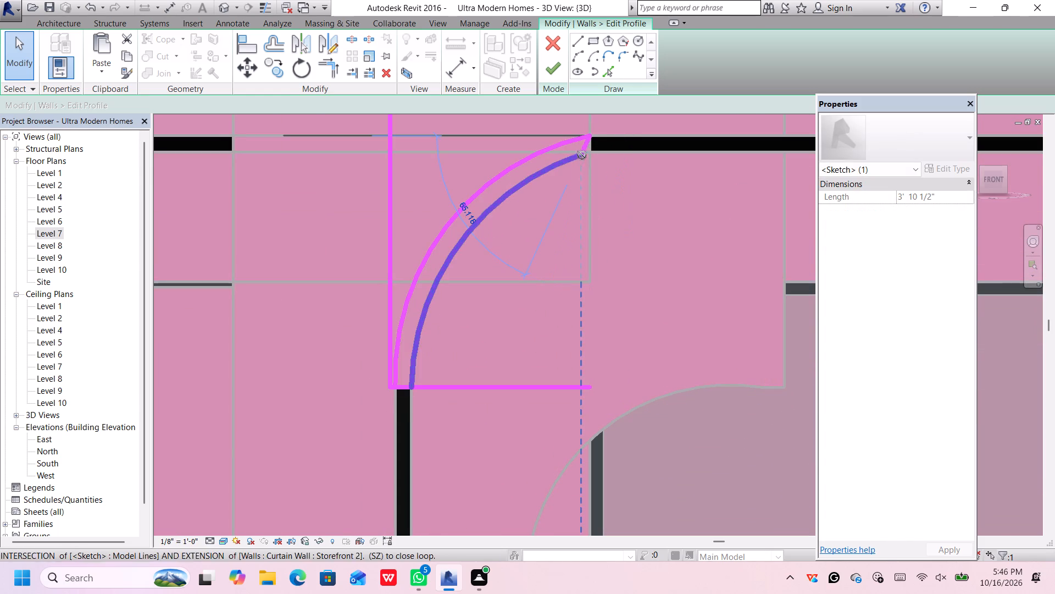
drag(582, 155, 592, 149)
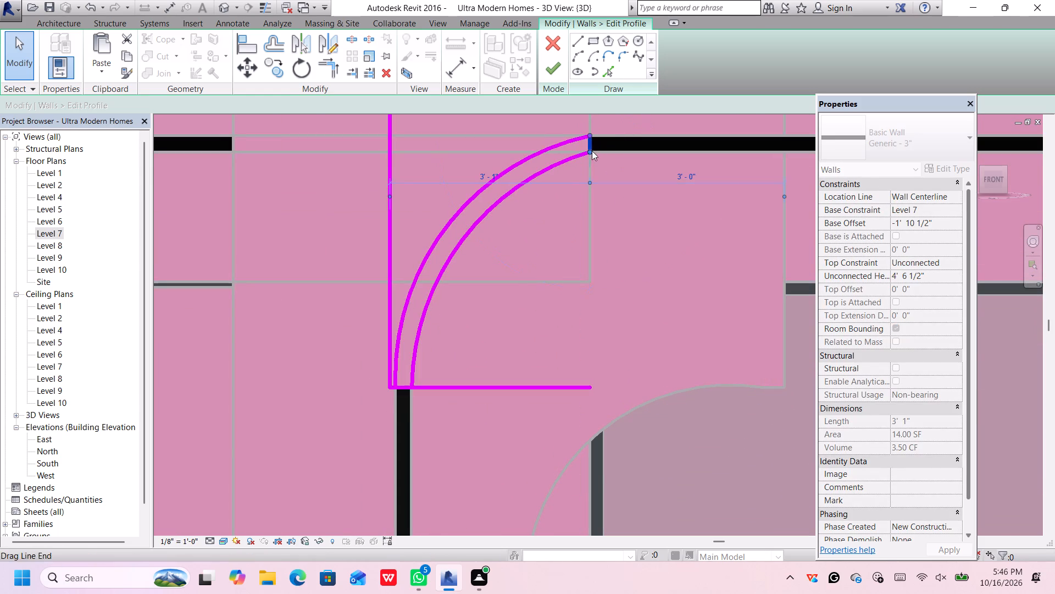
Shorten the profile's bottom line to the 3" segment joining the lower ends of both arcs above the vertical trim.
scroll(593, 162, up, 1)
scroll(513, 355, down, 1)
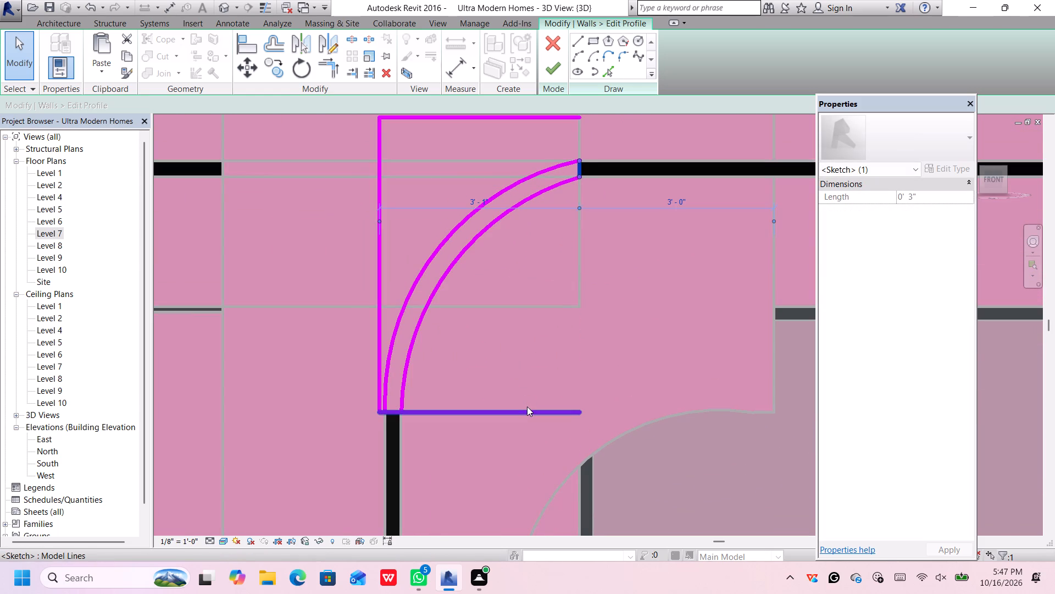
click(527, 407)
scroll(580, 409, up, 3)
drag(576, 411, 546, 415)
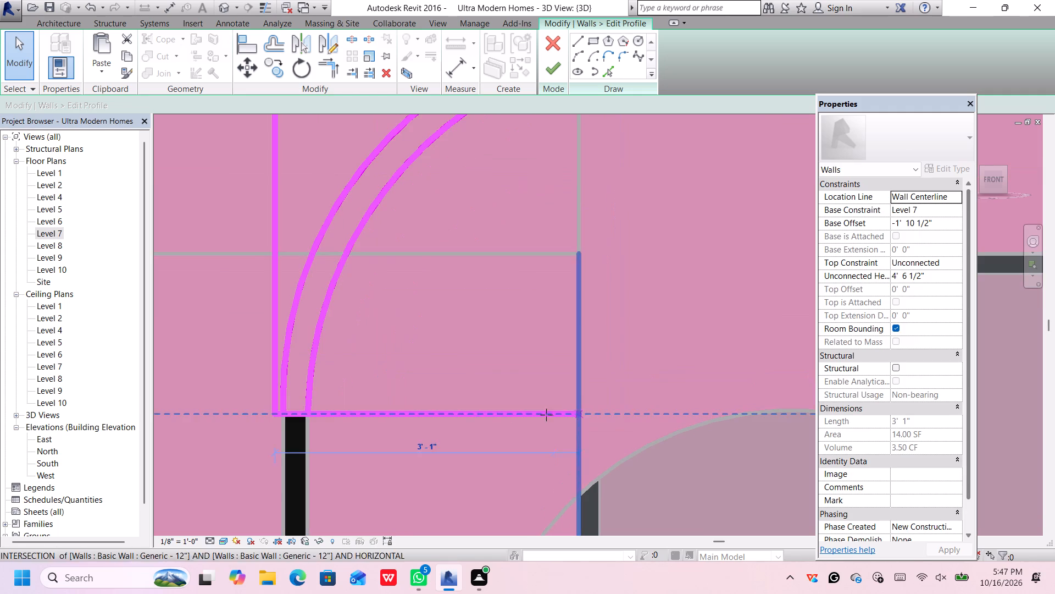
drag(546, 415, 307, 422)
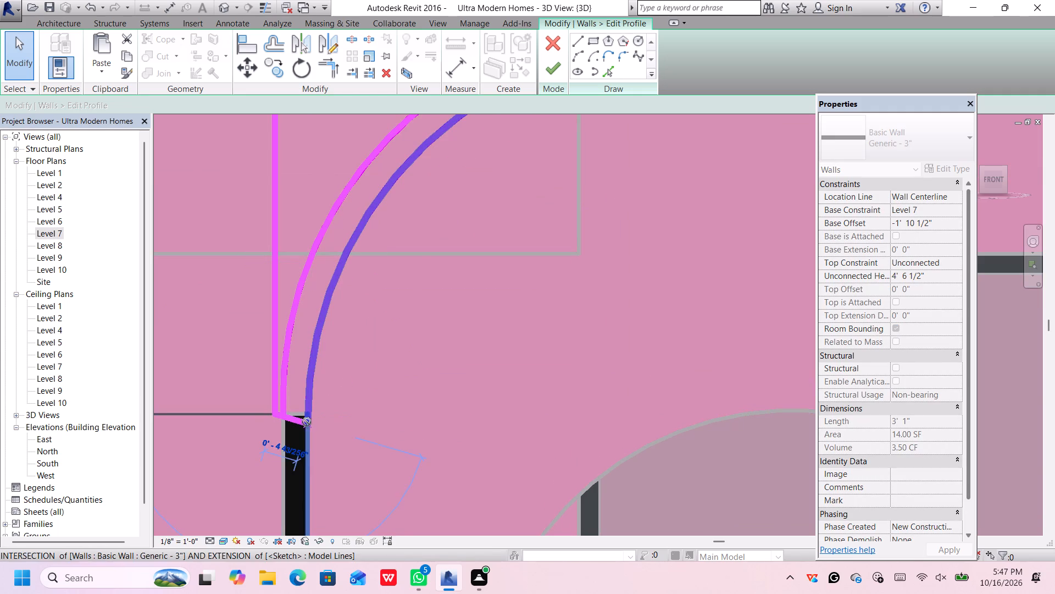
drag(307, 422, 302, 412)
scroll(250, 413, up, 4)
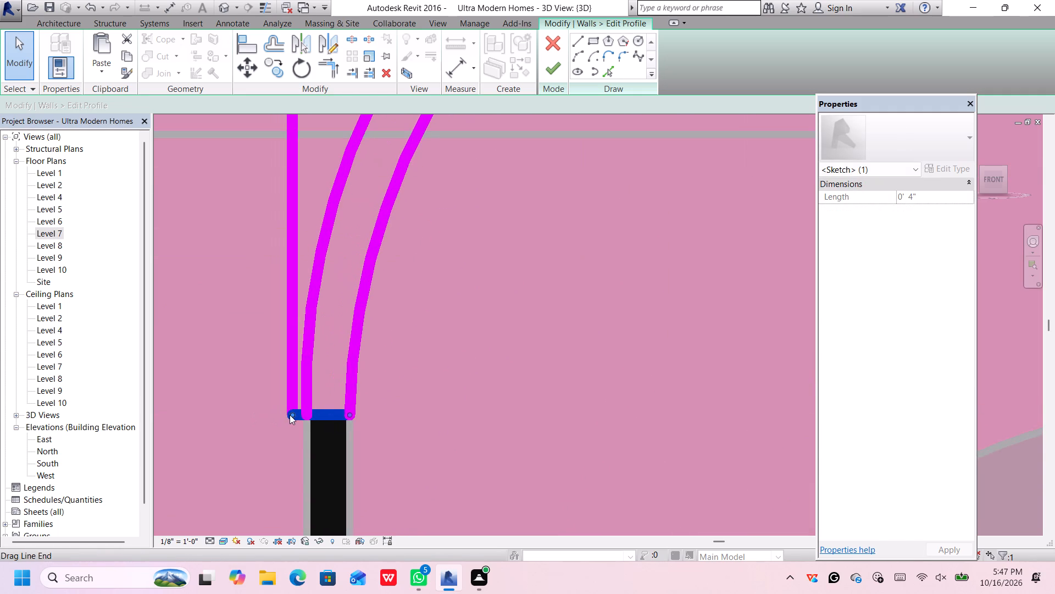
scroll(290, 415, up, 3)
drag(291, 415, 313, 413)
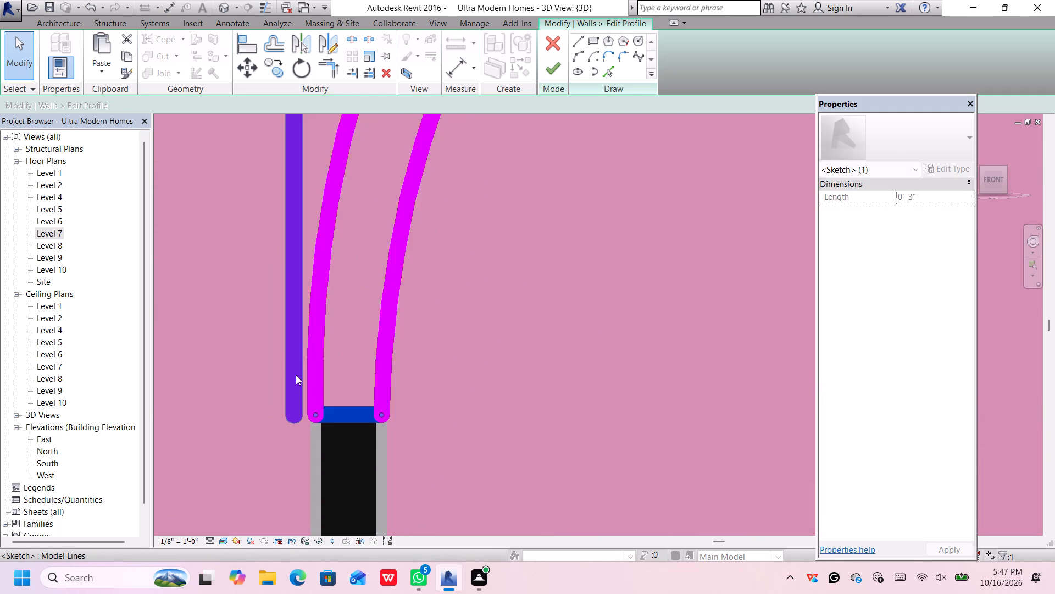
Delete the leftover outer vertical and top lines of the rectangular profile, and finish the curved corner wall's profile.
click(292, 355)
scroll(290, 355, down, 5)
key(Delete)
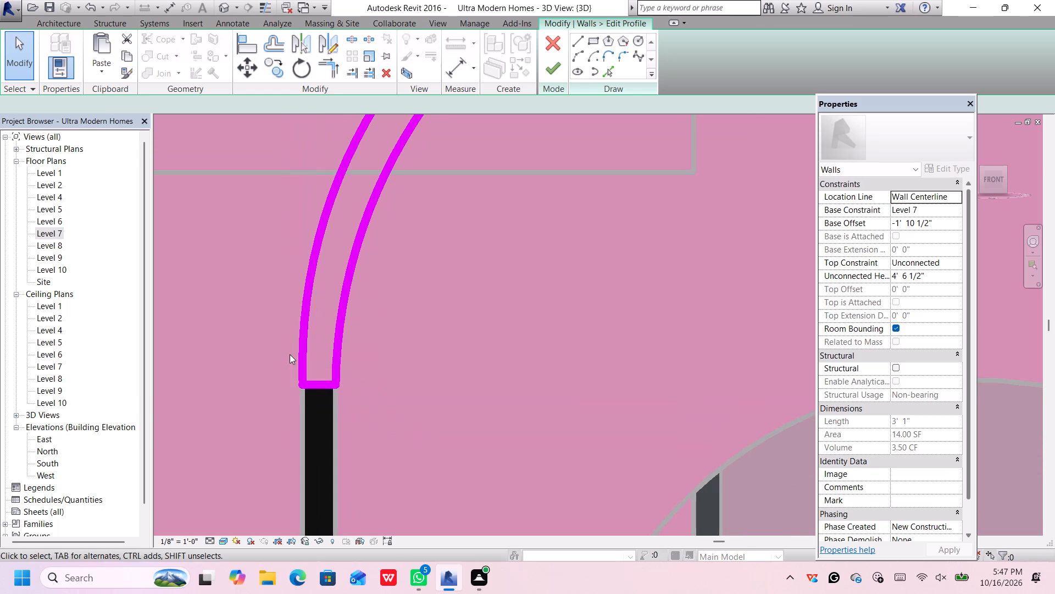
scroll(295, 342, up, 1)
scroll(296, 338, down, 7)
middle_drag(445, 212, 474, 352)
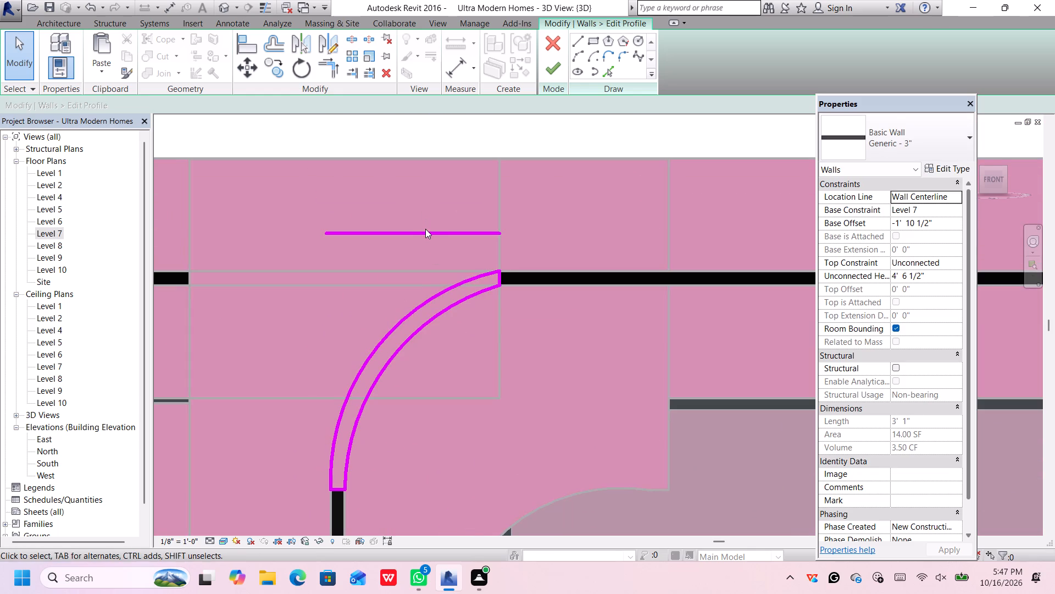
click(426, 230)
key(Delete)
scroll(426, 230, down, 8)
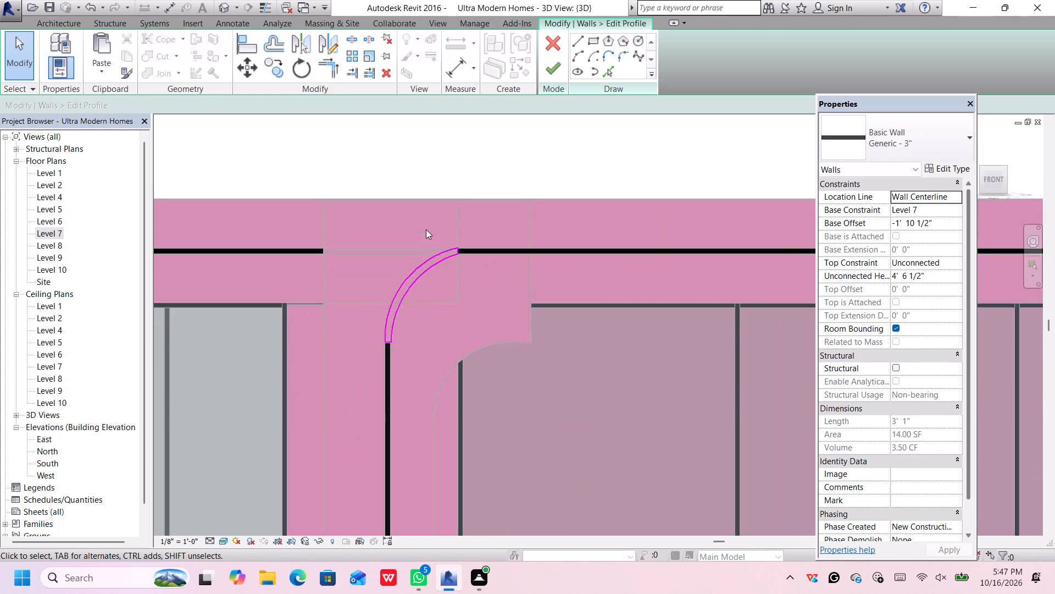
scroll(426, 229, down, 2)
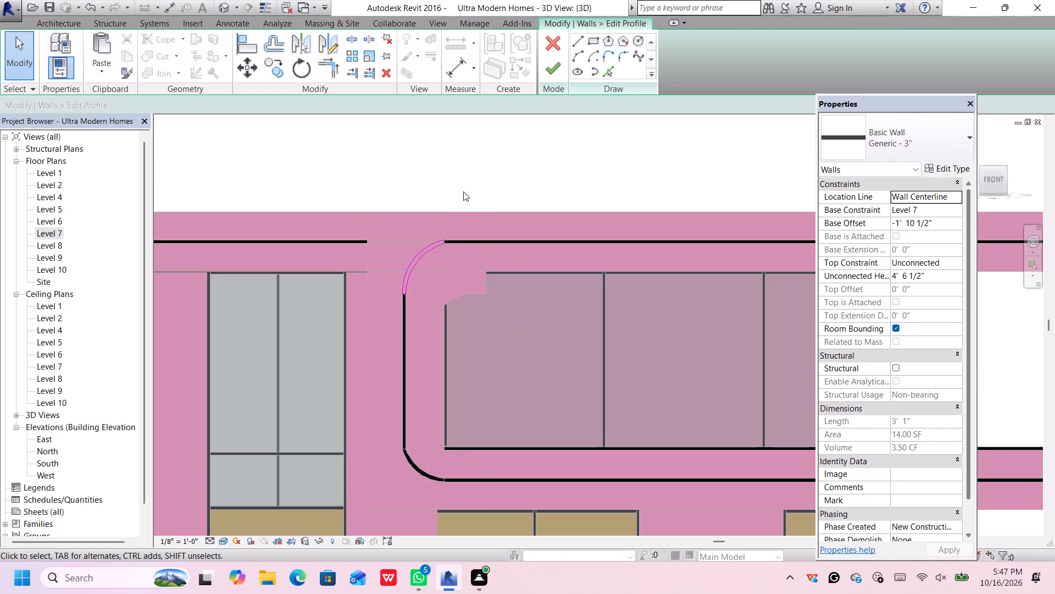
click(556, 69)
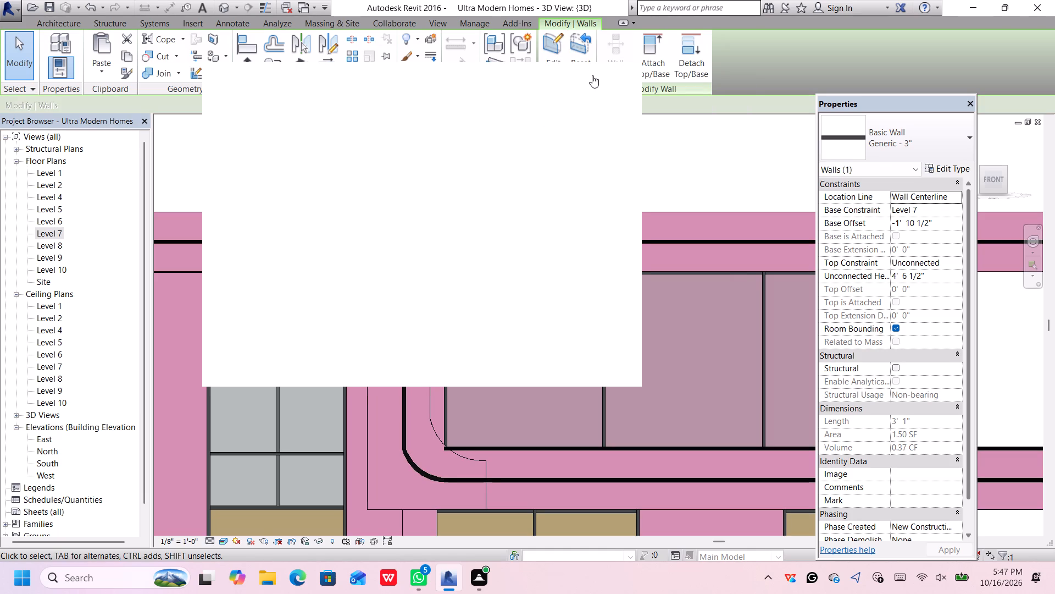
click(618, 84)
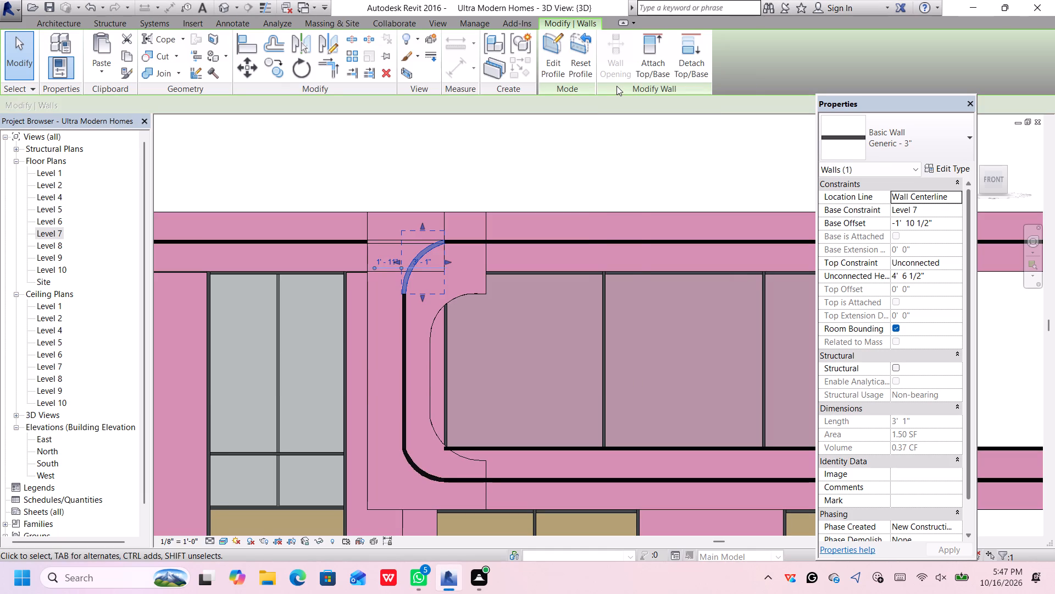
click(612, 158)
Stretch the top of the left 7' front pillar wall up to the roof band's top edge, an unconnected height of 34' 4".
scroll(612, 157, down, 6)
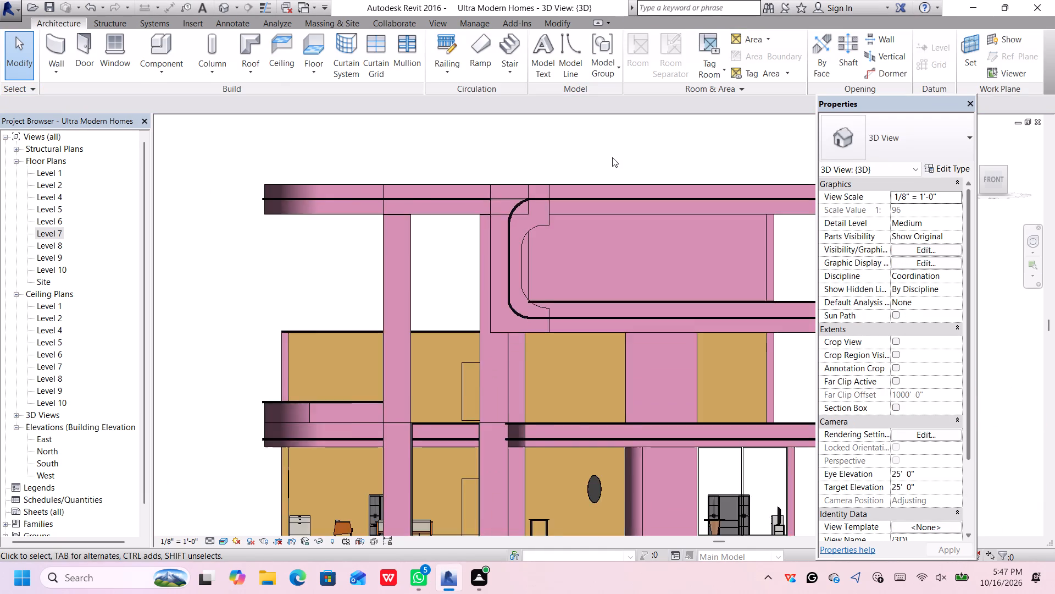
scroll(612, 157, down, 3)
middle_drag(632, 140, 583, 151)
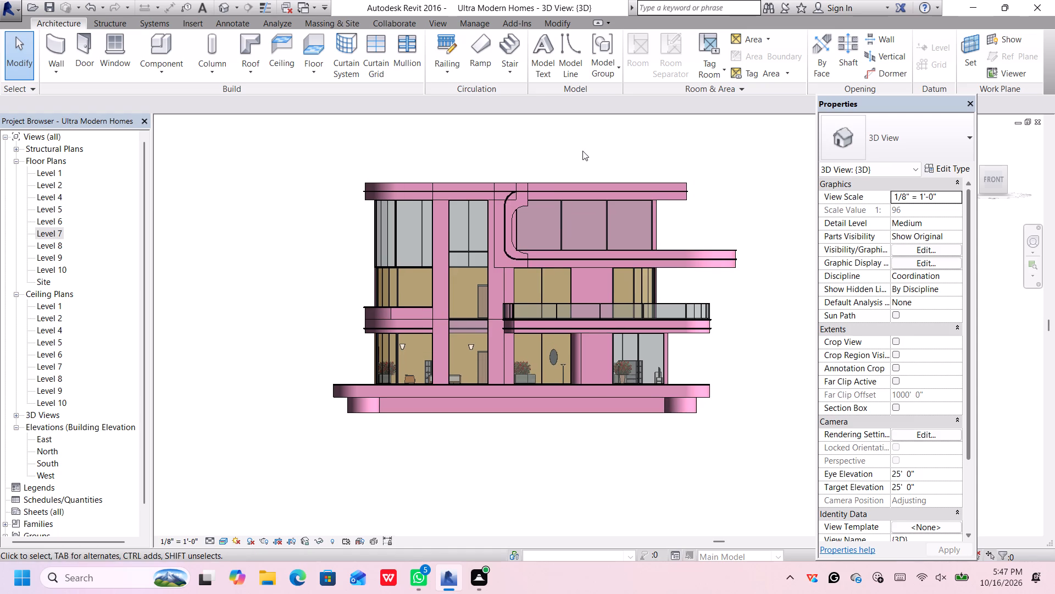
scroll(373, 231, up, 5)
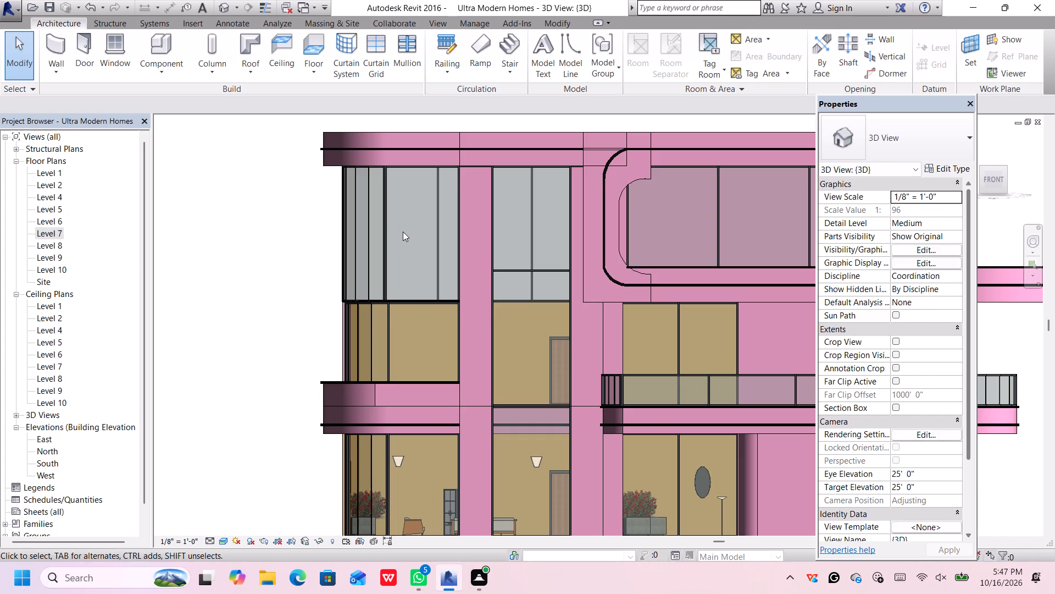
scroll(406, 234, down, 5)
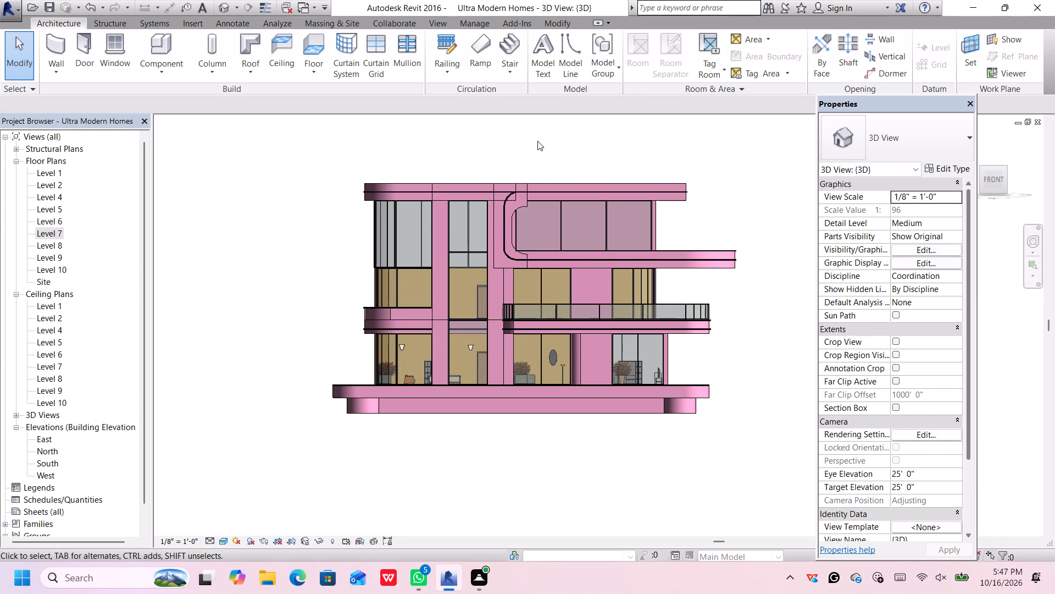
scroll(504, 145, up, 3)
click(413, 242)
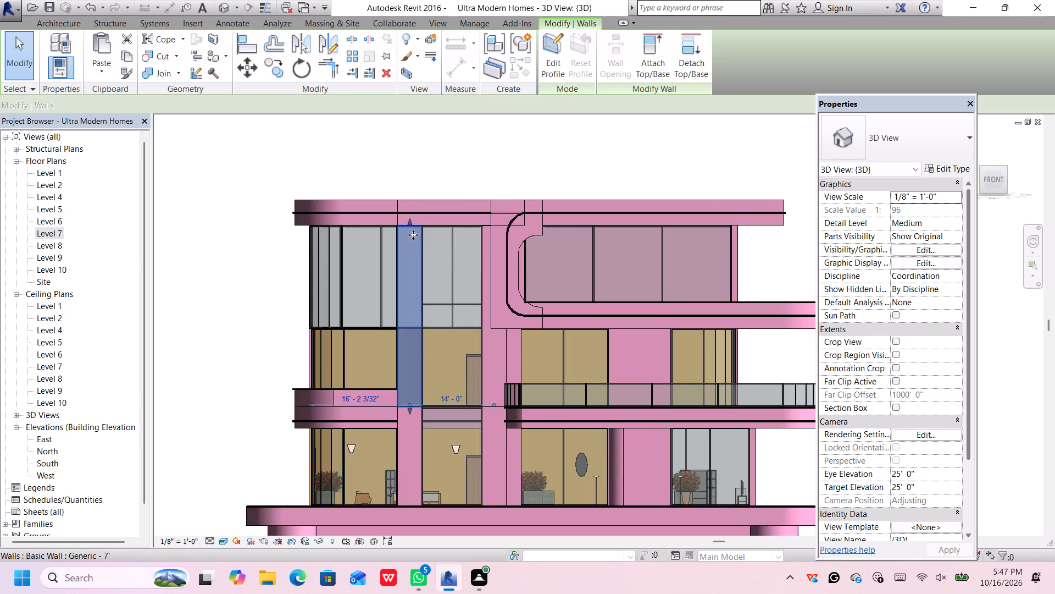
scroll(414, 216, up, 4)
drag(408, 226, 408, 224)
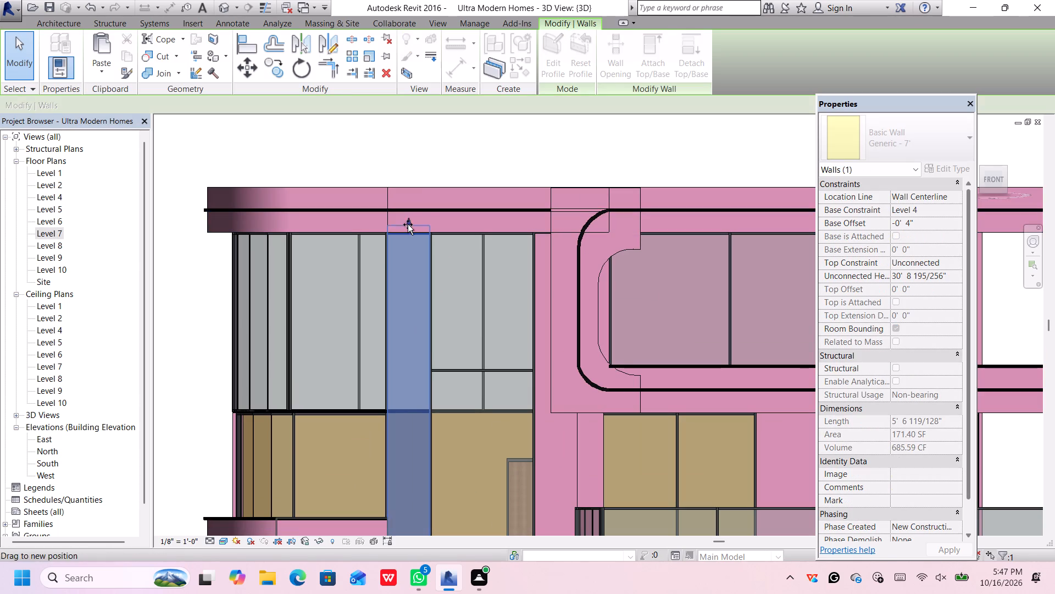
drag(408, 224, 407, 188)
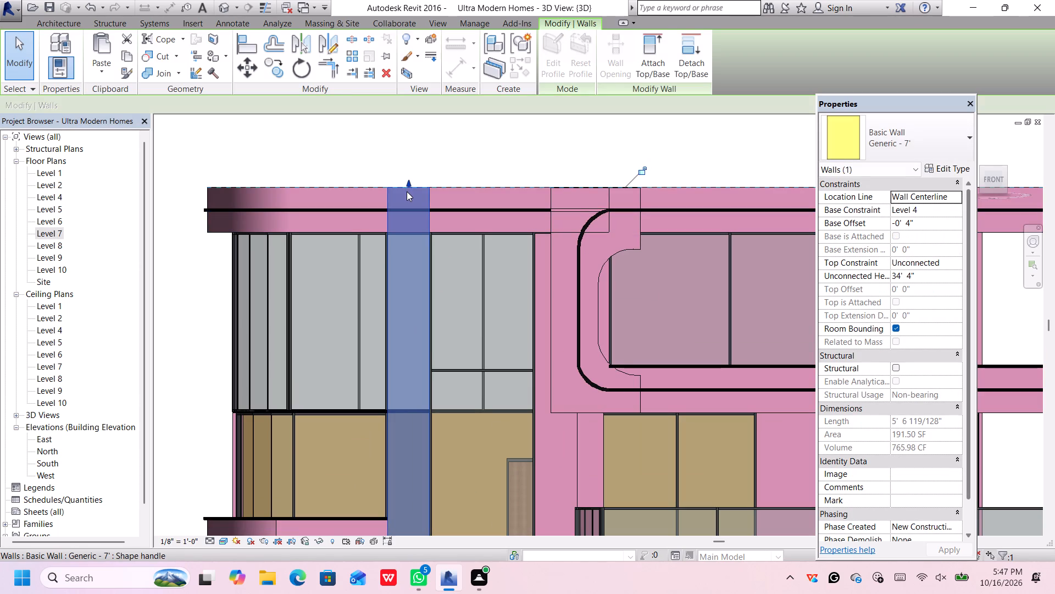
Stretch the second 7' front pillar wall, beside the curved trim, up to the roof band's top, about 34' 4" high.
click(536, 242)
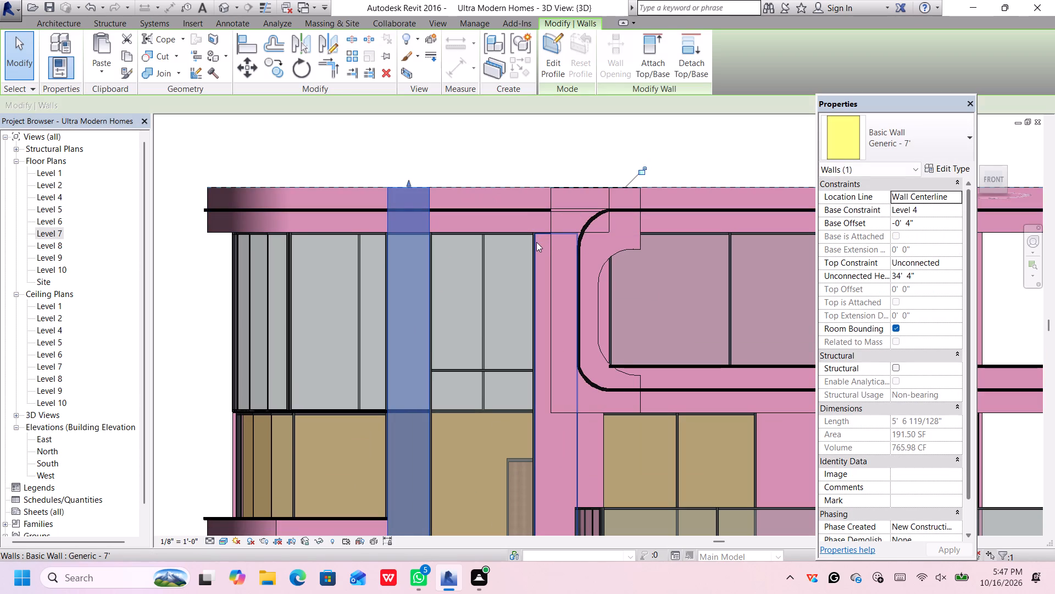
drag(553, 227, 560, 189)
scroll(513, 236, down, 1)
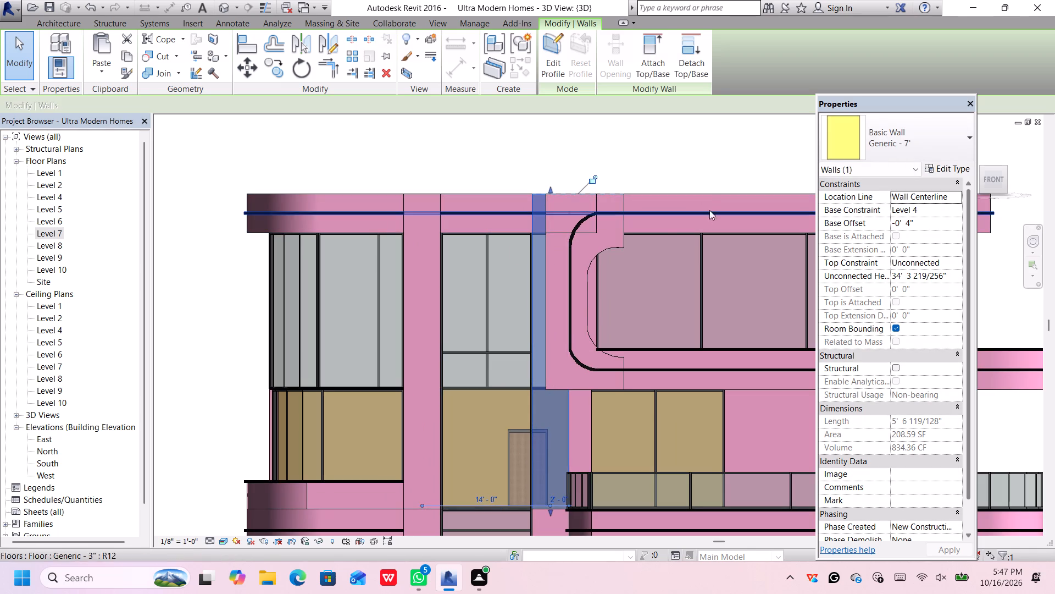
scroll(460, 208, down, 4)
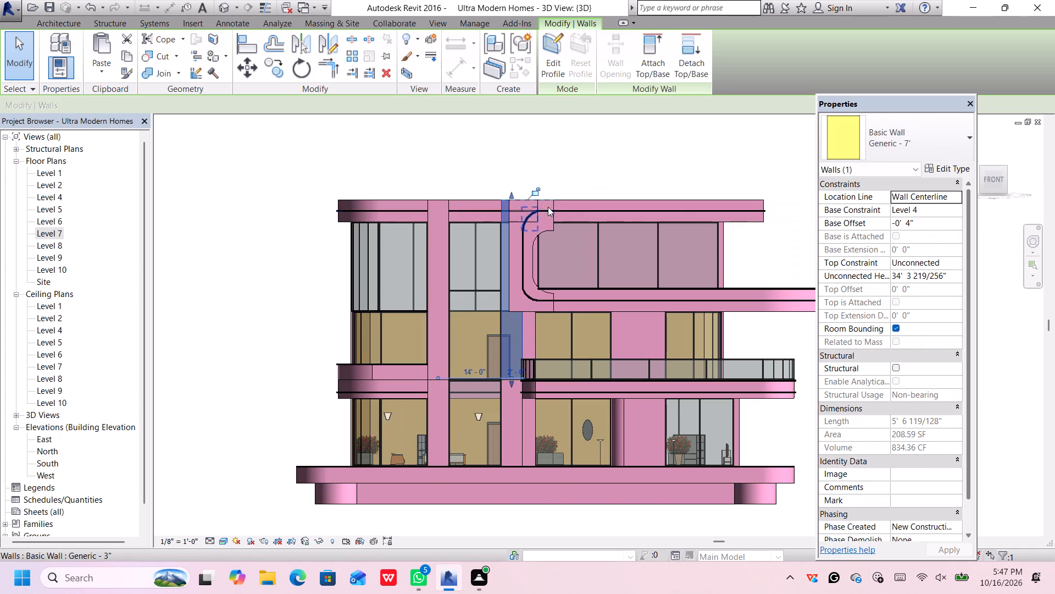
Open the Level 7 floor plan around the two front pillars and start the Wall tool.
click(992, 168)
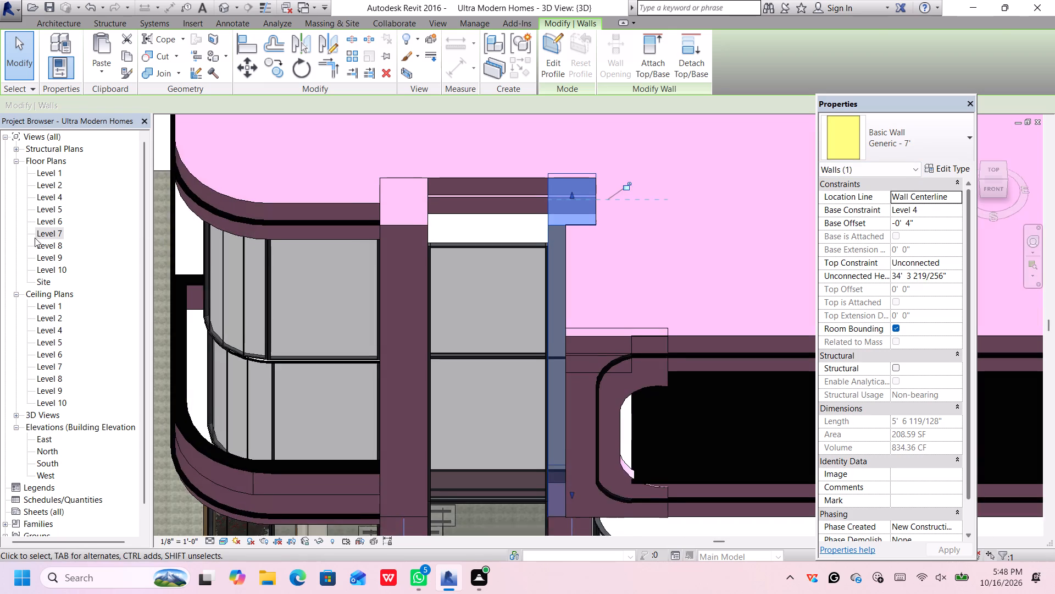
double_click(37, 237)
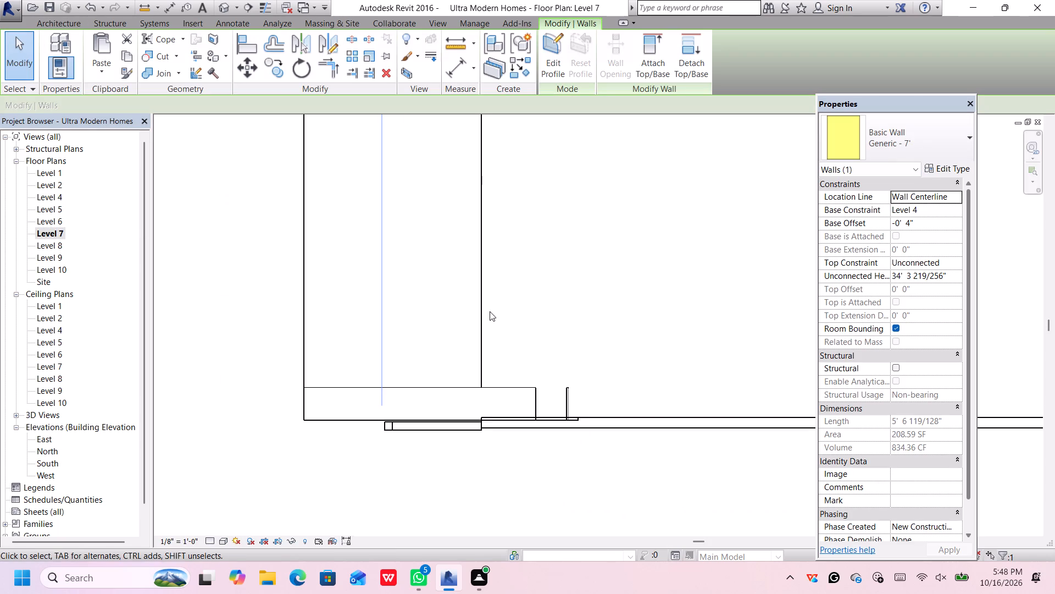
scroll(490, 311, down, 6)
scroll(626, 299, down, 3)
middle_drag(436, 234, 424, 302)
click(887, 128)
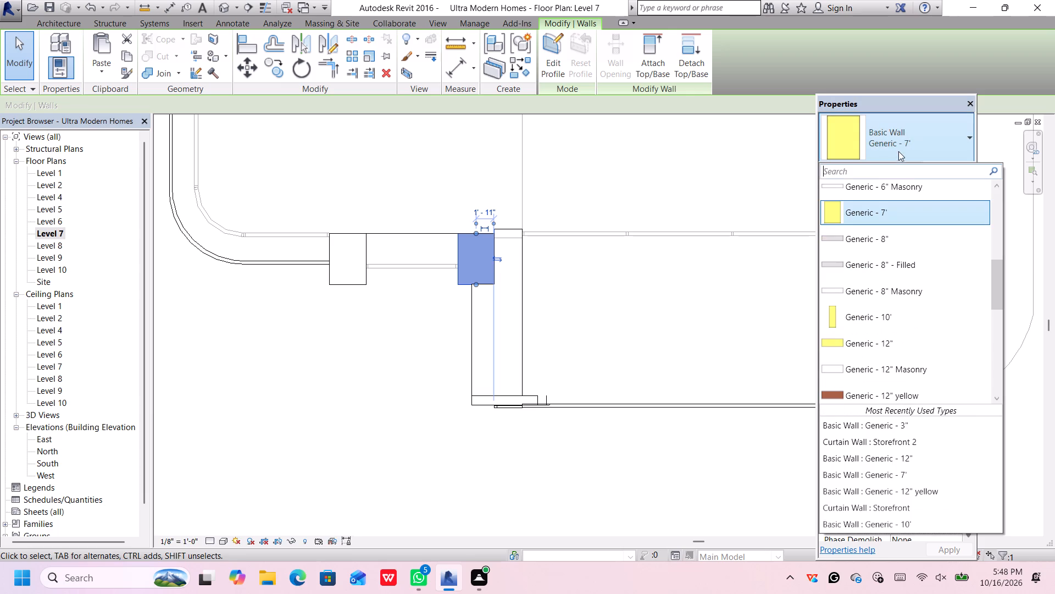
click(38, 23)
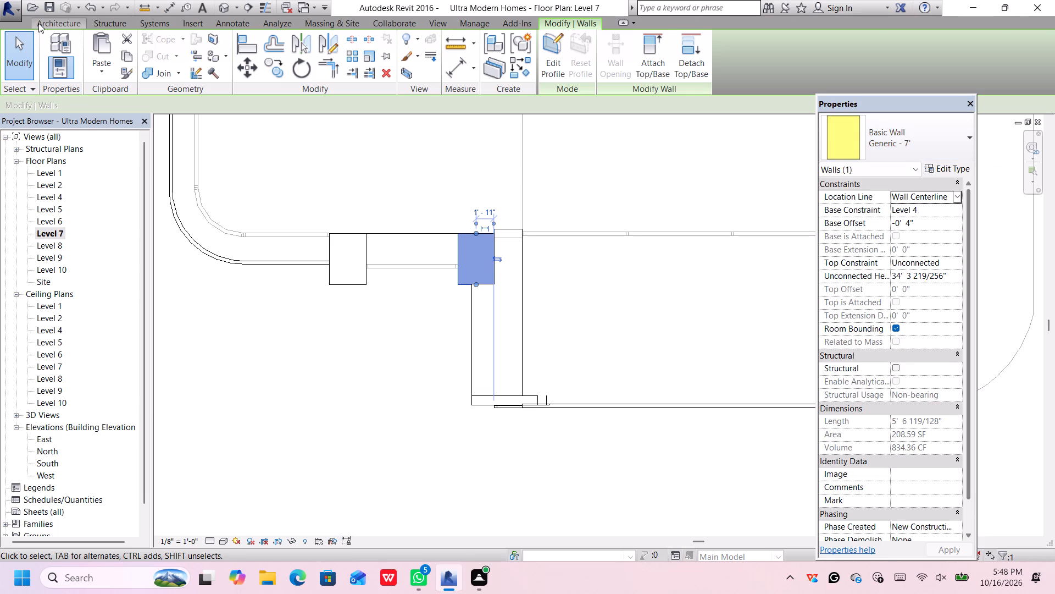
click(295, 388)
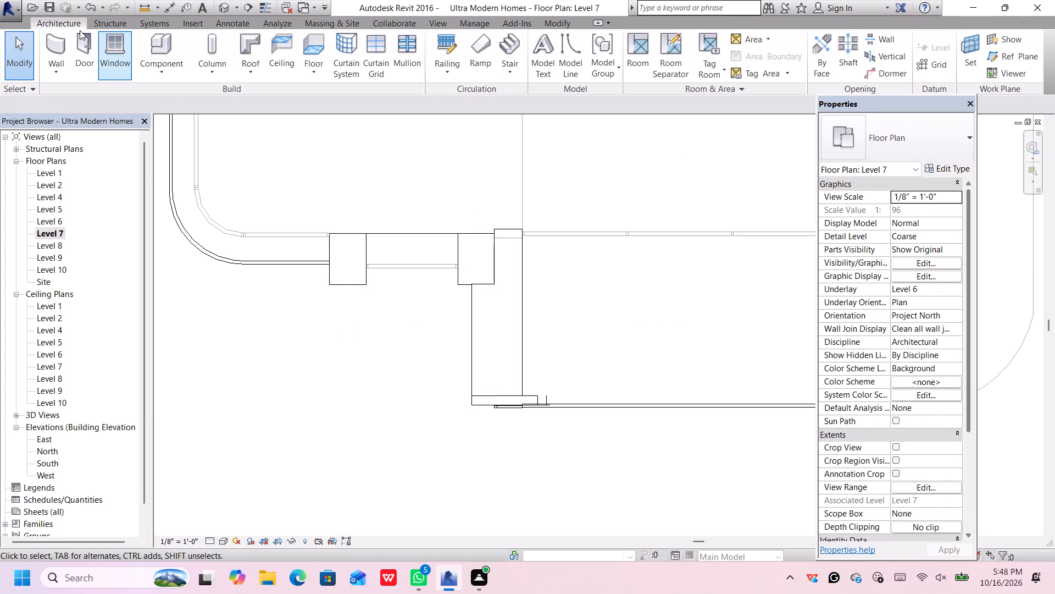
click(42, 48)
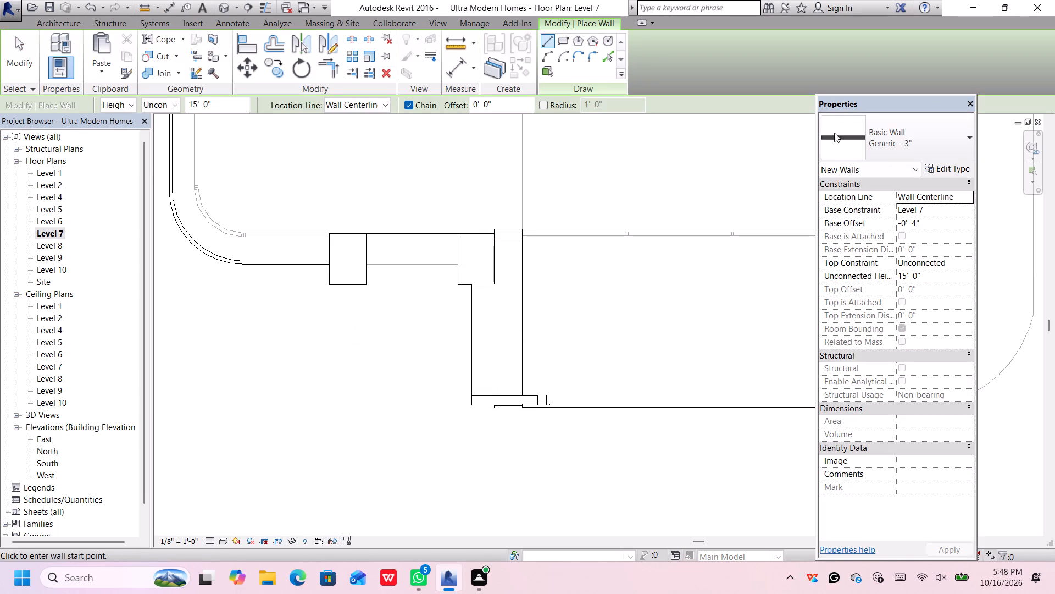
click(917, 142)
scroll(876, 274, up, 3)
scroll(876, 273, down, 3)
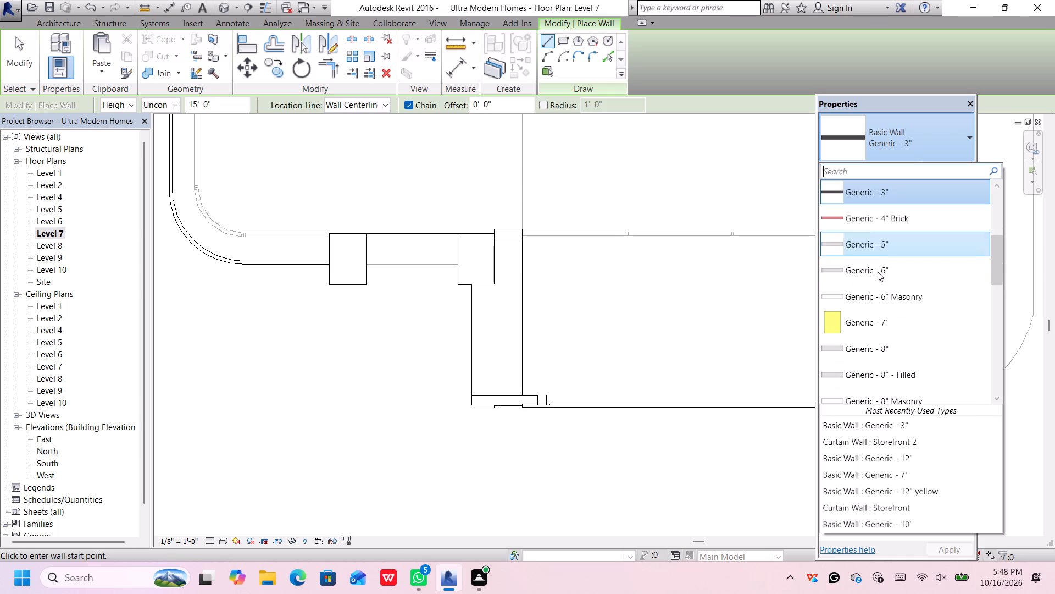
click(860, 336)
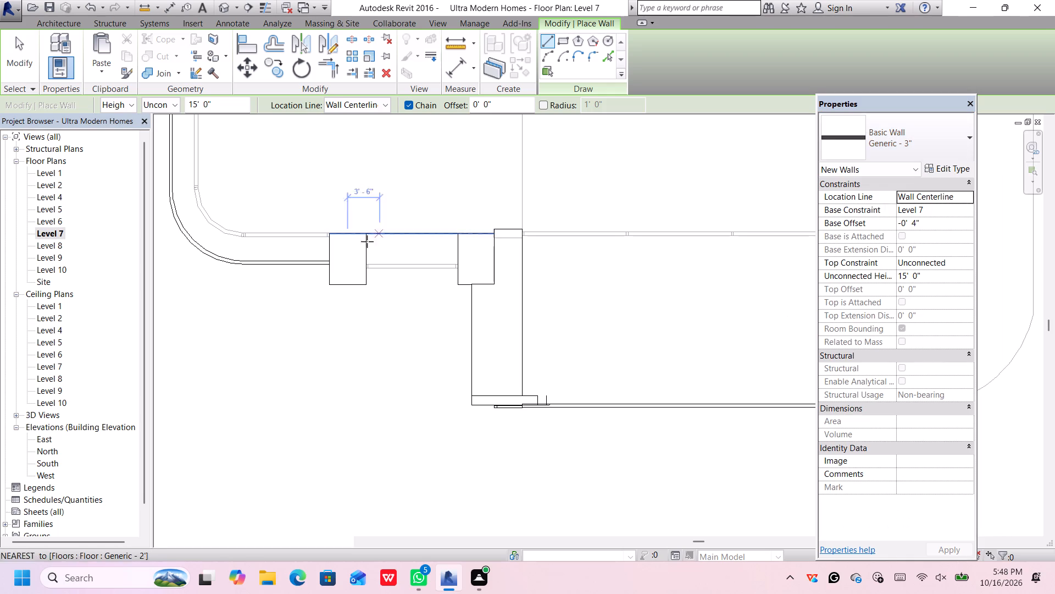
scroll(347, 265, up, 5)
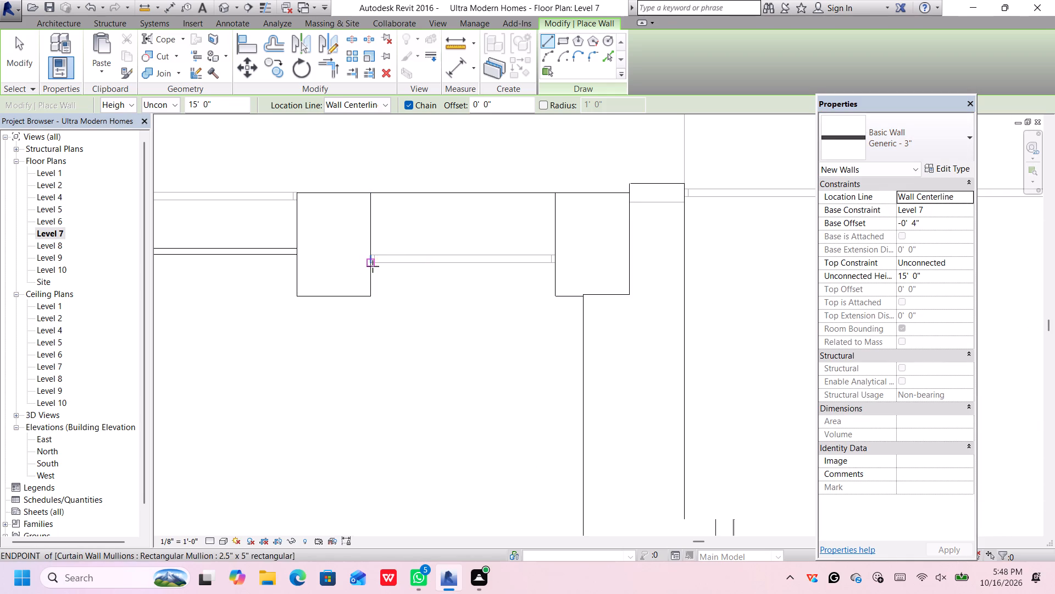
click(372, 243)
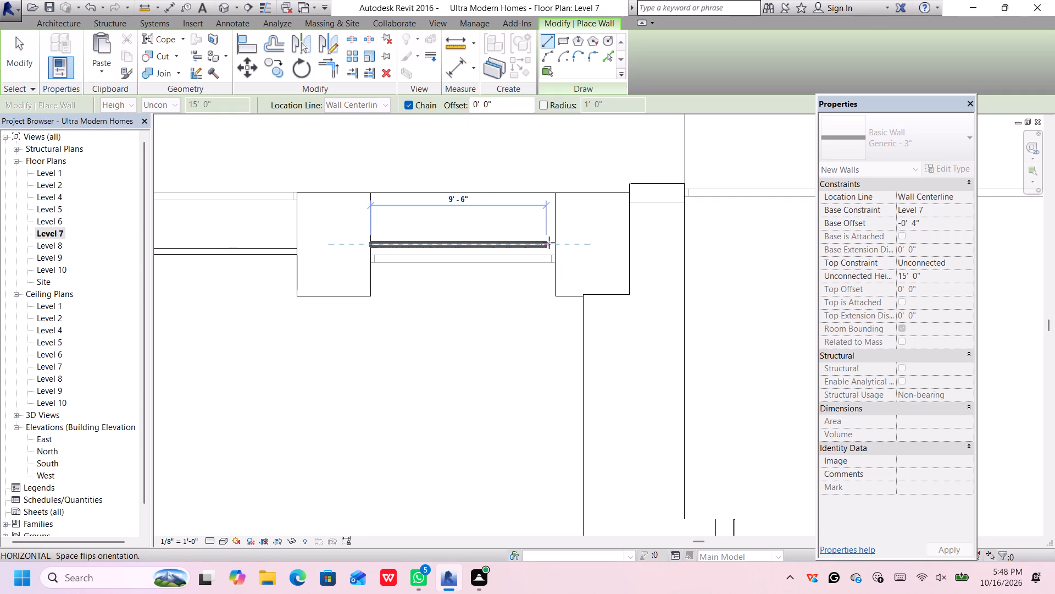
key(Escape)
Draw a horizontal Generic - 7' wall spanning the 10' gap between the midpoints of the two front pillars' facing sides.
click(876, 140)
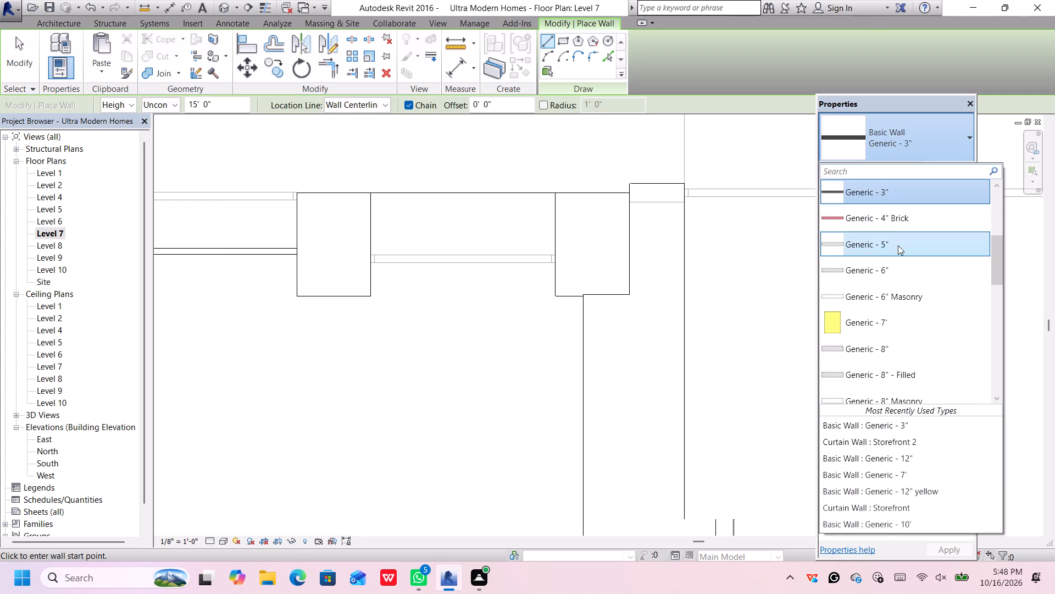
click(879, 318)
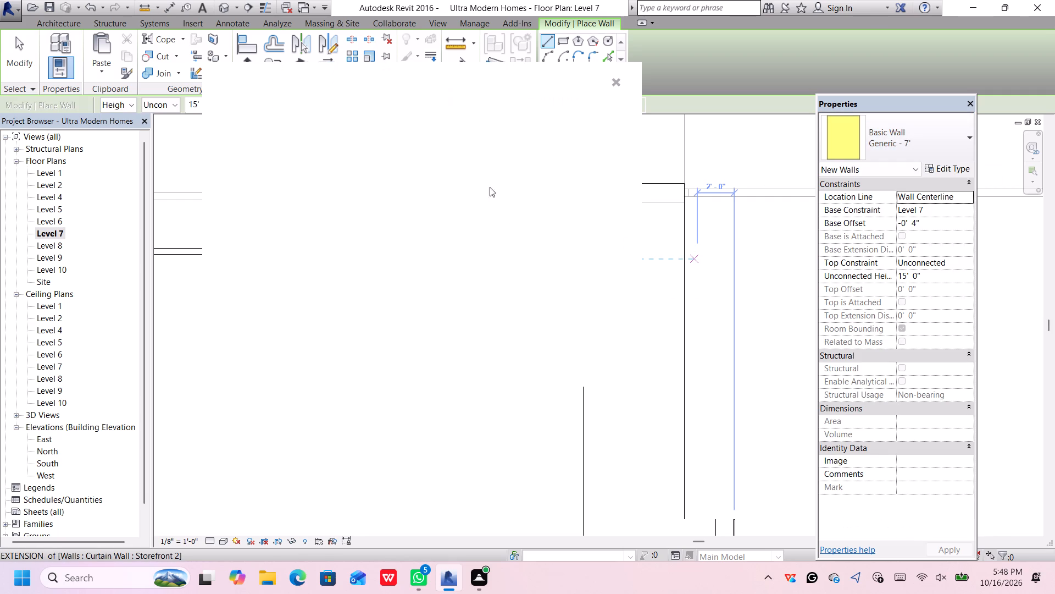
click(614, 80)
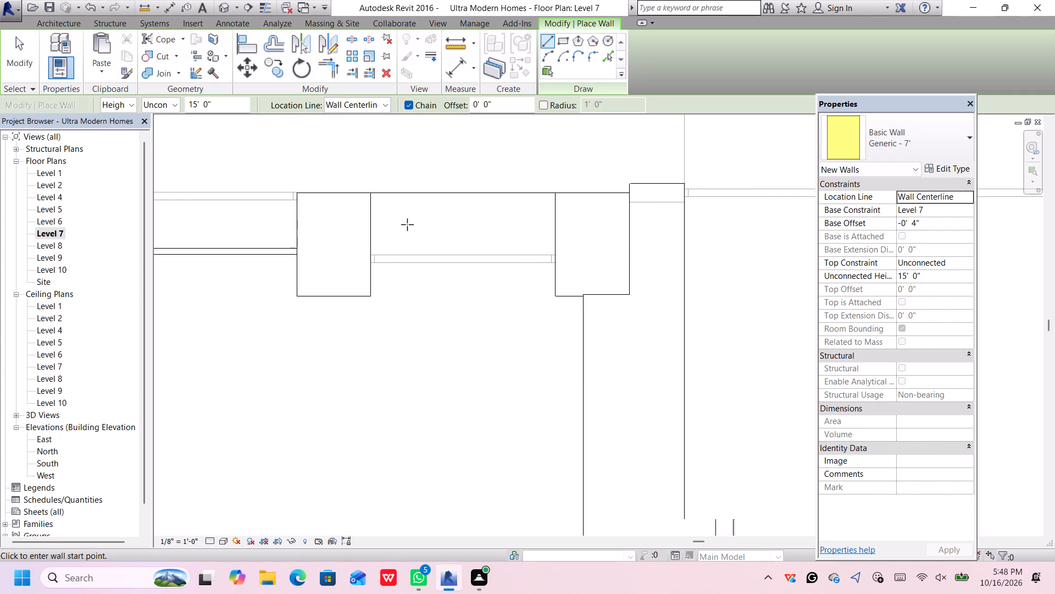
click(368, 241)
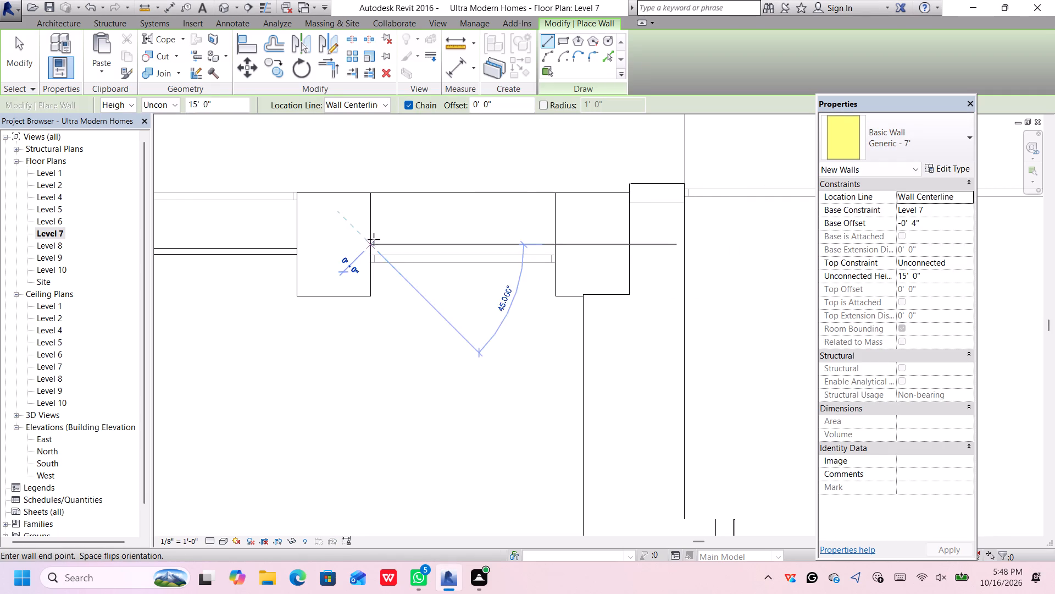
scroll(556, 248, up, 3)
click(556, 248)
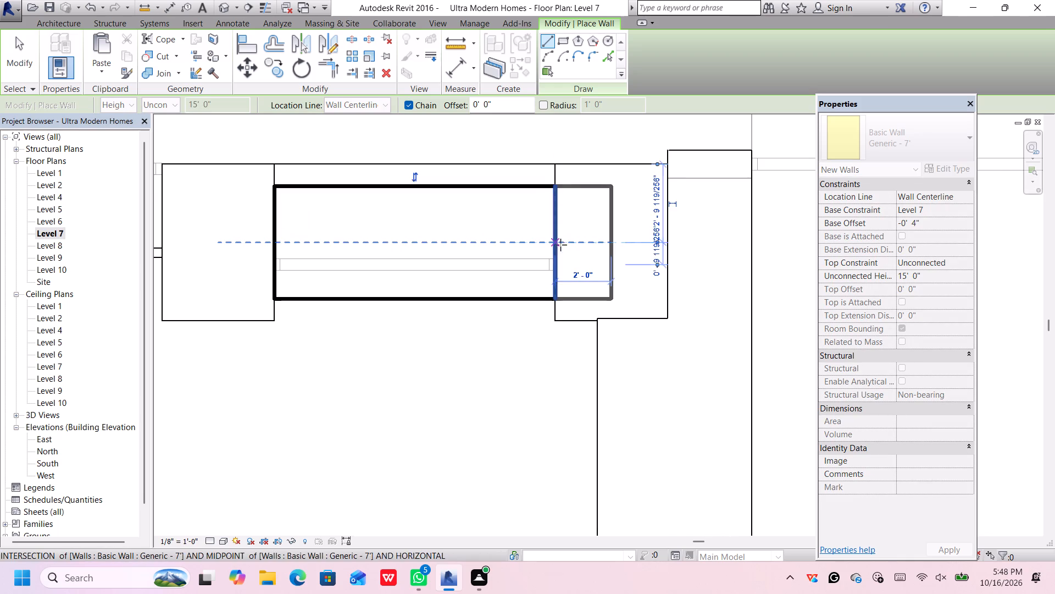
key(less)
key(less)
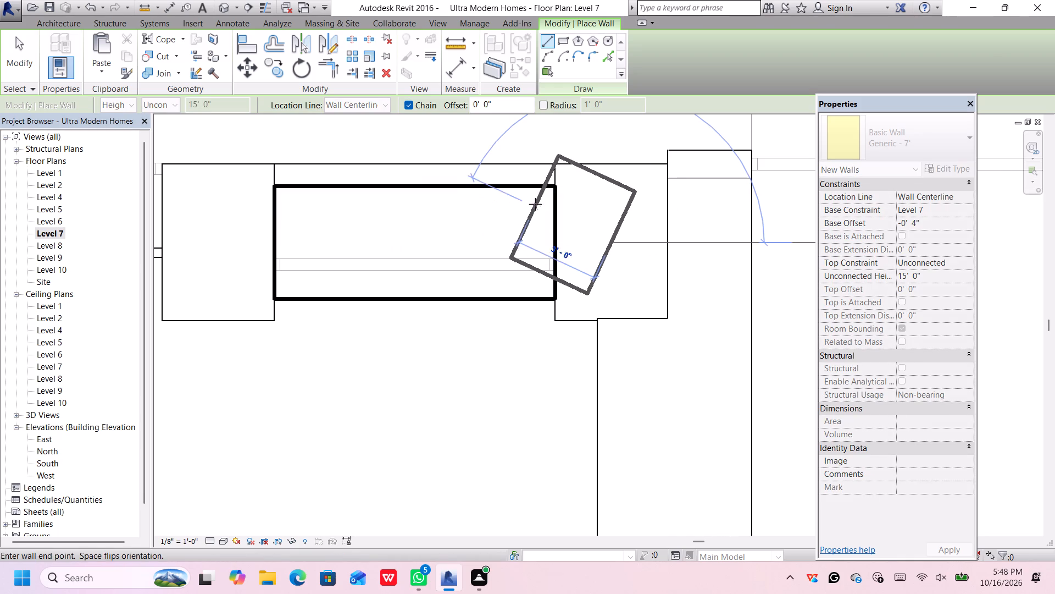
key(less)
key(Escape)
key(Escape)
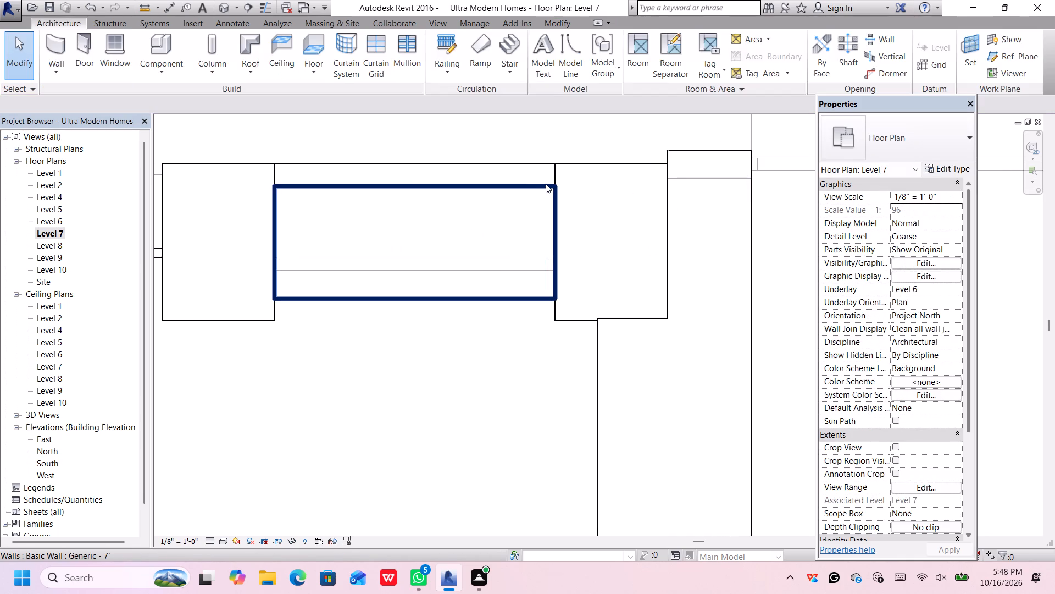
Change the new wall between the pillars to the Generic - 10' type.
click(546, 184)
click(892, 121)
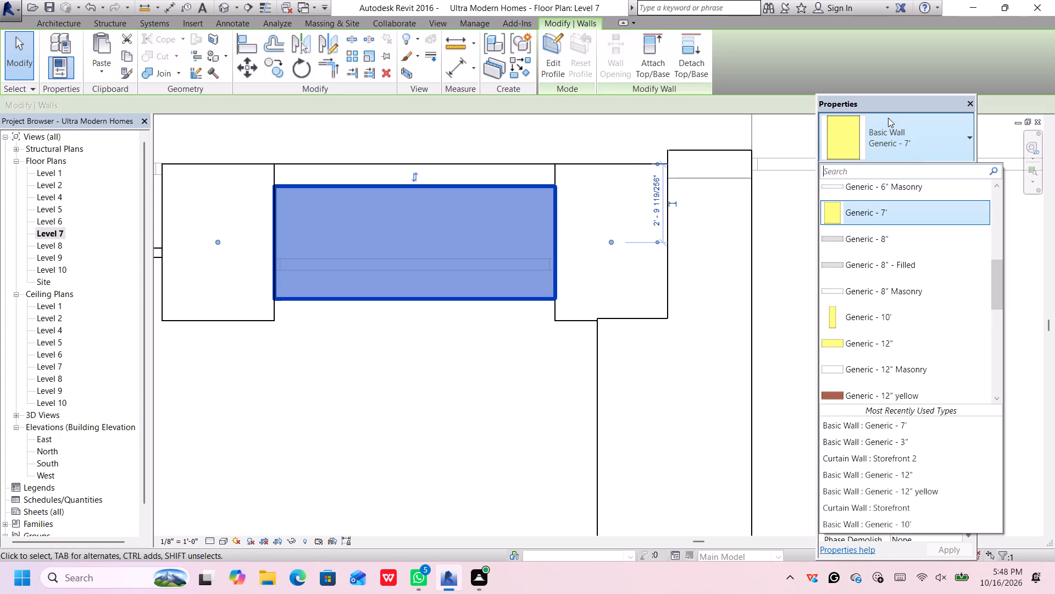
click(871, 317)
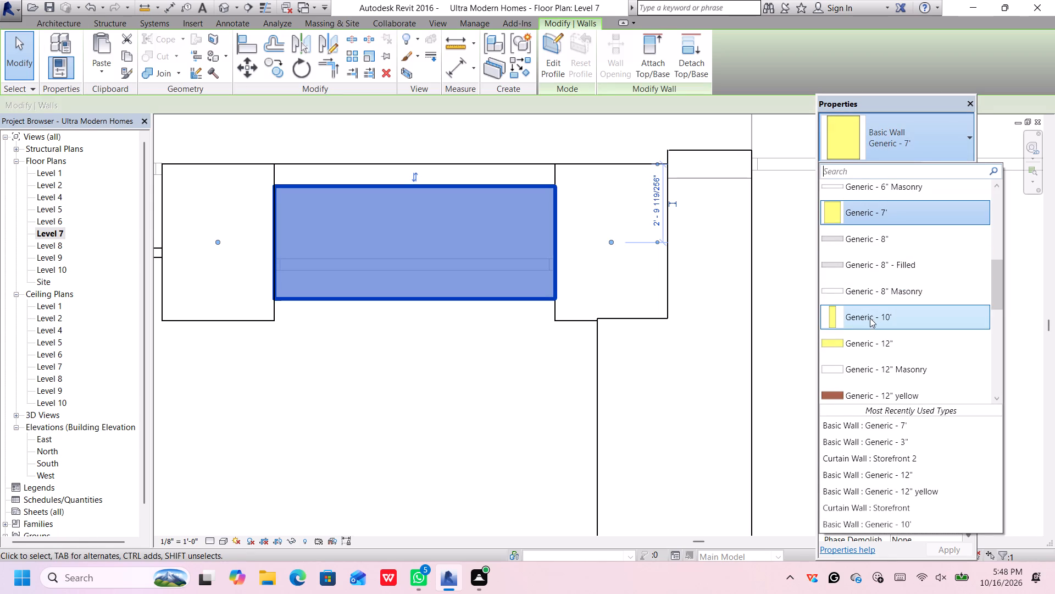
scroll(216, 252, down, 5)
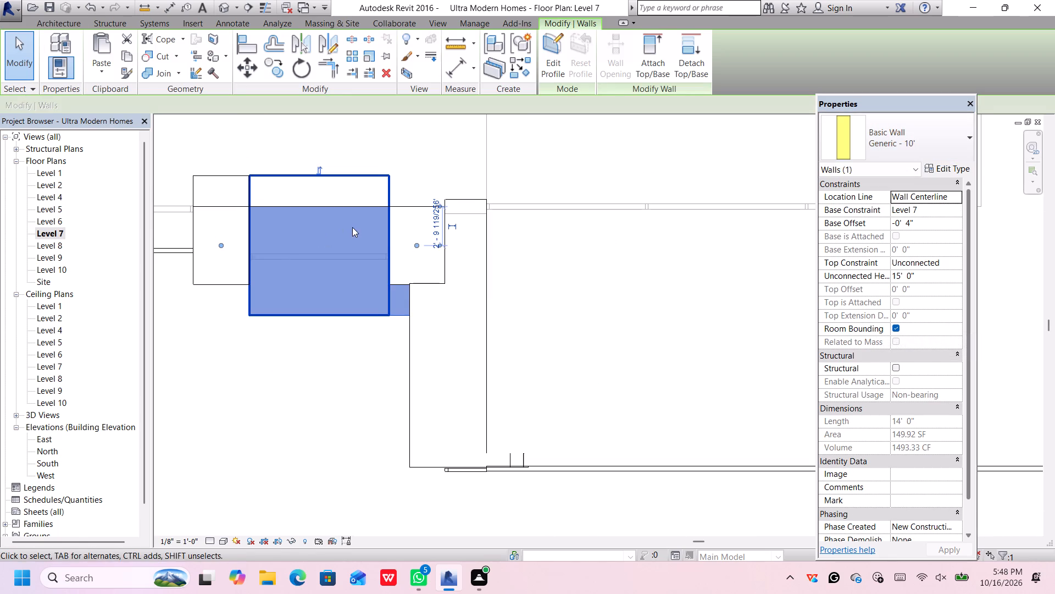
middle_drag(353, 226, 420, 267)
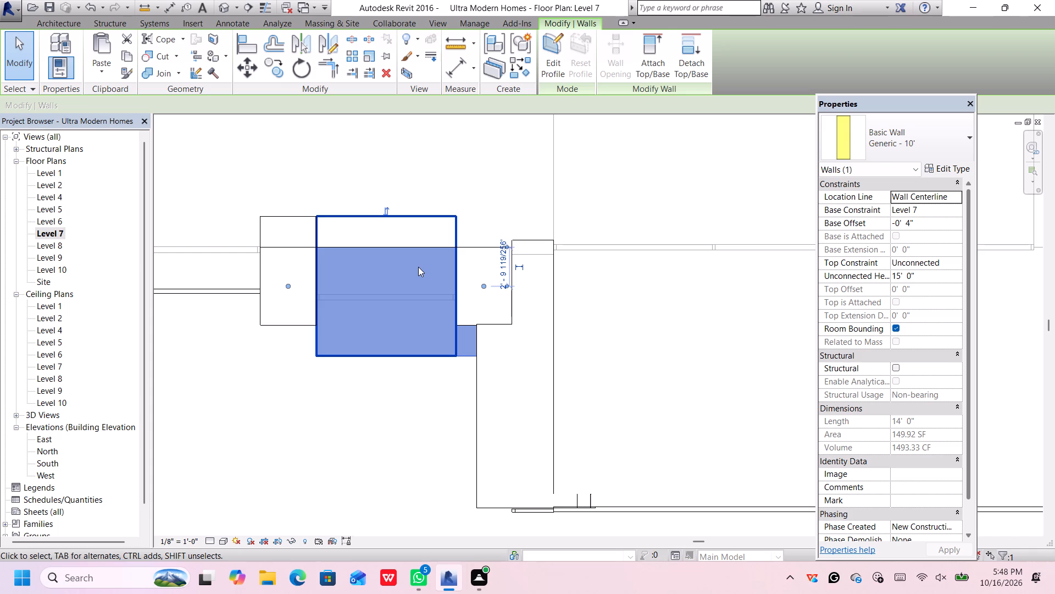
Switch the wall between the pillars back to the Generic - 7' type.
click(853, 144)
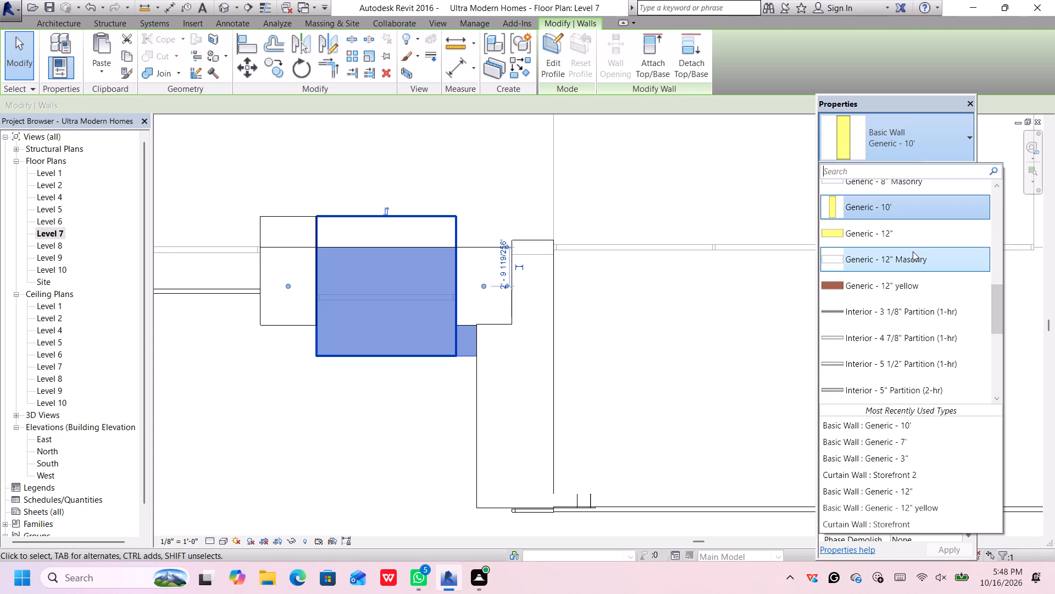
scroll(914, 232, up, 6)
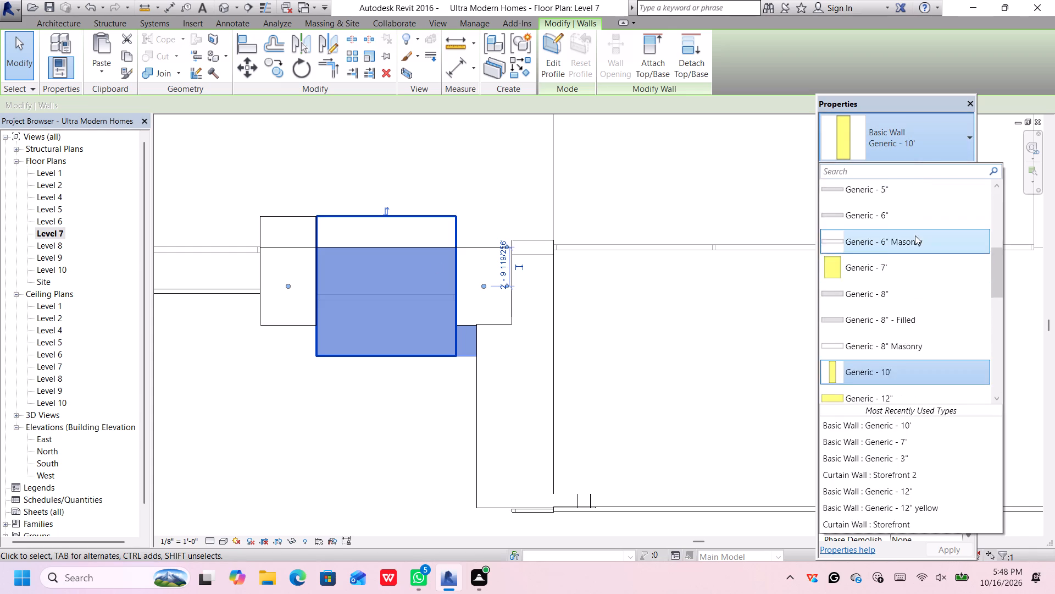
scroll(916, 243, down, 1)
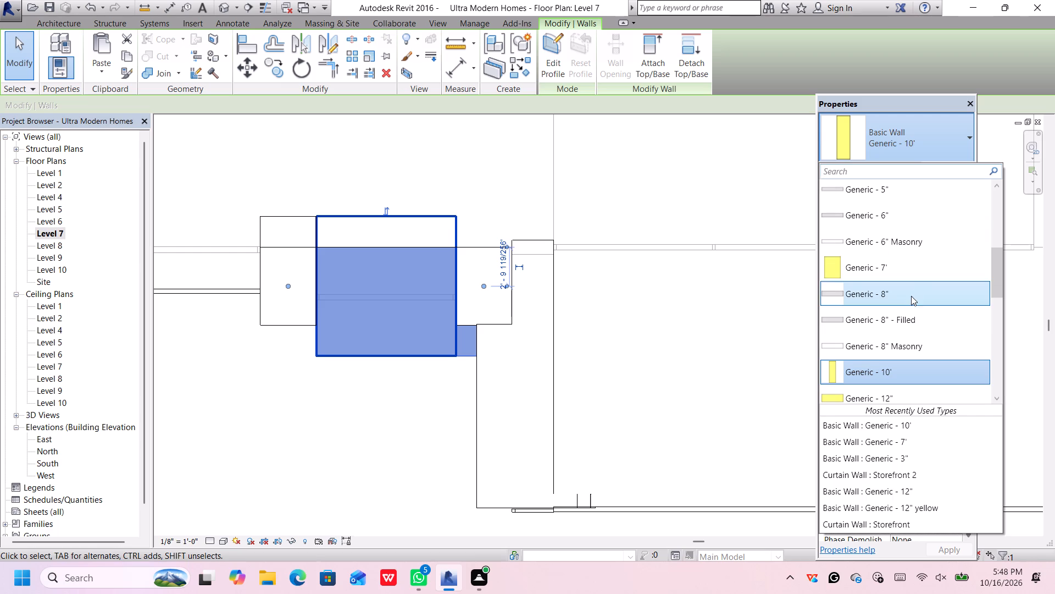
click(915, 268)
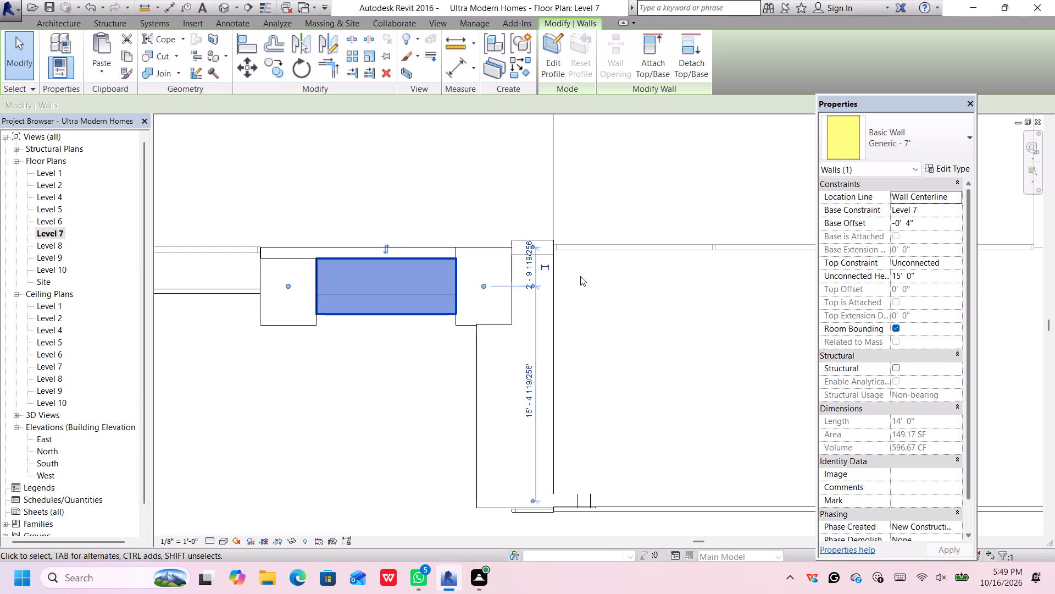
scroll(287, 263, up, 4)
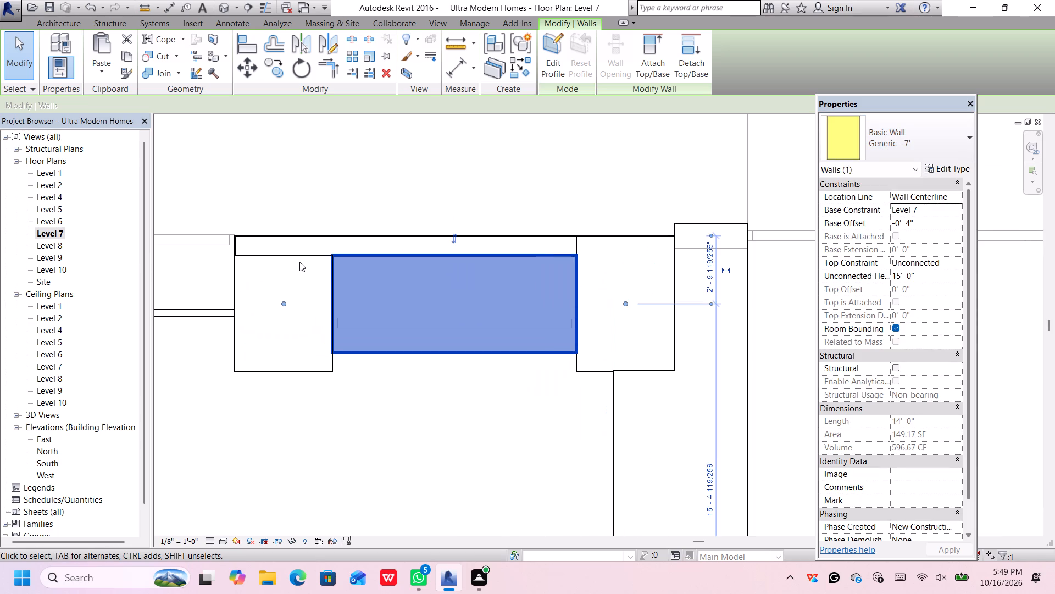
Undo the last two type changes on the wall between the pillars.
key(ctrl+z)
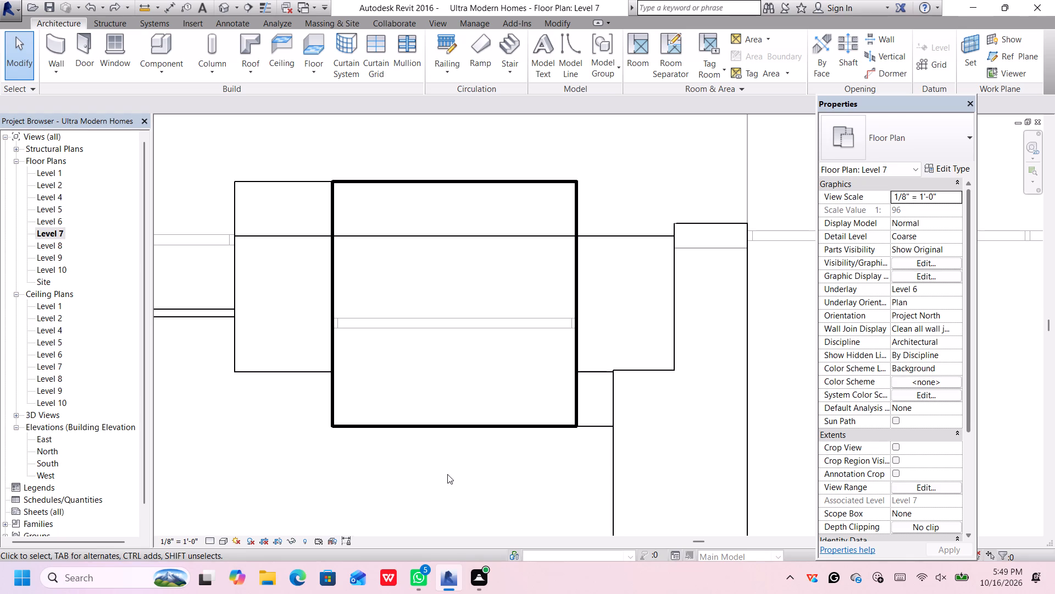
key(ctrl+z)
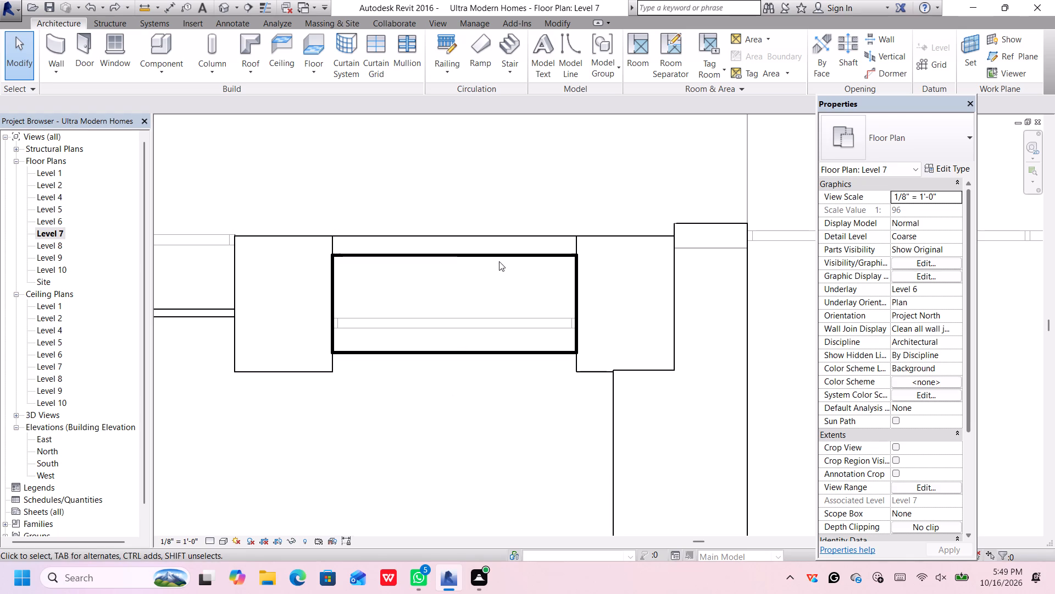
Duplicate the type of the wall between the pillars as a new wall type named Generic - 8'.
click(504, 260)
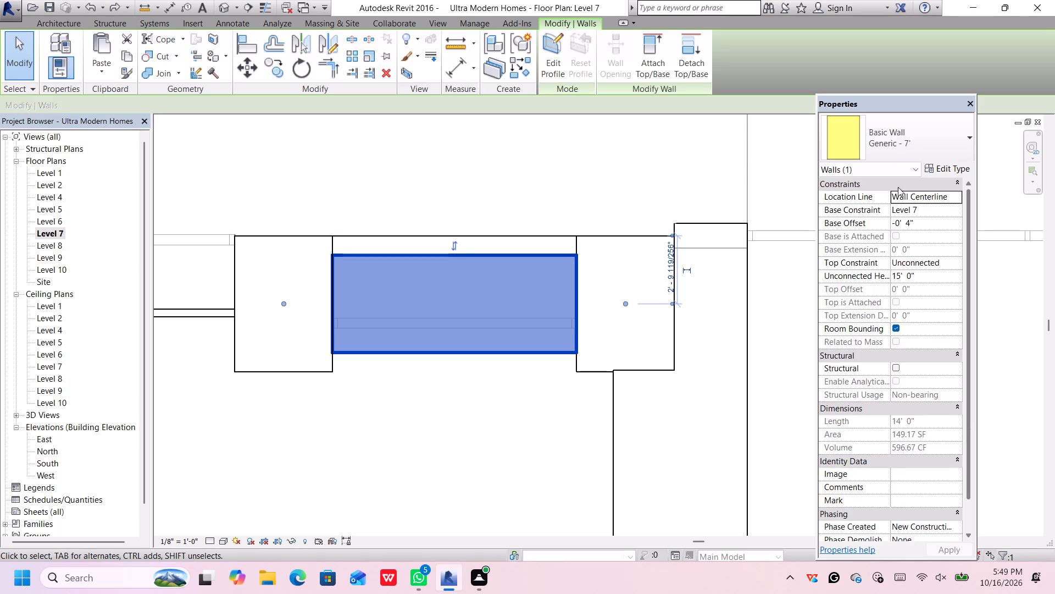
click(928, 169)
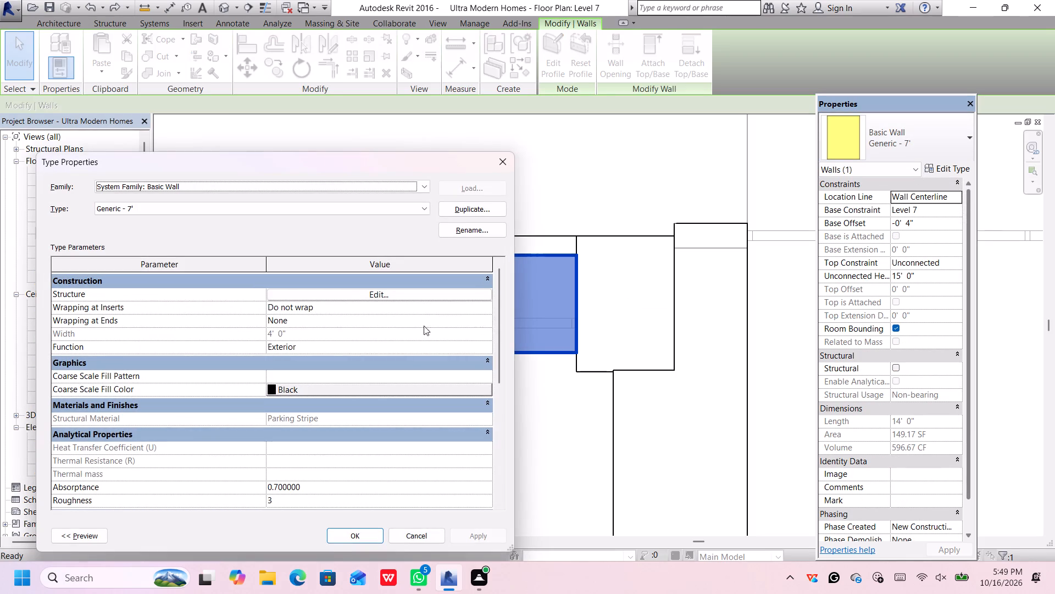
click(463, 203)
click(283, 351)
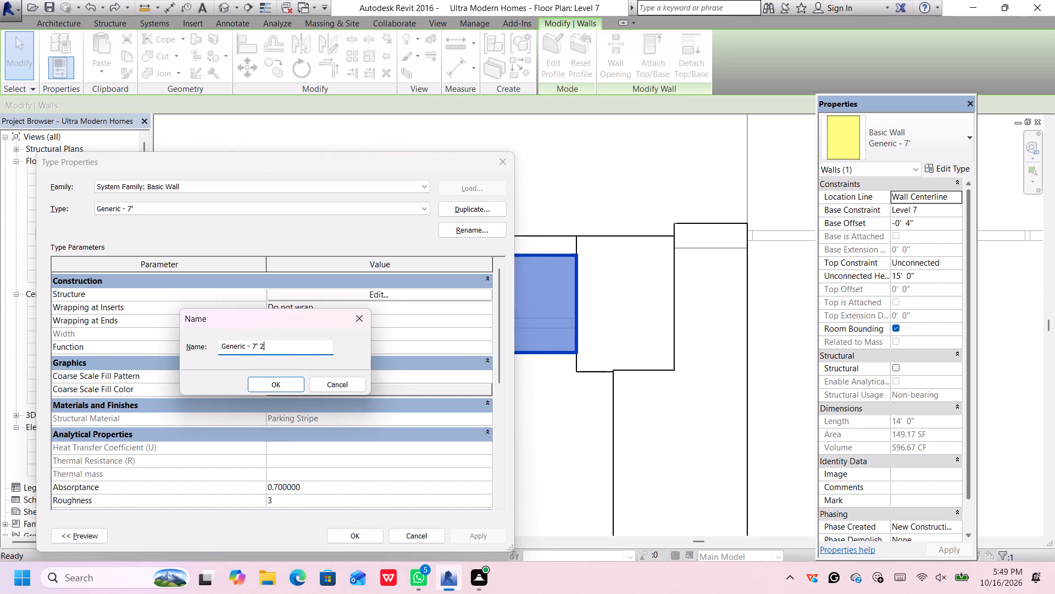
key(BackSpace)
key(BackSpace)
key(BackSpace)
key(BackSpace)
text(8')
key(Return)
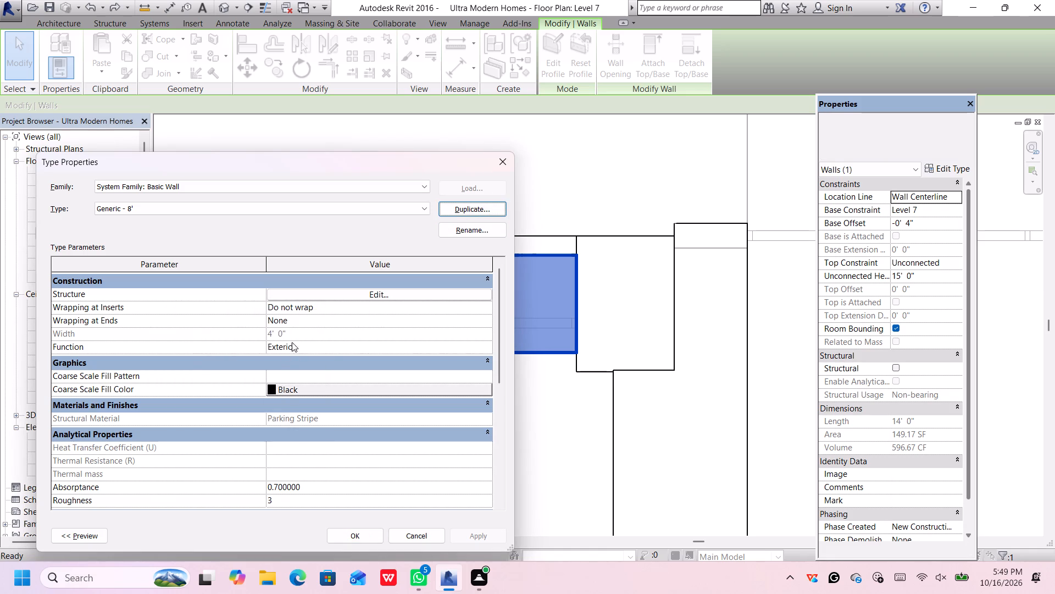
Set the structure layer thickness of the Generic - 8' wall type to 5' and apply the type to the wall.
click(376, 298)
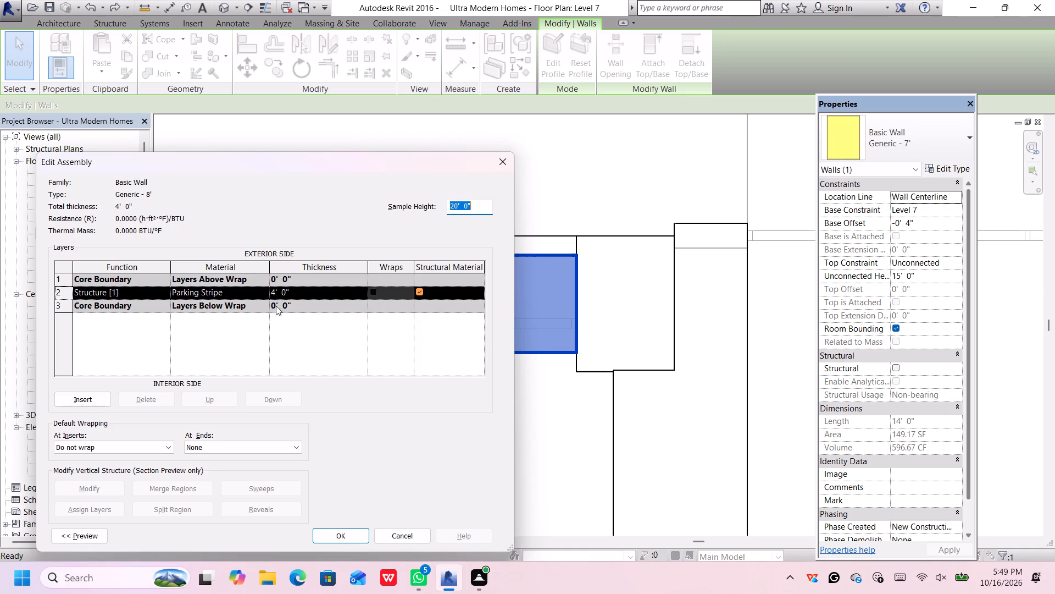
click(295, 293)
key(BackSpace)
key(BackSpace)
key(BackSpace)
key(BackSpace)
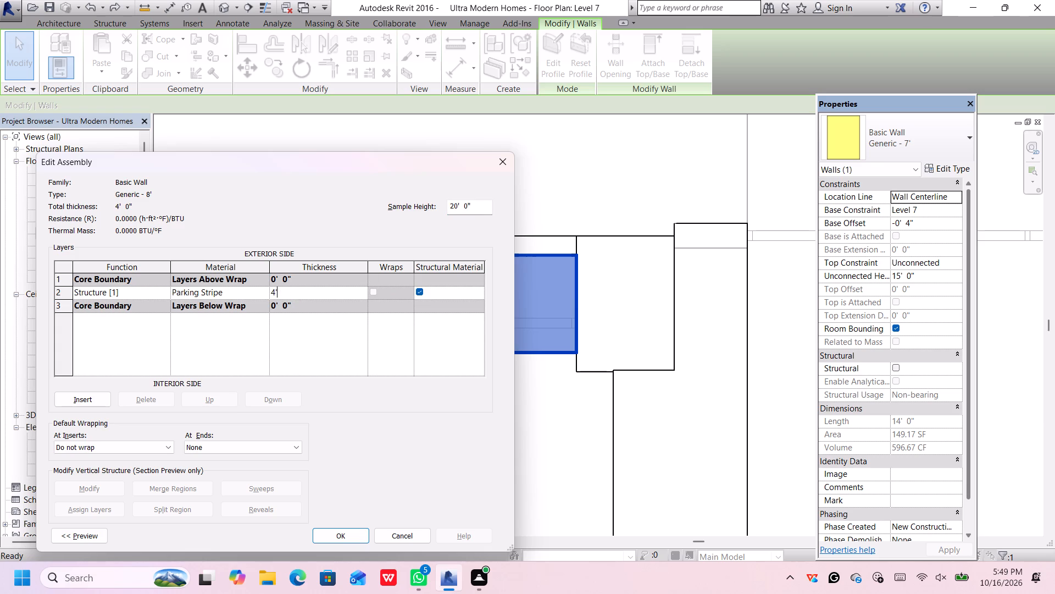
key(BackSpace)
key(BackSpace)
text(5')
key(Return)
click(337, 533)
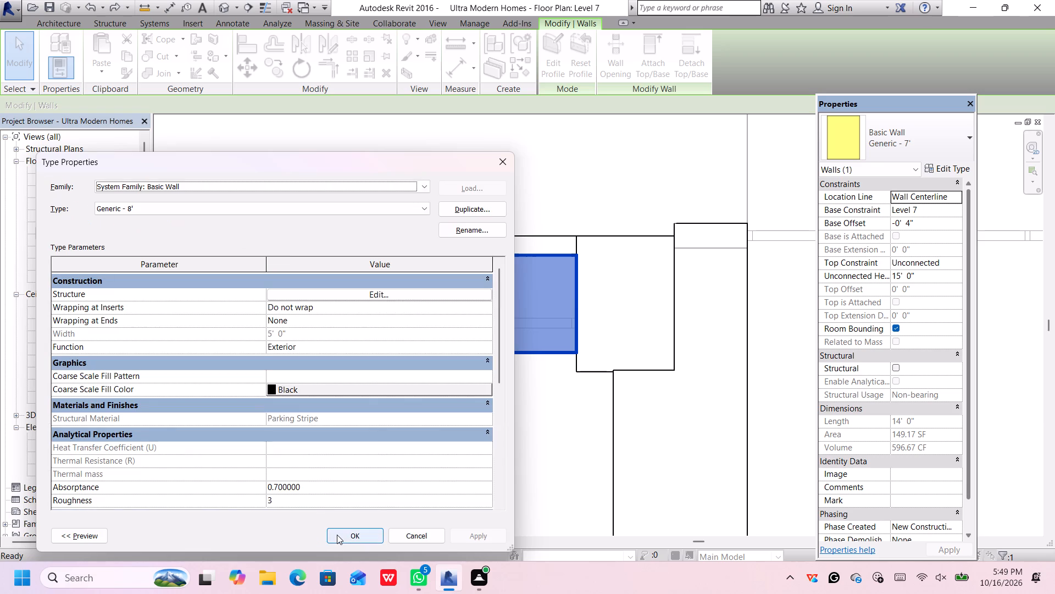
click(337, 535)
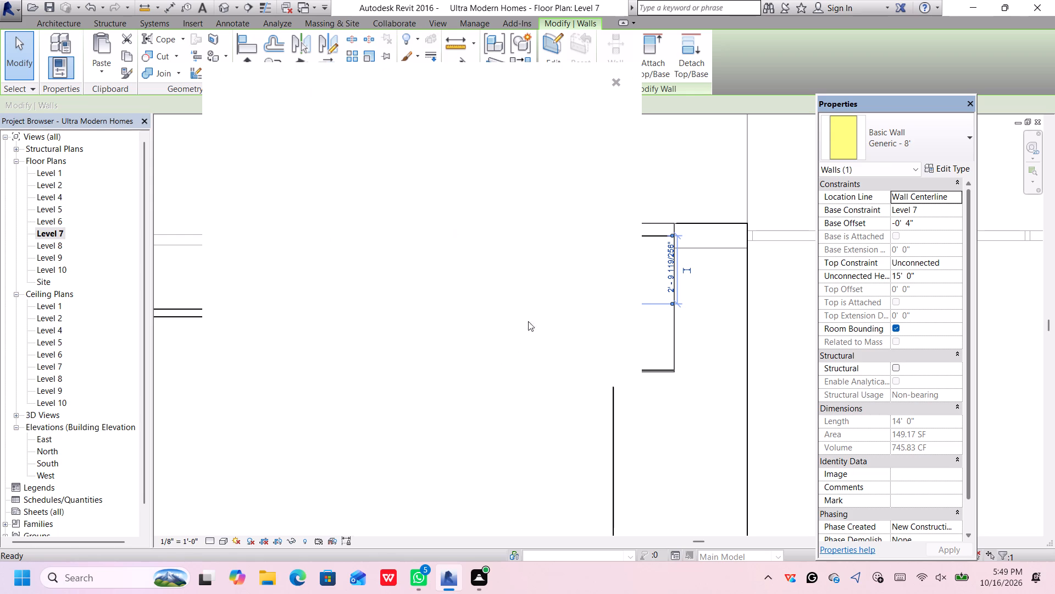
click(614, 79)
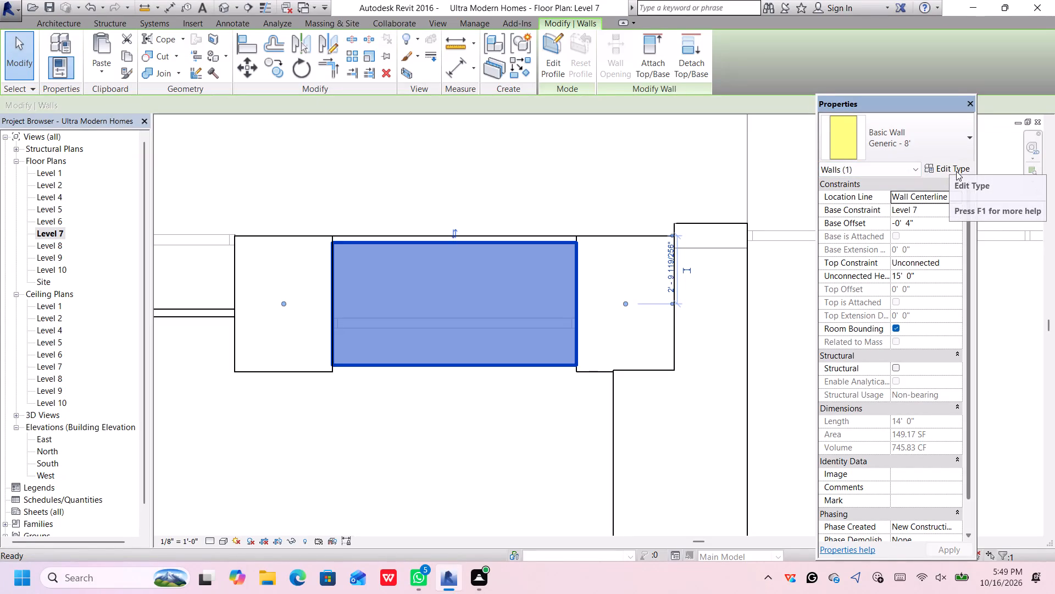
Edit the Generic - 8' wall type's assembly and set its structure layer thickness to 5' 6".
click(956, 170)
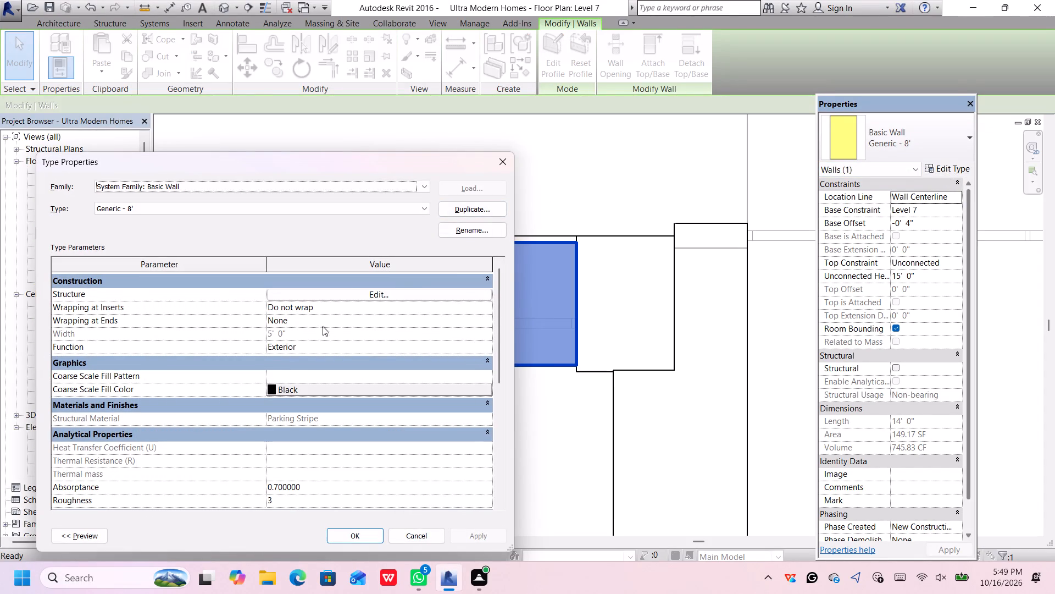
click(347, 287)
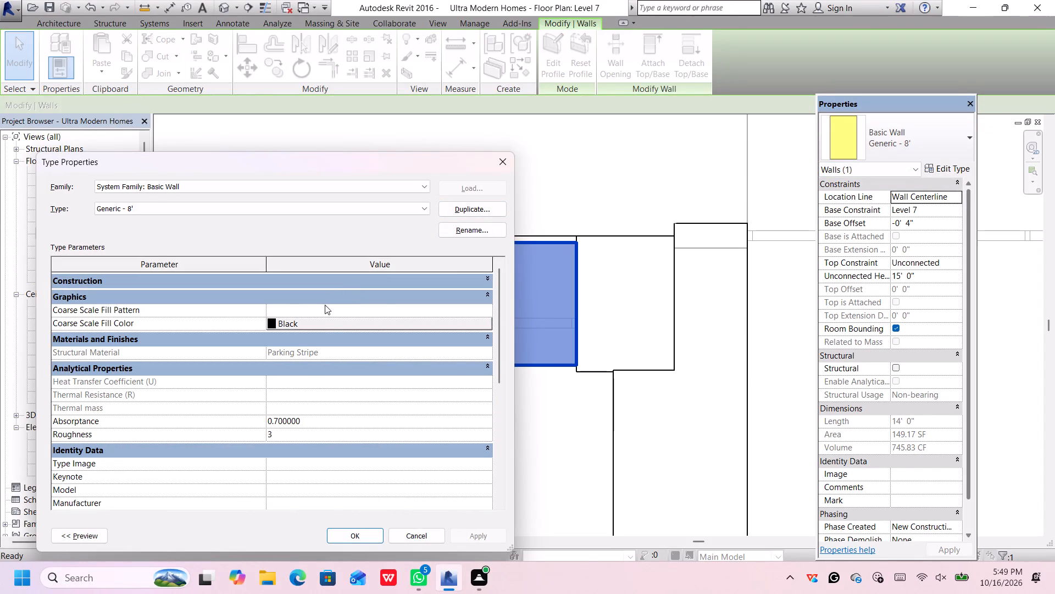
click(486, 274)
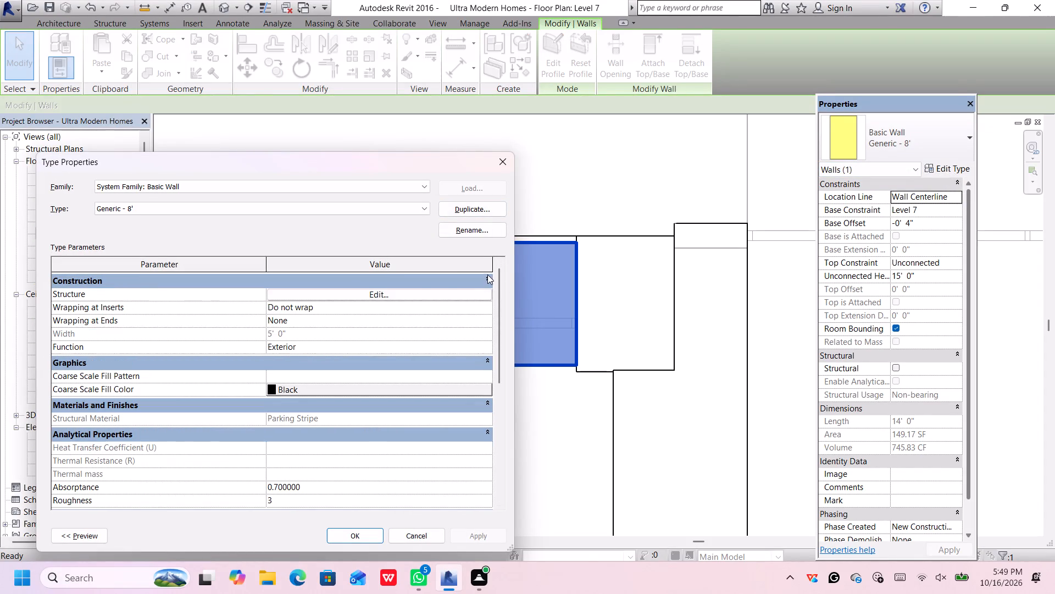
click(419, 289)
click(316, 296)
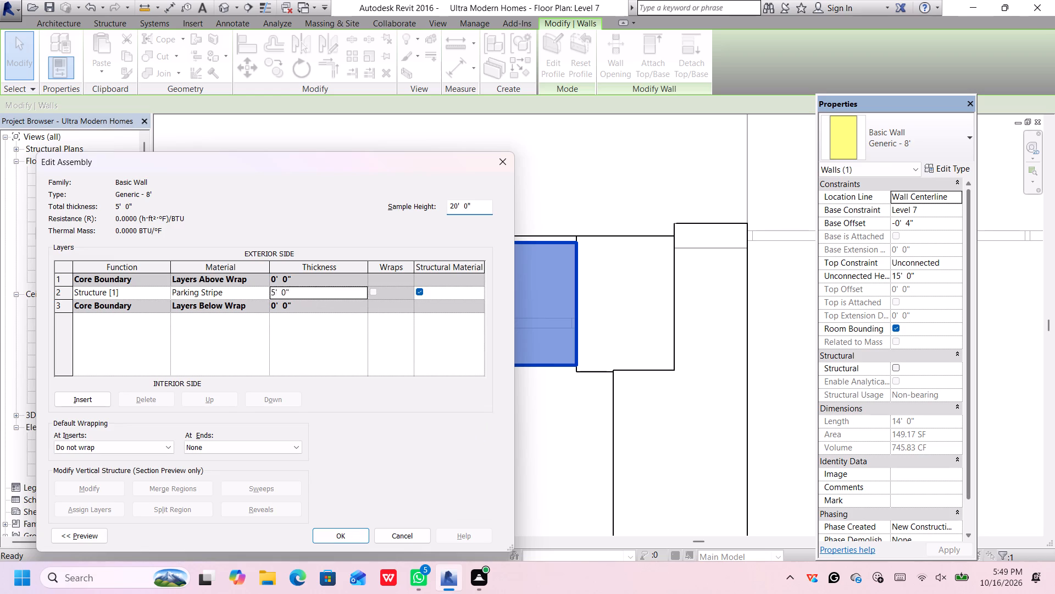
click(285, 293)
key(BackSpace)
key(6)
key(Return)
click(342, 531)
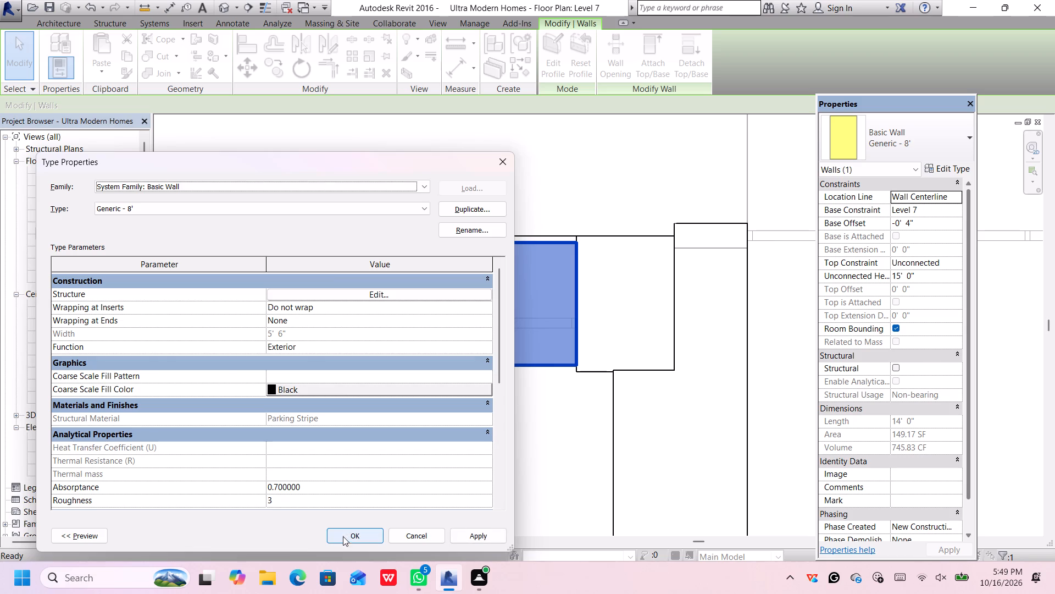
click(343, 537)
click(533, 399)
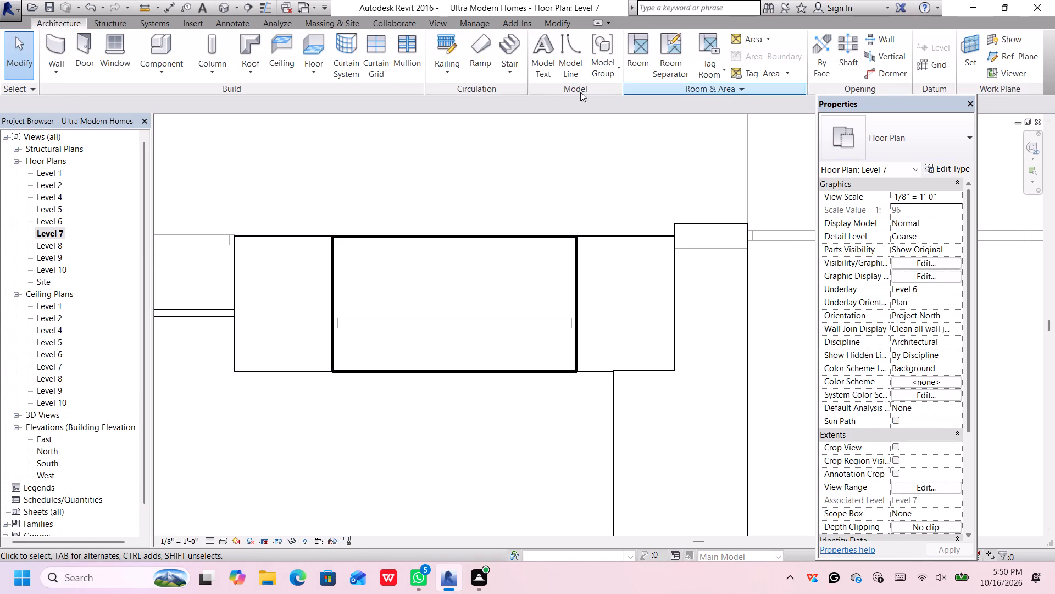
In the front 3D view, set the unconnected height of the Generic - 8' wall between the pillars to 4'.
click(228, 3)
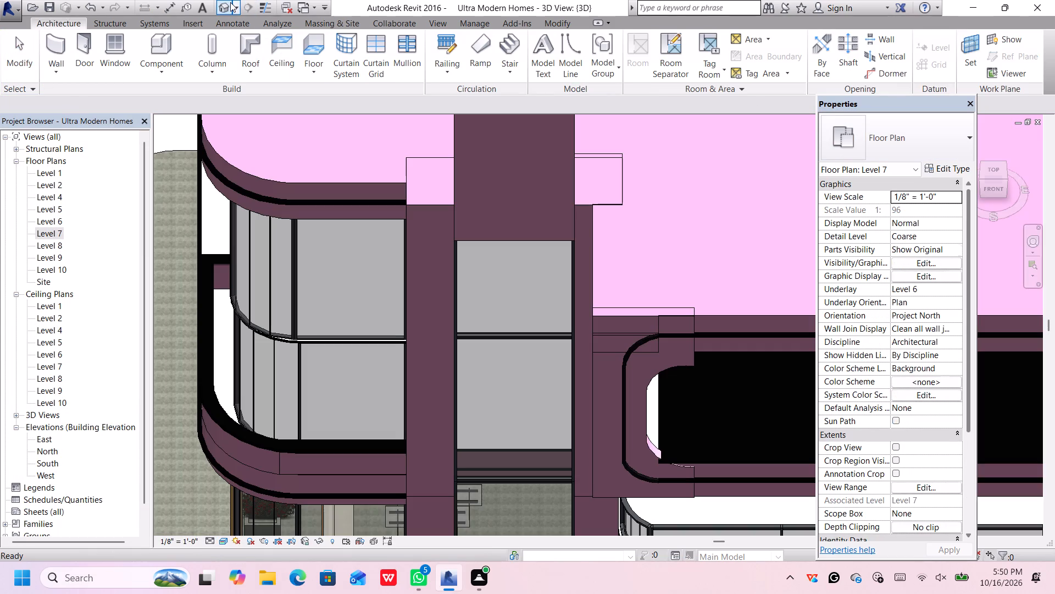
scroll(541, 273, down, 7)
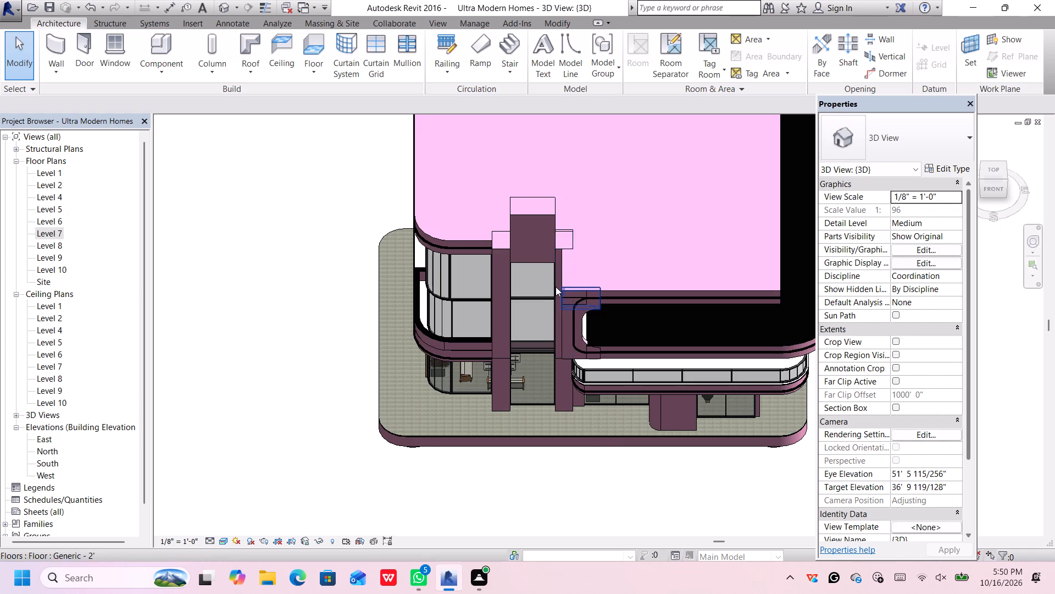
scroll(558, 285, up, 2)
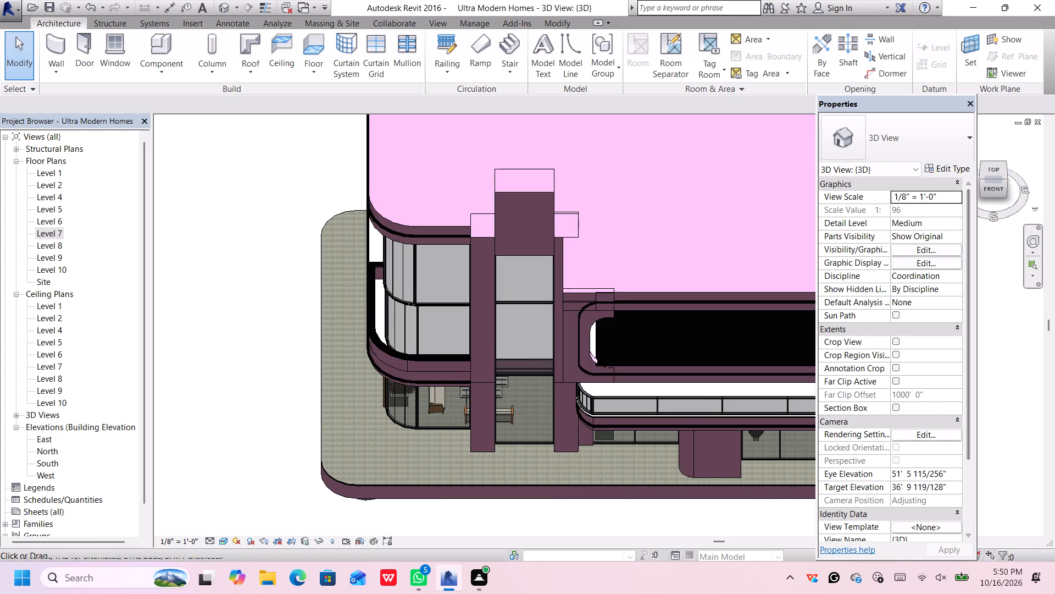
click(993, 185)
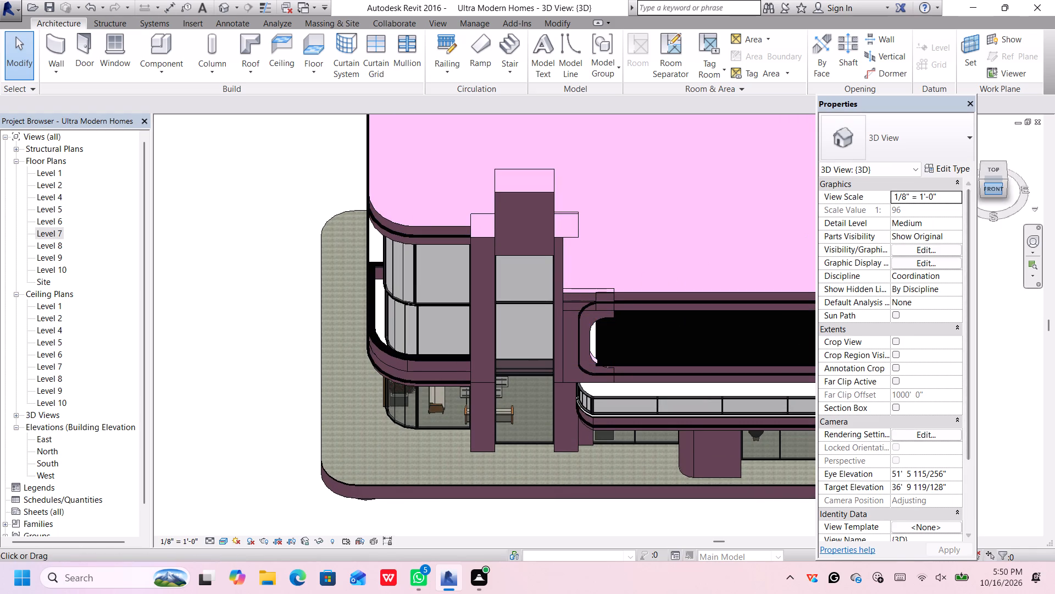
click(991, 190)
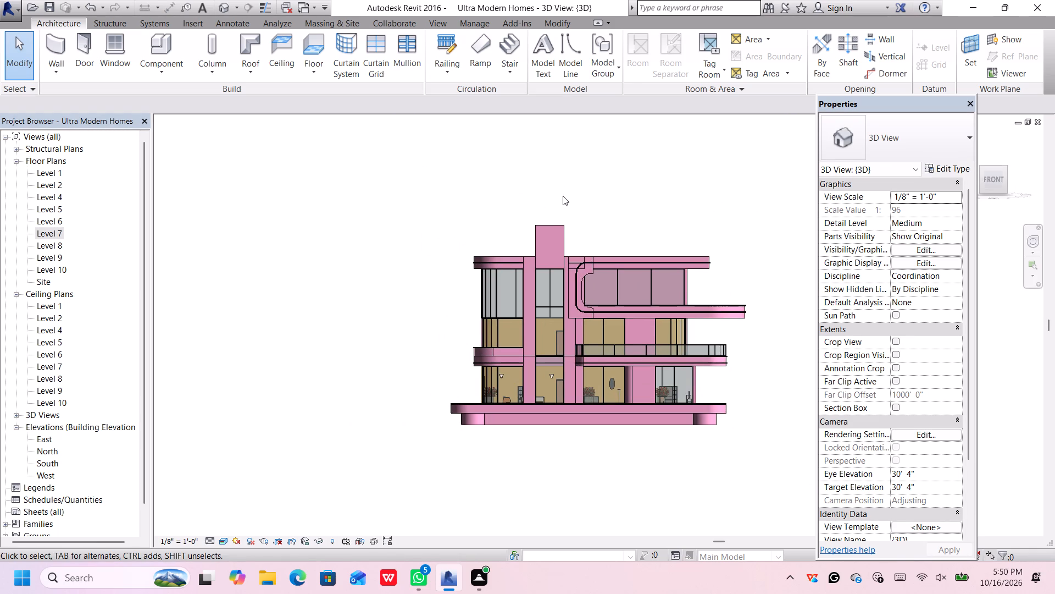
scroll(563, 199, up, 3)
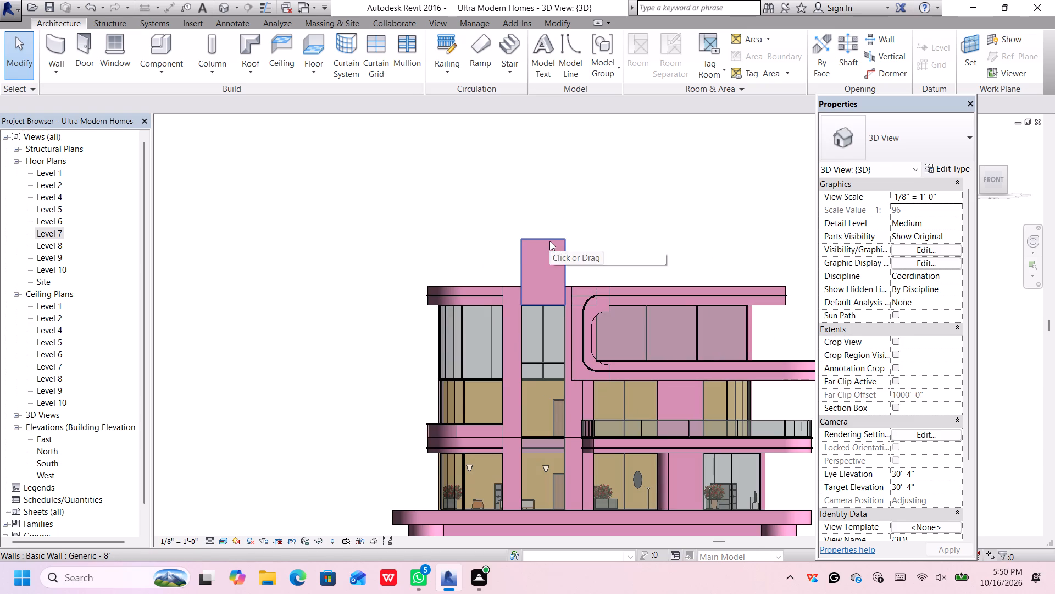
click(541, 301)
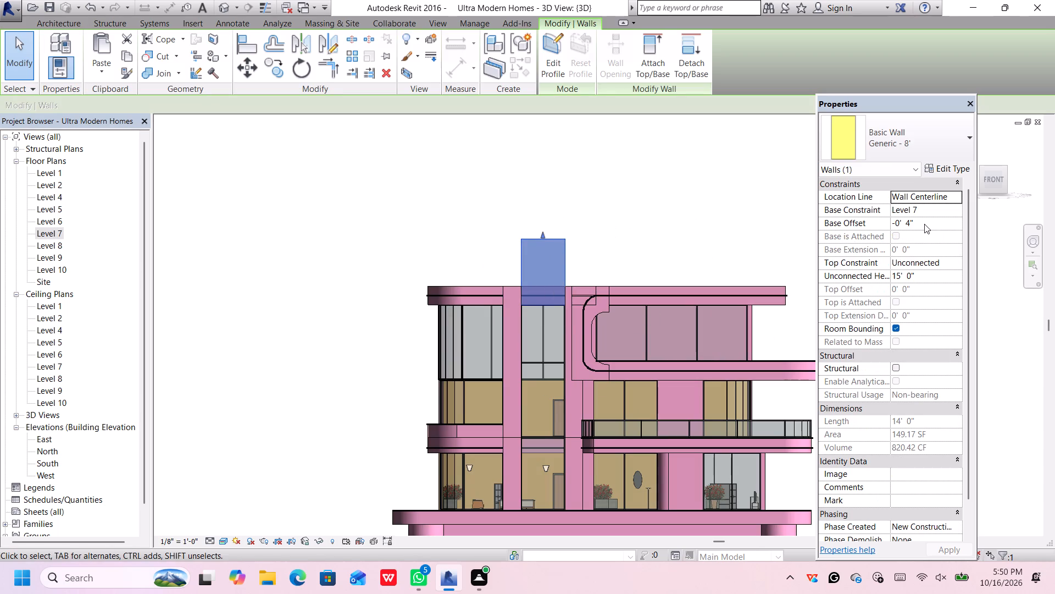
click(923, 276)
key(BackSpace)
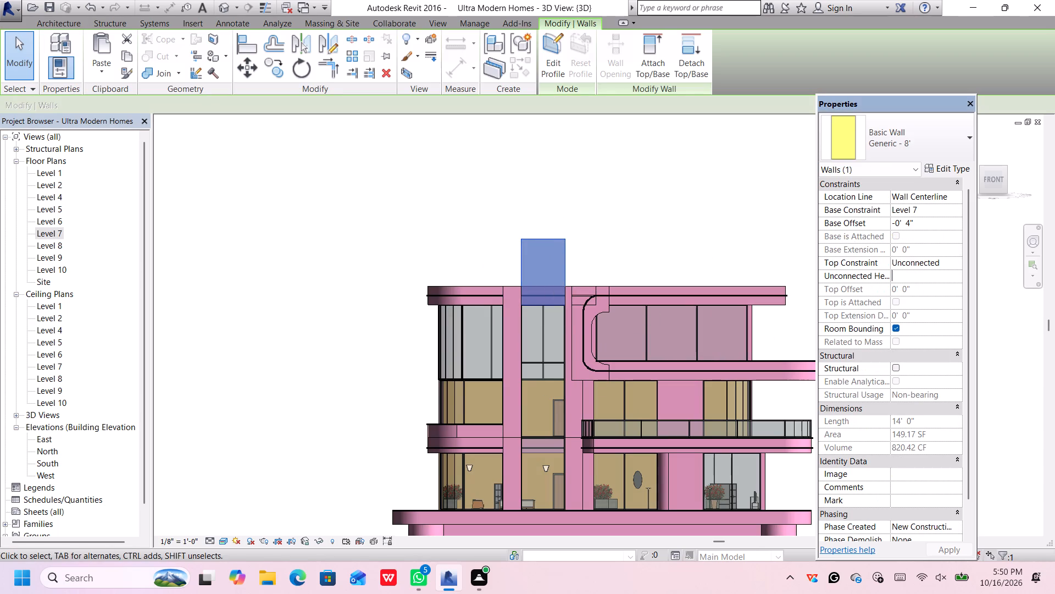
key(4)
key(apostrophe)
key(Return)
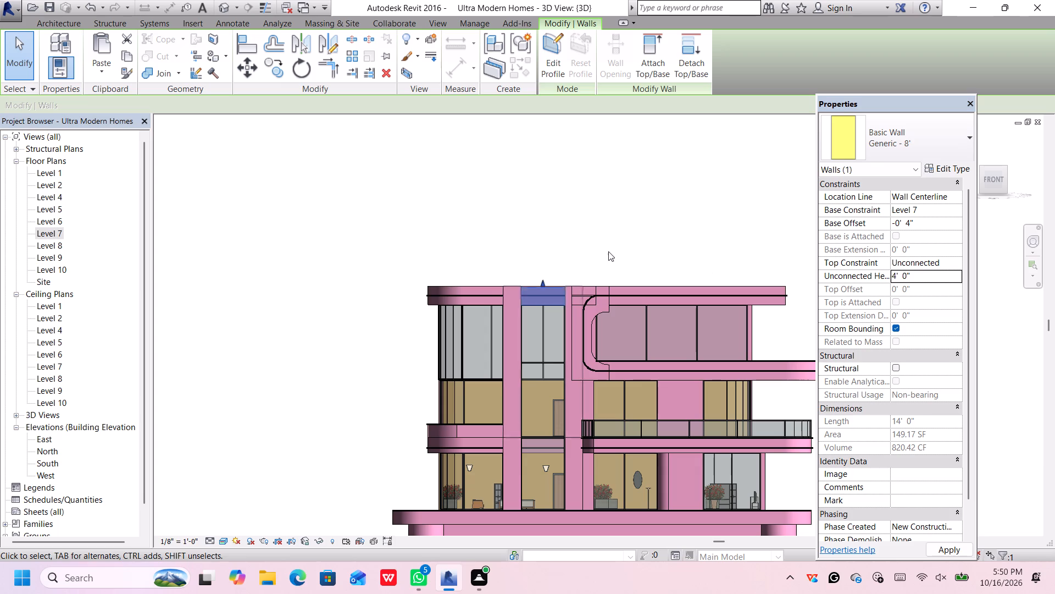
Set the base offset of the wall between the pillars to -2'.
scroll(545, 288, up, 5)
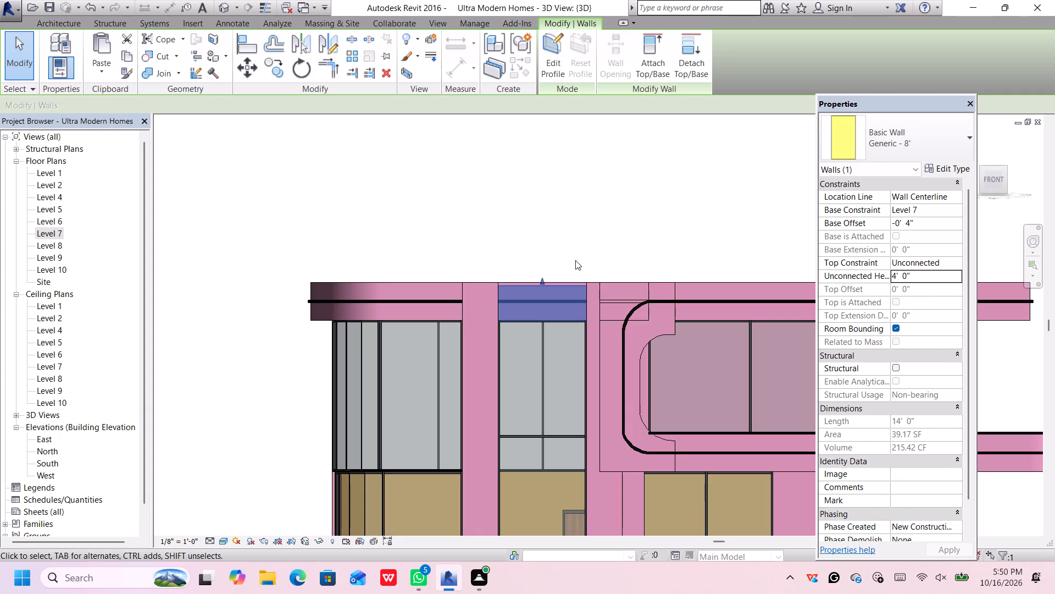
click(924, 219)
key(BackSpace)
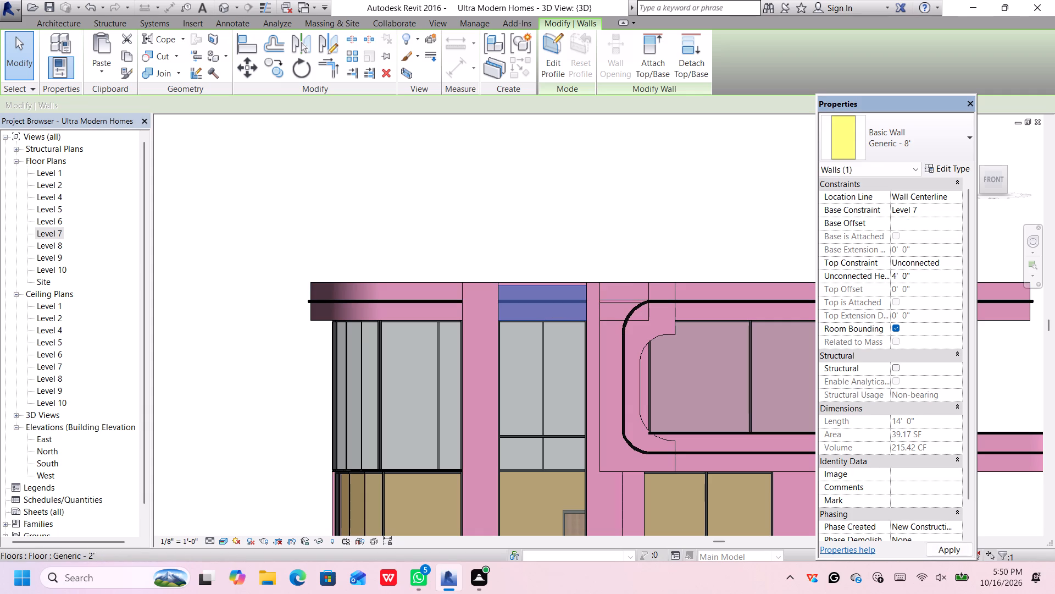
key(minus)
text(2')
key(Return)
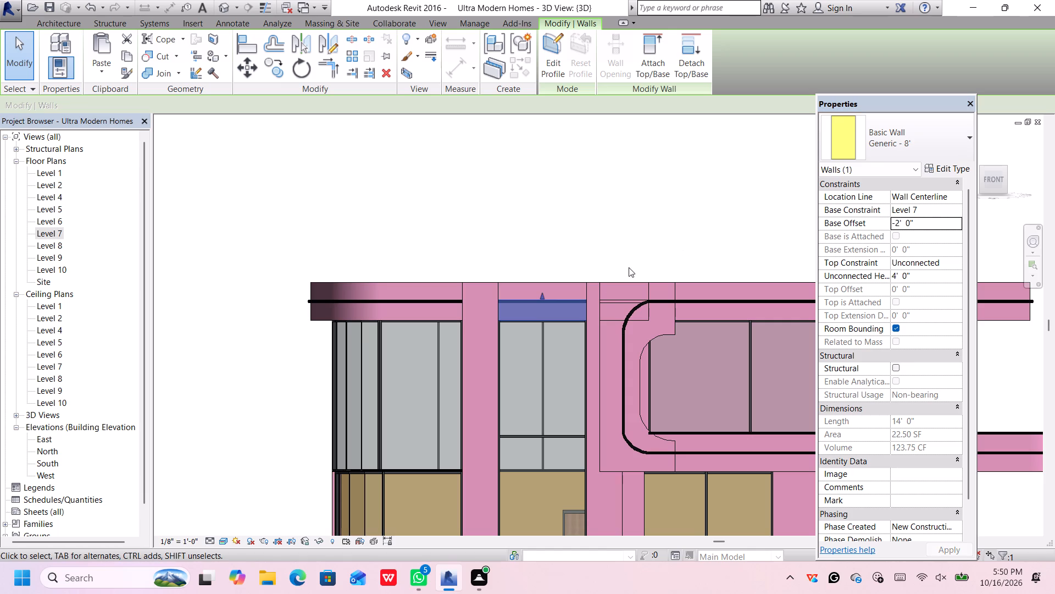
Change the base constraint of the wall between the pillars to Level 6.
click(963, 211)
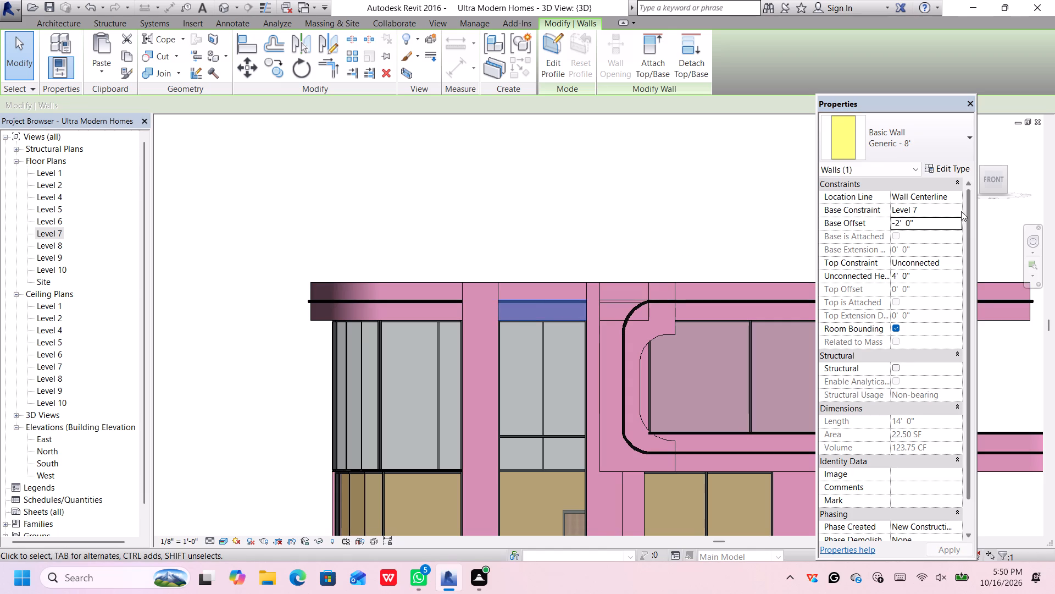
click(956, 211)
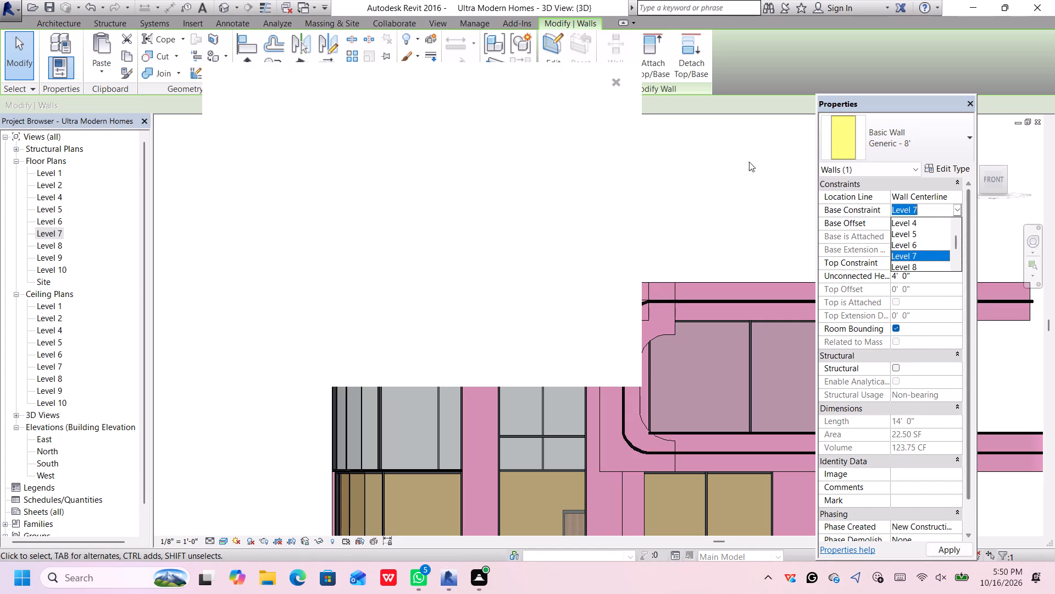
click(617, 81)
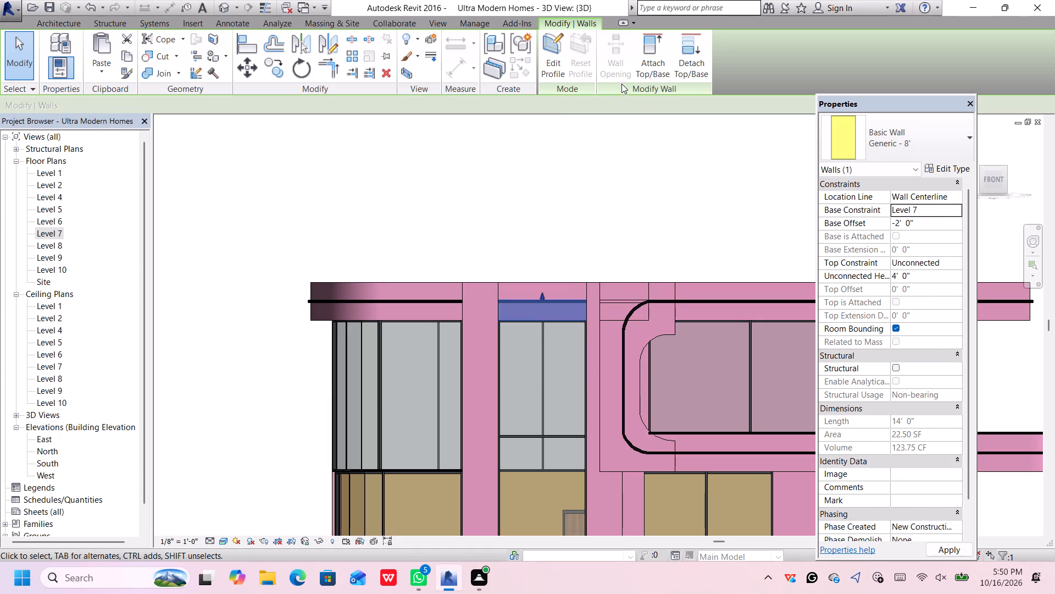
click(957, 206)
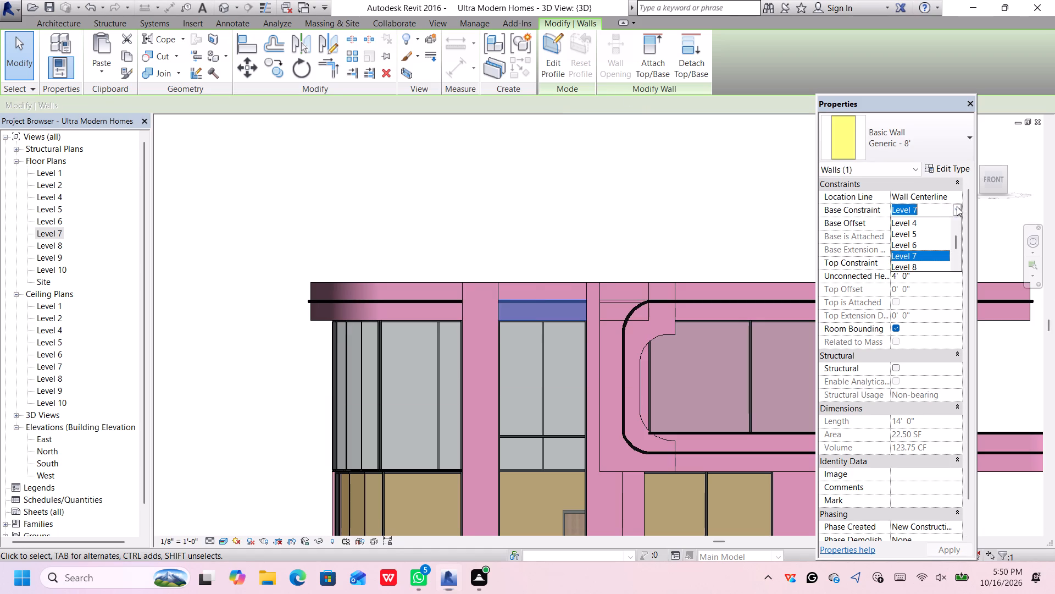
click(931, 242)
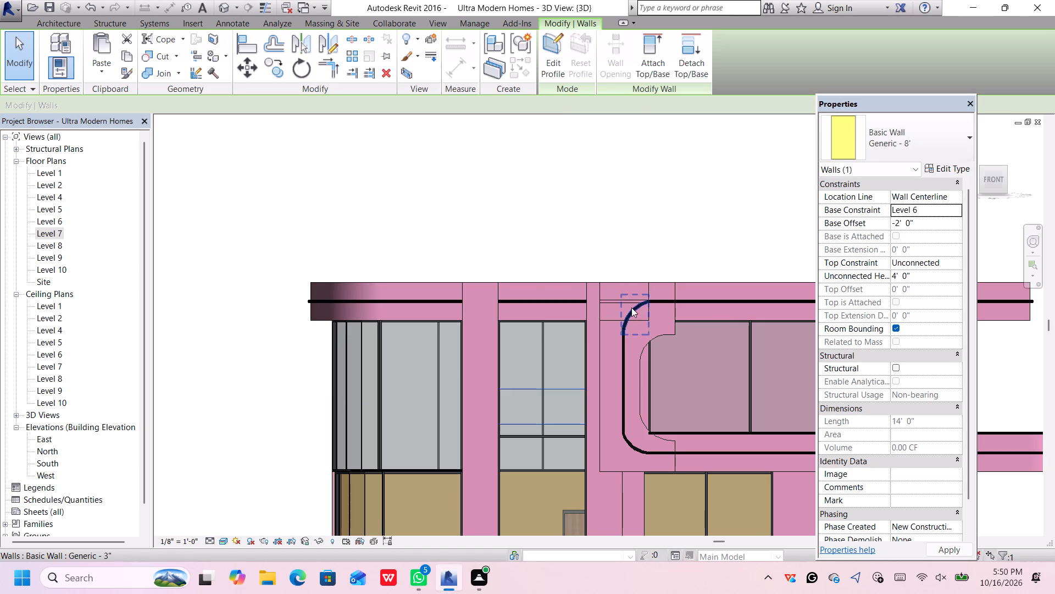
Set the base offset of the wall between the pillars to 0'.
scroll(529, 413, down, 3)
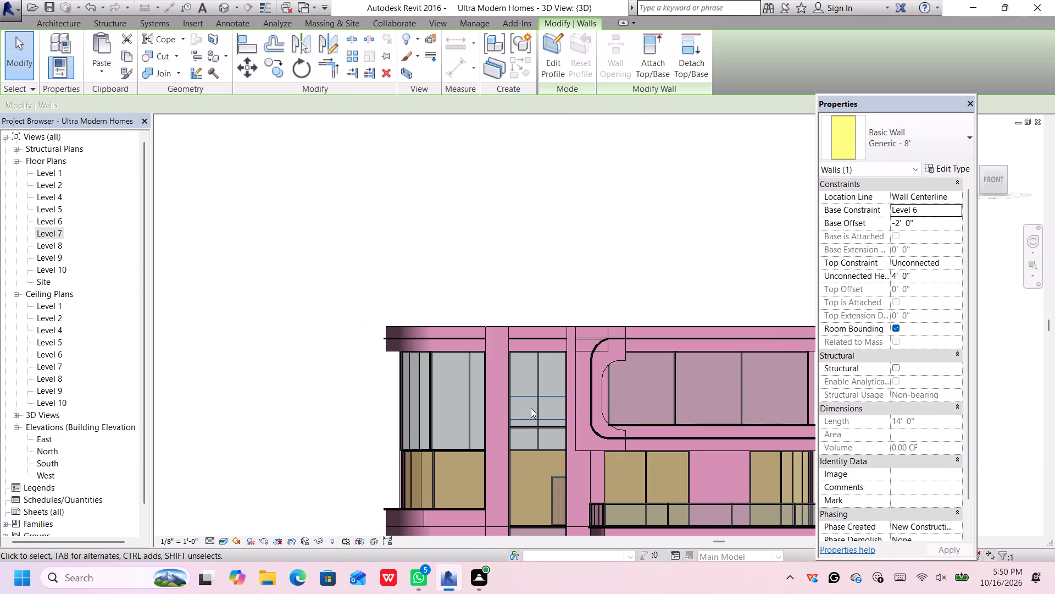
scroll(531, 409, up, 1)
middle_drag(531, 404, 531, 378)
click(527, 370)
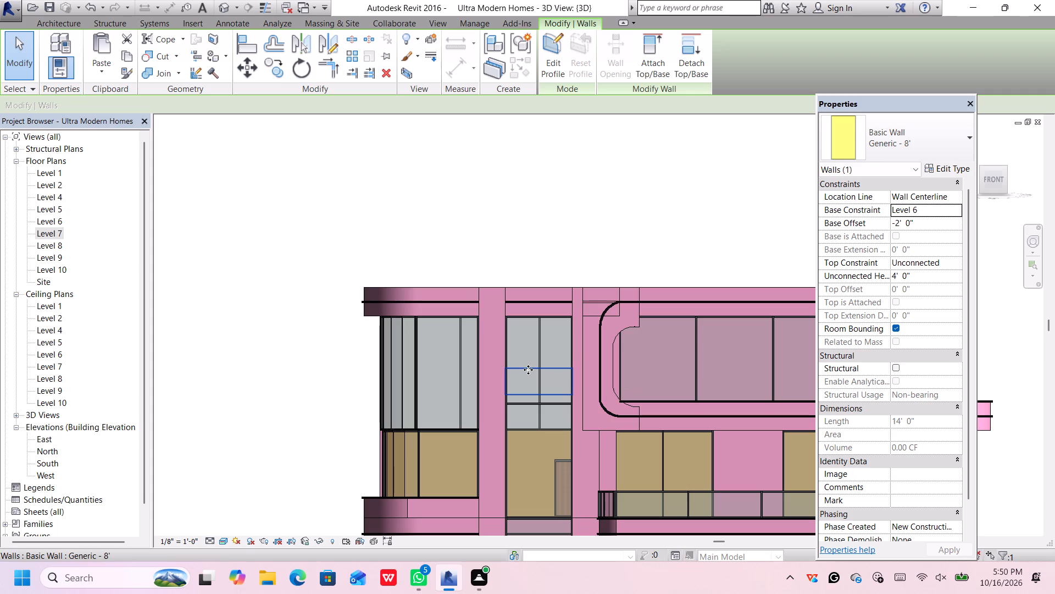
click(933, 222)
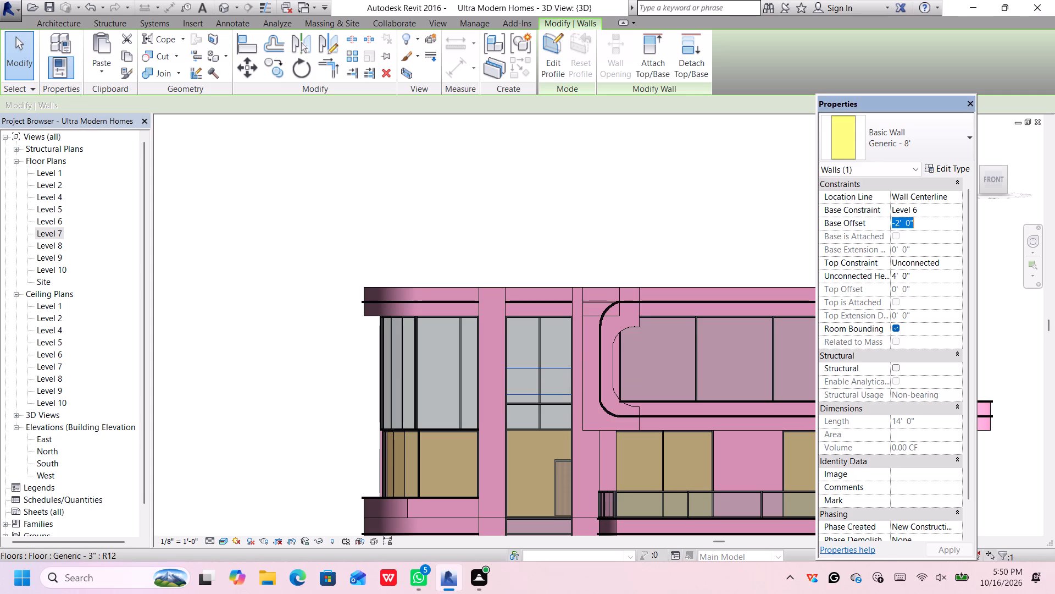
key(BackSpace)
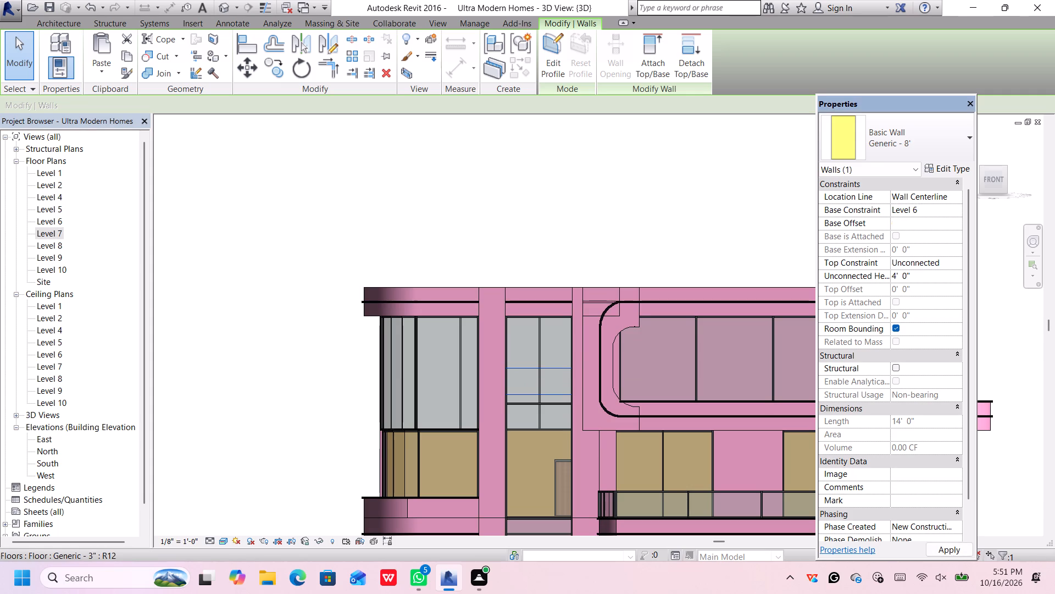
key(0)
key(apostrophe)
key(Return)
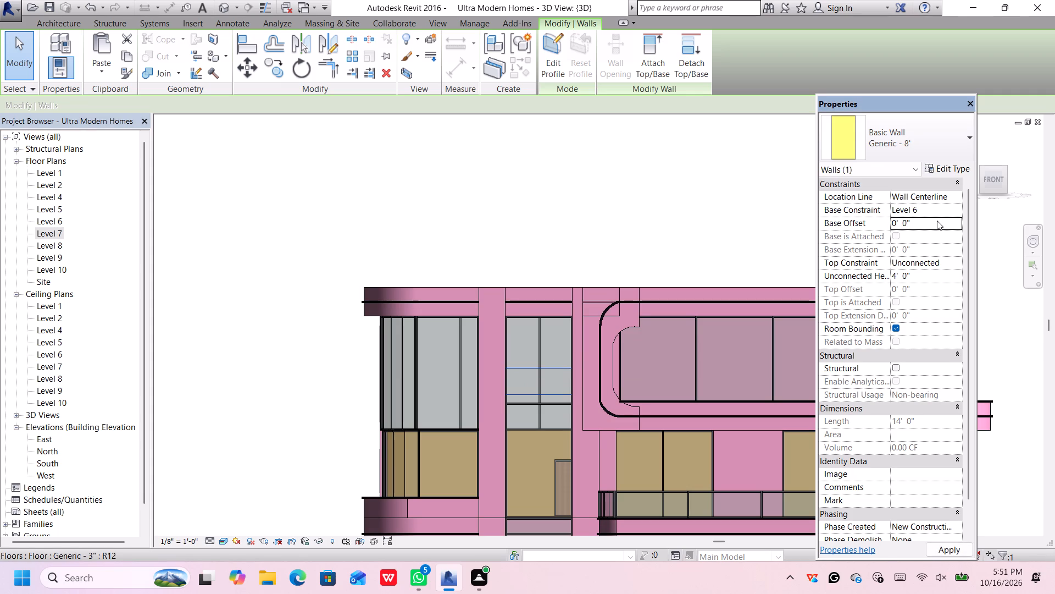
key(Return)
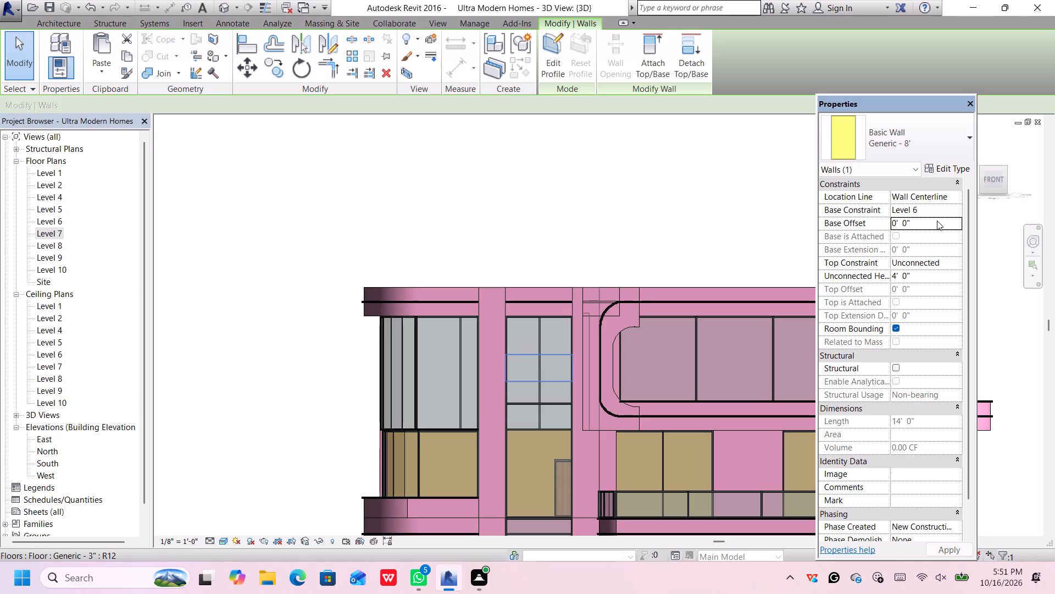